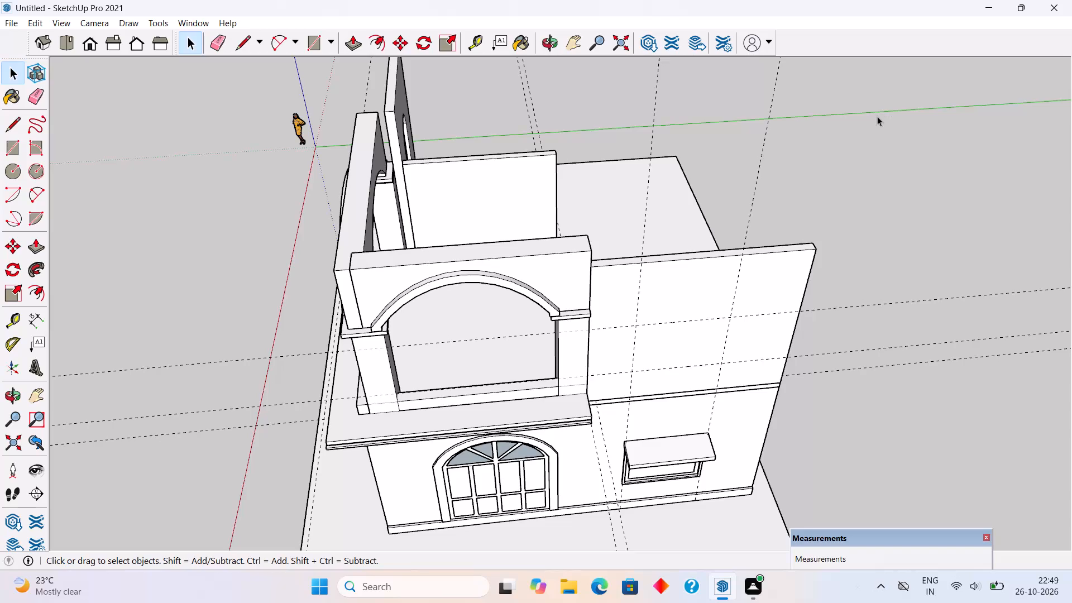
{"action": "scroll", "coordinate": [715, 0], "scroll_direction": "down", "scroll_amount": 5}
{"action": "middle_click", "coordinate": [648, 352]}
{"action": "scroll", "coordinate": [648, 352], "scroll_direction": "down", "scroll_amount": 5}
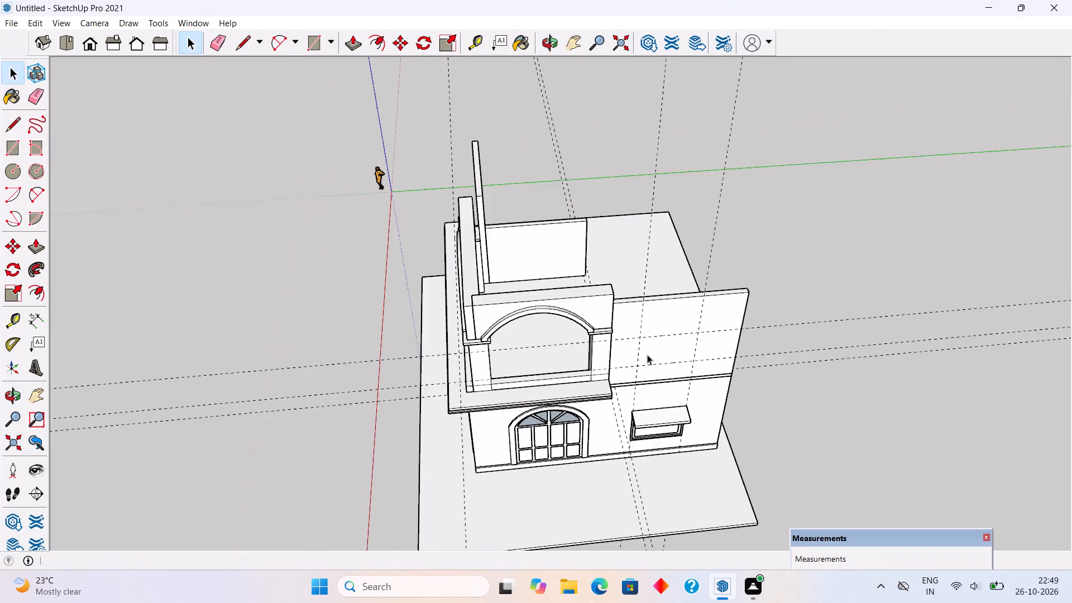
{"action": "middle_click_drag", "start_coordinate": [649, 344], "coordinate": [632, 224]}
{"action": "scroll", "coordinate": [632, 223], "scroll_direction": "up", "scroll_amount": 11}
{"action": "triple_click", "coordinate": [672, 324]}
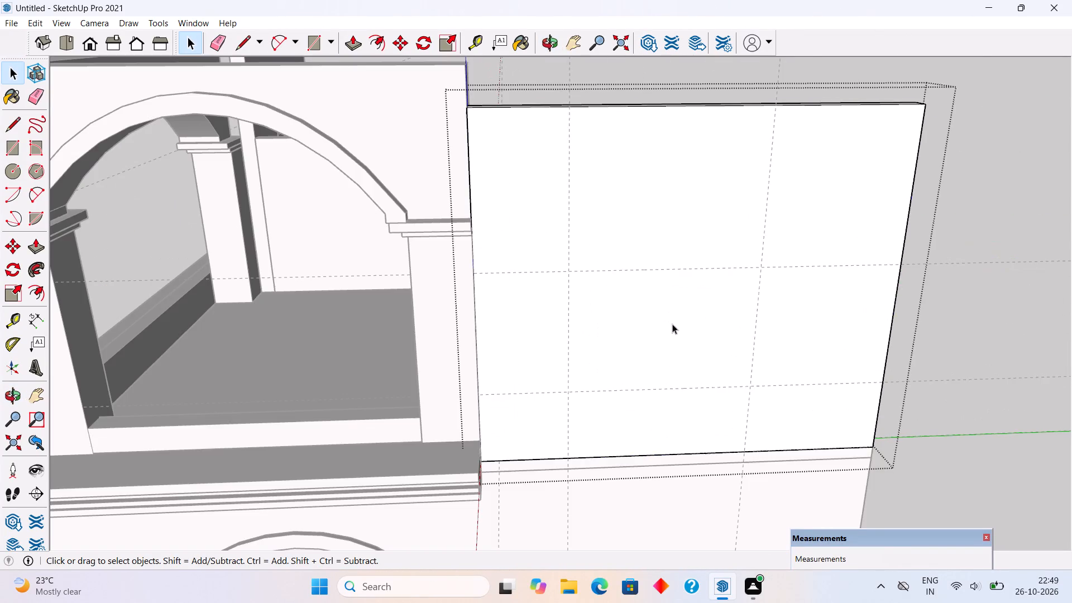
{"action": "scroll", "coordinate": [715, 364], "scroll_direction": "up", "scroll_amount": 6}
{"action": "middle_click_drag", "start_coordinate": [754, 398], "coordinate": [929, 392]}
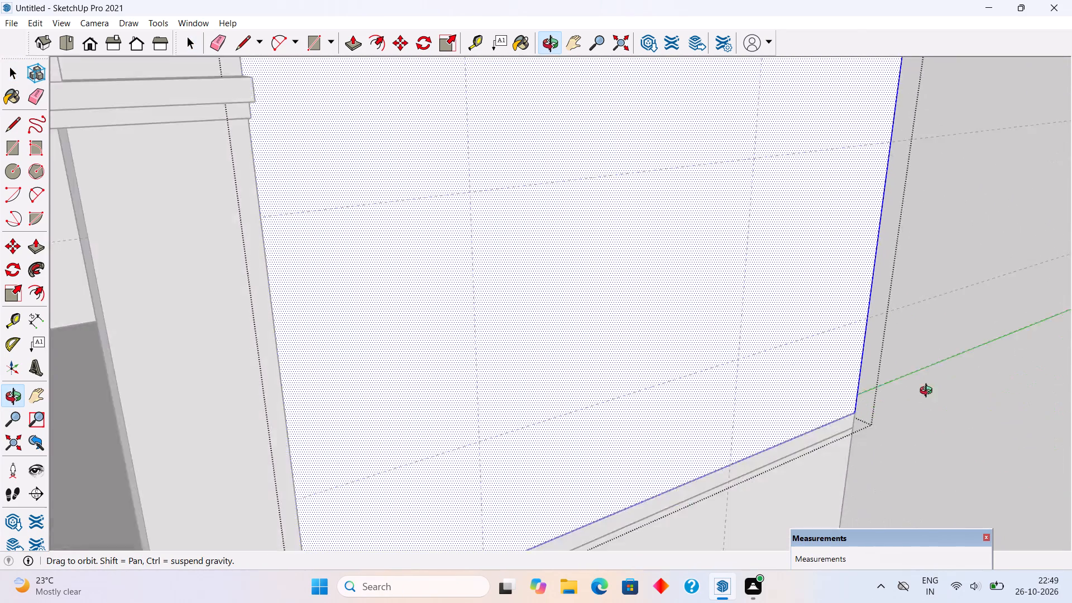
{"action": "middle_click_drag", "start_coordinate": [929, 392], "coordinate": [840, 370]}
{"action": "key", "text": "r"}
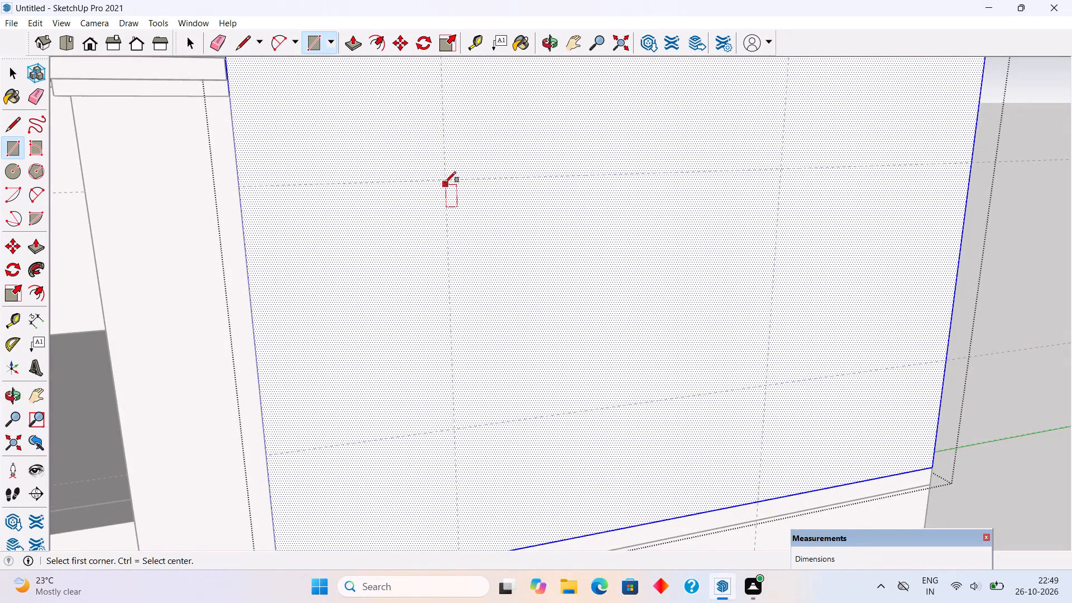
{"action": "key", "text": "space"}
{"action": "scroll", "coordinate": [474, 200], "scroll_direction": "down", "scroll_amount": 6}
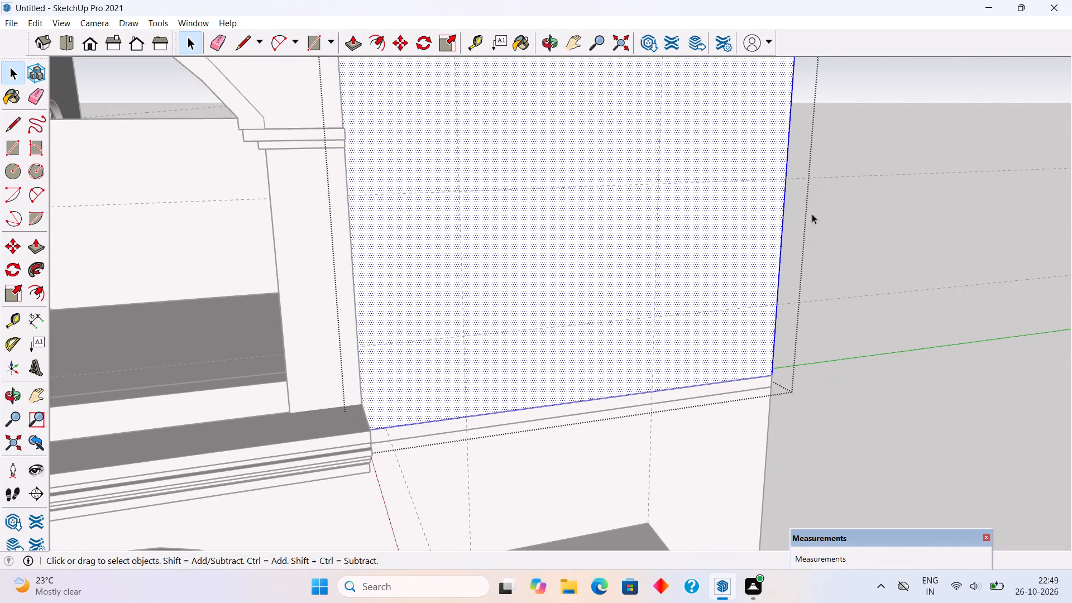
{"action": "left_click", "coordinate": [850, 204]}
Delete the two vertical guides that run along the front wall through the ground-floor window.
{"action": "middle_click_drag", "start_coordinate": [642, 236], "coordinate": [410, 322]}
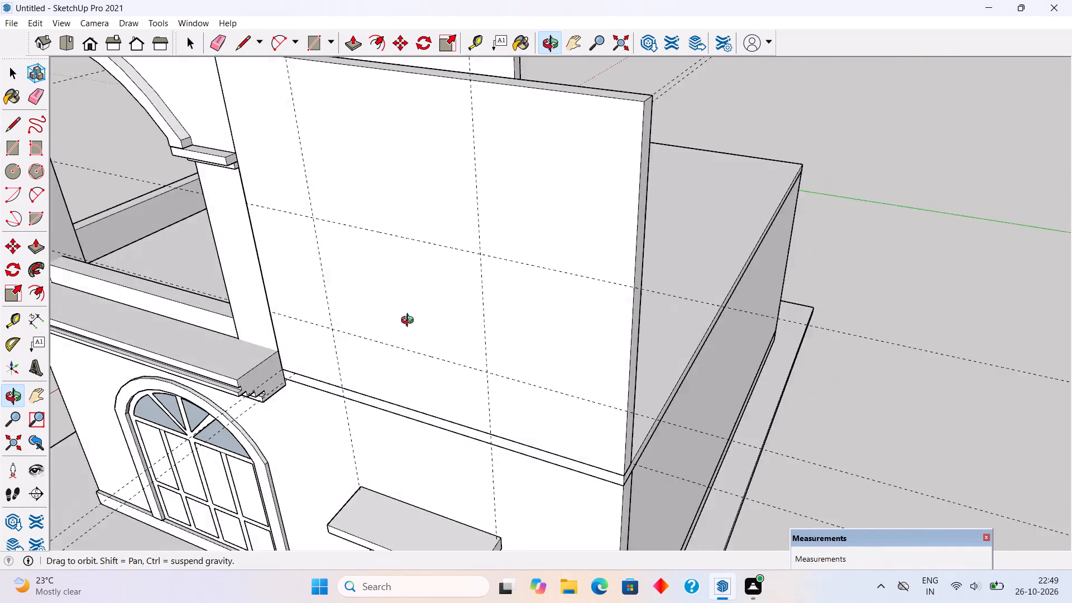
{"action": "middle_click_drag", "start_coordinate": [410, 322], "coordinate": [453, 339]}
{"action": "scroll", "coordinate": [453, 343], "scroll_direction": "up", "scroll_amount": 1}
{"action": "left_click", "coordinate": [465, 259]}
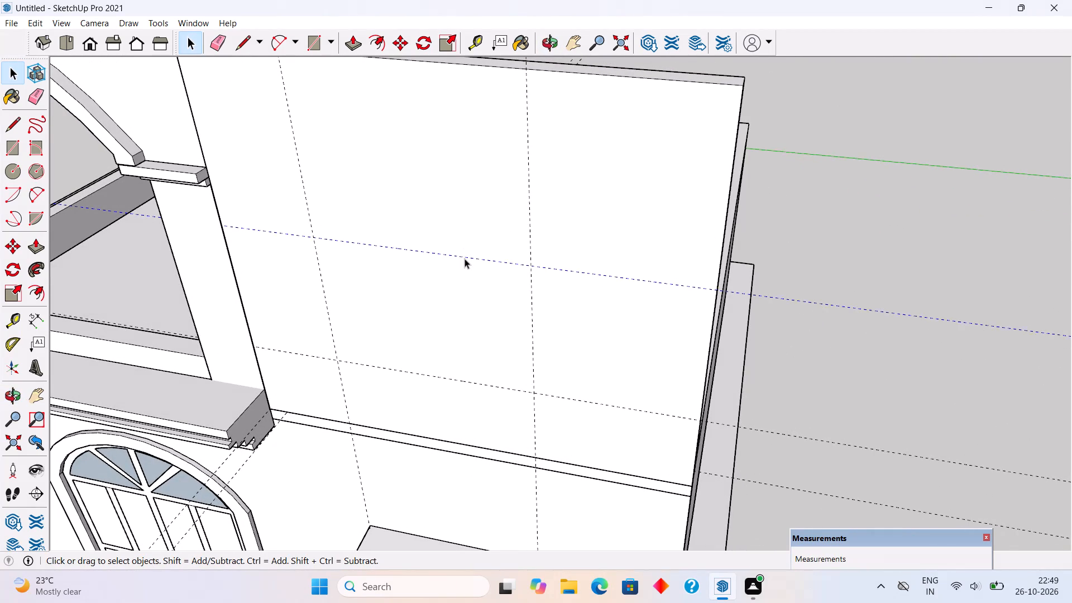
{"action": "left_click", "coordinate": [532, 323]}
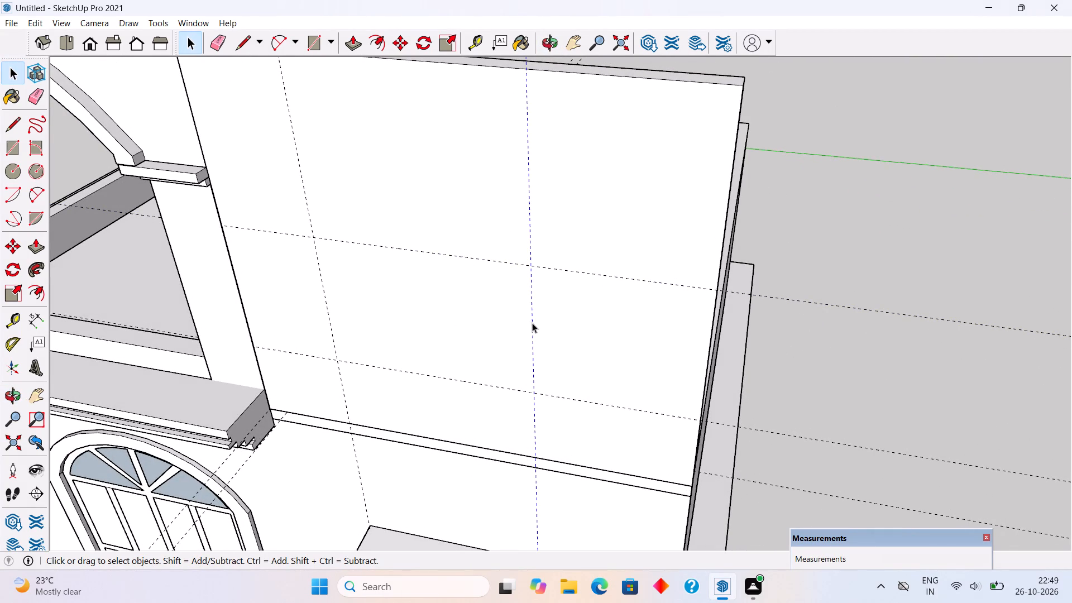
{"action": "middle_click_drag", "start_coordinate": [499, 328], "coordinate": [320, 347]}
{"action": "middle_click_drag", "start_coordinate": [365, 320], "coordinate": [327, 336]}
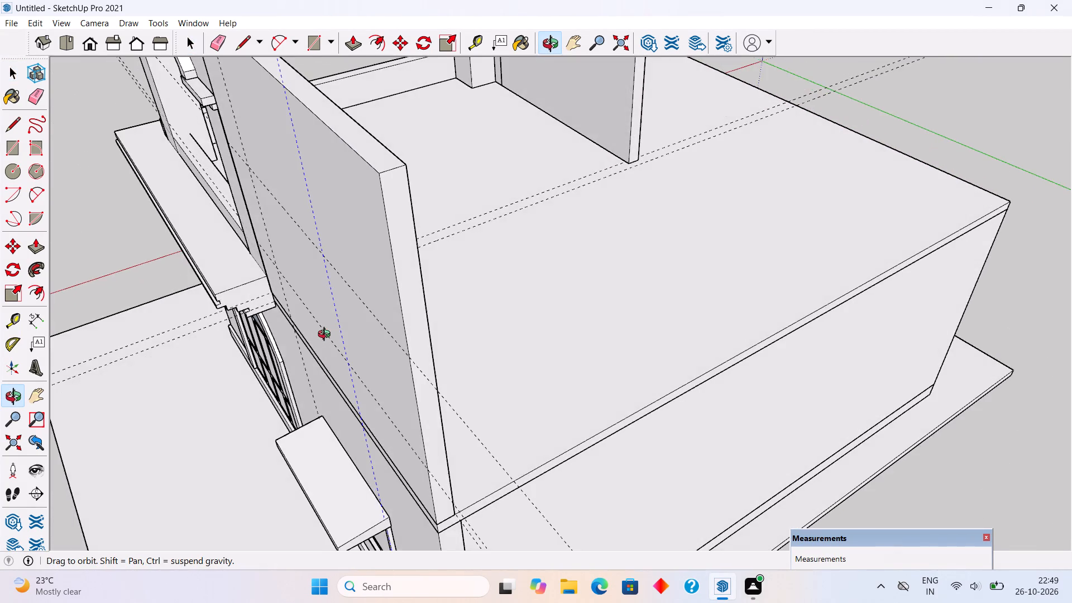
{"action": "middle_click_drag", "start_coordinate": [327, 336], "coordinate": [289, 291]}
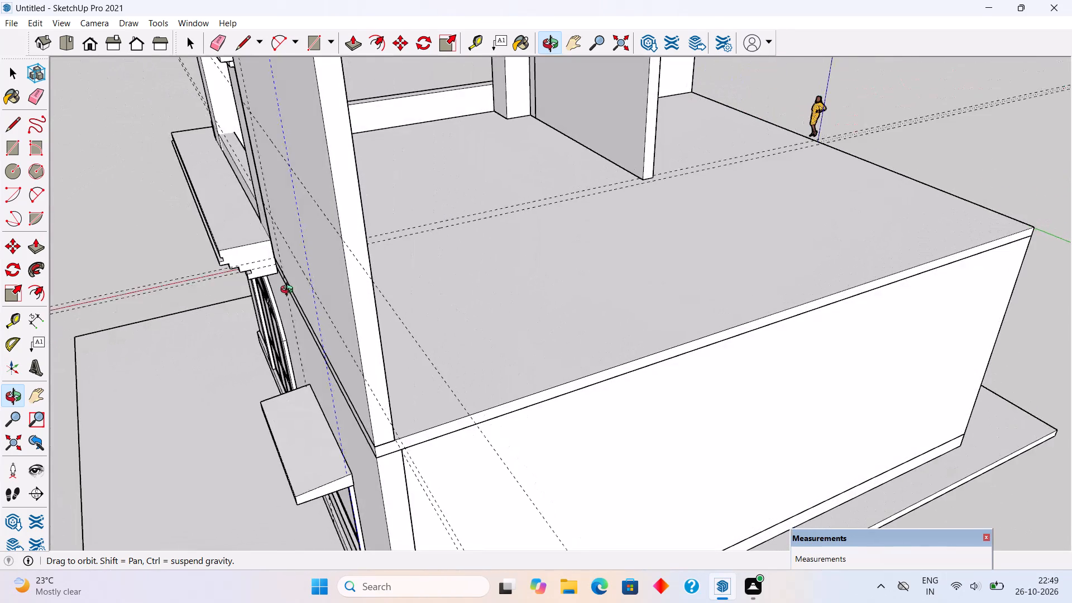
{"action": "middle_click_drag", "start_coordinate": [289, 291], "coordinate": [481, 227]}
{"action": "scroll", "coordinate": [468, 190], "scroll_direction": "down", "scroll_amount": 6}
{"action": "scroll", "coordinate": [584, 361], "scroll_direction": "up", "scroll_amount": 7}
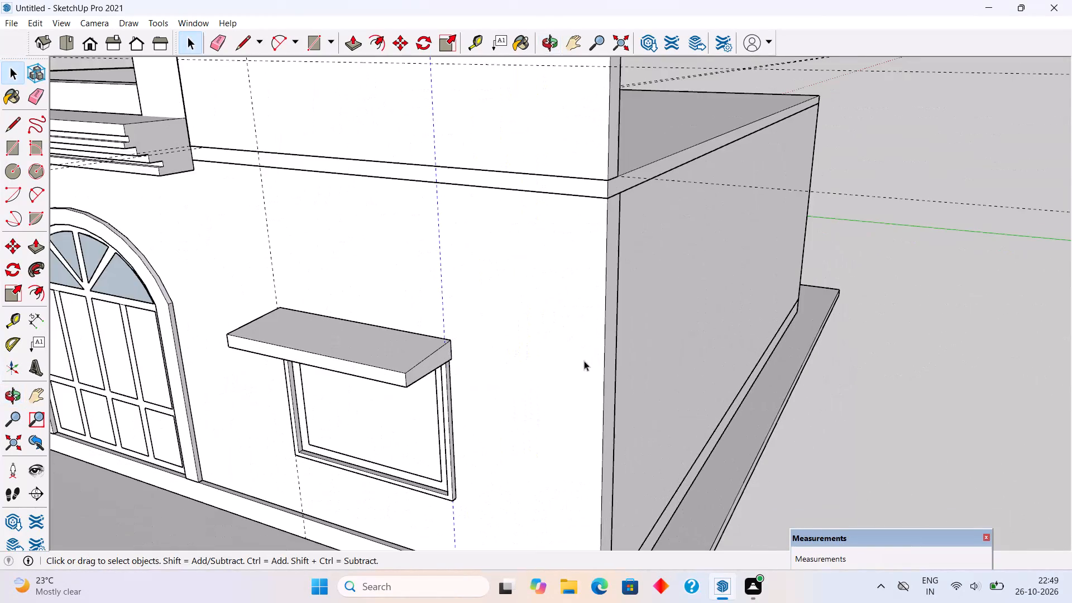
{"action": "scroll", "coordinate": [583, 385], "scroll_direction": "up", "scroll_amount": 3}
{"action": "middle_click_drag", "start_coordinate": [581, 407], "coordinate": [486, 366]}
{"action": "scroll", "coordinate": [377, 380], "scroll_direction": "up", "scroll_amount": 5}
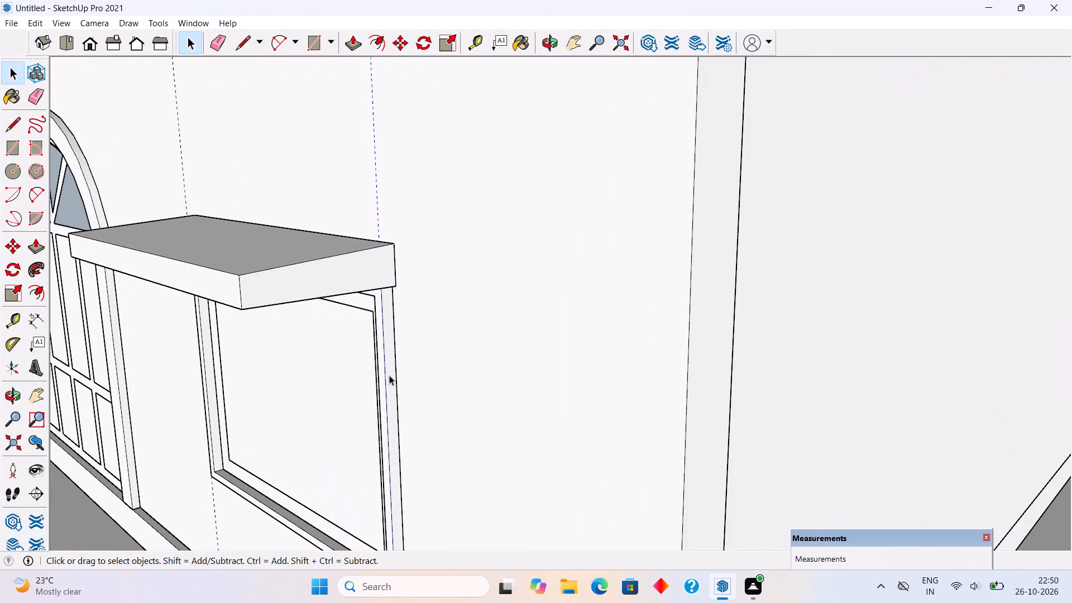
{"action": "key", "text": "Delete"}
{"action": "left_click", "coordinate": [183, 177]}
{"action": "key", "text": "Delete"}
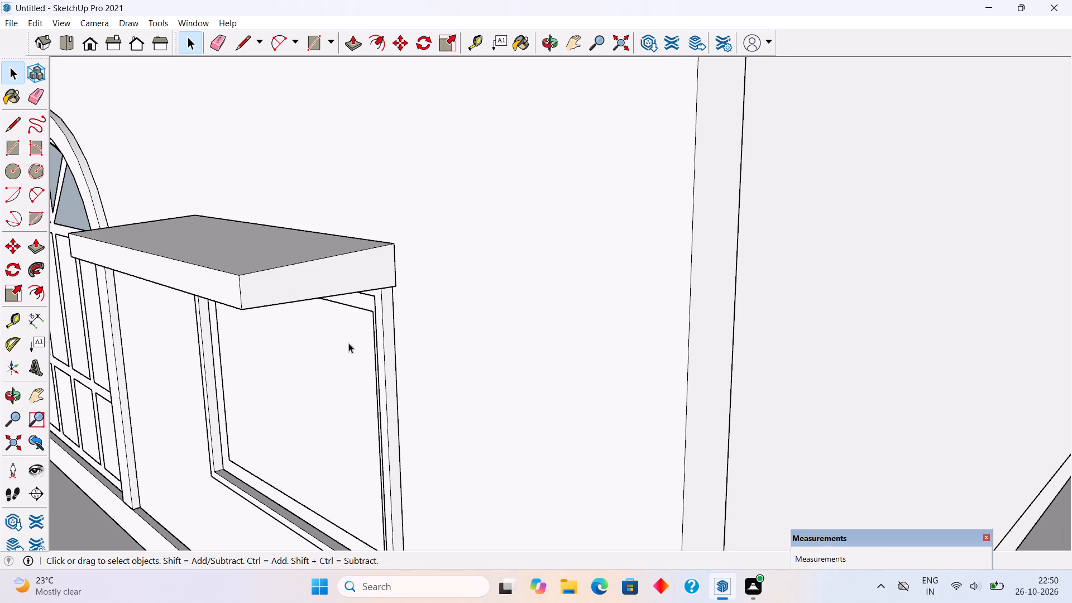
Create vertical guides along both outer side edges of the ground-floor window frame with the Tape Measure.
{"action": "scroll", "coordinate": [348, 343], "scroll_direction": "up", "scroll_amount": 2}
{"action": "key", "text": "t"}
{"action": "double_click", "coordinate": [408, 308]}
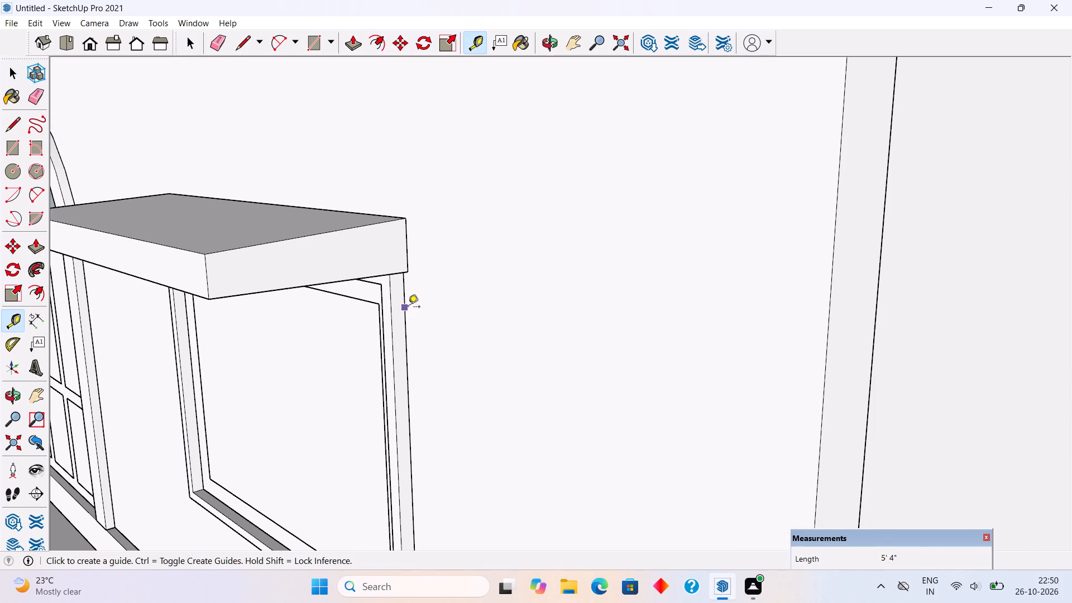
{"action": "scroll", "coordinate": [408, 315], "scroll_direction": "down", "scroll_amount": 15}
{"action": "middle_click_drag", "start_coordinate": [236, 333], "coordinate": [400, 307]}
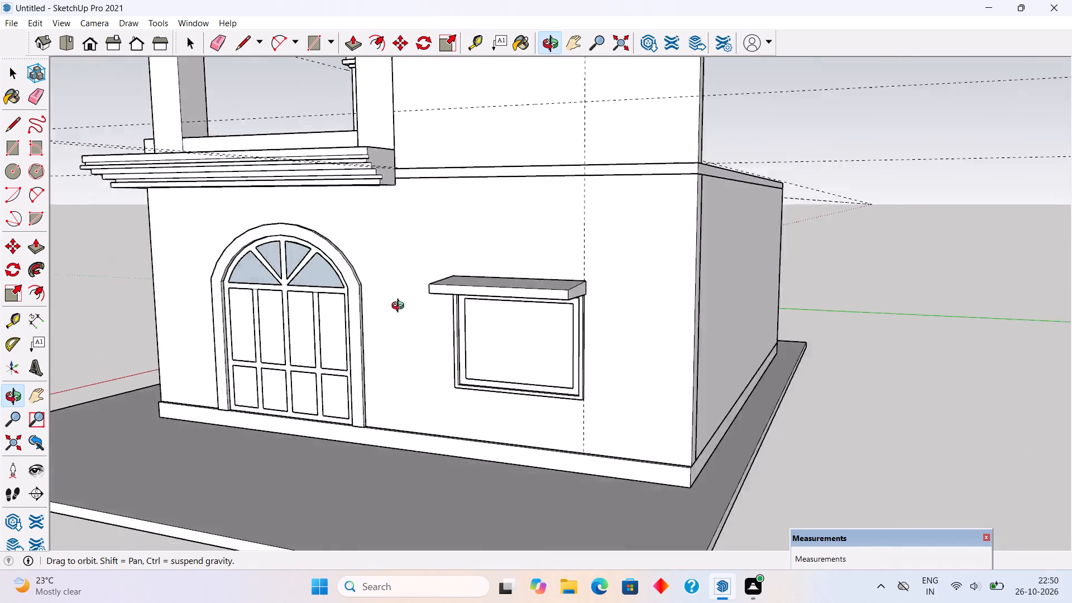
{"action": "middle_click_drag", "start_coordinate": [400, 307], "coordinate": [744, 302]}
{"action": "scroll", "coordinate": [853, 310], "scroll_direction": "up", "scroll_amount": 6}
{"action": "scroll", "coordinate": [808, 296], "scroll_direction": "up", "scroll_amount": 10}
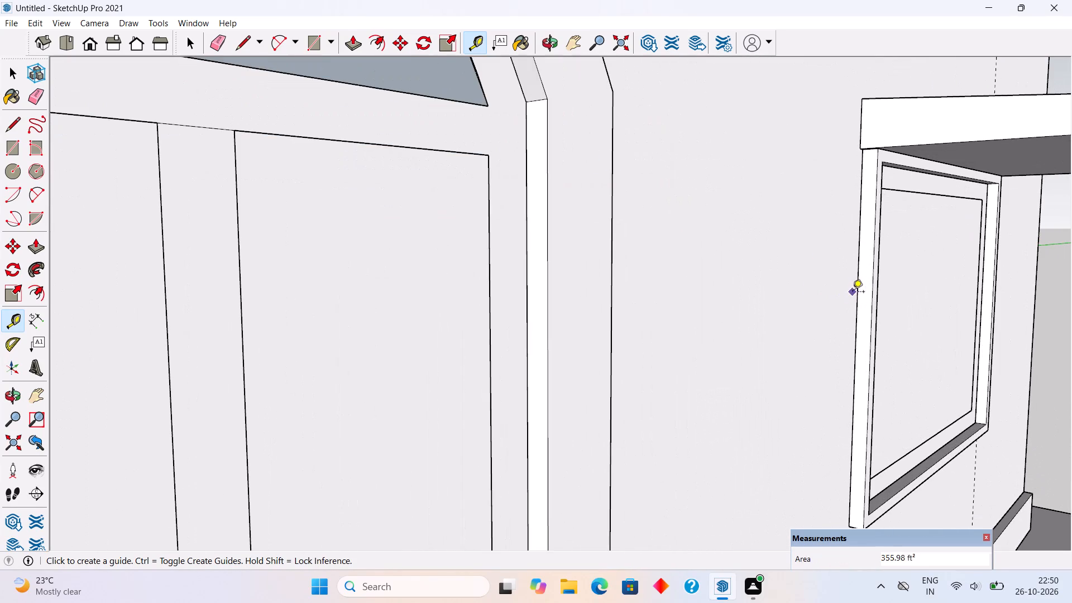
{"action": "double_click", "coordinate": [854, 290]}
{"action": "scroll", "coordinate": [853, 293], "scroll_direction": "down", "scroll_amount": 6}
{"action": "scroll", "coordinate": [786, 346], "scroll_direction": "down", "scroll_amount": 5}
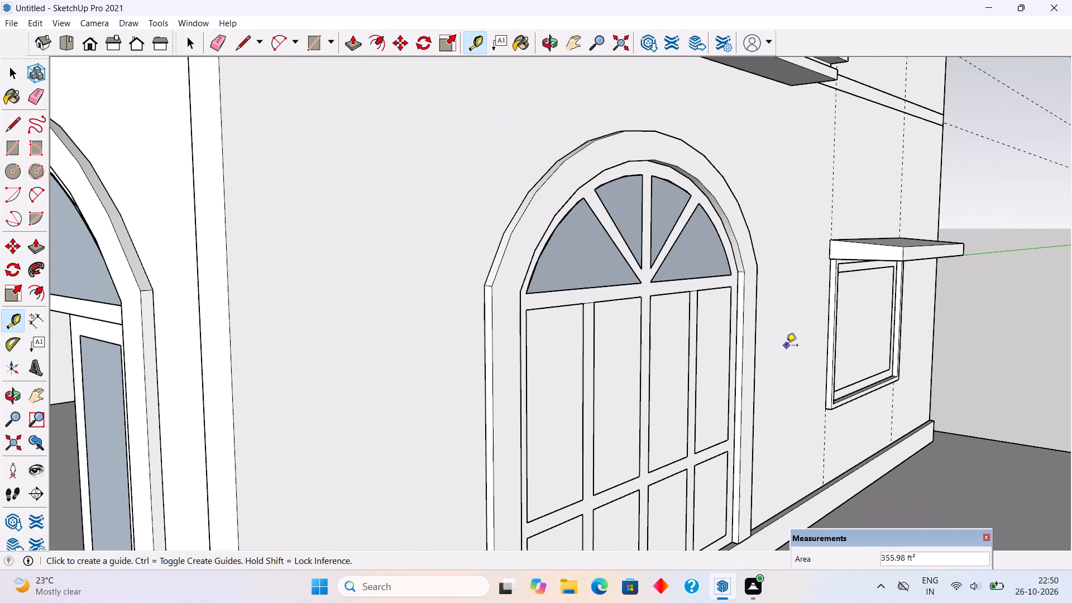
{"action": "middle_click_drag", "start_coordinate": [831, 272], "coordinate": [623, 304]}
{"action": "scroll", "coordinate": [622, 305], "scroll_direction": "down", "scroll_amount": 4}
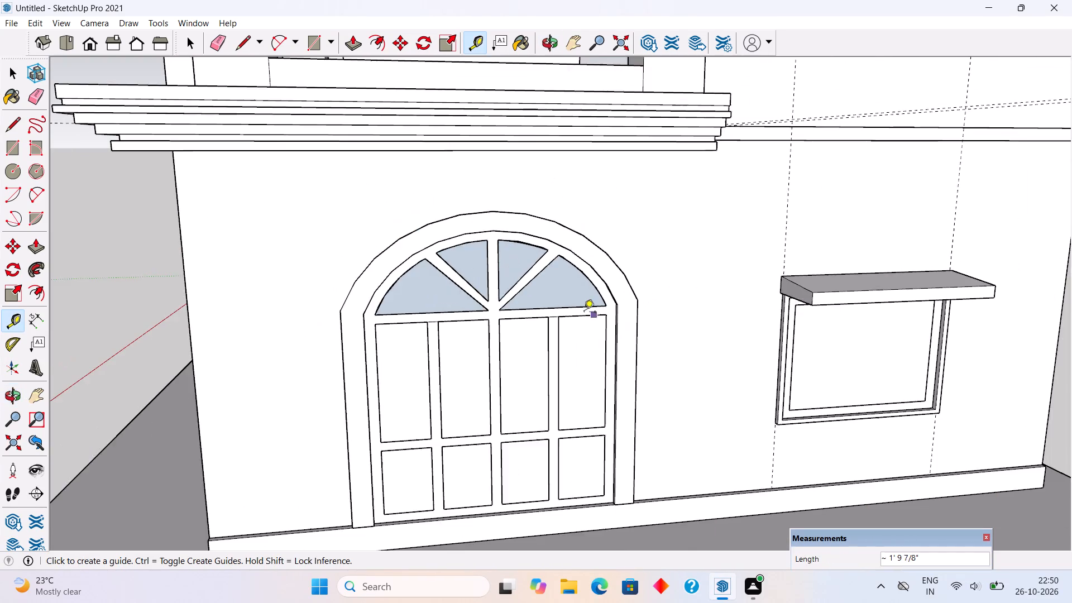
{"action": "scroll", "coordinate": [538, 305], "scroll_direction": "down", "scroll_amount": 6}
{"action": "key", "text": "space"}
Inside the upper front wall group, draw a rectangle about 7' 3 3/8" by 5' between the guide intersections above the ground-floor window.
{"action": "middle_click_drag", "start_coordinate": [803, 208], "coordinate": [671, 224]}
{"action": "middle_click_drag", "start_coordinate": [721, 265], "coordinate": [803, 309]}
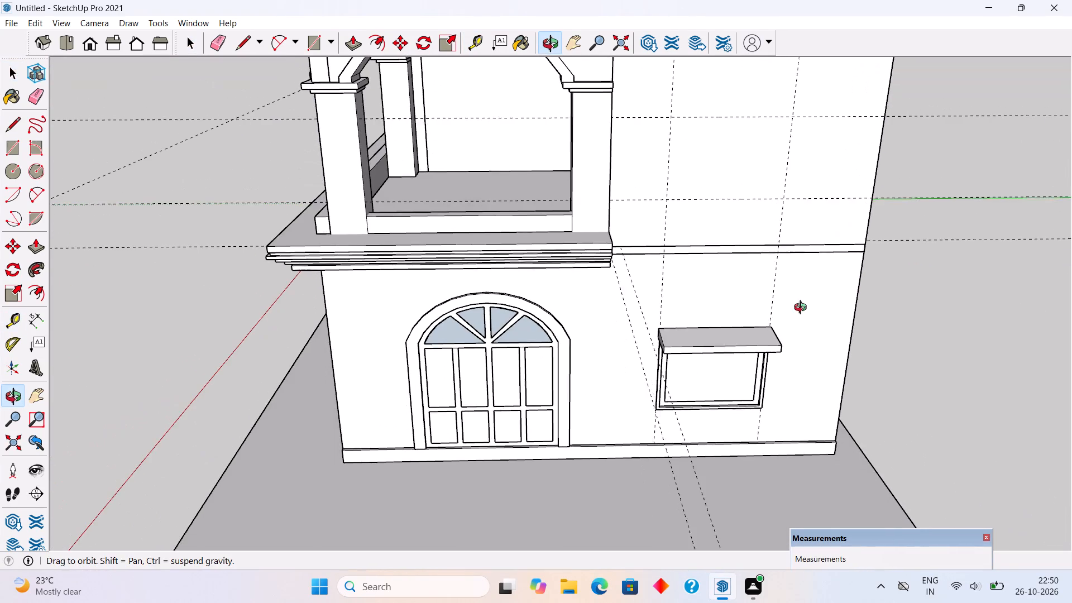
{"action": "middle_click_drag", "start_coordinate": [803, 309], "coordinate": [804, 308]}
{"action": "triple_click", "coordinate": [766, 170]}
{"action": "scroll", "coordinate": [788, 161], "scroll_direction": "up", "scroll_amount": 3}
{"action": "key", "text": "r"}
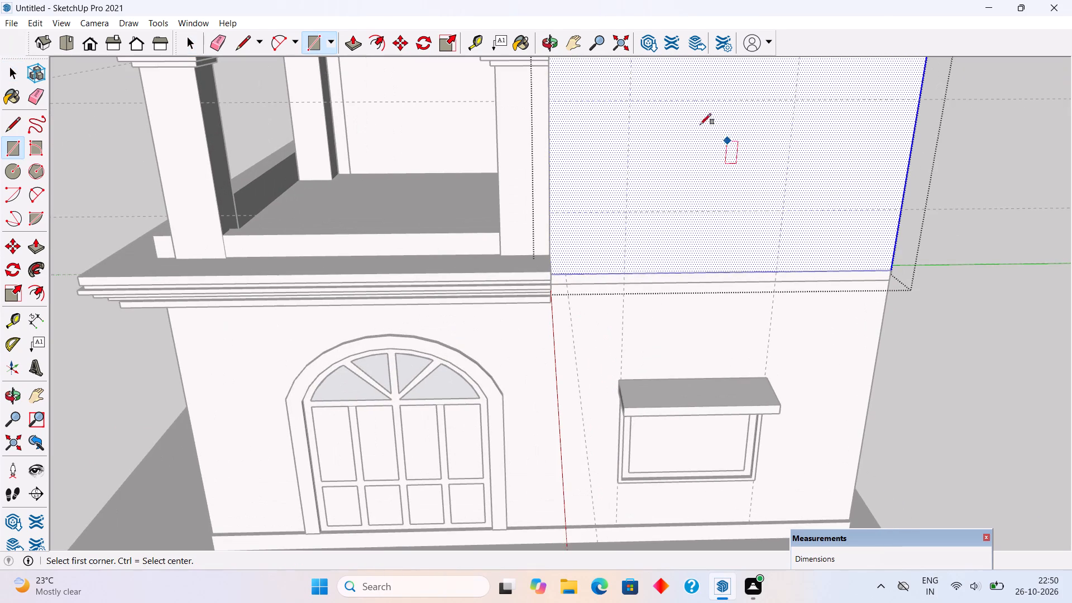
{"action": "left_click", "coordinate": [632, 102]}
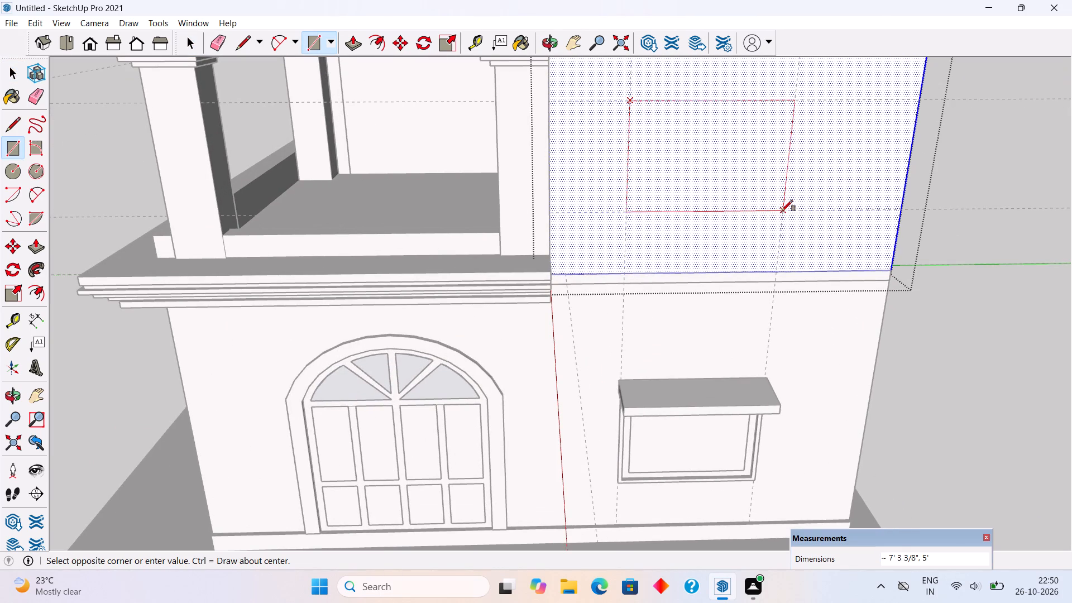
{"action": "left_click", "coordinate": [783, 211]}
Push the rectangle through the upper wall's thickness to cut the window opening, and leave the wall group.
{"action": "key", "text": "p"}
{"action": "left_click_drag", "start_coordinate": [753, 183], "coordinate": [748, 179]}
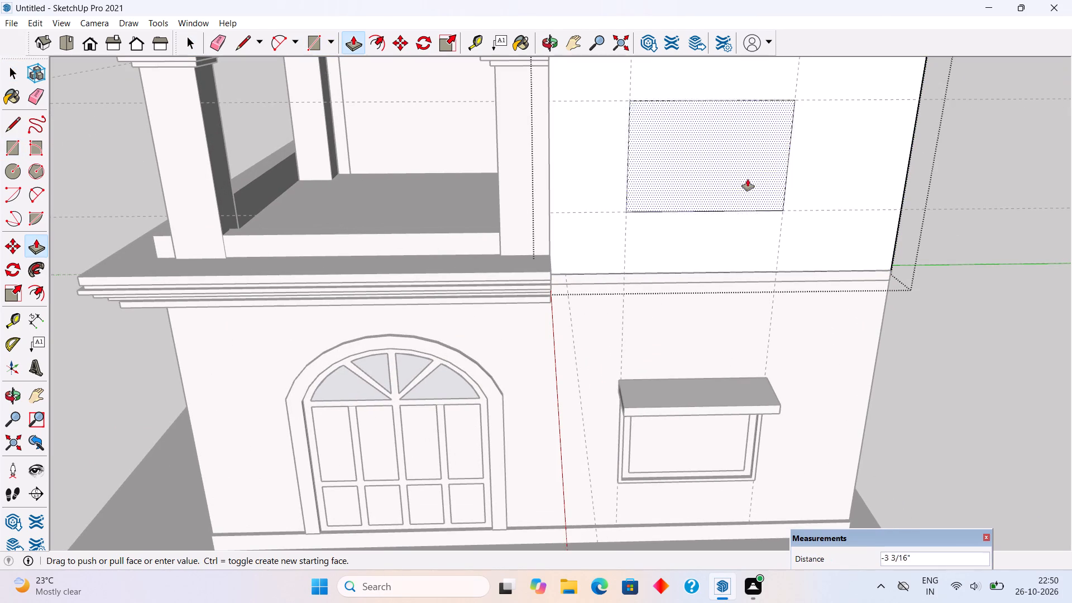
{"action": "left_click_drag", "start_coordinate": [748, 179], "coordinate": [691, 147]}
{"action": "key", "text": "space"}
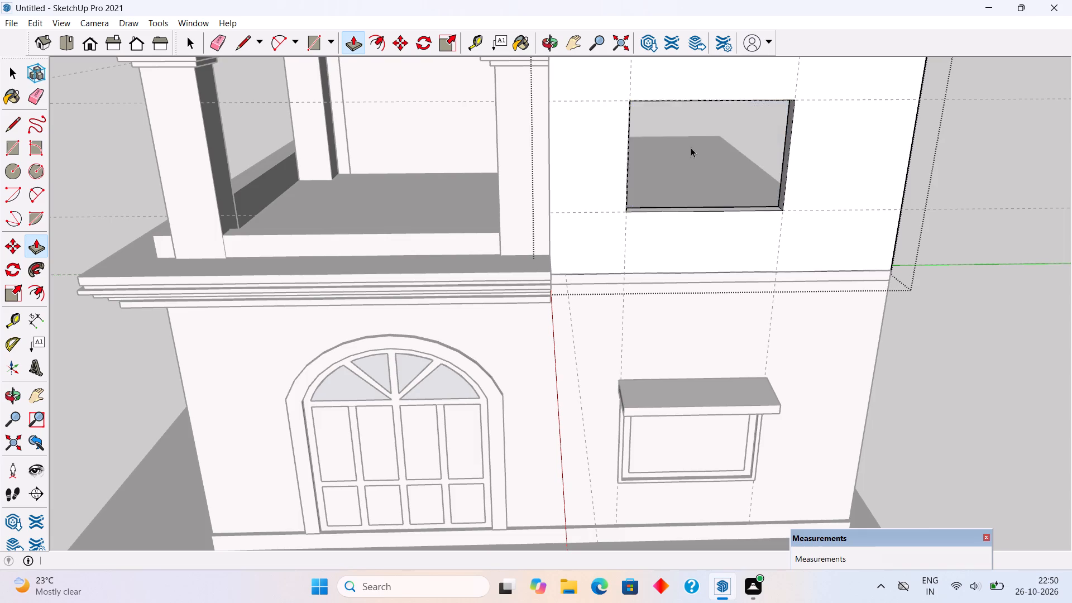
{"action": "scroll", "coordinate": [691, 148], "scroll_direction": "down", "scroll_amount": 5}
{"action": "left_click", "coordinate": [840, 294]}
Draw a rectangle across the new upper-floor window opening, from corner to opposite corner, about 5' by 7' 3 3/8".
{"action": "scroll", "coordinate": [840, 294], "scroll_direction": "down", "scroll_amount": 6}
{"action": "scroll", "coordinate": [842, 248], "scroll_direction": "up", "scroll_amount": 1}
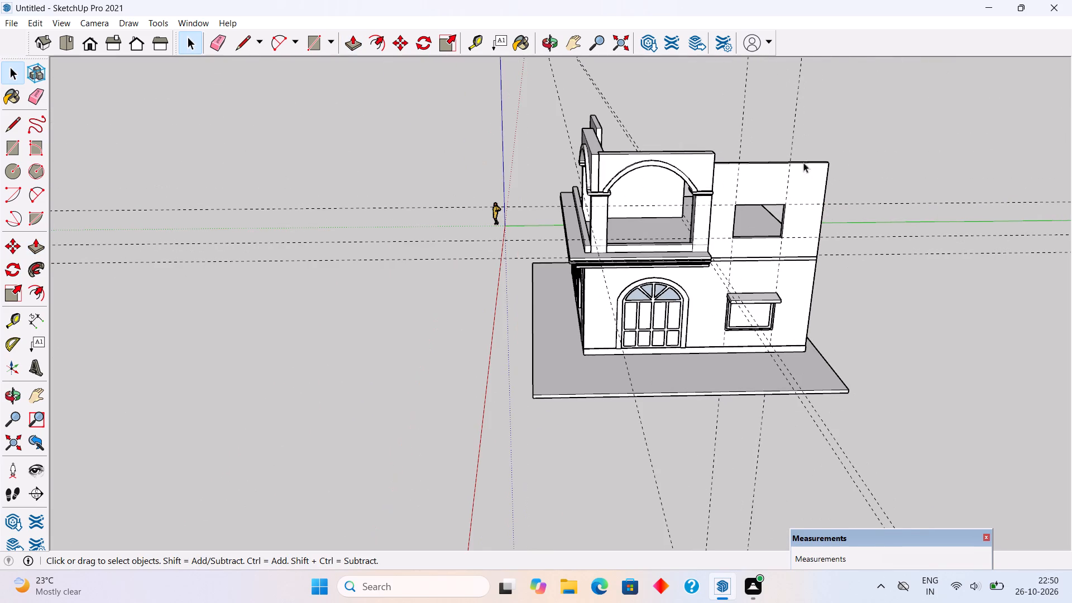
{"action": "middle_click_drag", "start_coordinate": [840, 224], "coordinate": [808, 120]}
{"action": "scroll", "coordinate": [757, 118], "scroll_direction": "up", "scroll_amount": 5}
{"action": "middle_click_drag", "start_coordinate": [776, 156], "coordinate": [814, 175]}
{"action": "scroll", "coordinate": [781, 165], "scroll_direction": "up", "scroll_amount": 2}
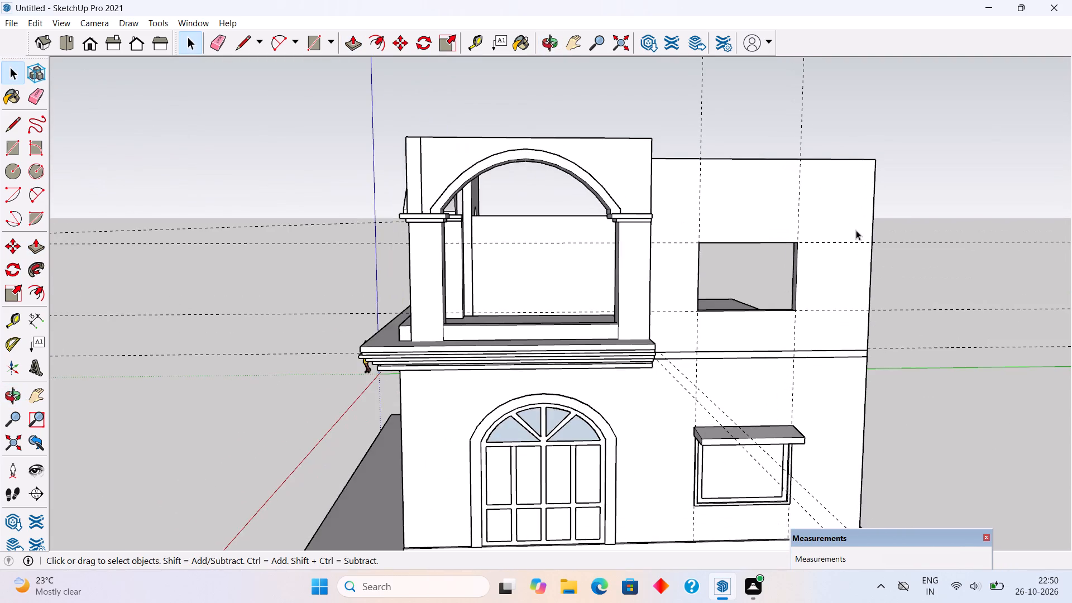
{"action": "scroll", "coordinate": [856, 230], "scroll_direction": "up", "scroll_amount": 9}
{"action": "scroll", "coordinate": [677, 427], "scroll_direction": "up", "scroll_amount": 1}
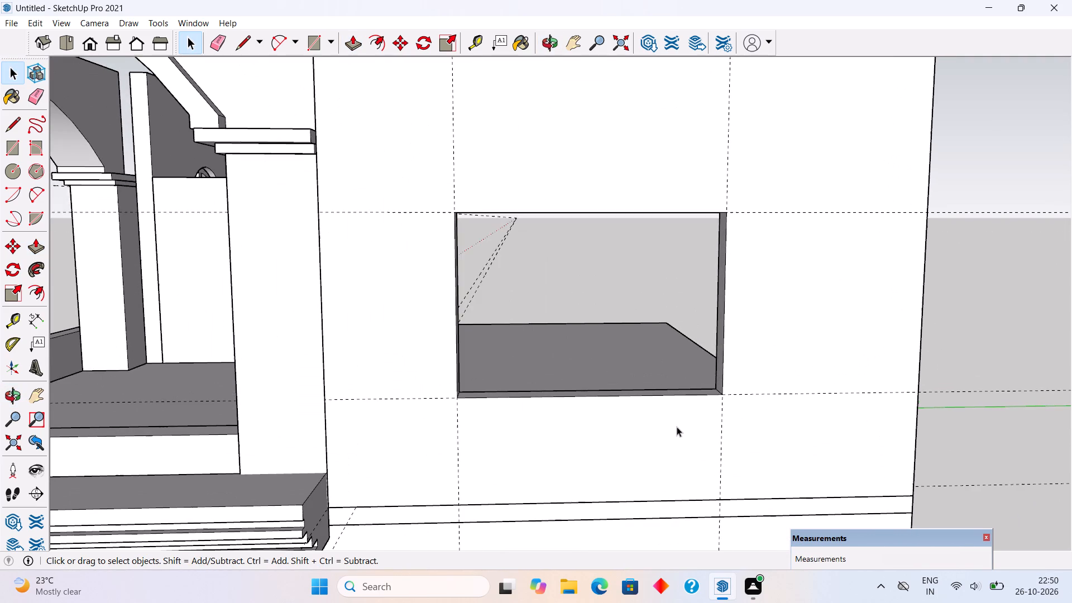
{"action": "middle_click_drag", "start_coordinate": [678, 427], "coordinate": [705, 427]}
{"action": "key", "text": "r"}
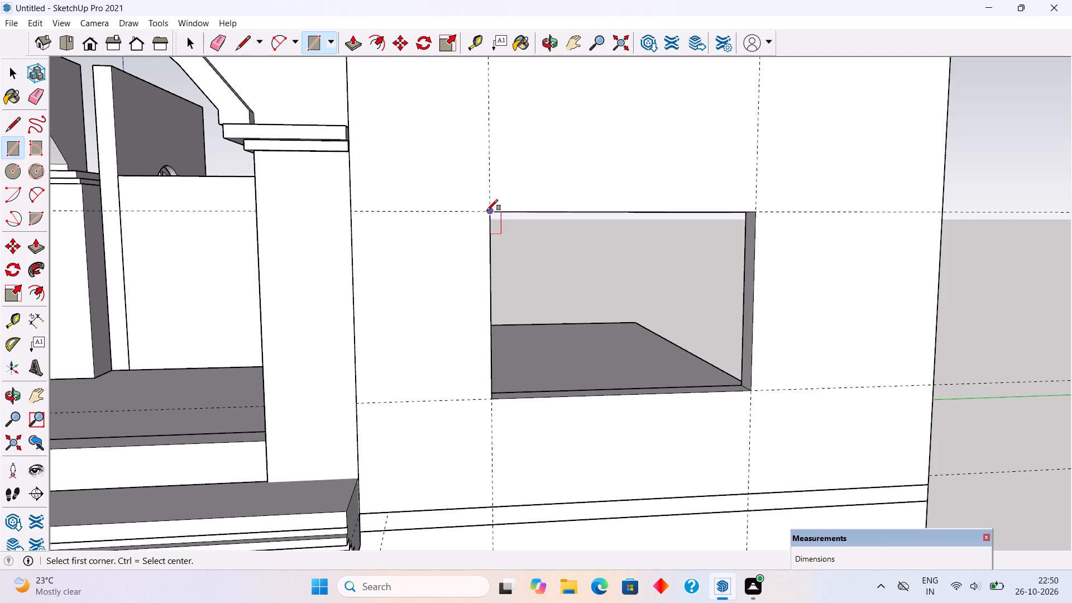
{"action": "left_click", "coordinate": [489, 210]}
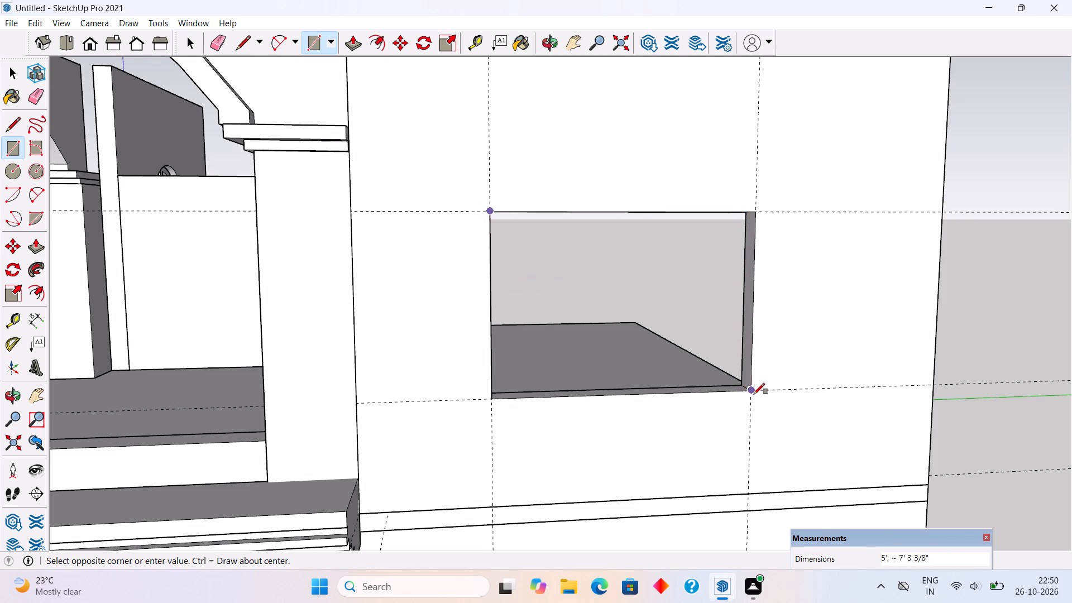
{"action": "left_click", "coordinate": [751, 387]}
Offset the rectangle's edges outward by 2" and delete the inner face to leave a window frame outline.
{"action": "key", "text": "f"}
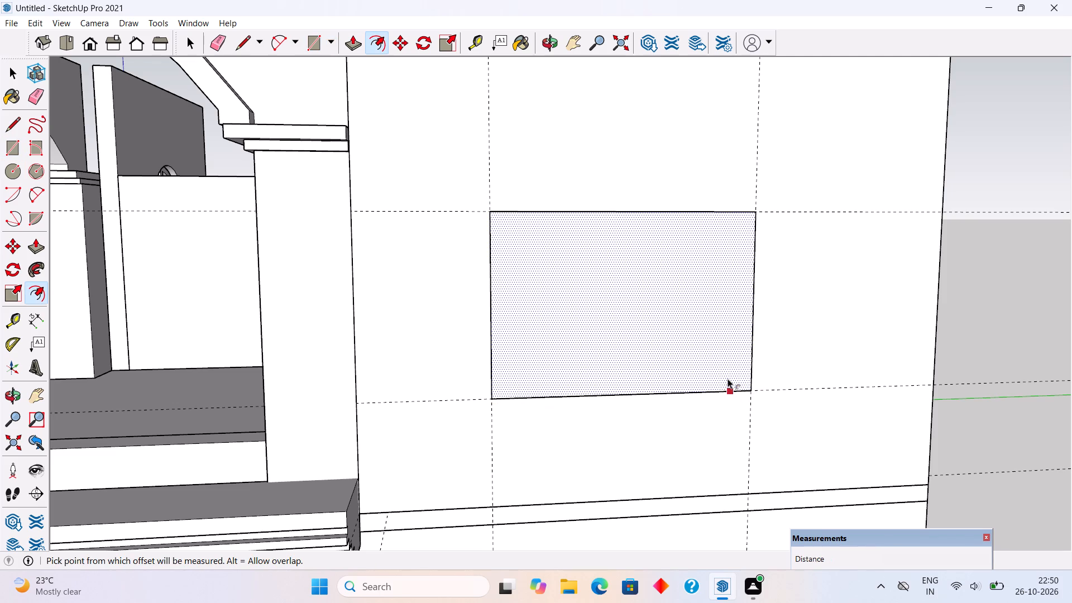
{"action": "left_click", "coordinate": [728, 379]}
{"action": "type", "text": "2\""}
{"action": "key", "text": "Return"}
{"action": "key", "text": "space"}
{"action": "left_click", "coordinate": [692, 317]}
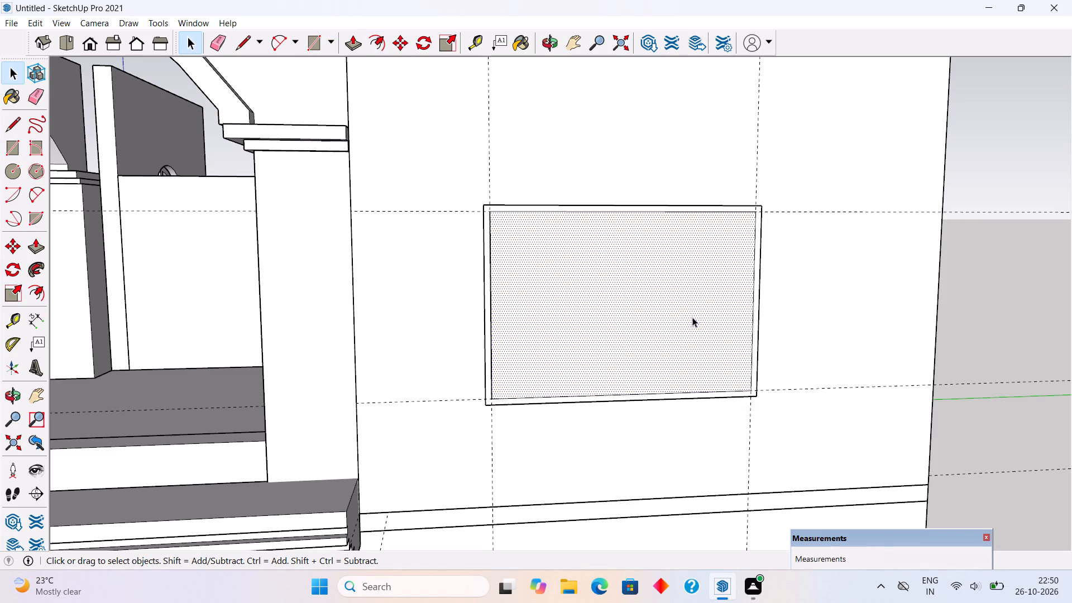
{"action": "key", "text": "Delete"}
Extrude the upper window's frame face by 2" with Push/Pull.
{"action": "key", "text": "p"}
{"action": "scroll", "coordinate": [754, 354], "scroll_direction": "up", "scroll_amount": 4}
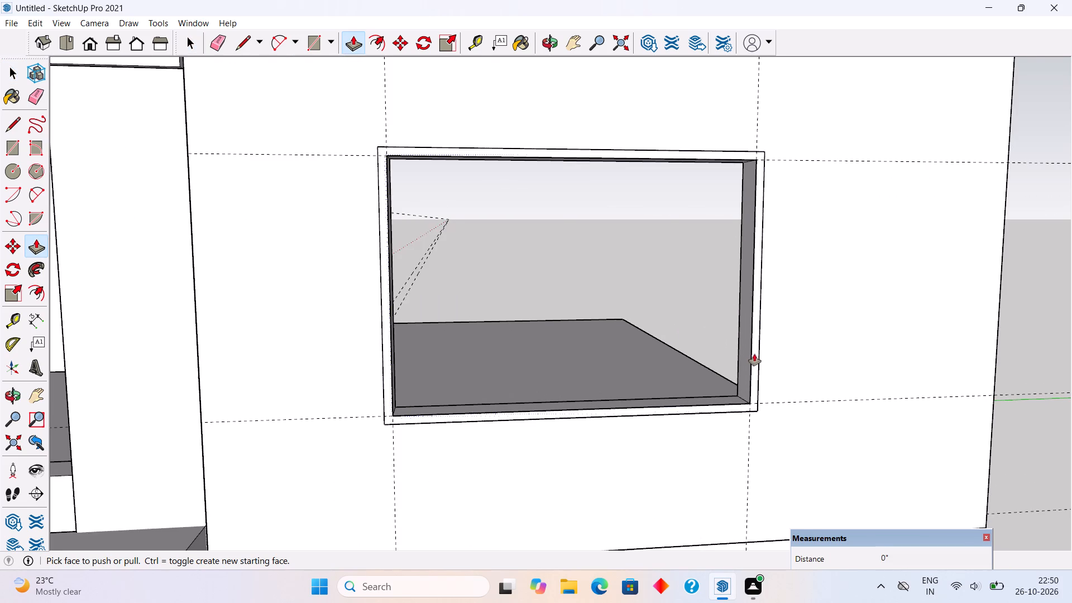
{"action": "left_click", "coordinate": [755, 371]}
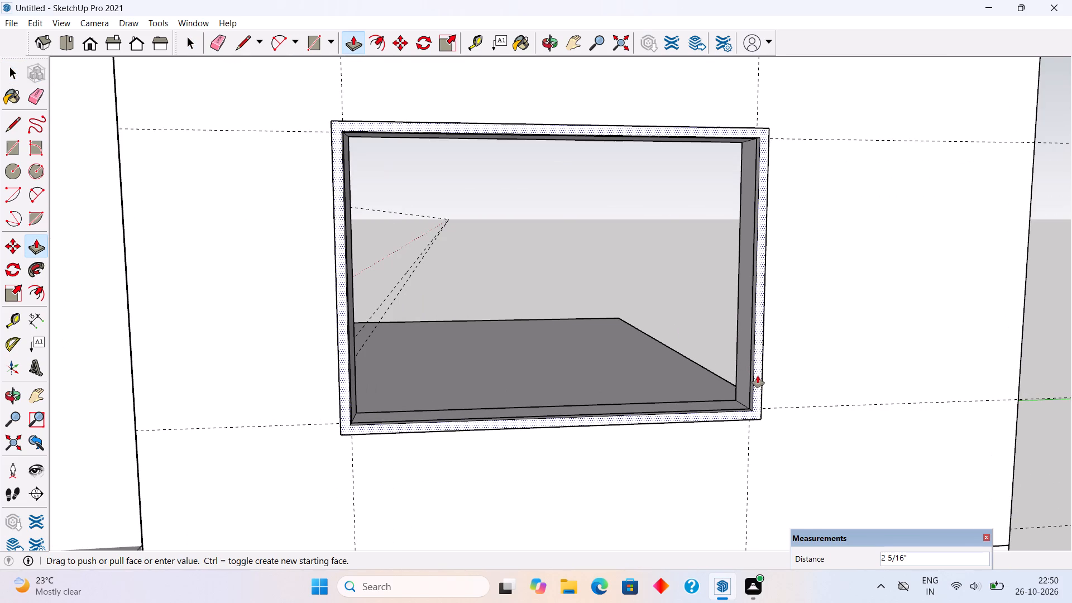
{"action": "type", "text": "2\""}
{"action": "key", "text": "Return"}
{"action": "key", "text": "space"}
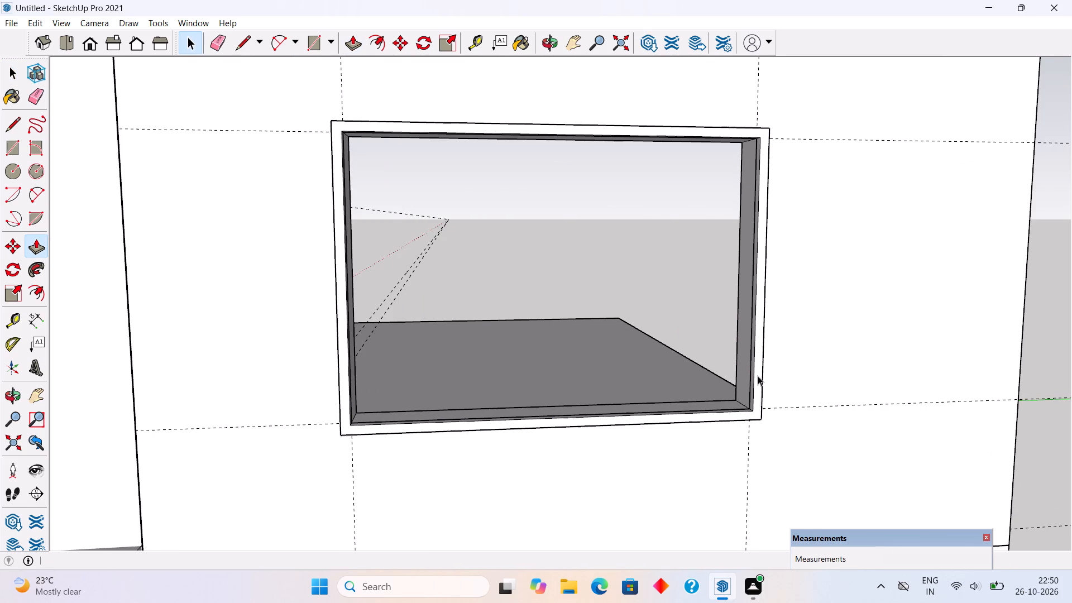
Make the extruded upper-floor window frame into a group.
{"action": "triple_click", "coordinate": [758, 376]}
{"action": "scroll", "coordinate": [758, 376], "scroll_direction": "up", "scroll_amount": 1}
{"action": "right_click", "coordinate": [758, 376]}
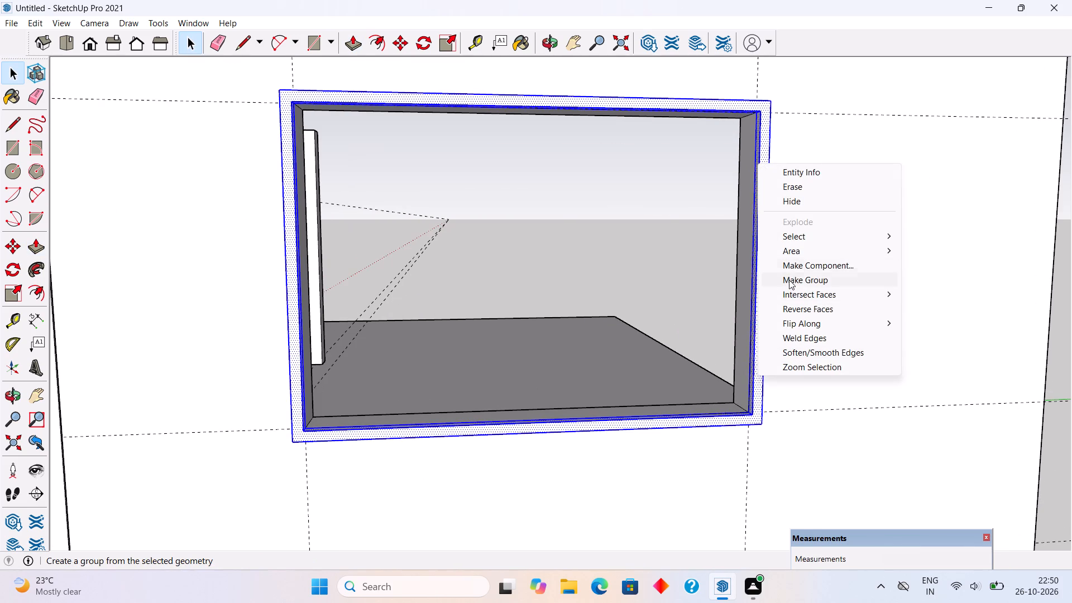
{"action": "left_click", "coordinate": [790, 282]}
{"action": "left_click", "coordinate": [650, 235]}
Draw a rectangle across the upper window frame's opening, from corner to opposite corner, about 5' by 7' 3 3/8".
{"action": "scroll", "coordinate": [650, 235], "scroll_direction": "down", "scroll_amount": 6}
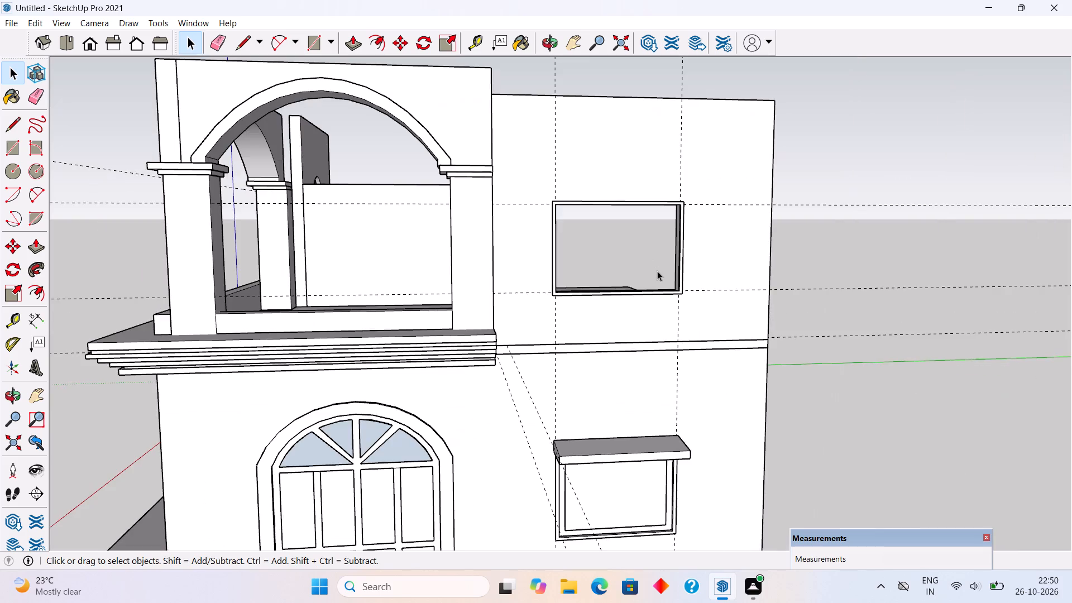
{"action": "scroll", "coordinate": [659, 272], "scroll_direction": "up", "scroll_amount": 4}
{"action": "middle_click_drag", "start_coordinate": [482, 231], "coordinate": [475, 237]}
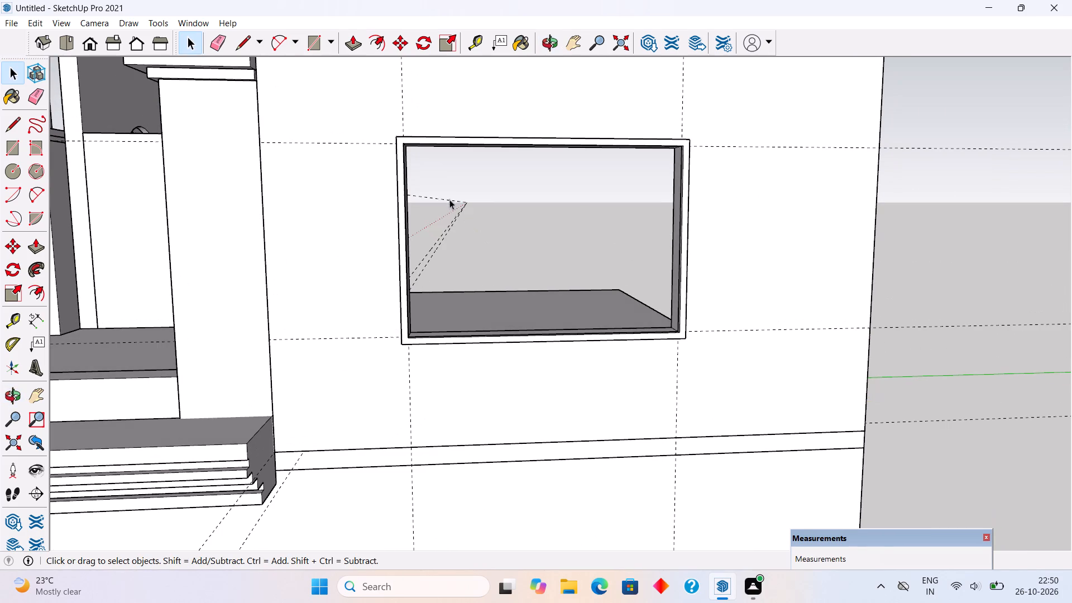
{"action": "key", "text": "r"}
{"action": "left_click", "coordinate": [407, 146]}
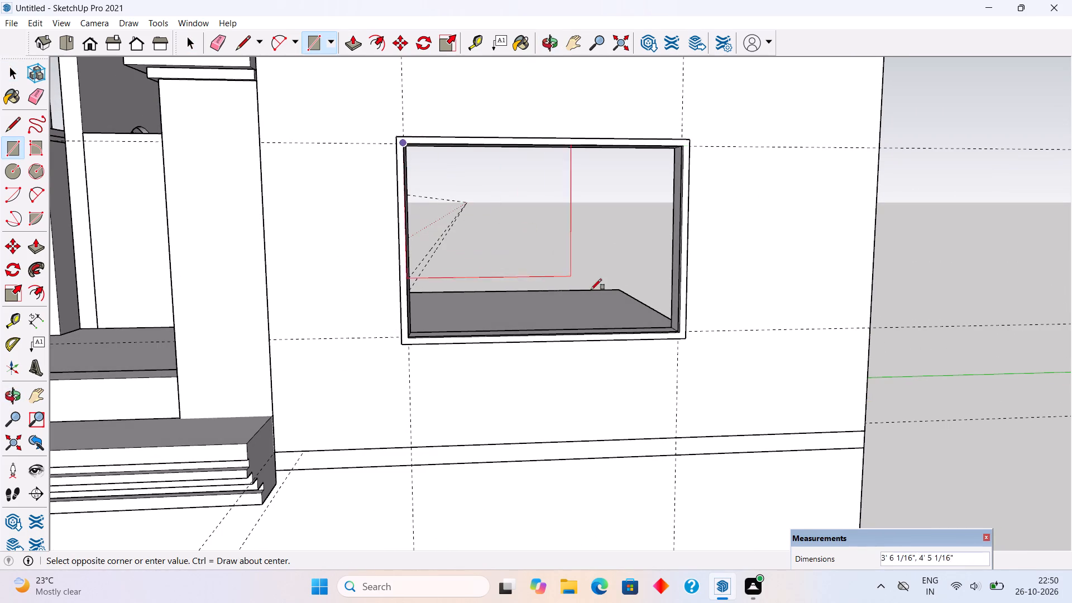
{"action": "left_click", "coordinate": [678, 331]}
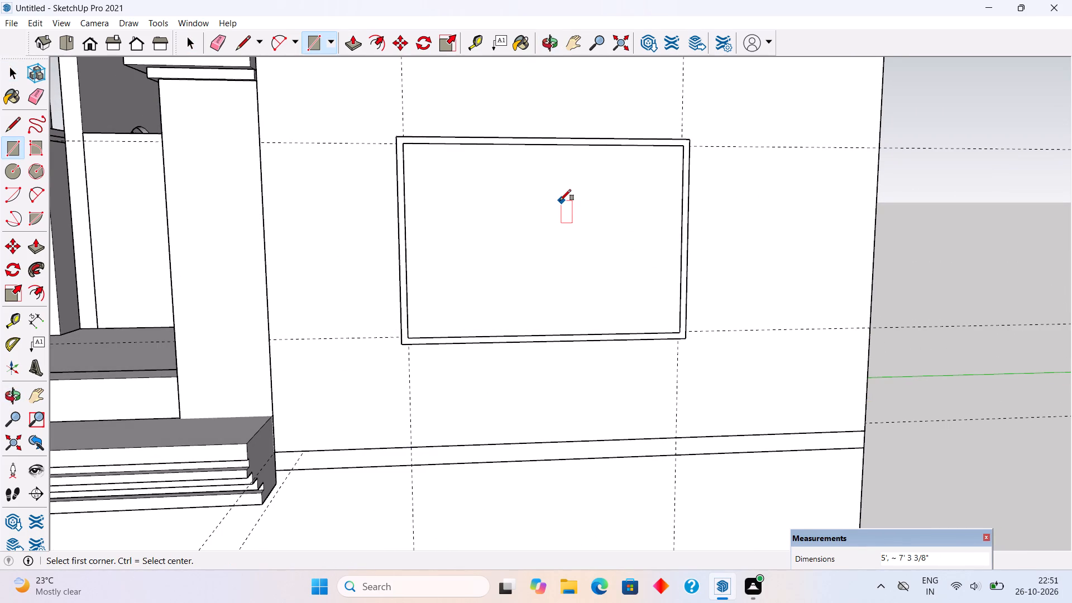
Hide the panel group that covers the ground-floor window.
{"action": "scroll", "coordinate": [560, 200], "scroll_direction": "down", "scroll_amount": 9}
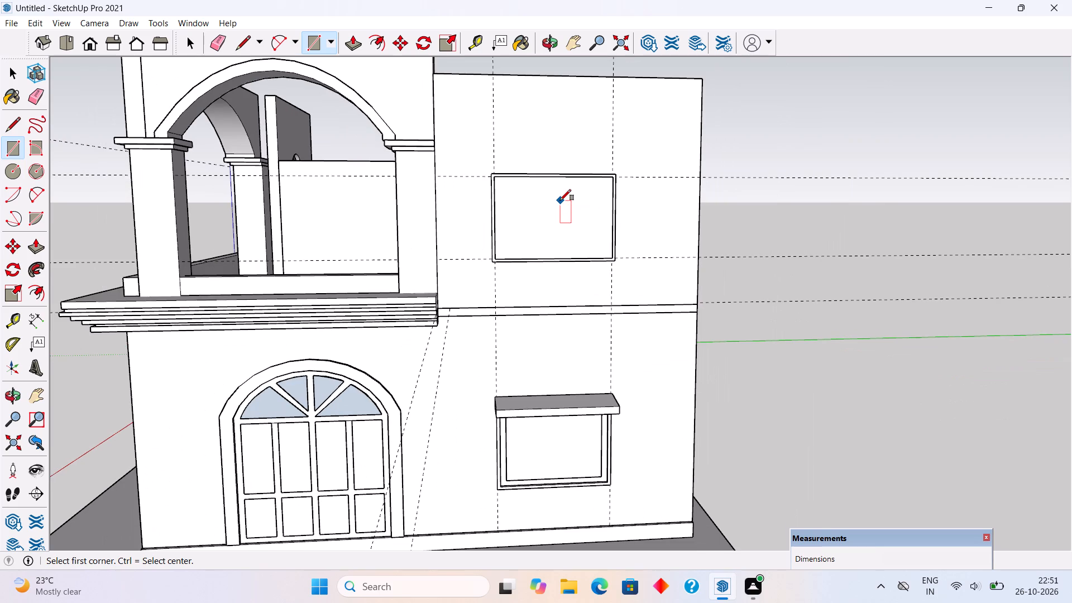
{"action": "key", "text": "space"}
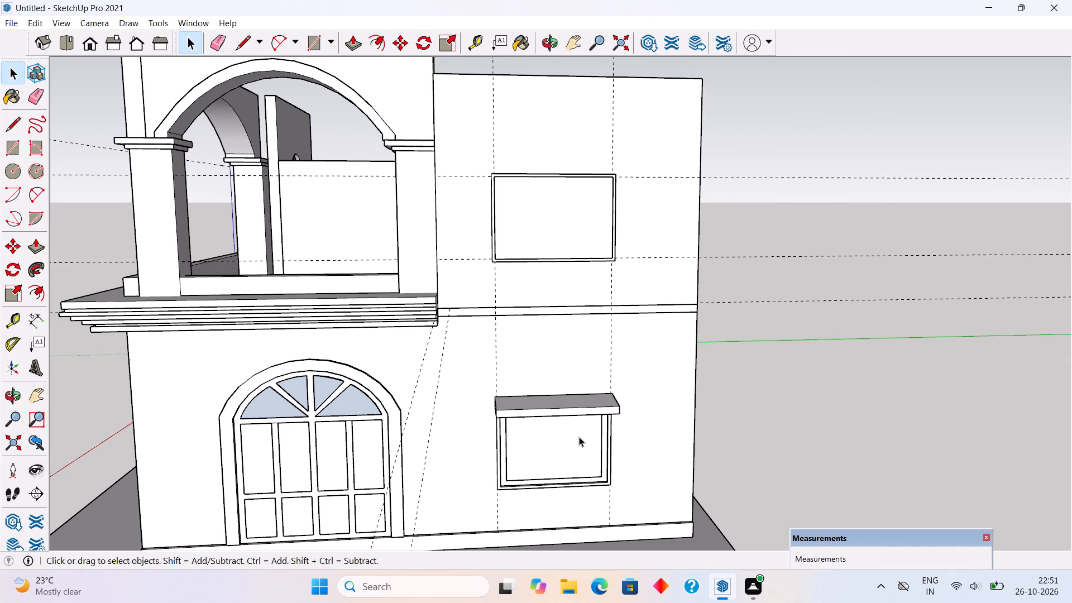
{"action": "left_click", "coordinate": [579, 437]}
{"action": "right_click", "coordinate": [579, 437]}
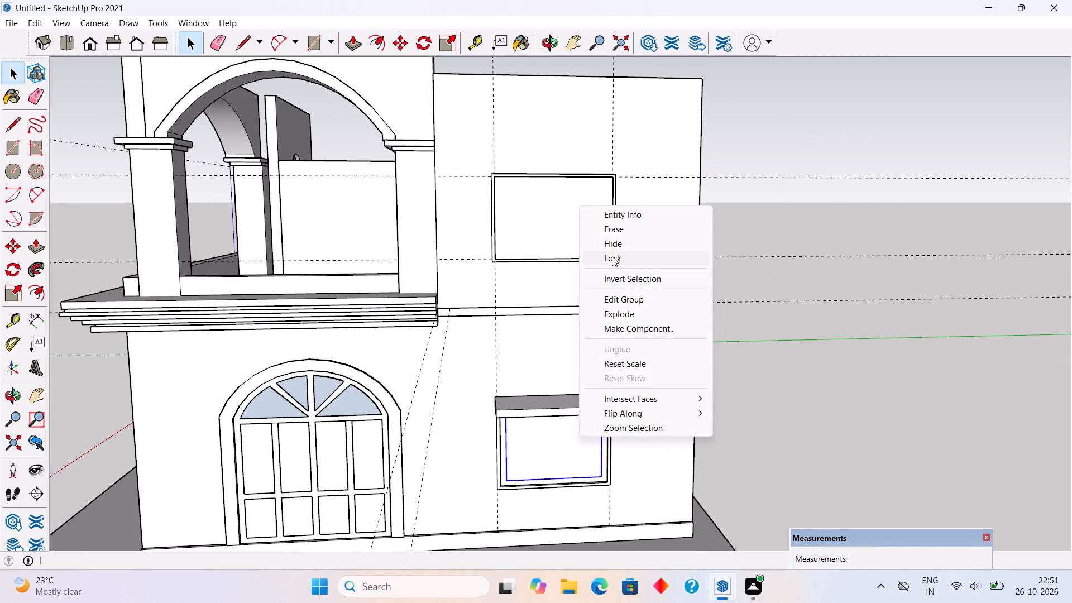
{"action": "left_click", "coordinate": [616, 243]}
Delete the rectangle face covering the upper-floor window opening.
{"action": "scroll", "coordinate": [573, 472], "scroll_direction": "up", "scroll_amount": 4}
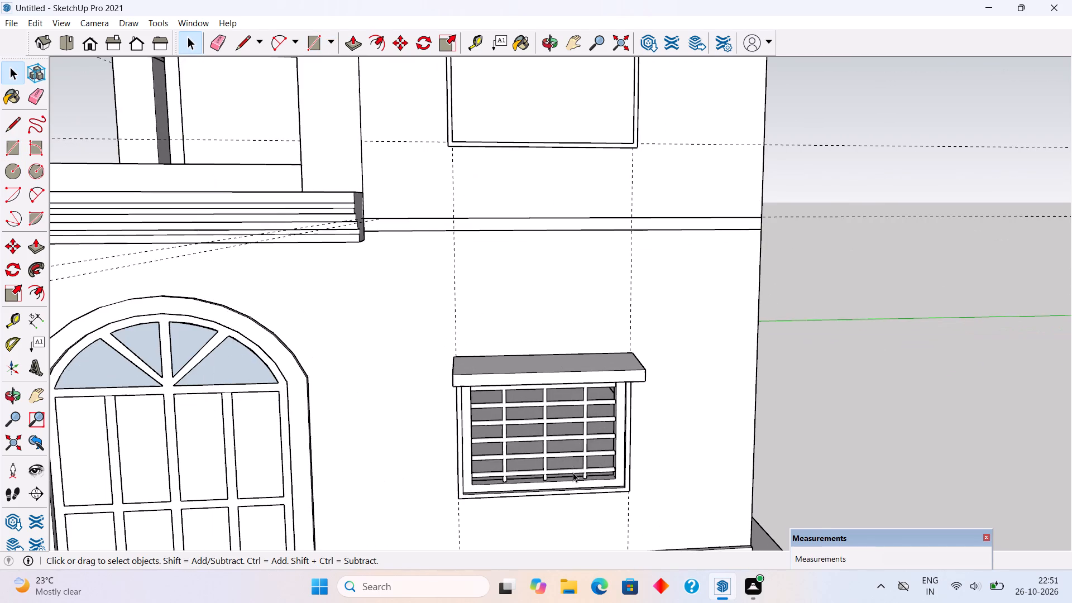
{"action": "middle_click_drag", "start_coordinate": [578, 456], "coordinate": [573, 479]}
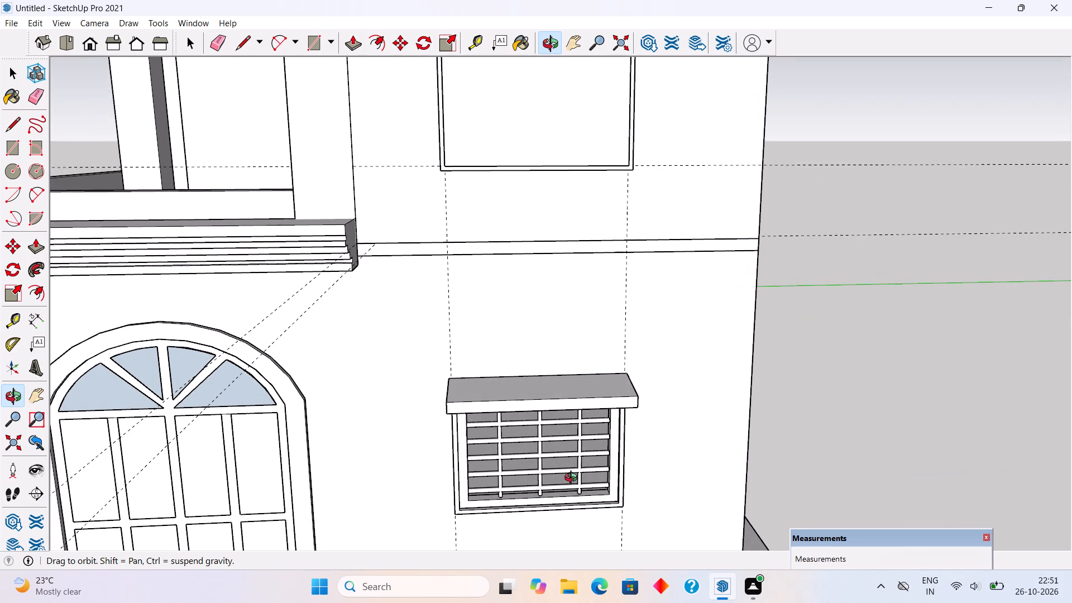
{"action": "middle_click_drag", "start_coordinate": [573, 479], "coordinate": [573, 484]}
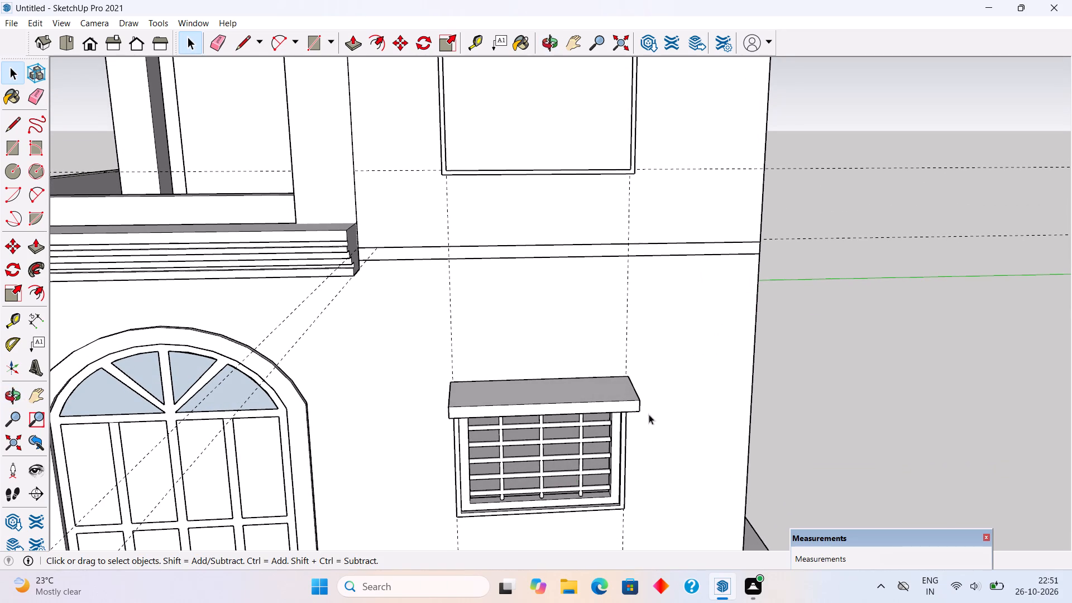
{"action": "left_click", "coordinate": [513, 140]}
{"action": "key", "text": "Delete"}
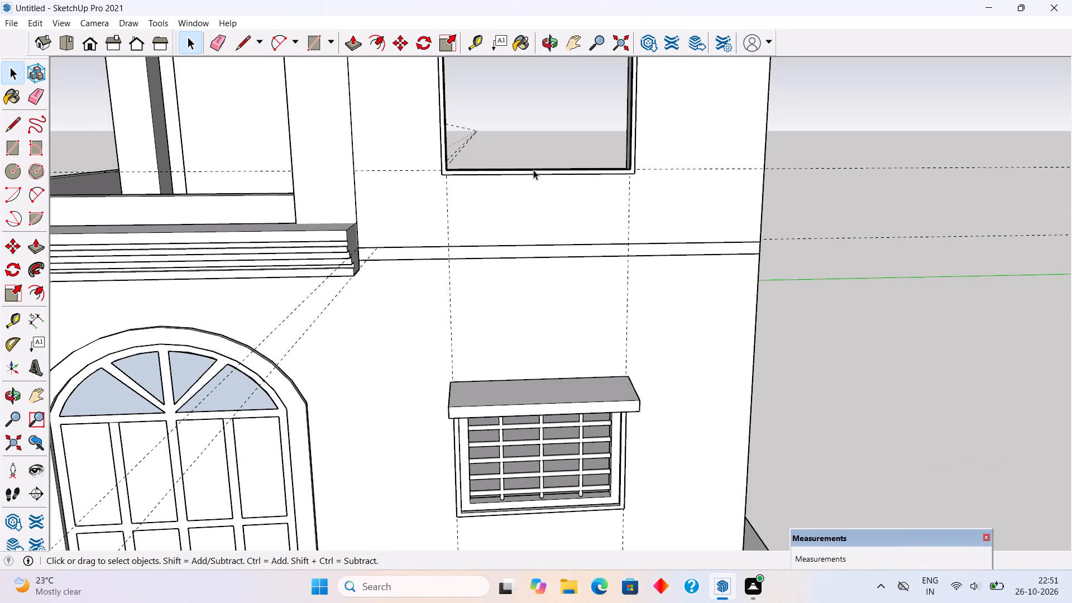
Select the ground-floor window's inner frame with its six horizontal and three vertical grille bars and make them one group.
{"action": "scroll", "coordinate": [611, 480], "scroll_direction": "up", "scroll_amount": 4}
{"action": "left_click", "coordinate": [611, 480]}
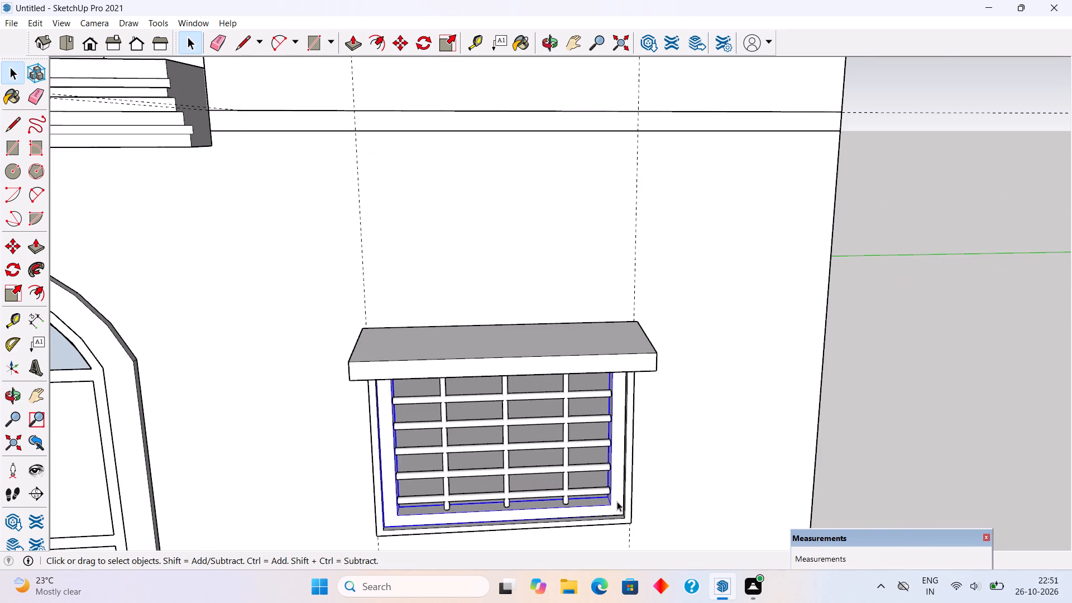
{"action": "scroll", "coordinate": [617, 501], "scroll_direction": "up", "scroll_amount": 5}
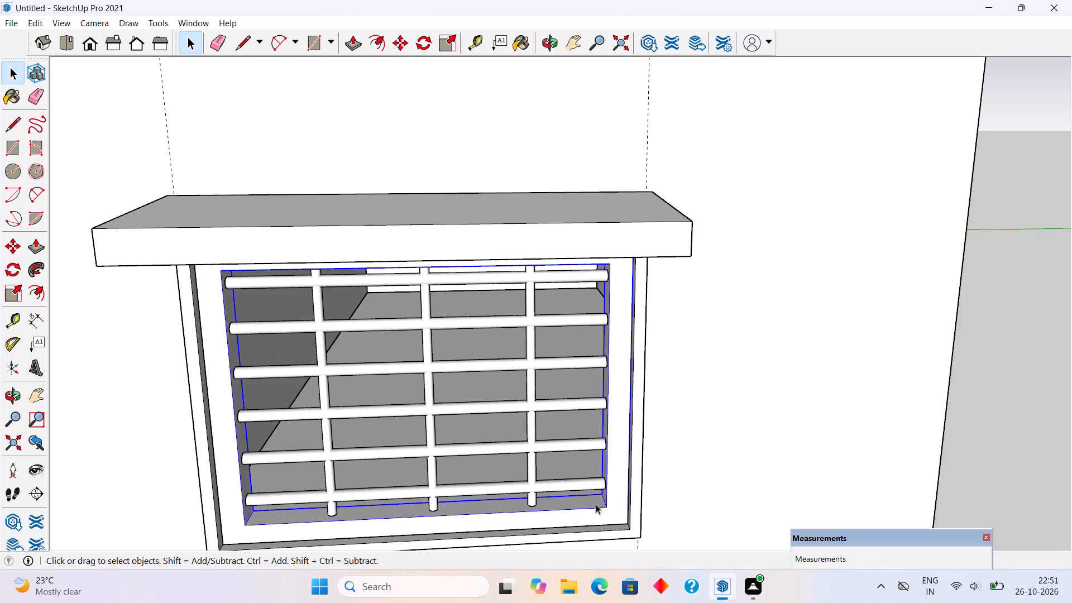
{"action": "left_click", "coordinate": [623, 508], "text": "ctrl"}
{"action": "left_click", "coordinate": [594, 485], "text": "ctrl"}
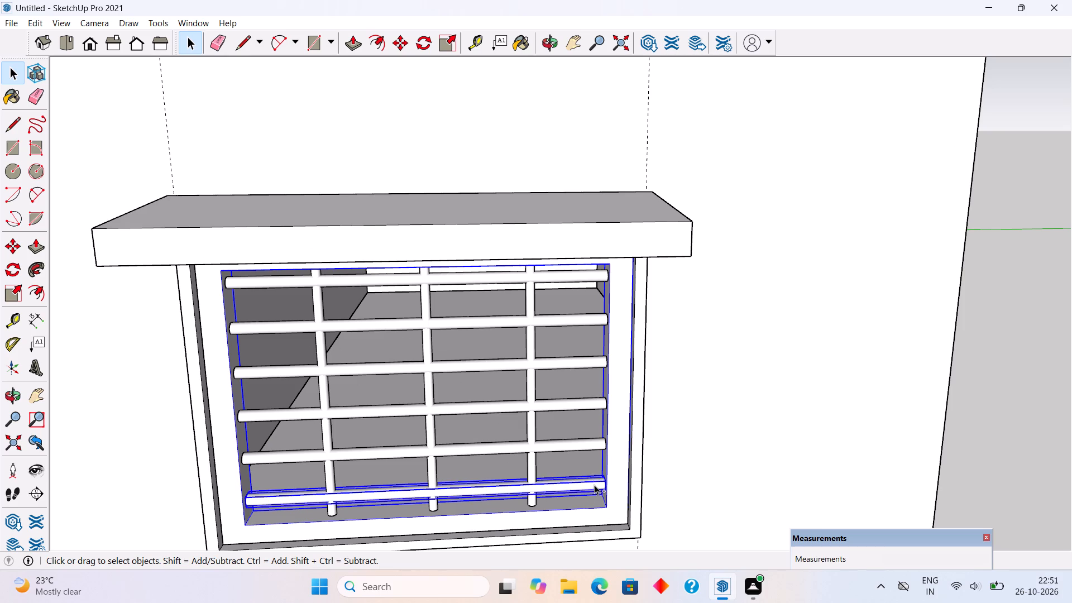
{"action": "left_click", "coordinate": [595, 446], "text": "ctrl"}
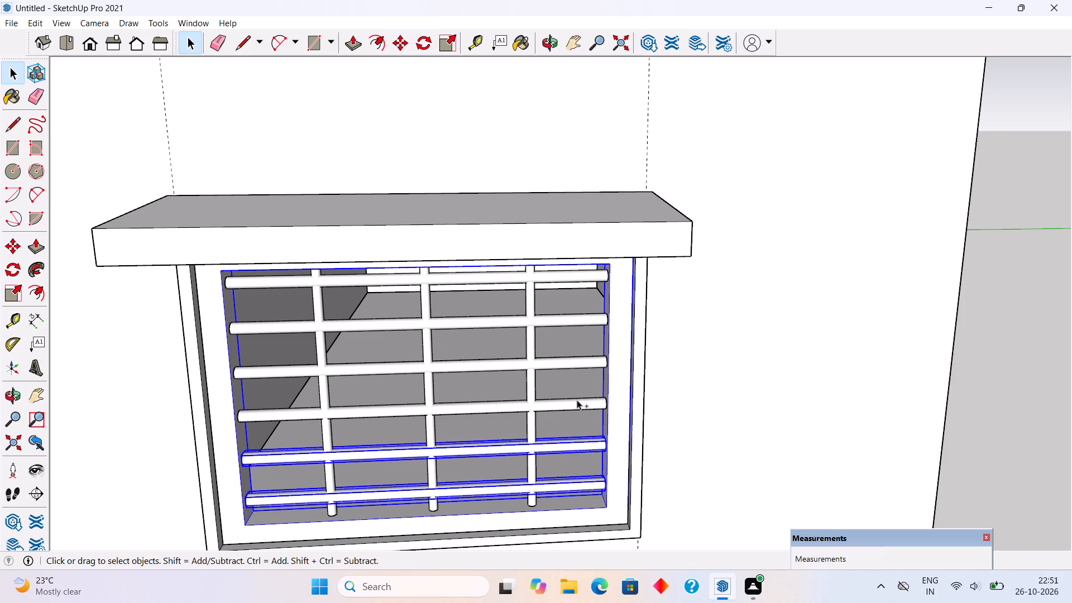
{"action": "left_click", "coordinate": [577, 400], "text": "ctrl"}
{"action": "left_click", "coordinate": [580, 362], "text": "ctrl"}
{"action": "left_click", "coordinate": [564, 317], "text": "ctrl"}
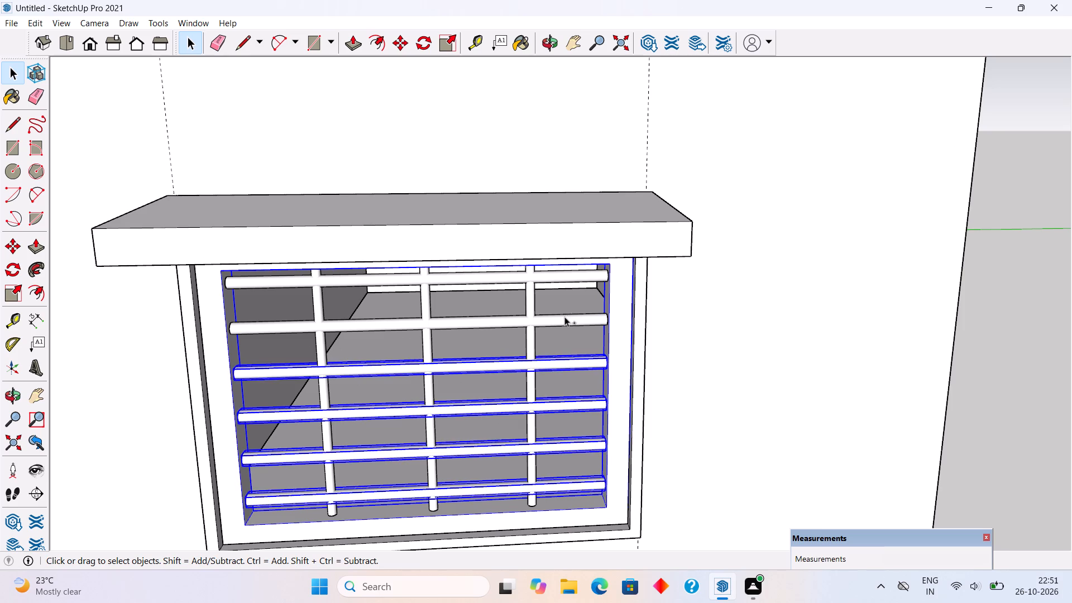
{"action": "left_click", "coordinate": [569, 279], "text": "ctrl"}
{"action": "left_click", "coordinate": [533, 305], "text": "ctrl"}
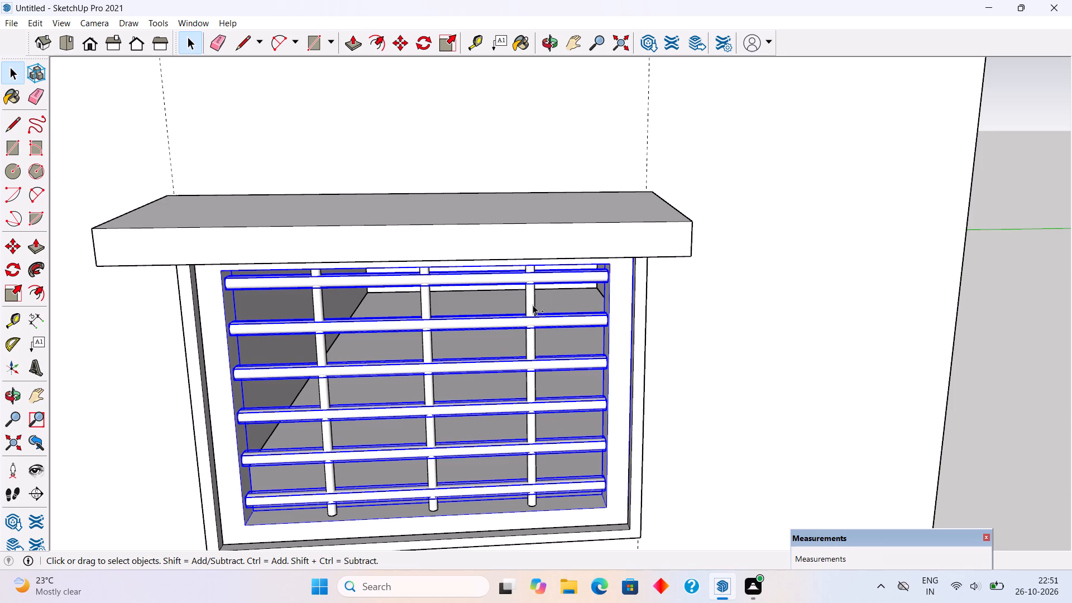
{"action": "left_click", "coordinate": [432, 315], "text": "ctrl"}
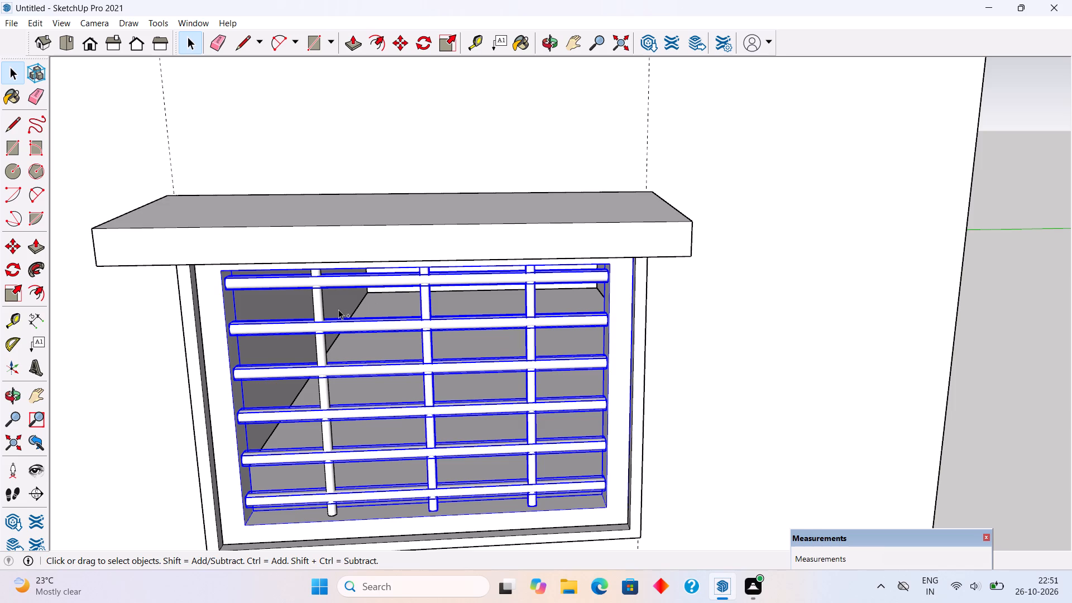
{"action": "left_click", "coordinate": [319, 313], "text": "ctrl"}
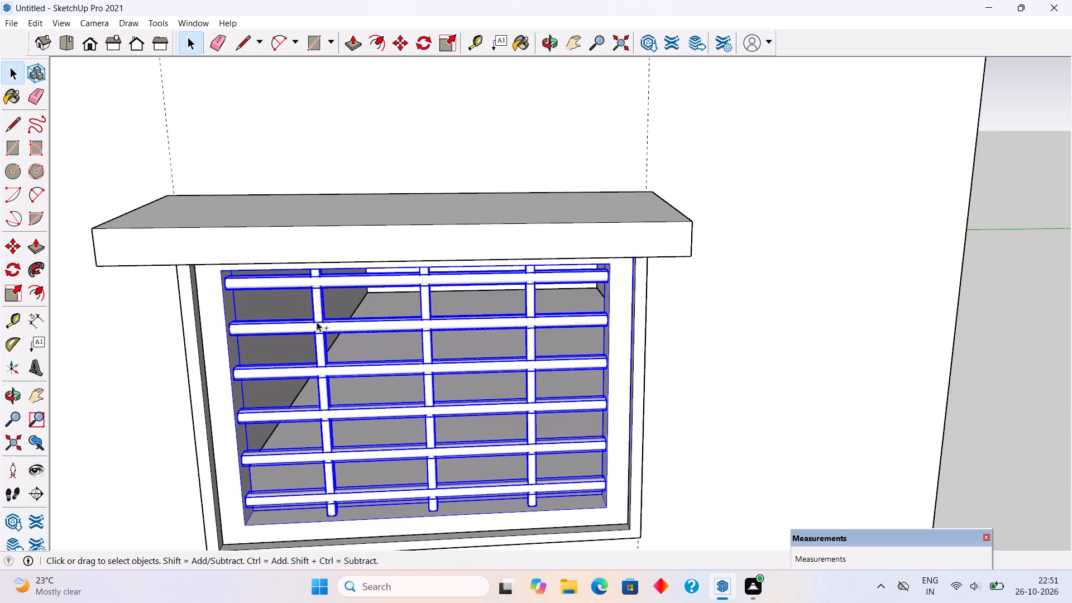
{"action": "right_click", "coordinate": [619, 462]}
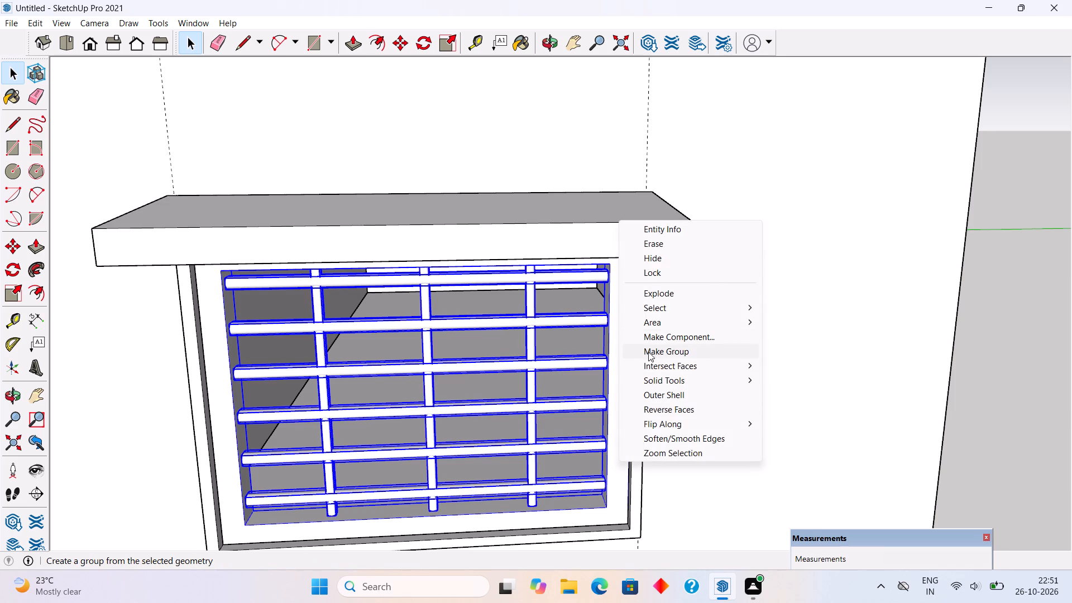
{"action": "left_click", "coordinate": [648, 352]}
Copy the grouped frame and grille straight up about 14' 6 1/4" into the upper-floor window opening.
{"action": "key", "text": "m"}
{"action": "left_click", "coordinate": [586, 398]}
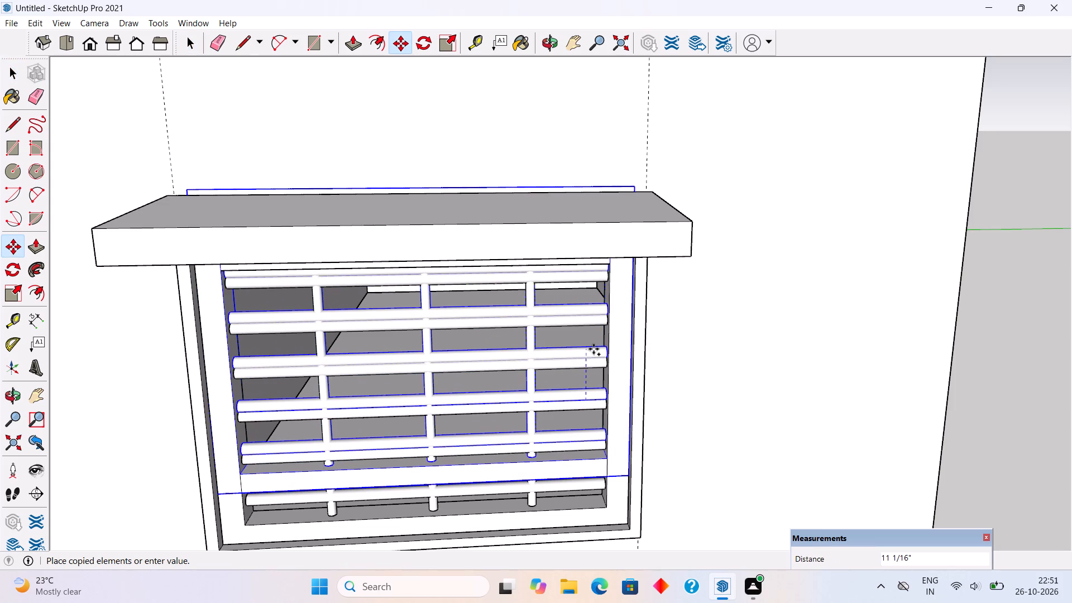
{"action": "scroll", "coordinate": [594, 349], "scroll_direction": "down", "scroll_amount": 11}
{"action": "scroll", "coordinate": [595, 210], "scroll_direction": "up", "scroll_amount": 1}
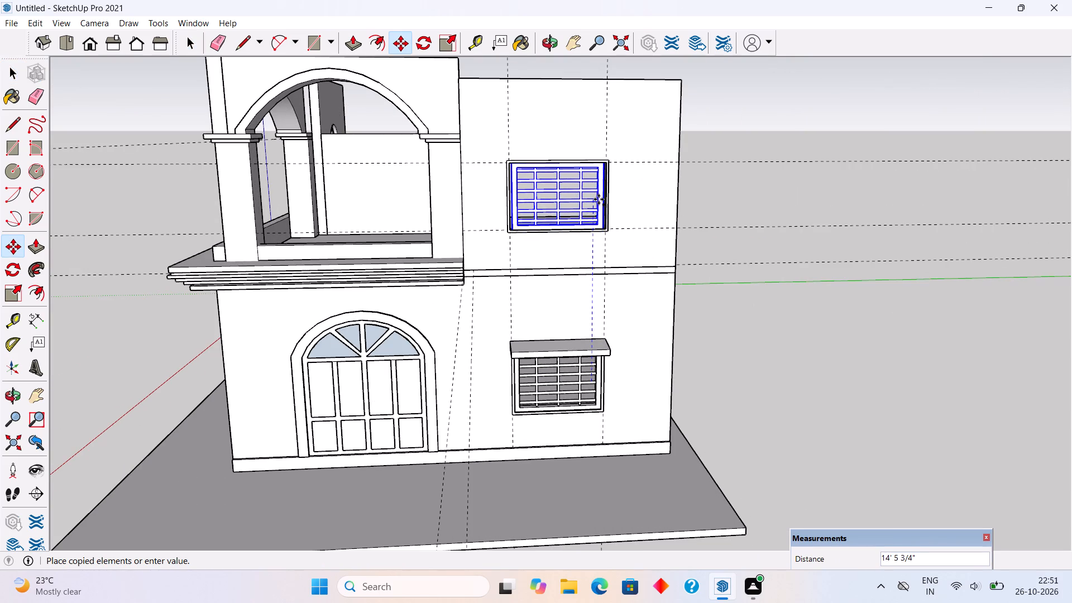
{"action": "left_click", "coordinate": [599, 199]}
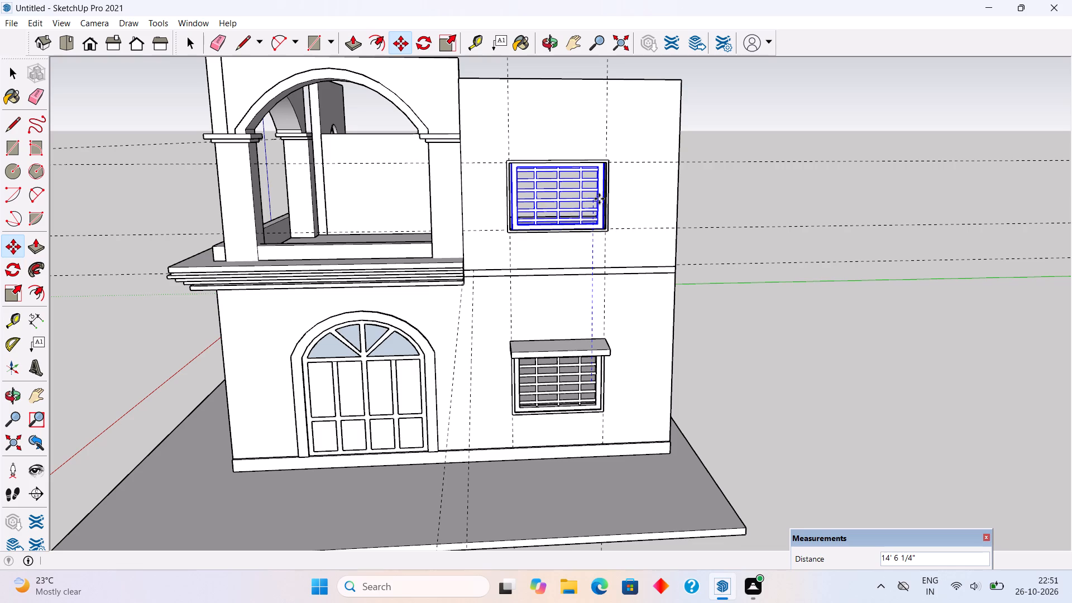
{"action": "middle_click_drag", "start_coordinate": [605, 237], "coordinate": [691, 295]}
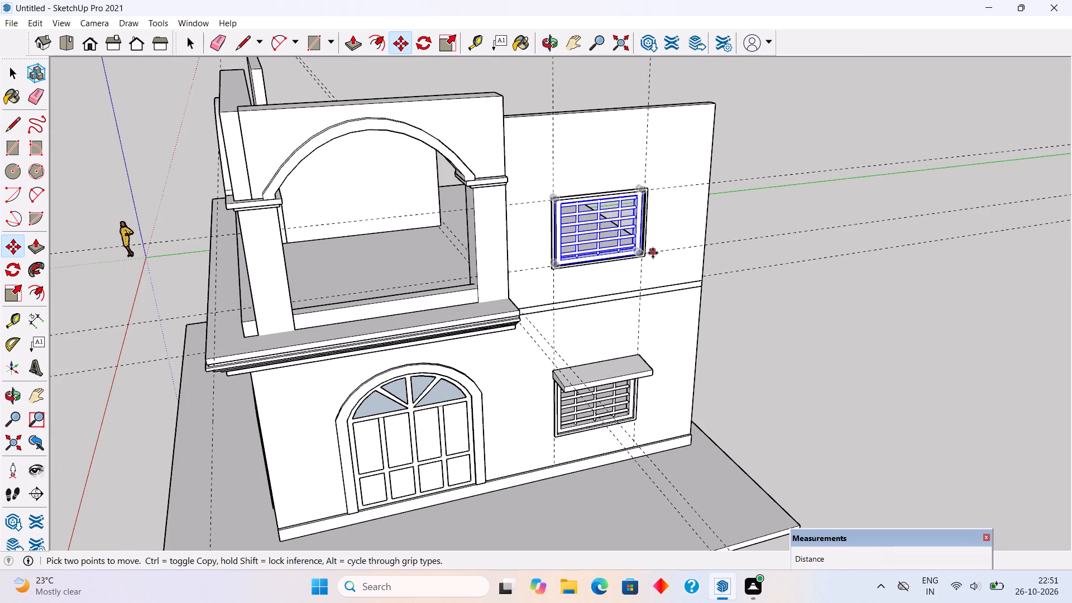
{"action": "key", "text": "space"}
Examine how the copied grille sits in the upper window opening, especially at its lower corner.
{"action": "scroll", "coordinate": [649, 253], "scroll_direction": "up", "scroll_amount": 17}
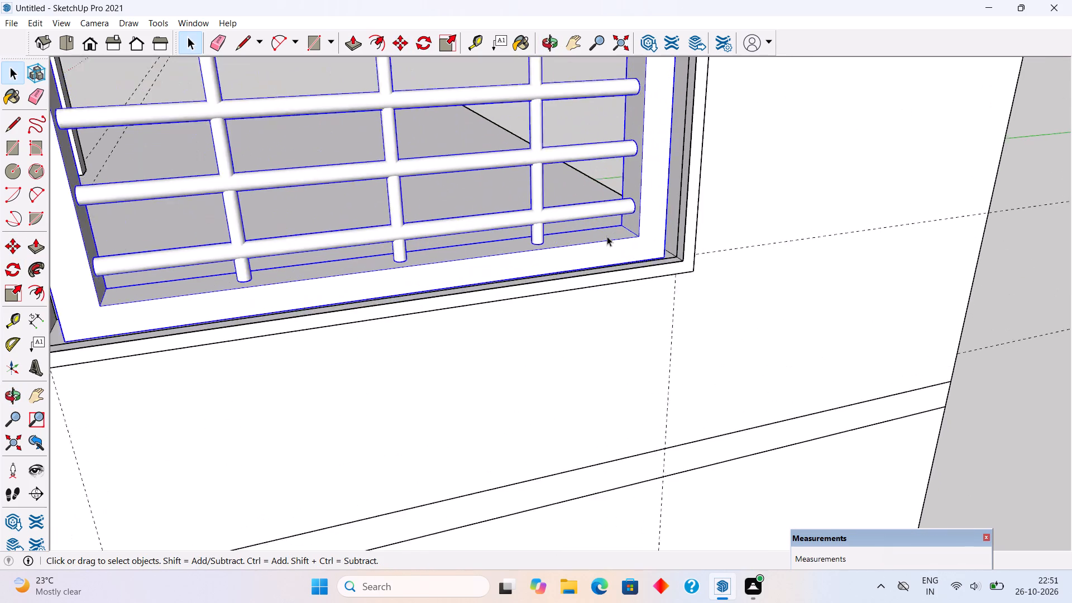
{"action": "scroll", "coordinate": [607, 236], "scroll_direction": "up", "scroll_amount": 1}
{"action": "middle_click_drag", "start_coordinate": [610, 238], "coordinate": [432, 252]}
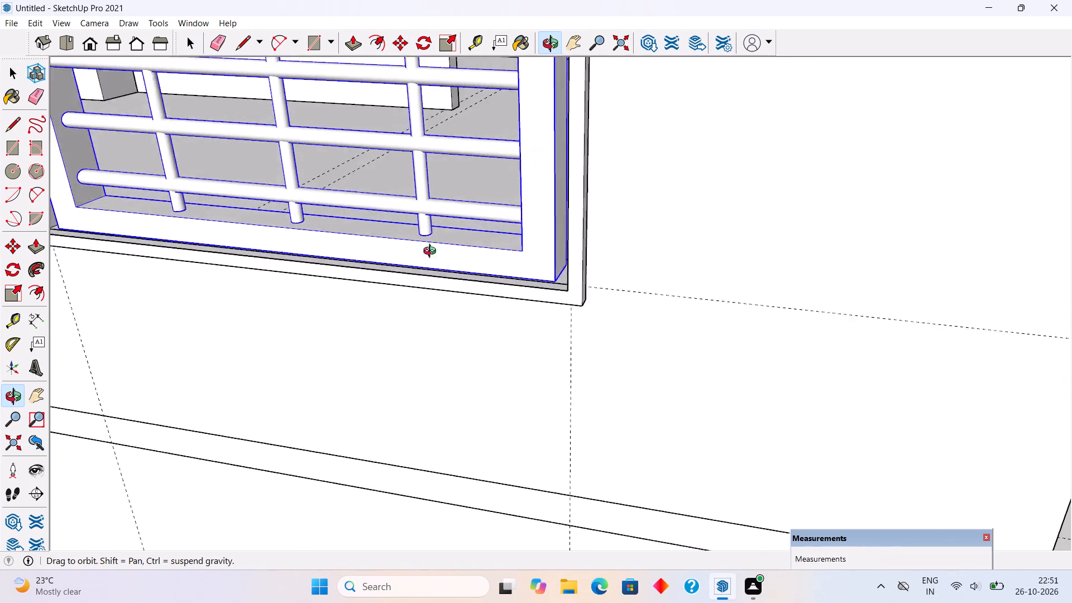
{"action": "middle_click_drag", "start_coordinate": [432, 252], "coordinate": [549, 277]}
{"action": "scroll", "coordinate": [547, 270], "scroll_direction": "down", "scroll_amount": 4}
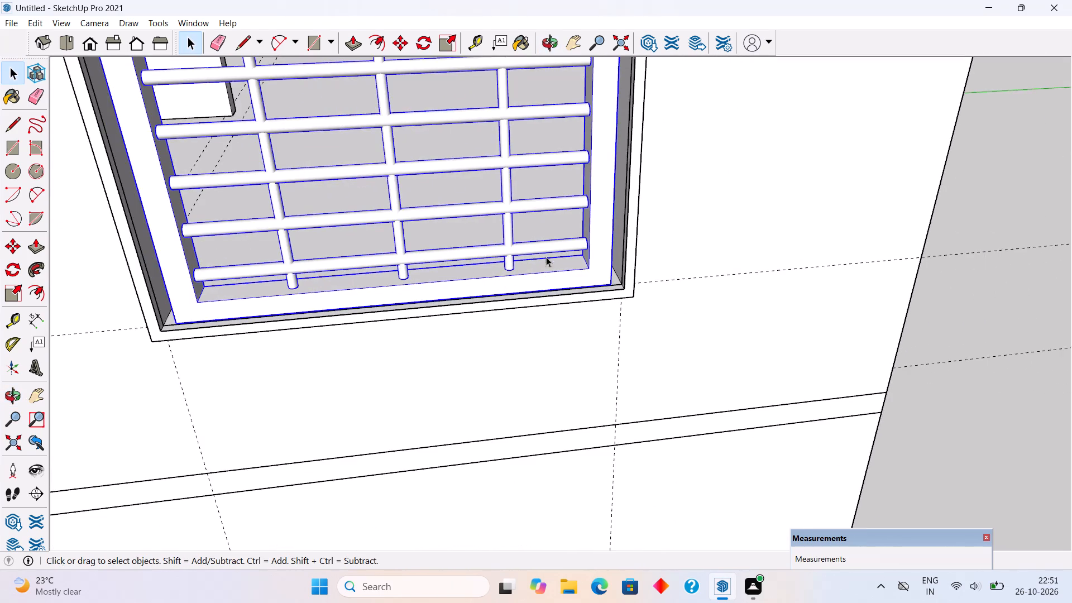
{"action": "scroll", "coordinate": [548, 245], "scroll_direction": "down", "scroll_amount": 7}
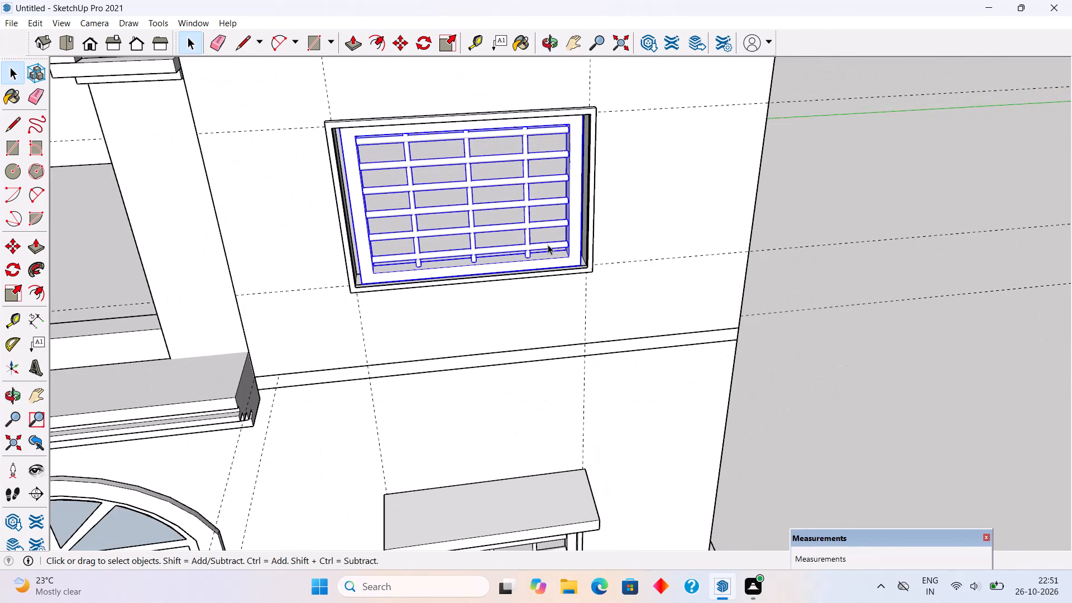
{"action": "scroll", "coordinate": [548, 245], "scroll_direction": "down", "scroll_amount": 1}
{"action": "middle_click_drag", "start_coordinate": [527, 244], "coordinate": [561, 245]}
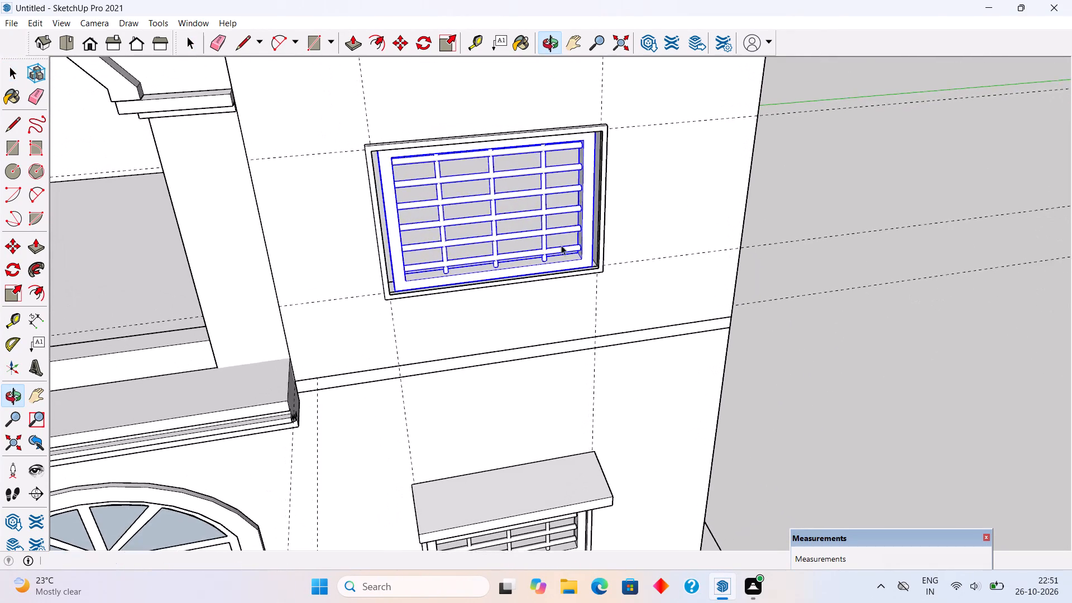
{"action": "middle_click_drag", "start_coordinate": [561, 245], "coordinate": [551, 249]}
Delete the 2" outer frame group around the upper-floor window opening.
{"action": "scroll", "coordinate": [593, 234], "scroll_direction": "up", "scroll_amount": 14}
{"action": "middle_click_drag", "start_coordinate": [618, 264], "coordinate": [655, 279]}
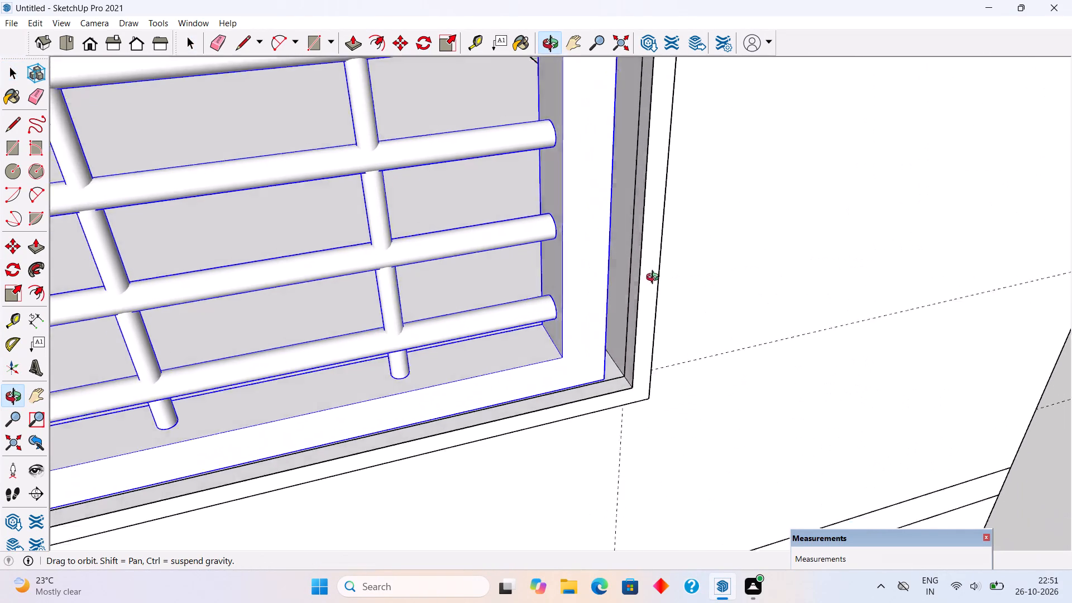
{"action": "middle_click_drag", "start_coordinate": [655, 279], "coordinate": [666, 294]}
{"action": "scroll", "coordinate": [666, 294], "scroll_direction": "down", "scroll_amount": 4}
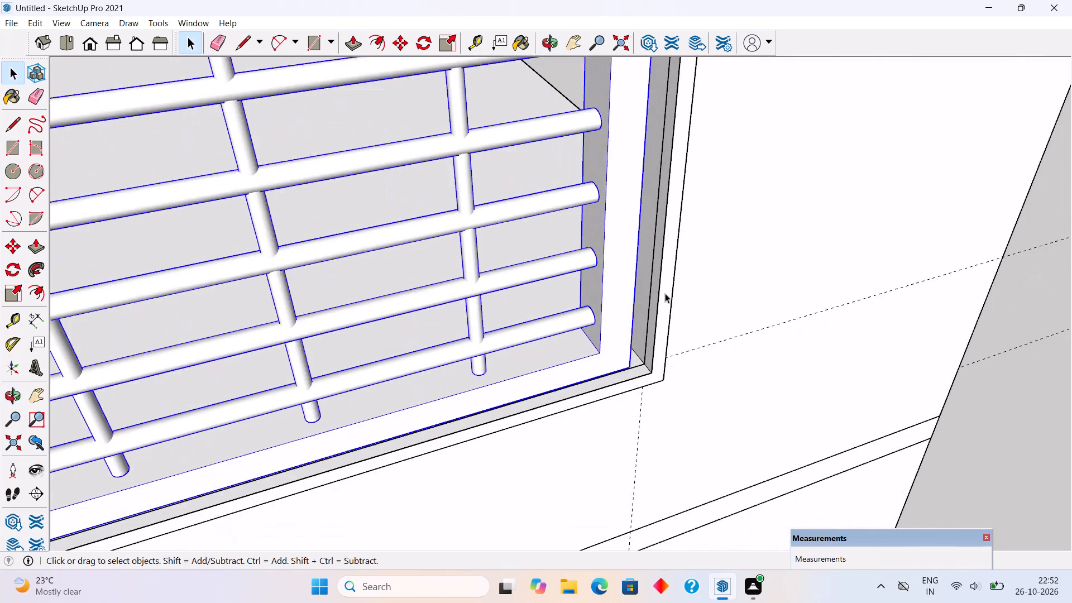
{"action": "left_click", "coordinate": [668, 289]}
{"action": "key", "text": "Delete"}
Delete the leftover outline edges on the wall around the upper-floor window opening, at its sides, bottom and top.
{"action": "middle_click_drag", "start_coordinate": [667, 288], "coordinate": [658, 242]}
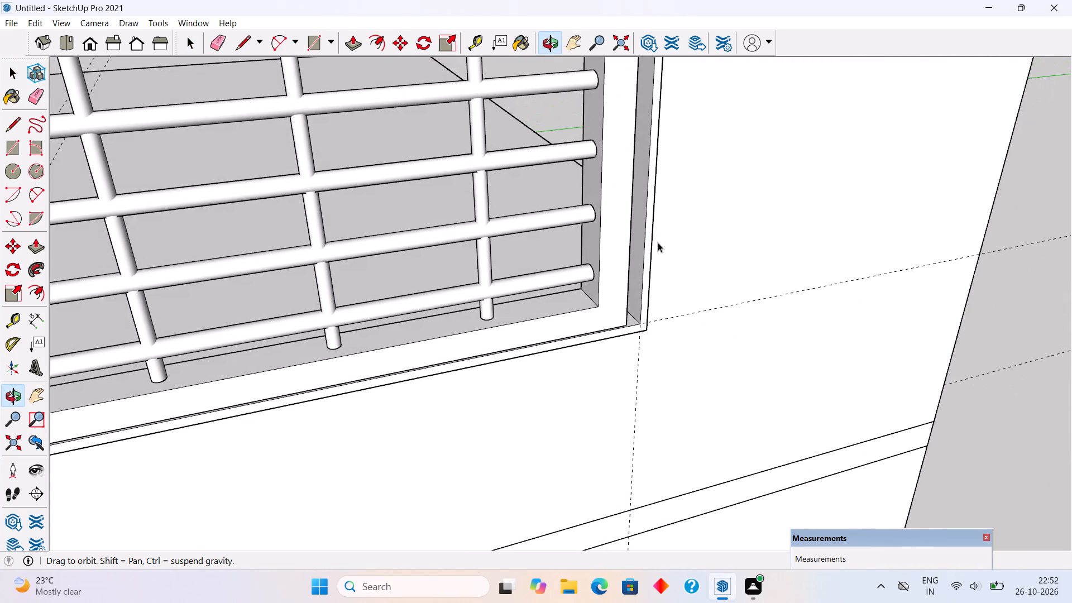
{"action": "left_click", "coordinate": [648, 262]}
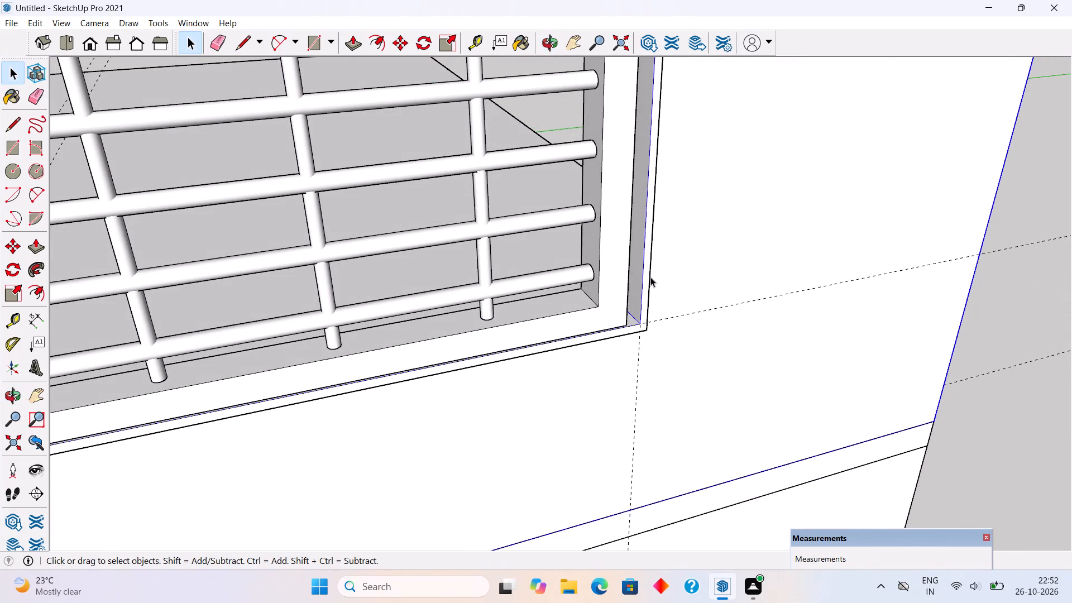
{"action": "double_click", "coordinate": [647, 324]}
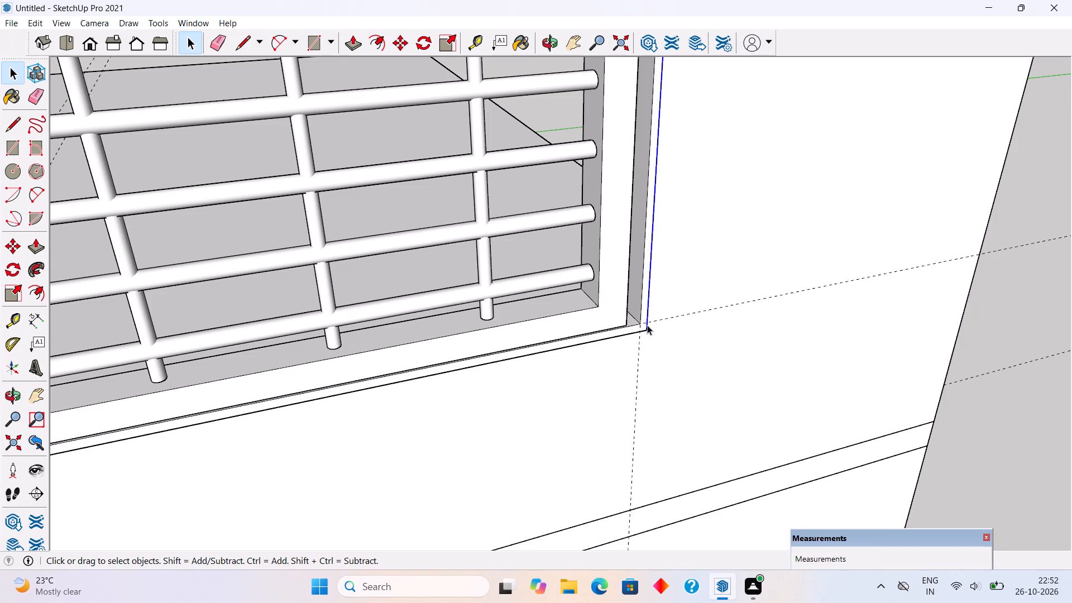
{"action": "key", "text": "Delete"}
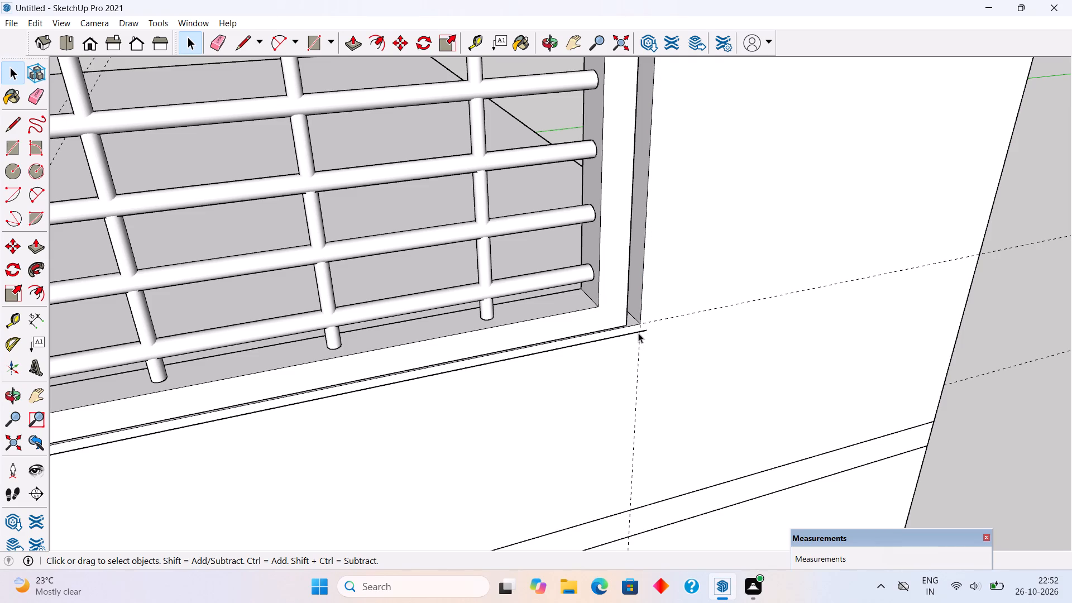
{"action": "left_click", "coordinate": [638, 332]}
{"action": "key", "text": "Delete"}
{"action": "scroll", "coordinate": [638, 332], "scroll_direction": "down", "scroll_amount": 10}
{"action": "scroll", "coordinate": [398, 337], "scroll_direction": "up", "scroll_amount": 3}
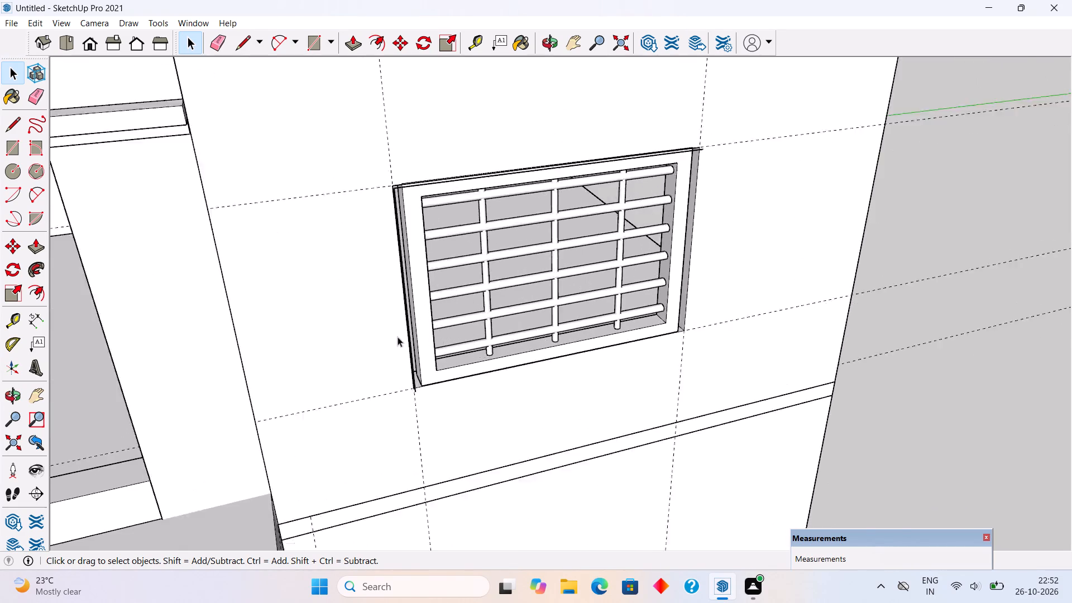
{"action": "scroll", "coordinate": [398, 337], "scroll_direction": "up", "scroll_amount": 2}
{"action": "scroll", "coordinate": [435, 377], "scroll_direction": "up", "scroll_amount": 4}
{"action": "left_click", "coordinate": [417, 421]}
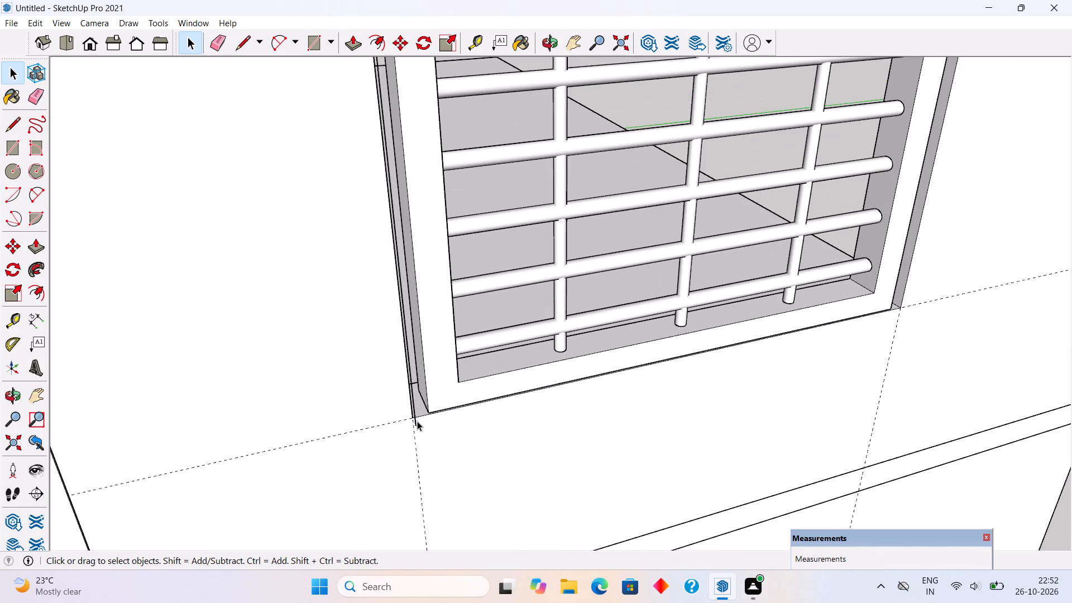
{"action": "key", "text": "Delete"}
{"action": "scroll", "coordinate": [417, 387], "scroll_direction": "down", "scroll_amount": 6}
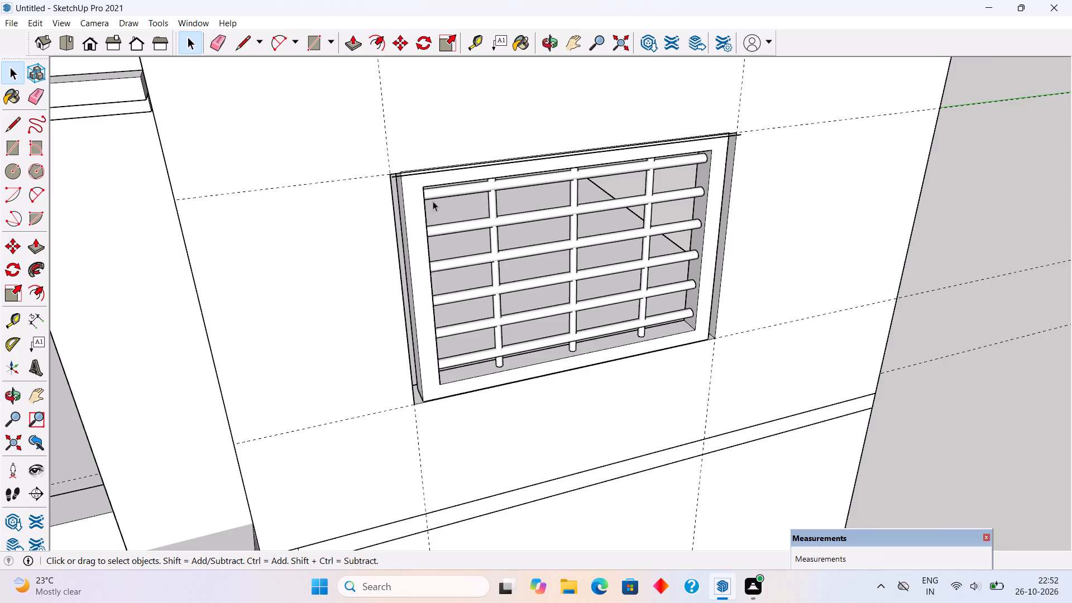
{"action": "scroll", "coordinate": [446, 161], "scroll_direction": "up", "scroll_amount": 8}
{"action": "middle_click_drag", "start_coordinate": [466, 176], "coordinate": [522, 184]}
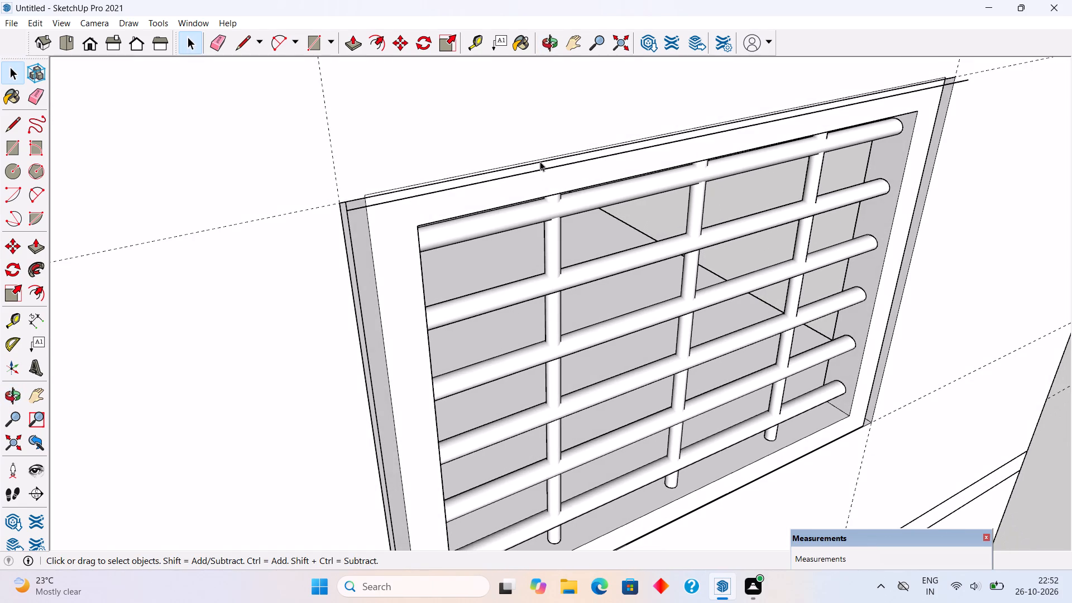
{"action": "left_click", "coordinate": [547, 166]}
{"action": "key", "text": "Delete"}
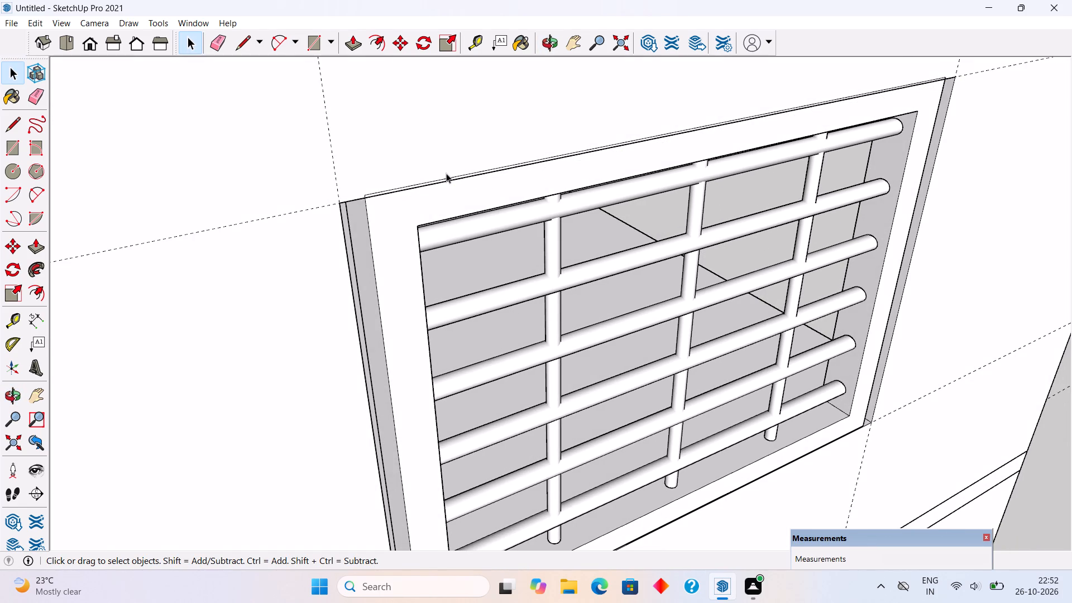
Delete the copied frame-and-grille group from the upper-floor window opening.
{"action": "middle_click_drag", "start_coordinate": [431, 198], "coordinate": [325, 193]}
{"action": "scroll", "coordinate": [314, 190], "scroll_direction": "down", "scroll_amount": 3}
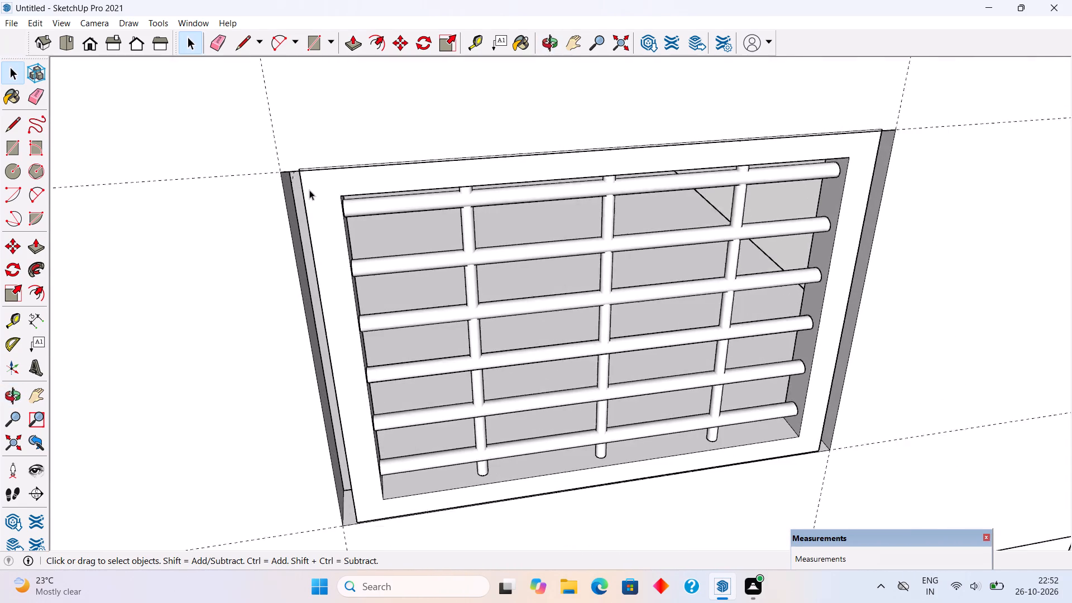
{"action": "scroll", "coordinate": [309, 190], "scroll_direction": "down", "scroll_amount": 3}
{"action": "scroll", "coordinate": [565, 295], "scroll_direction": "up", "scroll_amount": 5}
{"action": "scroll", "coordinate": [678, 317], "scroll_direction": "down", "scroll_amount": 4}
{"action": "middle_click_drag", "start_coordinate": [737, 300], "coordinate": [724, 266]}
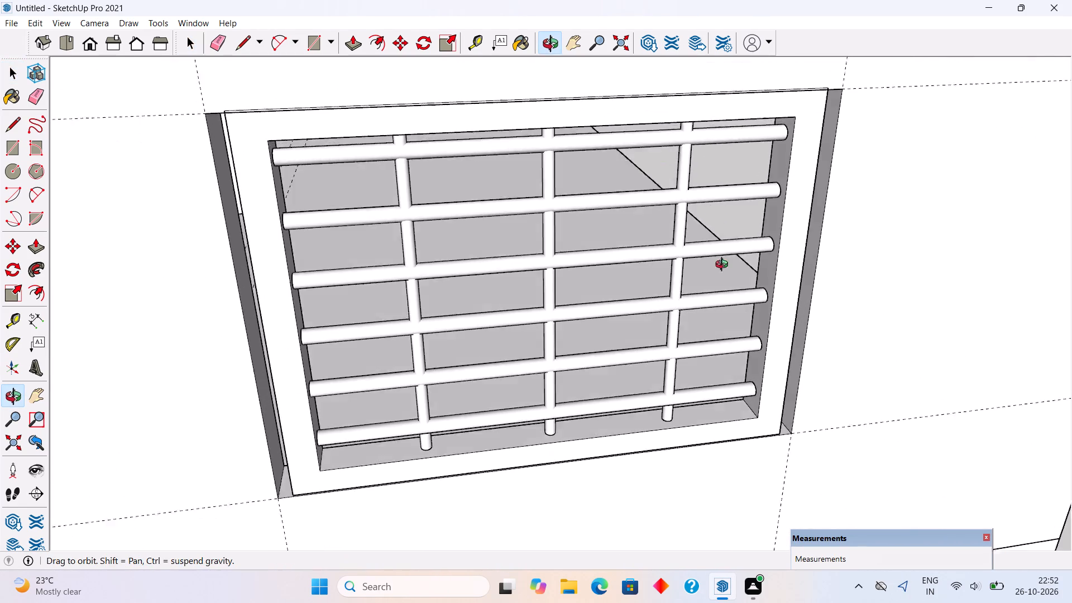
{"action": "middle_click_drag", "start_coordinate": [724, 266], "coordinate": [656, 246]}
{"action": "scroll", "coordinate": [468, 244], "scroll_direction": "down", "scroll_amount": 4}
{"action": "left_click", "coordinate": [468, 244]}
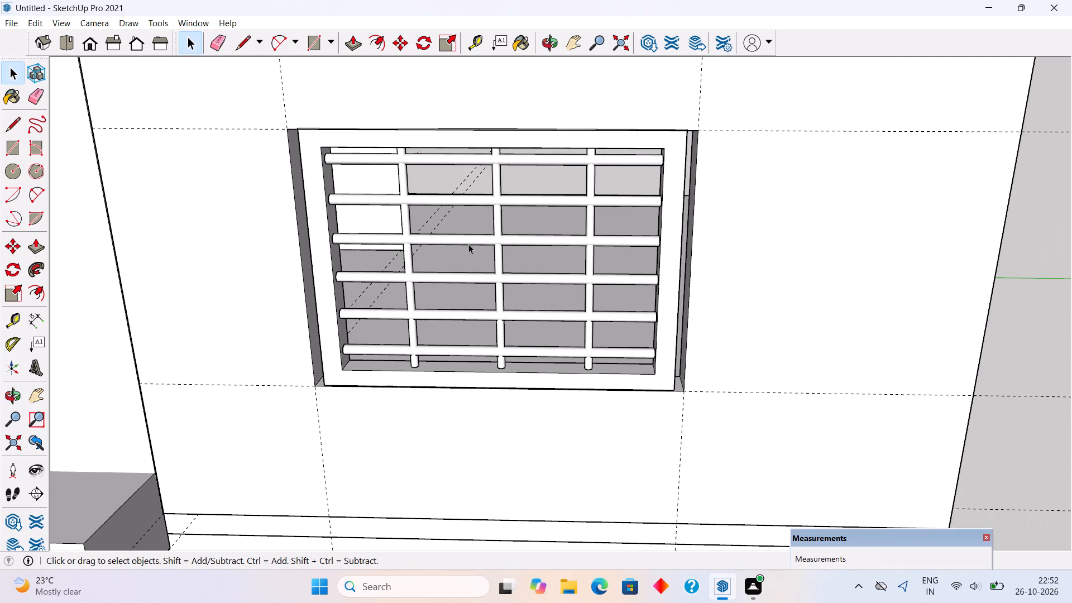
{"action": "key", "text": "Delete"}
{"action": "scroll", "coordinate": [497, 240], "scroll_direction": "down", "scroll_amount": 1}
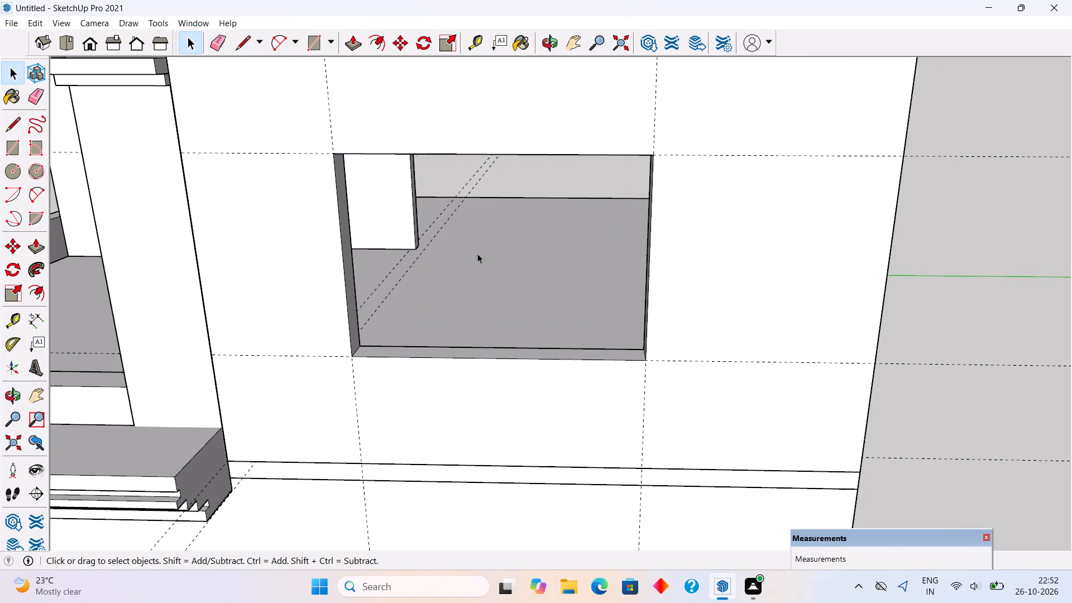
Open the upper wall group and Push/Pull the window opening's jamb on the balcony side inward 2".
{"action": "triple_click", "coordinate": [350, 269]}
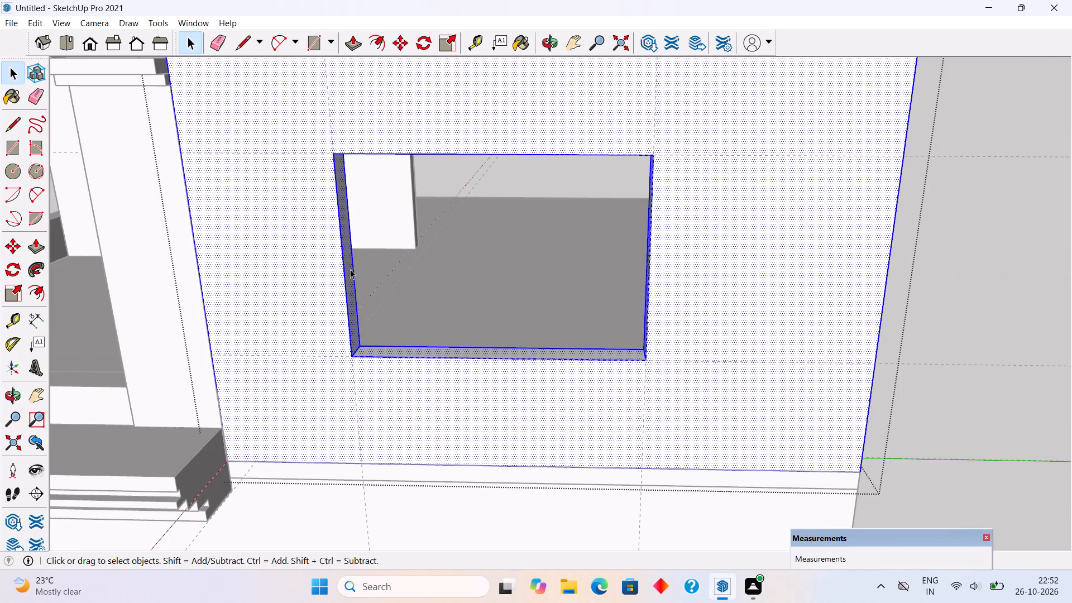
{"action": "key", "text": "p"}
{"action": "left_click", "coordinate": [350, 269]}
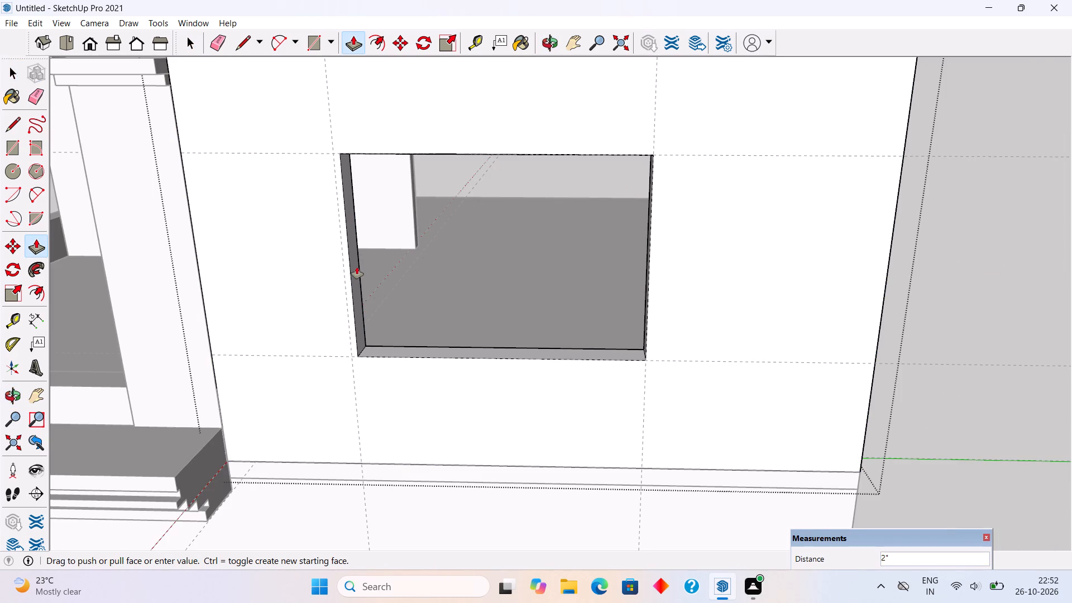
{"action": "type", "text": "2\""}
{"action": "key", "text": "Return"}
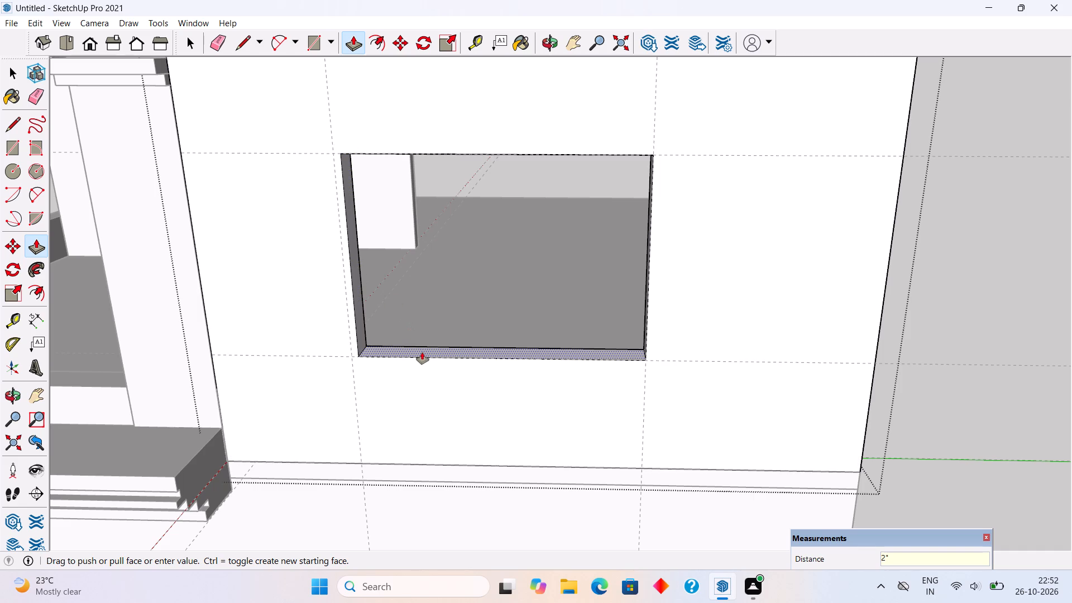
{"action": "left_click", "coordinate": [423, 352]}
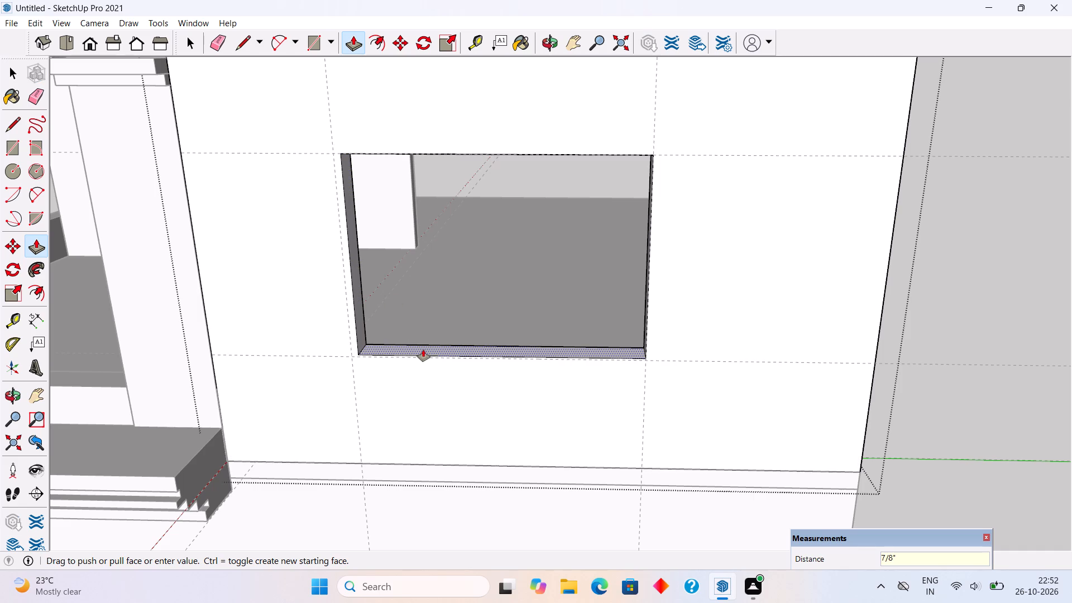
{"action": "key", "text": "space"}
Push/Pull the upper window opening's opposite jamb, nearer the house's outer corner, inward 2" and close the wall group.
{"action": "middle_click_drag", "start_coordinate": [682, 275], "coordinate": [868, 275]}
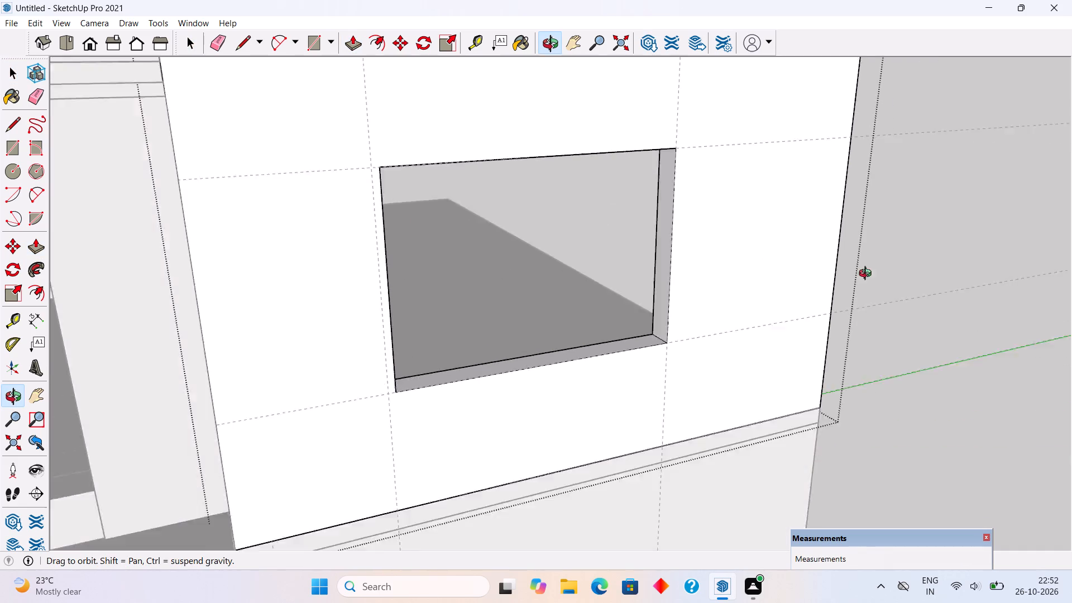
{"action": "middle_click_drag", "start_coordinate": [868, 275], "coordinate": [939, 275]}
{"action": "left_click", "coordinate": [664, 283]}
{"action": "key", "text": "p"}
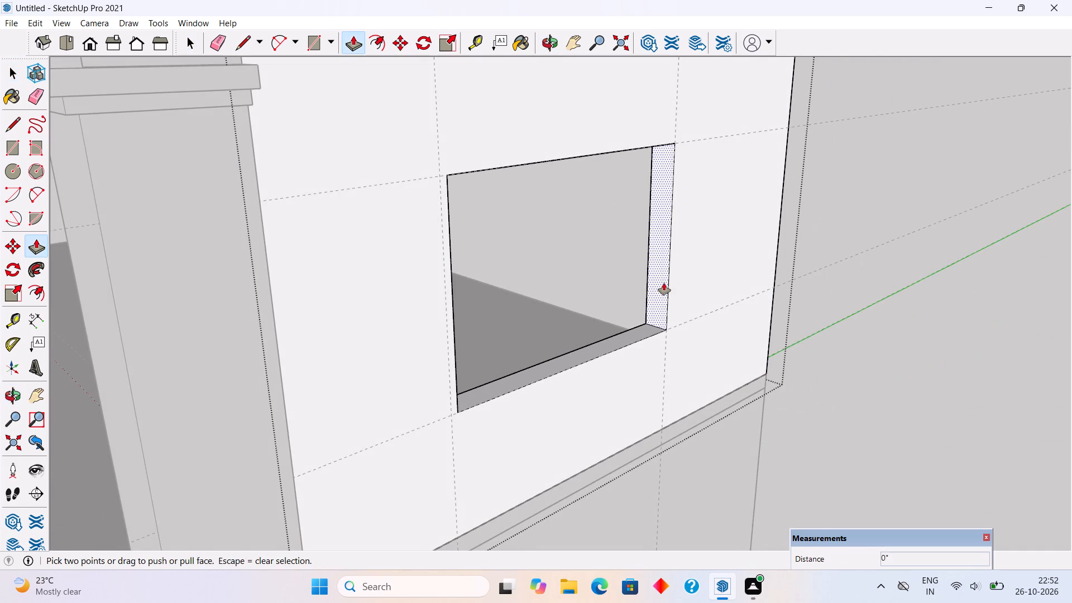
{"action": "left_click", "coordinate": [664, 283]}
{"action": "type", "text": "2\""}
{"action": "key", "text": "Return"}
{"action": "key", "text": "space"}
{"action": "left_click", "coordinate": [845, 227]}
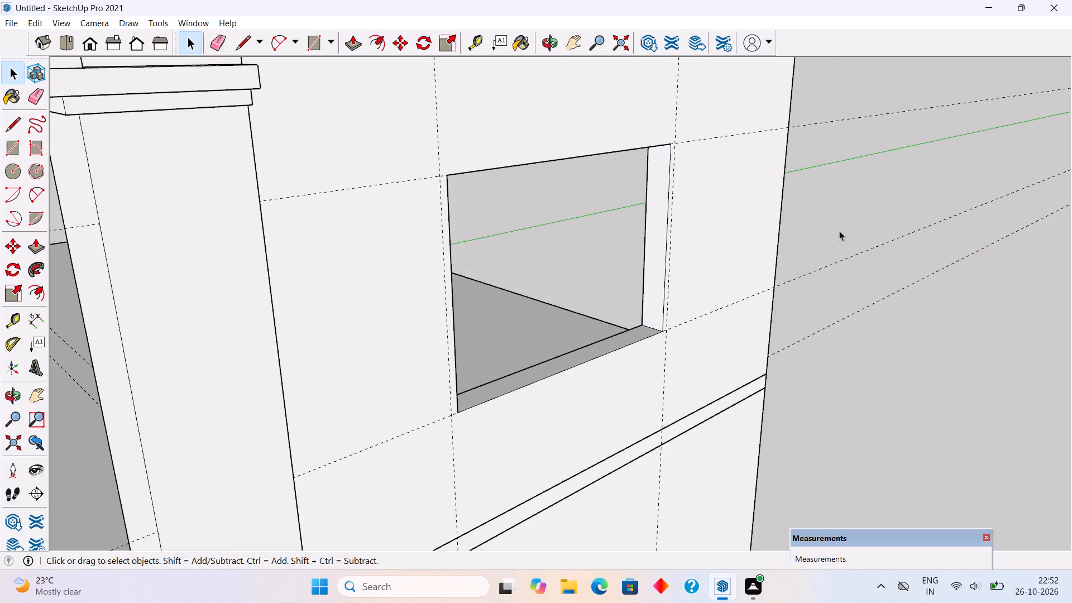
Copy the ground-floor frame-and-grille group straight up about 14' 6" into the upper-floor window opening.
{"action": "scroll", "coordinate": [824, 258], "scroll_direction": "down", "scroll_amount": 4}
{"action": "middle_click_drag", "start_coordinate": [802, 282], "coordinate": [558, 242]}
{"action": "scroll", "coordinate": [572, 165], "scroll_direction": "down", "scroll_amount": 6}
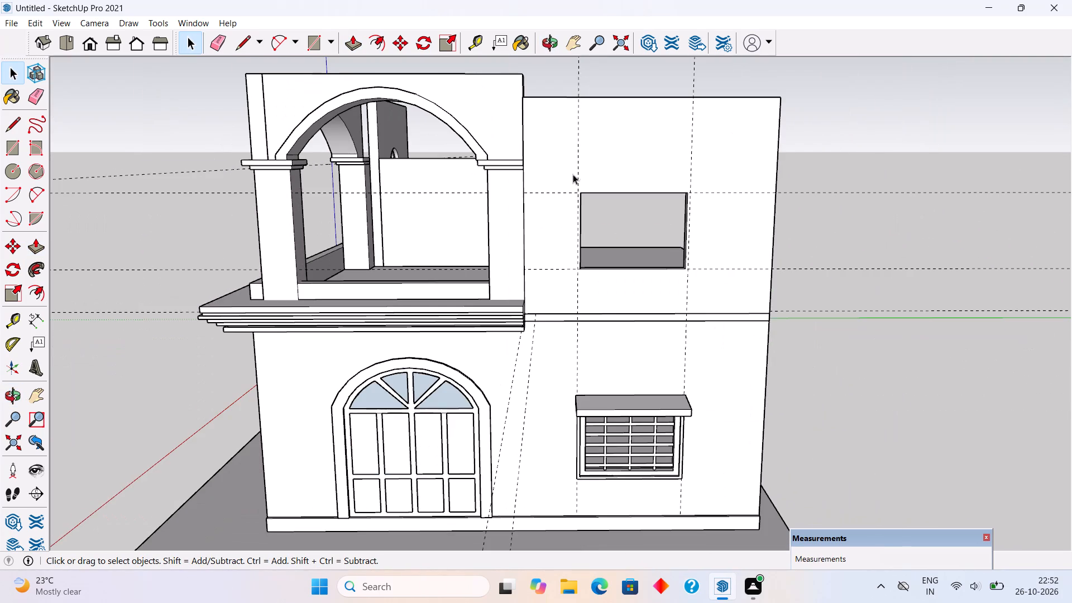
{"action": "left_click", "coordinate": [629, 435]}
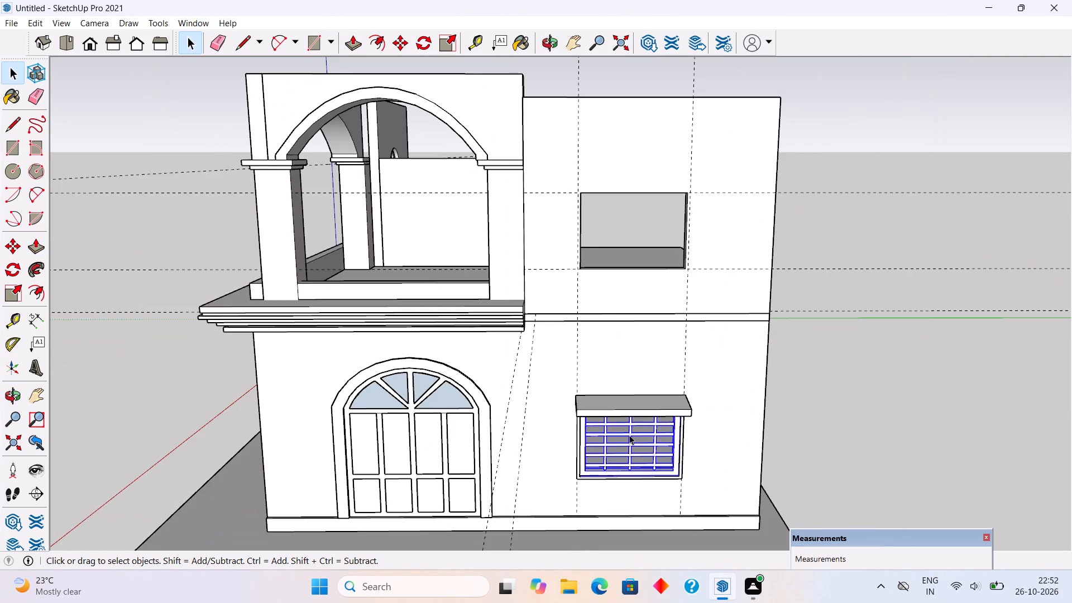
{"action": "key", "text": "m"}
{"action": "left_click", "coordinate": [629, 435]}
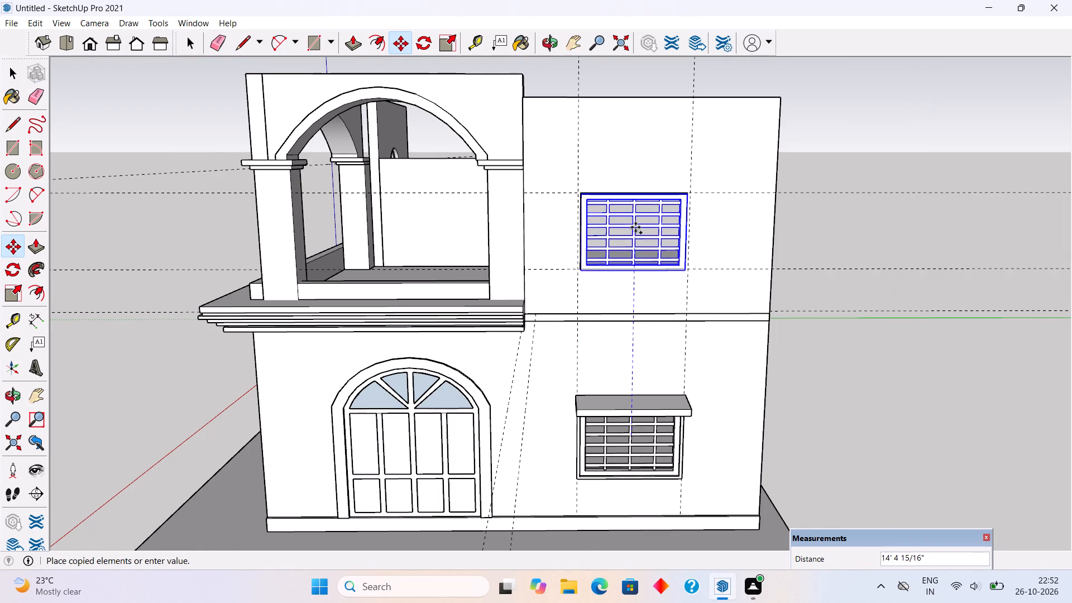
{"action": "left_click", "coordinate": [635, 226]}
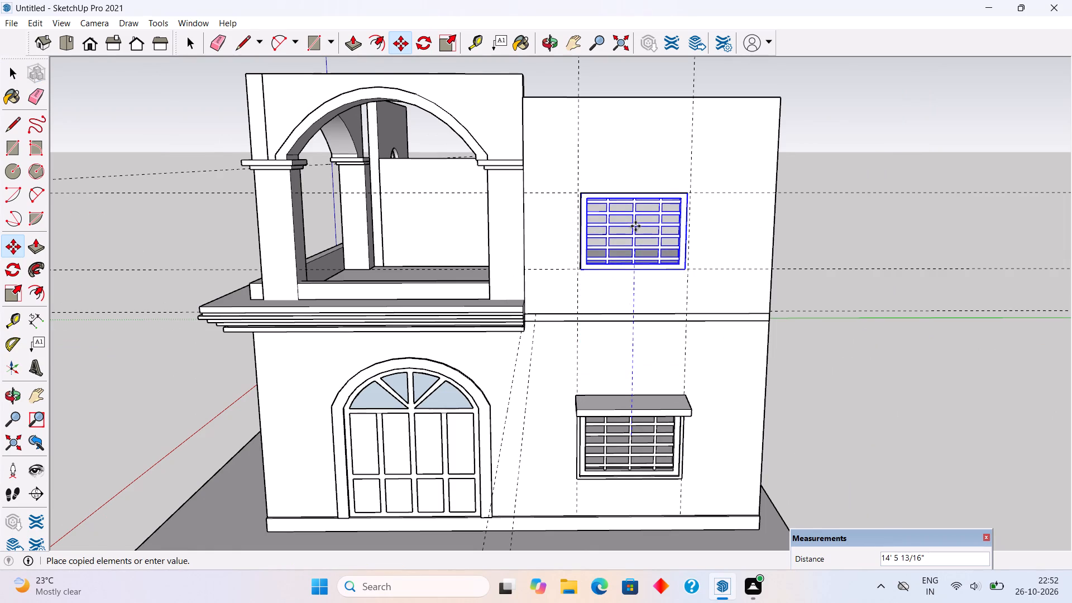
{"action": "scroll", "coordinate": [674, 247], "scroll_direction": "up", "scroll_amount": 10}
{"action": "key", "text": "space"}
Move the copied frame about 3/8" so its lower outer corner snaps onto the matching corner of the upper window opening.
{"action": "middle_click_drag", "start_coordinate": [678, 257], "coordinate": [758, 379]}
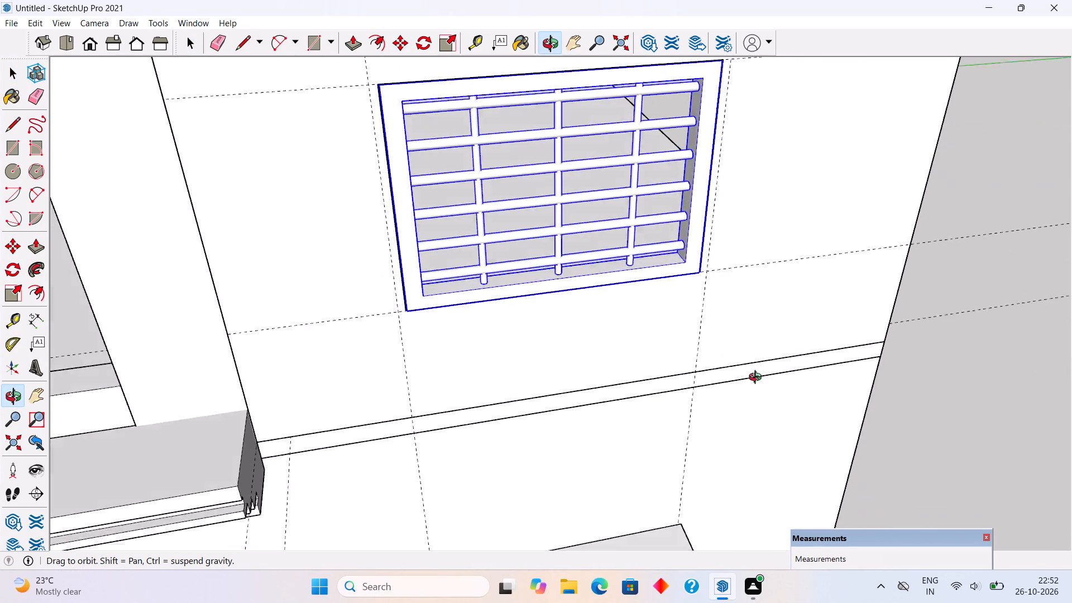
{"action": "middle_click_drag", "start_coordinate": [758, 379], "coordinate": [802, 418]}
{"action": "scroll", "coordinate": [802, 419], "scroll_direction": "up", "scroll_amount": 1}
{"action": "scroll", "coordinate": [670, 251], "scroll_direction": "up", "scroll_amount": 11}
{"action": "middle_click_drag", "start_coordinate": [698, 237], "coordinate": [693, 234]}
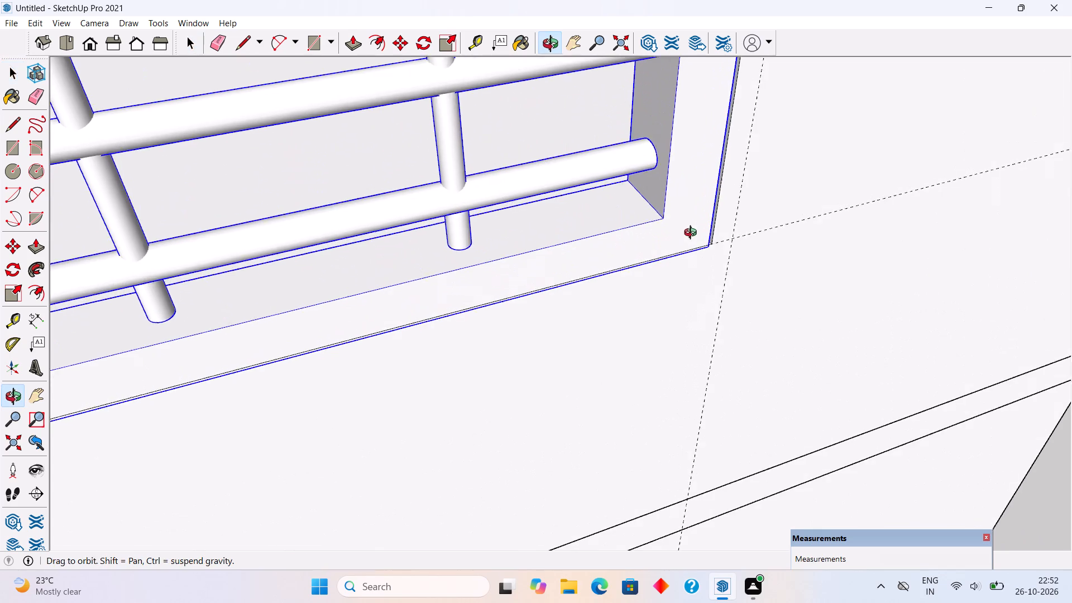
{"action": "middle_click_drag", "start_coordinate": [693, 234], "coordinate": [600, 208]}
{"action": "scroll", "coordinate": [600, 219], "scroll_direction": "up", "scroll_amount": 9}
{"action": "middle_click_drag", "start_coordinate": [612, 226], "coordinate": [533, 229]}
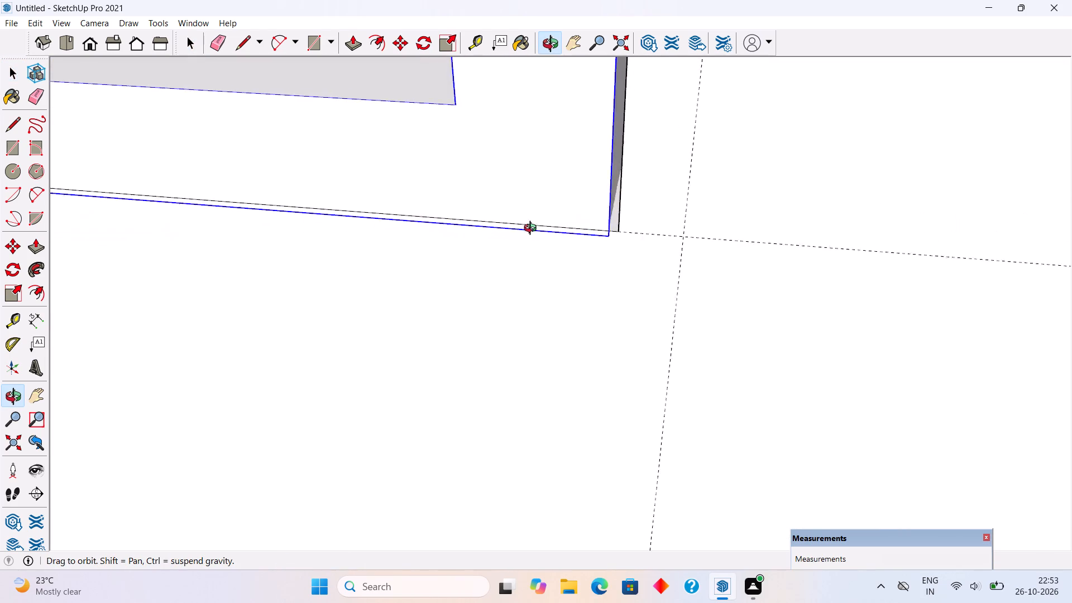
{"action": "middle_click_drag", "start_coordinate": [533, 229], "coordinate": [494, 220]}
{"action": "scroll", "coordinate": [494, 220], "scroll_direction": "up", "scroll_amount": 1}
{"action": "scroll", "coordinate": [633, 243], "scroll_direction": "up", "scroll_amount": 2}
{"action": "key", "text": "m"}
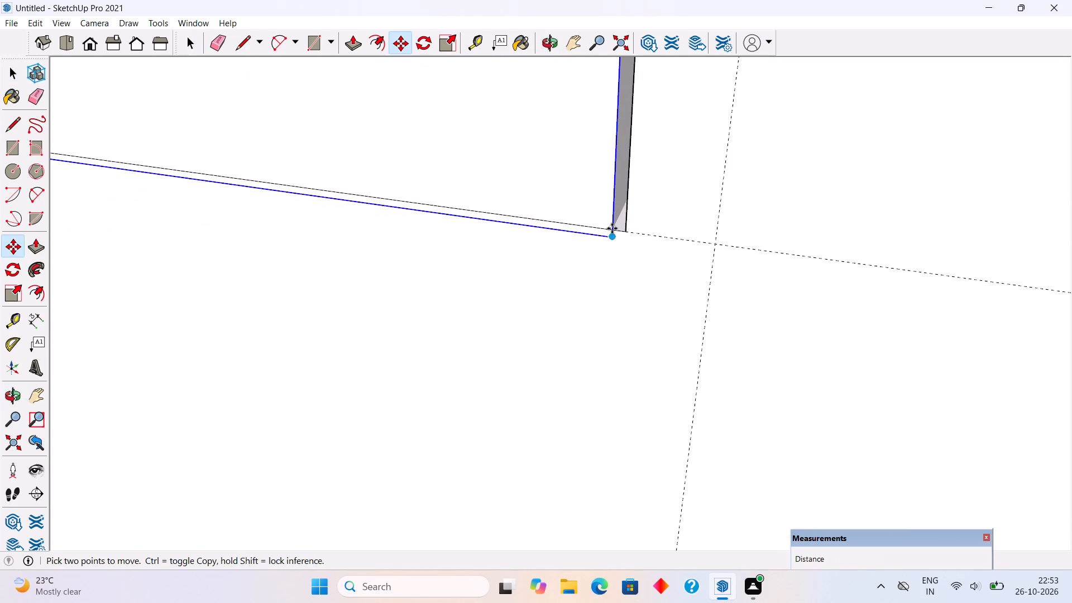
{"action": "left_click", "coordinate": [611, 238]}
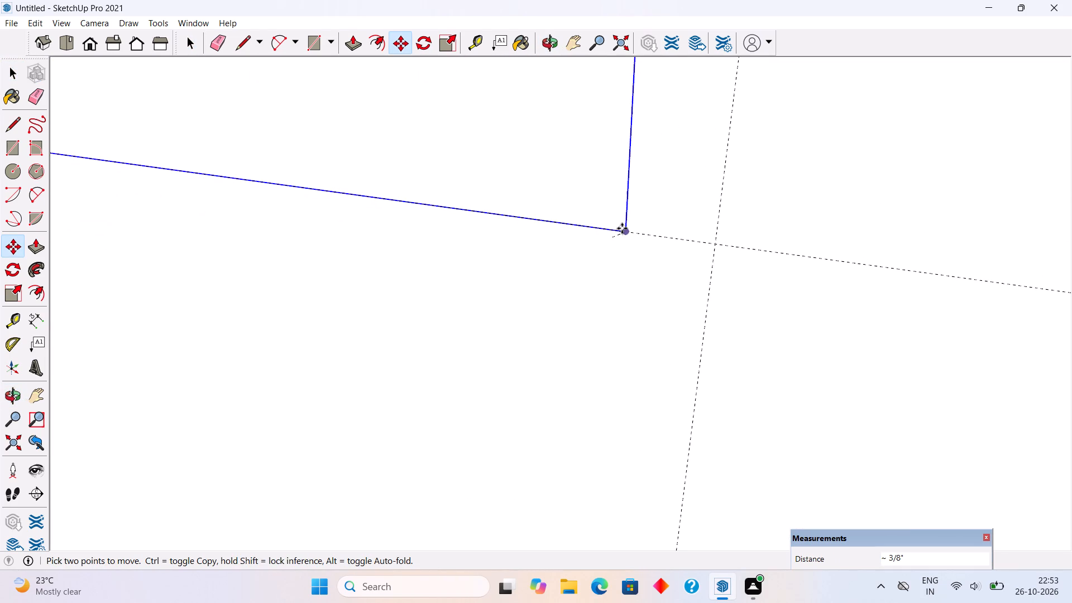
{"action": "left_click", "coordinate": [623, 228]}
{"action": "scroll", "coordinate": [621, 232], "scroll_direction": "down", "scroll_amount": 6}
{"action": "scroll", "coordinate": [638, 294], "scroll_direction": "down", "scroll_amount": 13}
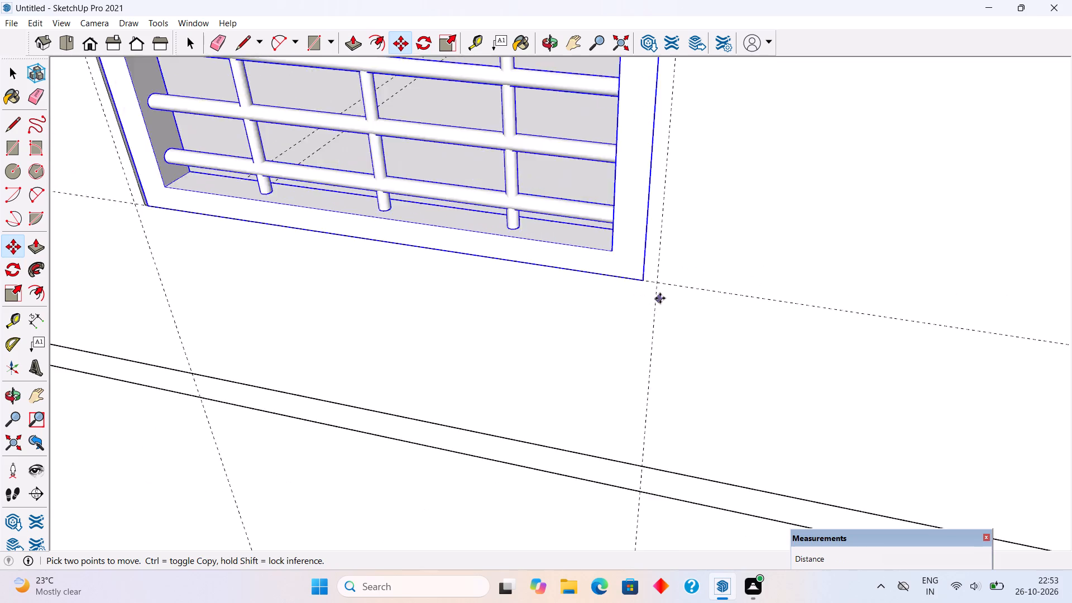
{"action": "scroll", "coordinate": [660, 298], "scroll_direction": "down", "scroll_amount": 9}
{"action": "key", "text": "space"}
Open the upper wall group, Push/Pull the window opening's balcony-side jamb about 5/8" to meet the frame's edge, and close the group.
{"action": "middle_click_drag", "start_coordinate": [682, 347], "coordinate": [773, 343]}
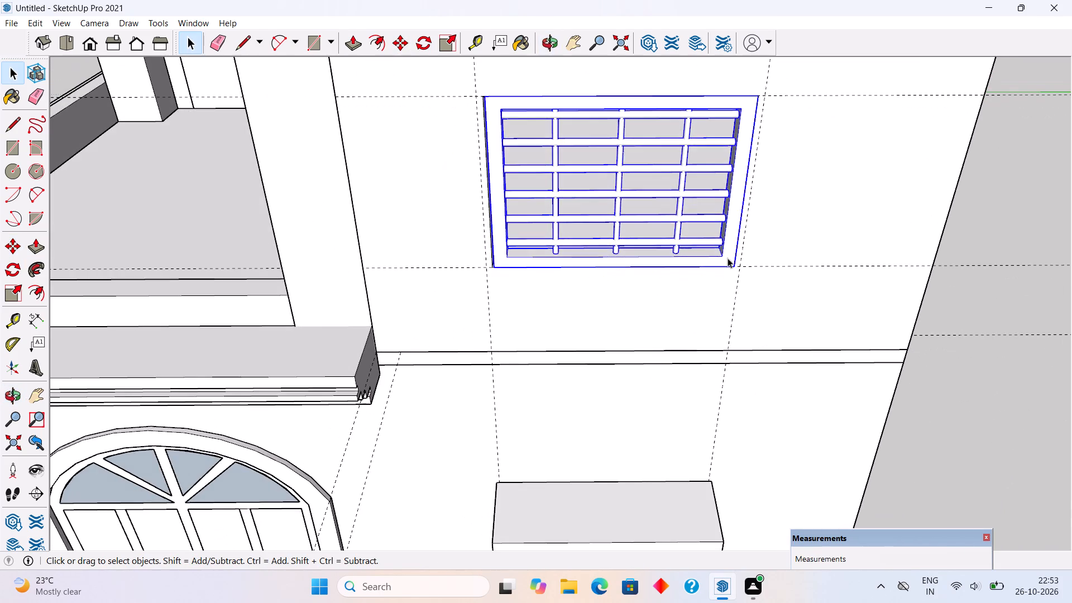
{"action": "scroll", "coordinate": [495, 79], "scroll_direction": "up", "scroll_amount": 15}
{"action": "middle_click_drag", "start_coordinate": [468, 135], "coordinate": [421, 134]}
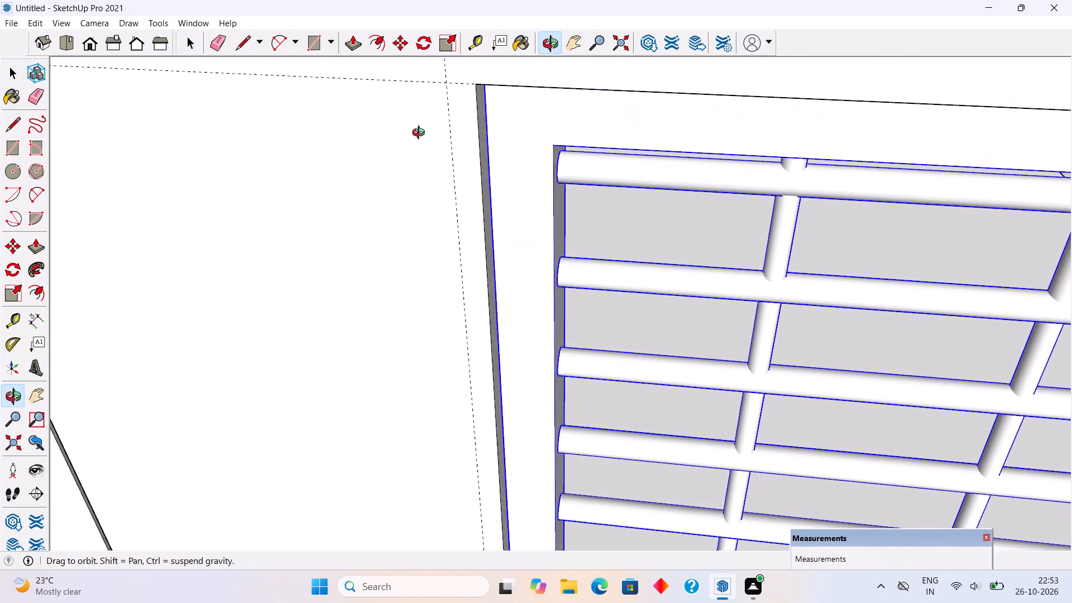
{"action": "middle_click_drag", "start_coordinate": [421, 134], "coordinate": [393, 113]}
{"action": "scroll", "coordinate": [480, 138], "scroll_direction": "up", "scroll_amount": 4}
{"action": "scroll", "coordinate": [495, 149], "scroll_direction": "down", "scroll_amount": 5}
{"action": "middle_click_drag", "start_coordinate": [546, 130], "coordinate": [585, 74]}
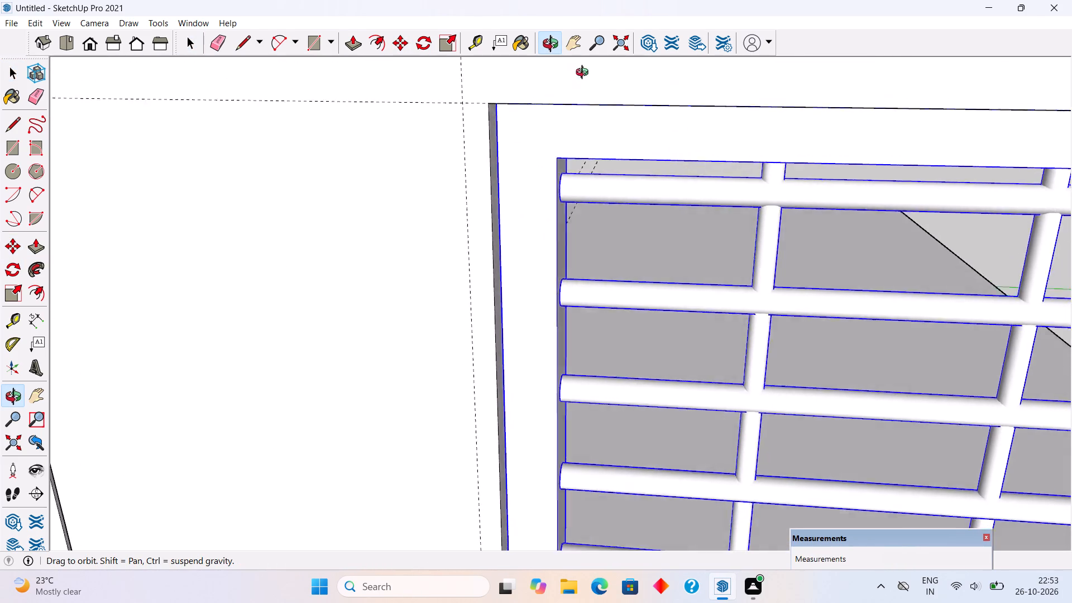
{"action": "middle_click_drag", "start_coordinate": [585, 74], "coordinate": [468, 174]}
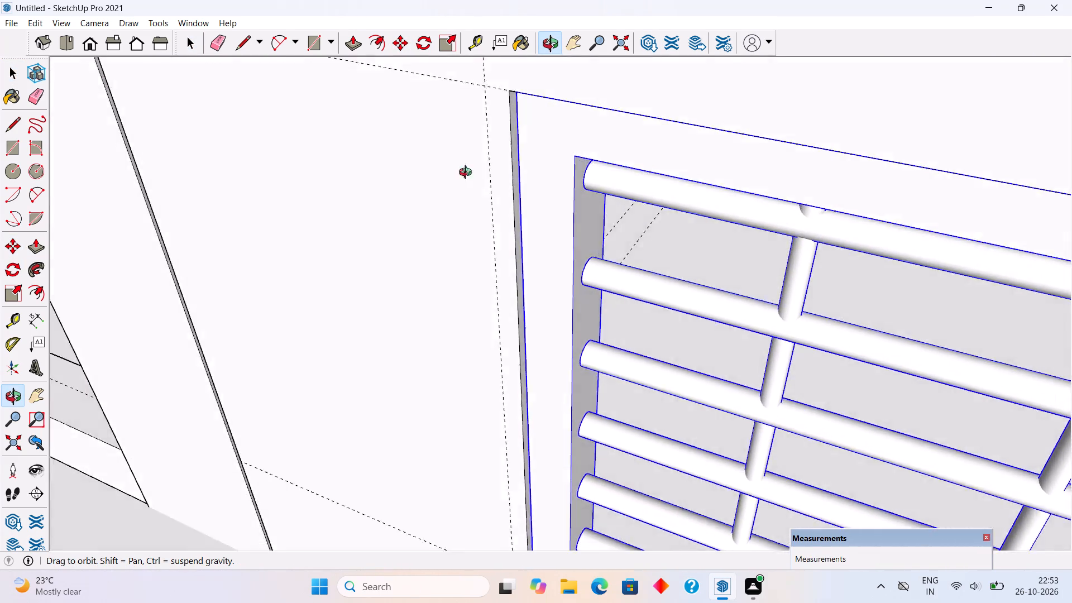
{"action": "middle_click_drag", "start_coordinate": [468, 174], "coordinate": [489, 165]}
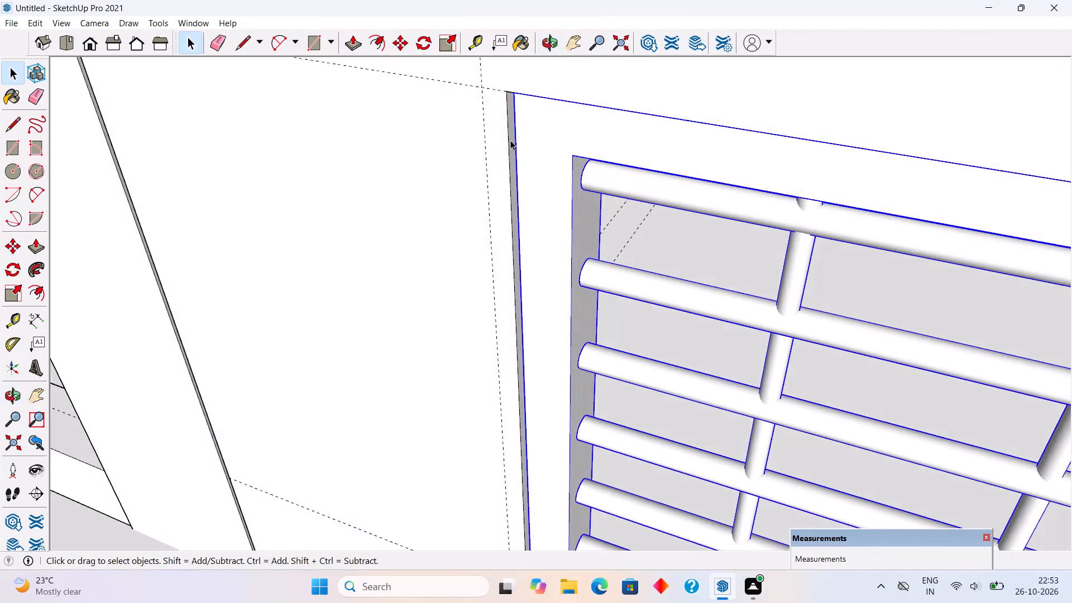
{"action": "scroll", "coordinate": [513, 137], "scroll_direction": "up", "scroll_amount": 5}
{"action": "left_click", "coordinate": [498, 93]}
{"action": "middle_click_drag", "start_coordinate": [505, 107], "coordinate": [355, 132]}
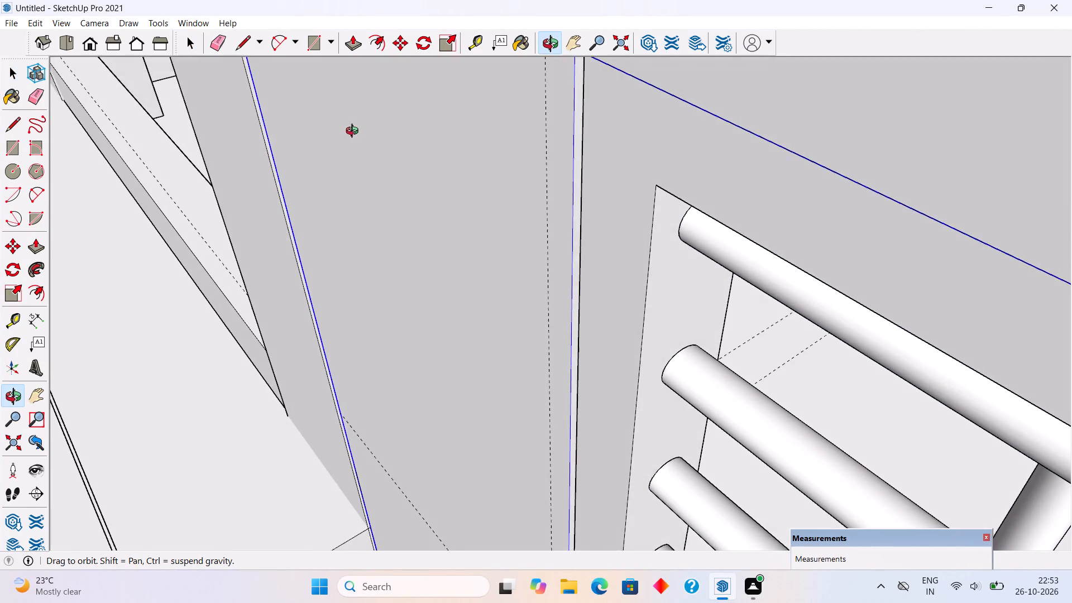
{"action": "middle_click_drag", "start_coordinate": [355, 132], "coordinate": [353, 131]}
{"action": "scroll", "coordinate": [546, 107], "scroll_direction": "up", "scroll_amount": 4}
{"action": "triple_click", "coordinate": [595, 110]}
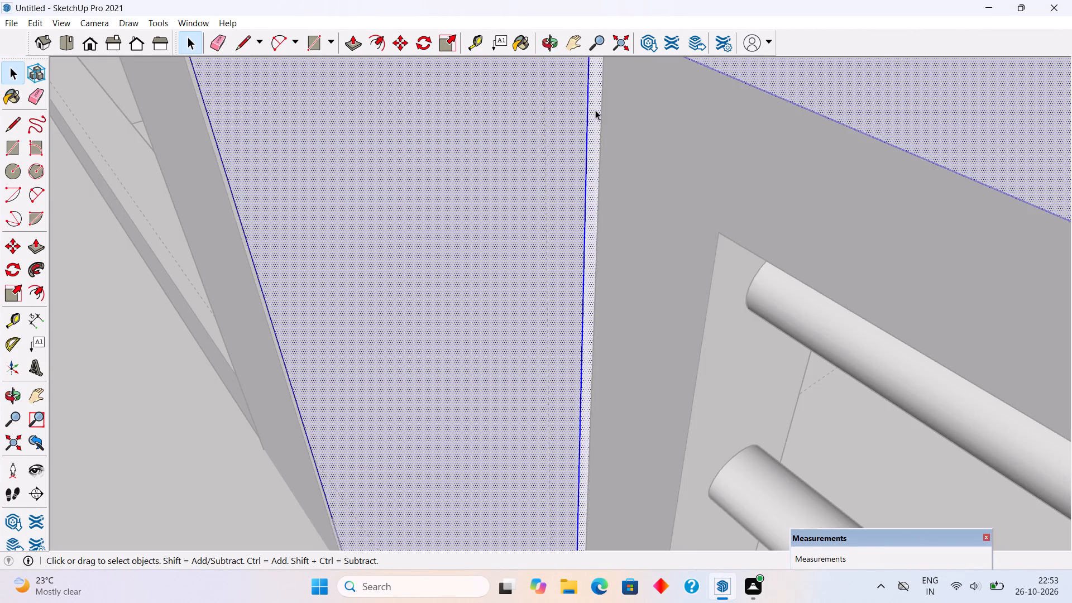
{"action": "scroll", "coordinate": [595, 110], "scroll_direction": "up", "scroll_amount": 5}
{"action": "key", "text": "p"}
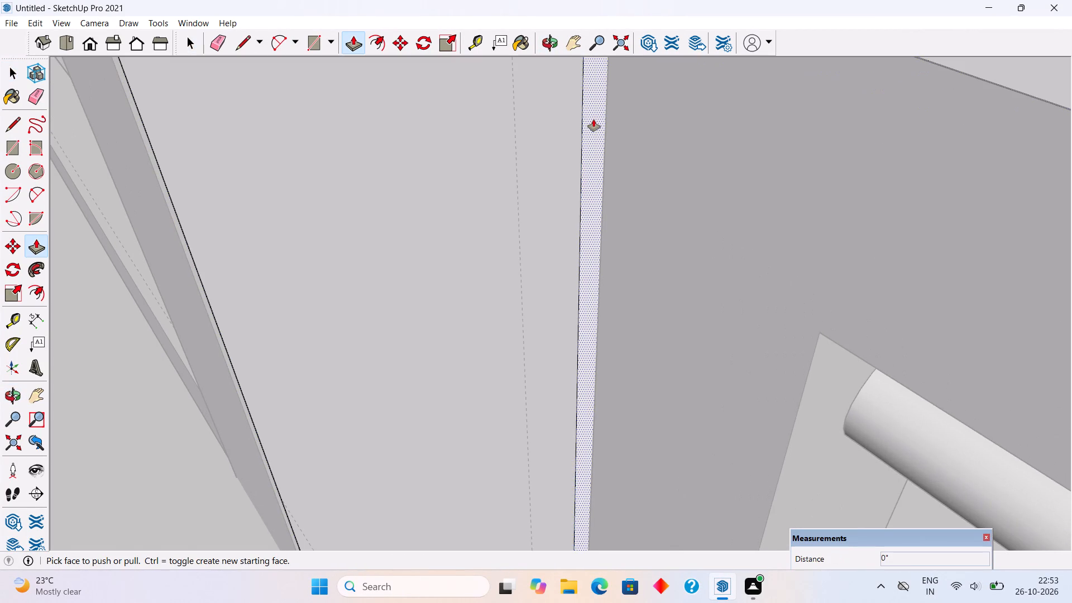
{"action": "left_click", "coordinate": [594, 119]}
{"action": "left_click", "coordinate": [605, 138]}
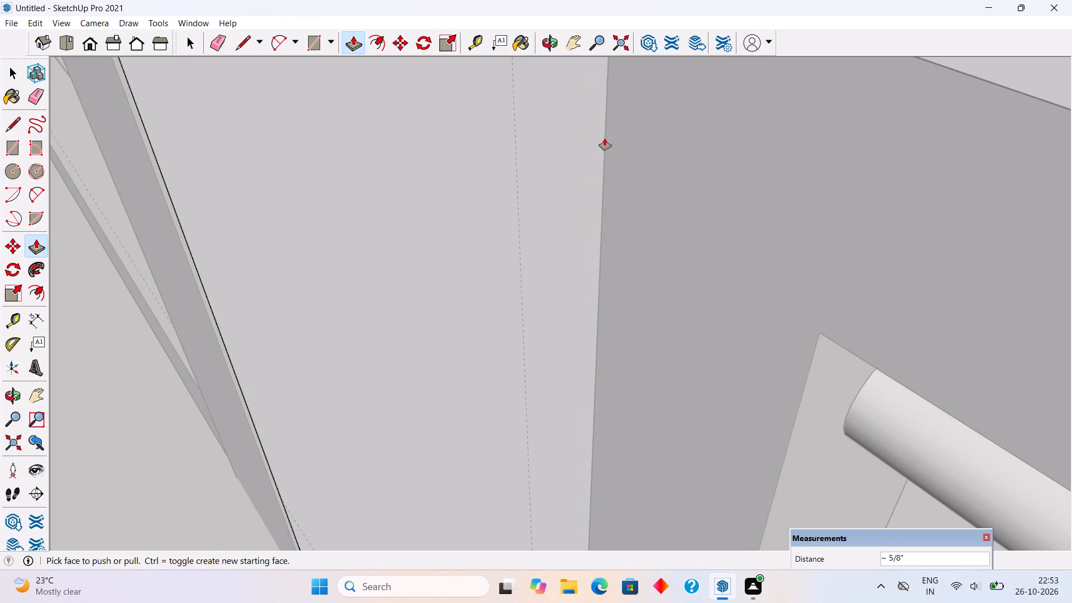
{"action": "scroll", "coordinate": [605, 138], "scroll_direction": "down", "scroll_amount": 12}
{"action": "key", "text": "space"}
{"action": "scroll", "coordinate": [615, 157], "scroll_direction": "down", "scroll_amount": 7}
{"action": "scroll", "coordinate": [512, 175], "scroll_direction": "down", "scroll_amount": 6}
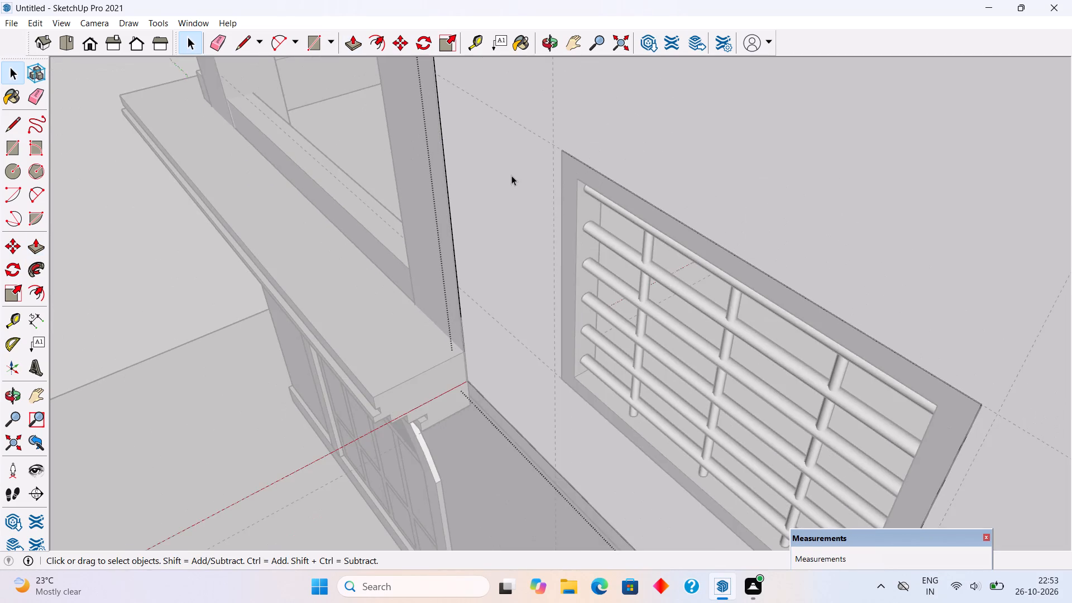
{"action": "scroll", "coordinate": [511, 175], "scroll_direction": "down", "scroll_amount": 11}
{"action": "middle_click_drag", "start_coordinate": [518, 202], "coordinate": [730, 189]}
{"action": "scroll", "coordinate": [808, 154], "scroll_direction": "up", "scroll_amount": 3}
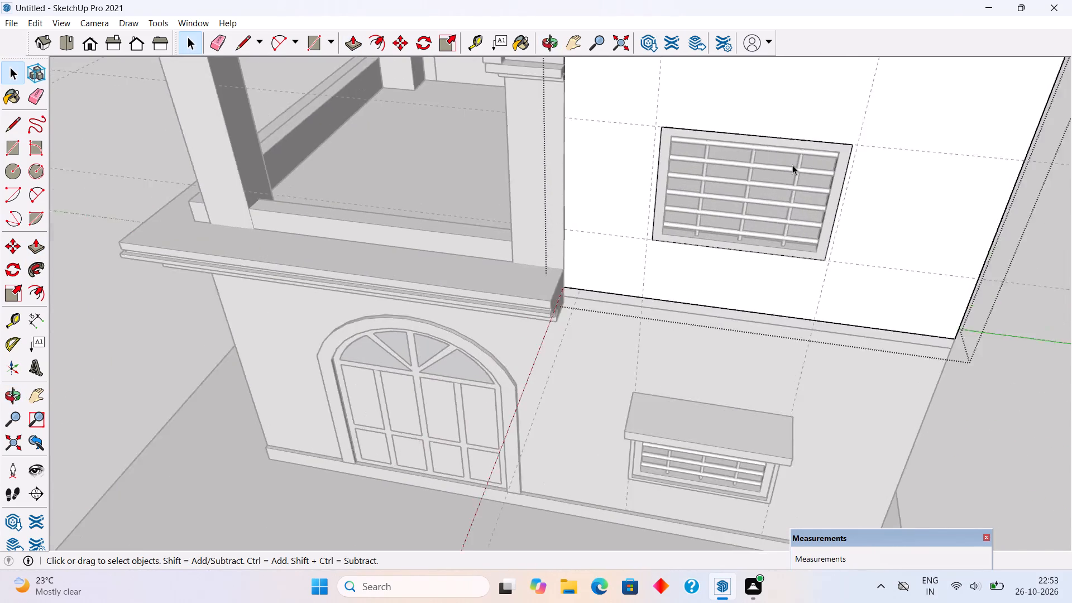
{"action": "scroll", "coordinate": [792, 165], "scroll_direction": "up", "scroll_amount": 3}
{"action": "scroll", "coordinate": [861, 131], "scroll_direction": "up", "scroll_amount": 3}
{"action": "scroll", "coordinate": [870, 132], "scroll_direction": "down", "scroll_amount": 6}
{"action": "scroll", "coordinate": [699, 236], "scroll_direction": "down", "scroll_amount": 4}
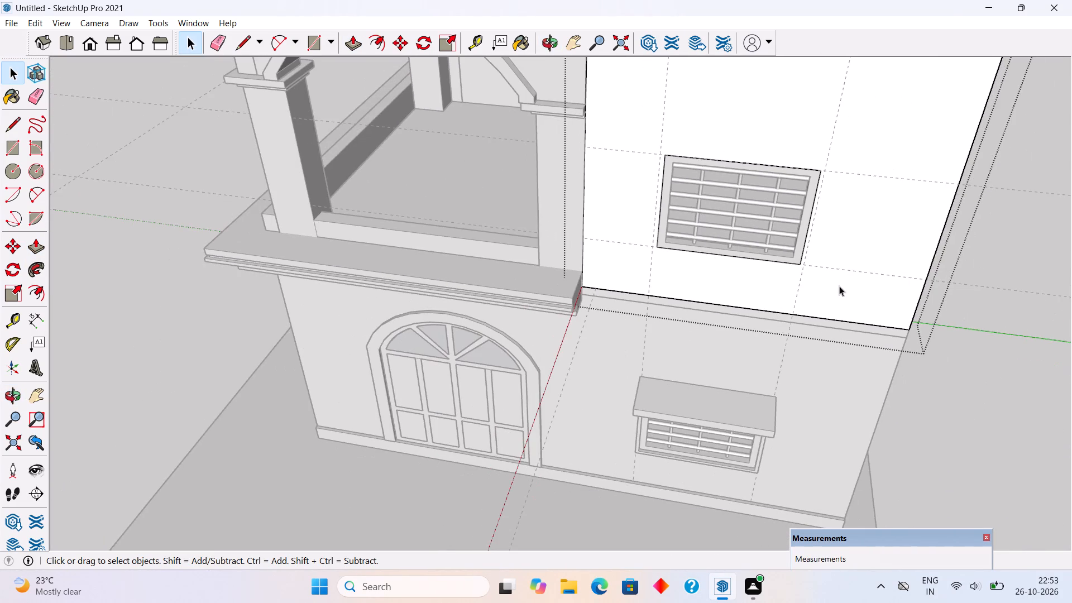
{"action": "left_click", "coordinate": [1008, 365]}
Examine how the copied frame and grille sit in the upper window opening, and check the whole front facade.
{"action": "middle_click_drag", "start_coordinate": [700, 270], "coordinate": [795, 169]}
{"action": "scroll", "coordinate": [829, 126], "scroll_direction": "down", "scroll_amount": 5}
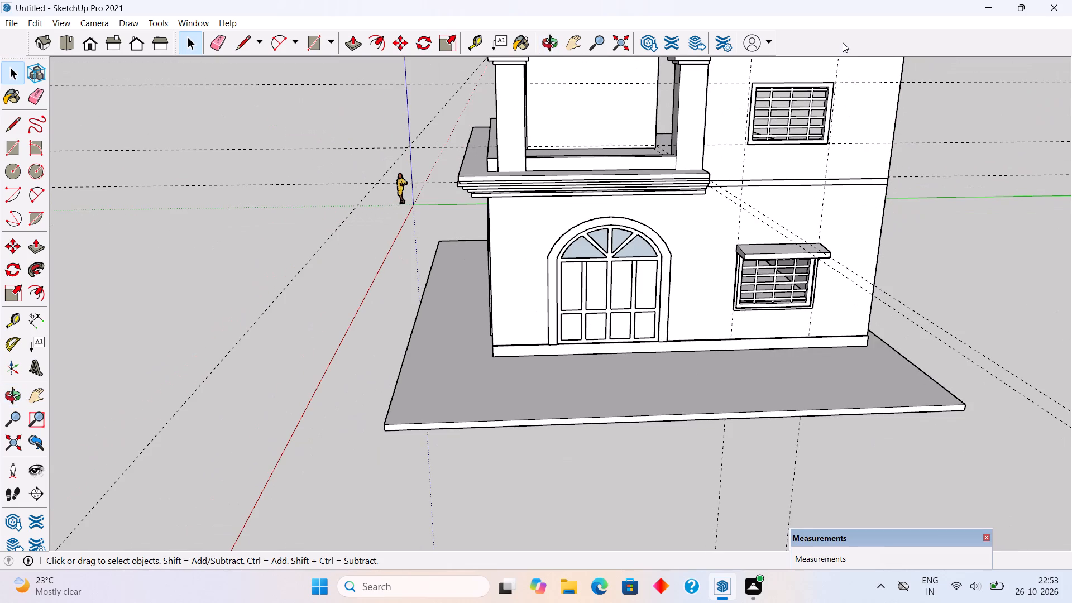
{"action": "scroll", "coordinate": [843, 42], "scroll_direction": "up", "scroll_amount": 4}
{"action": "scroll", "coordinate": [835, 93], "scroll_direction": "up", "scroll_amount": 17}
{"action": "middle_click_drag", "start_coordinate": [829, 141], "coordinate": [476, 84]}
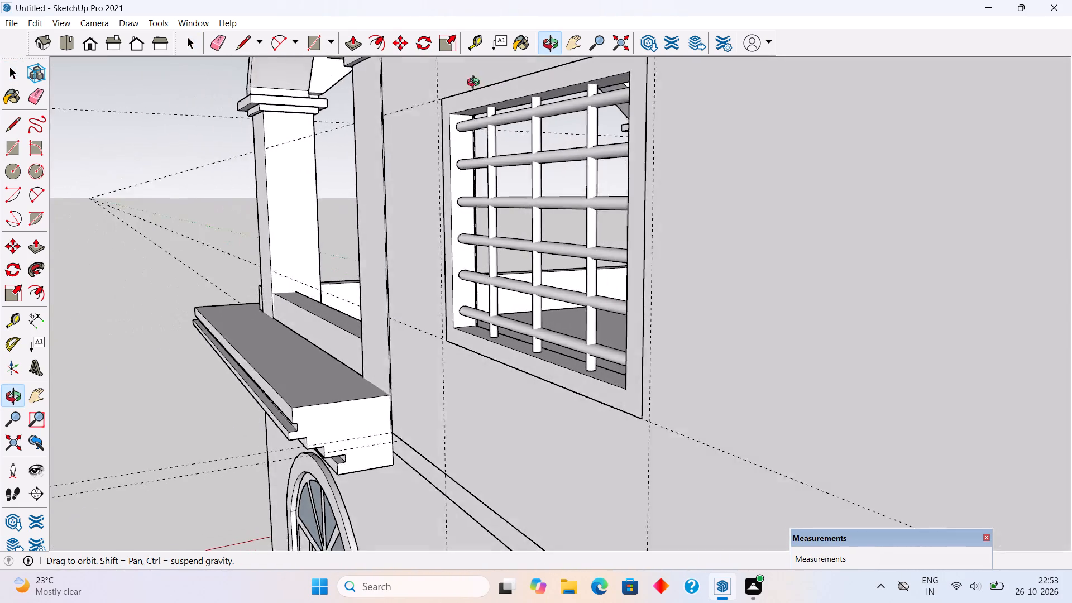
{"action": "middle_click_drag", "start_coordinate": [476, 84], "coordinate": [404, 107]}
{"action": "scroll", "coordinate": [573, 337], "scroll_direction": "up", "scroll_amount": 7}
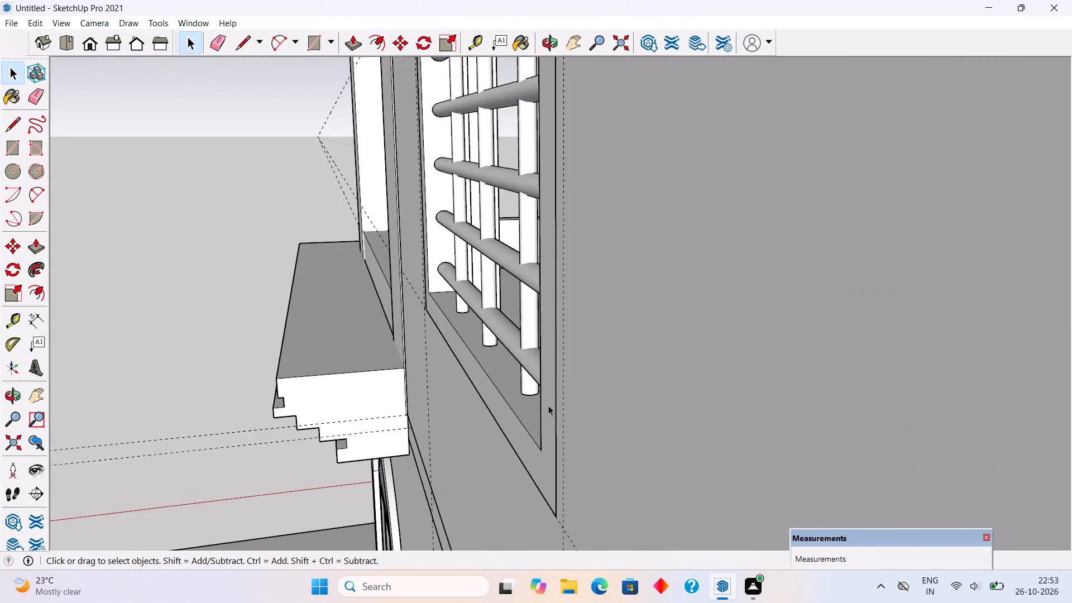
{"action": "scroll", "coordinate": [548, 405], "scroll_direction": "up", "scroll_amount": 6}
{"action": "scroll", "coordinate": [577, 392], "scroll_direction": "down", "scroll_amount": 4}
{"action": "scroll", "coordinate": [501, 343], "scroll_direction": "down", "scroll_amount": 6}
{"action": "scroll", "coordinate": [496, 109], "scroll_direction": "down", "scroll_amount": 6}
{"action": "scroll", "coordinate": [493, 171], "scroll_direction": "down", "scroll_amount": 2}
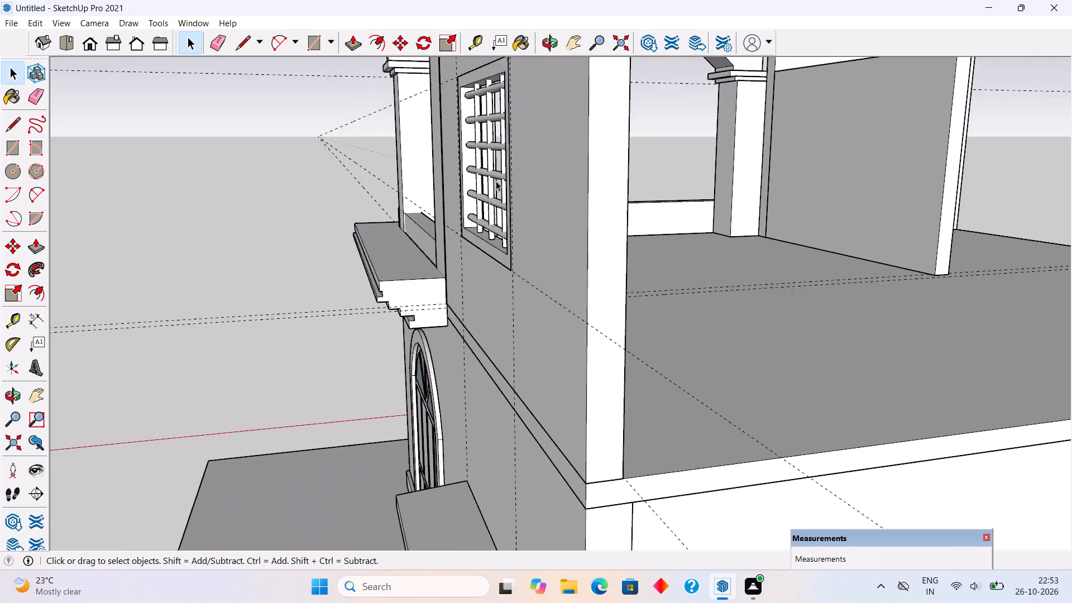
{"action": "scroll", "coordinate": [496, 181], "scroll_direction": "down", "scroll_amount": 11}
{"action": "middle_click_drag", "start_coordinate": [492, 210], "coordinate": [630, 199]}
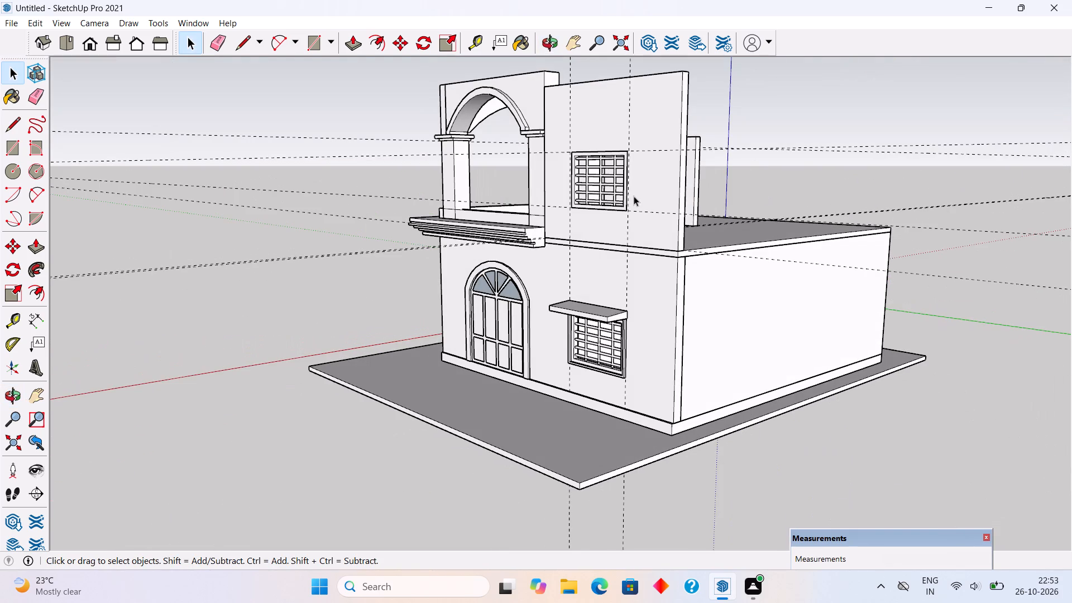
{"action": "scroll", "coordinate": [633, 195], "scroll_direction": "down", "scroll_amount": 6}
{"action": "middle_click_drag", "start_coordinate": [615, 193], "coordinate": [802, 199]}
{"action": "scroll", "coordinate": [694, 214], "scroll_direction": "up", "scroll_amount": 5}
{"action": "middle_click_drag", "start_coordinate": [693, 266], "coordinate": [763, 240]}
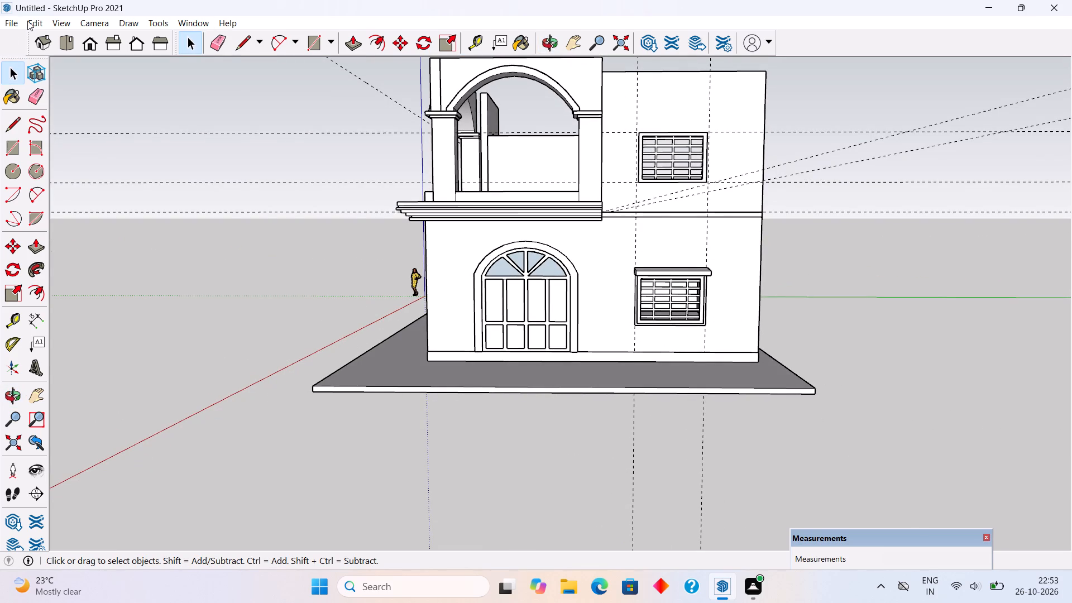
Unhide all hidden geometry in the model.
{"action": "left_click", "coordinate": [29, 21]}
{"action": "left_click", "coordinate": [133, 225]}
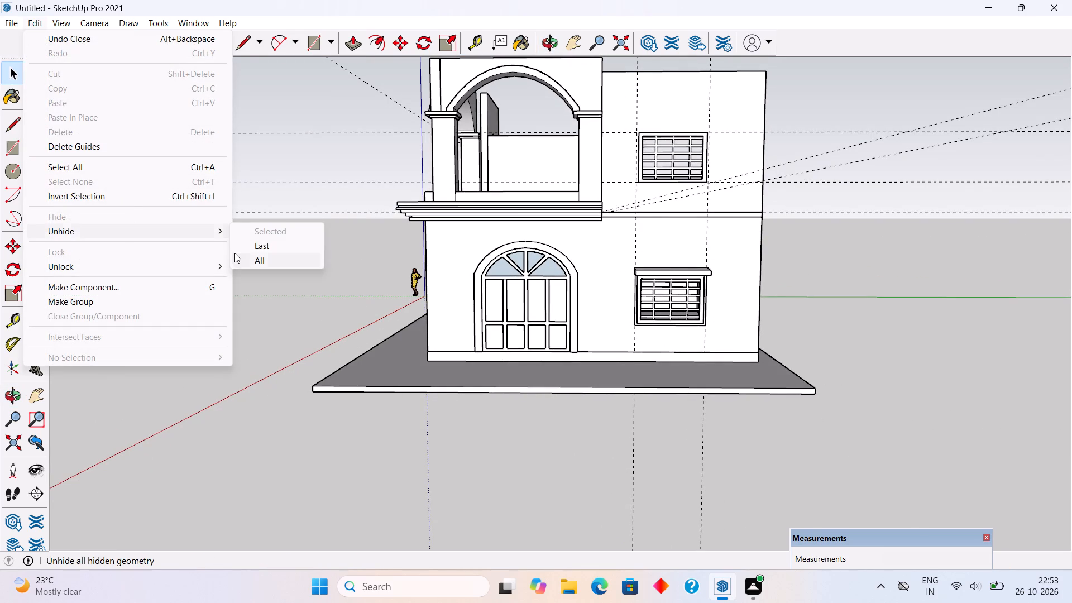
{"action": "left_click", "coordinate": [239, 253]}
Draw a rectangle about 5' by 6' 11" over the upper window, snapping to opposite outer corners of the frame.
{"action": "scroll", "coordinate": [704, 112], "scroll_direction": "up", "scroll_amount": 4}
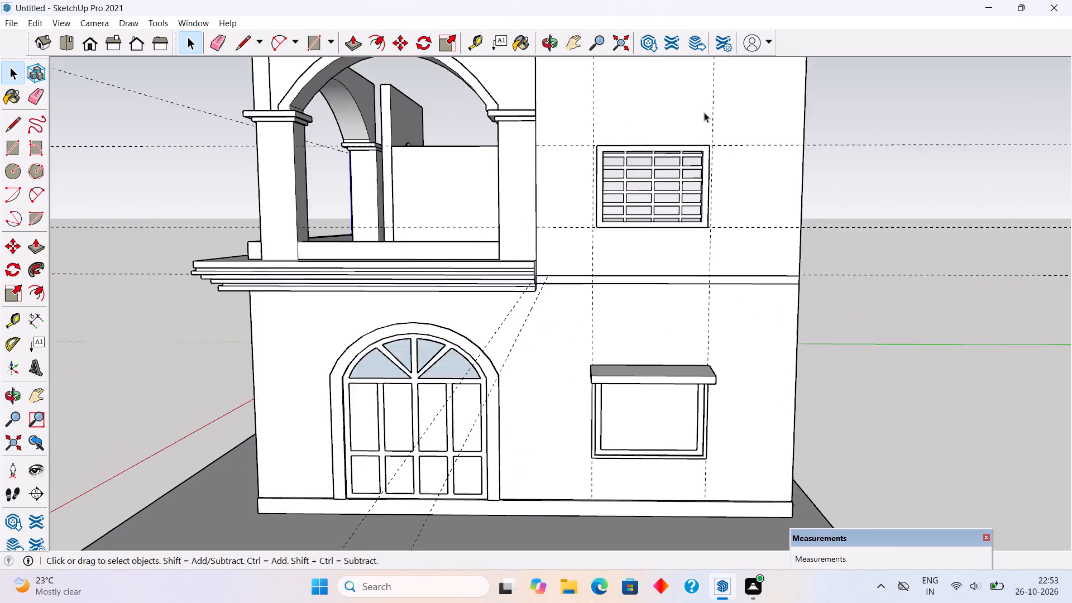
{"action": "scroll", "coordinate": [704, 112], "scroll_direction": "up", "scroll_amount": 8}
{"action": "middle_click_drag", "start_coordinate": [765, 274], "coordinate": [793, 312]}
{"action": "scroll", "coordinate": [734, 314], "scroll_direction": "up", "scroll_amount": 3}
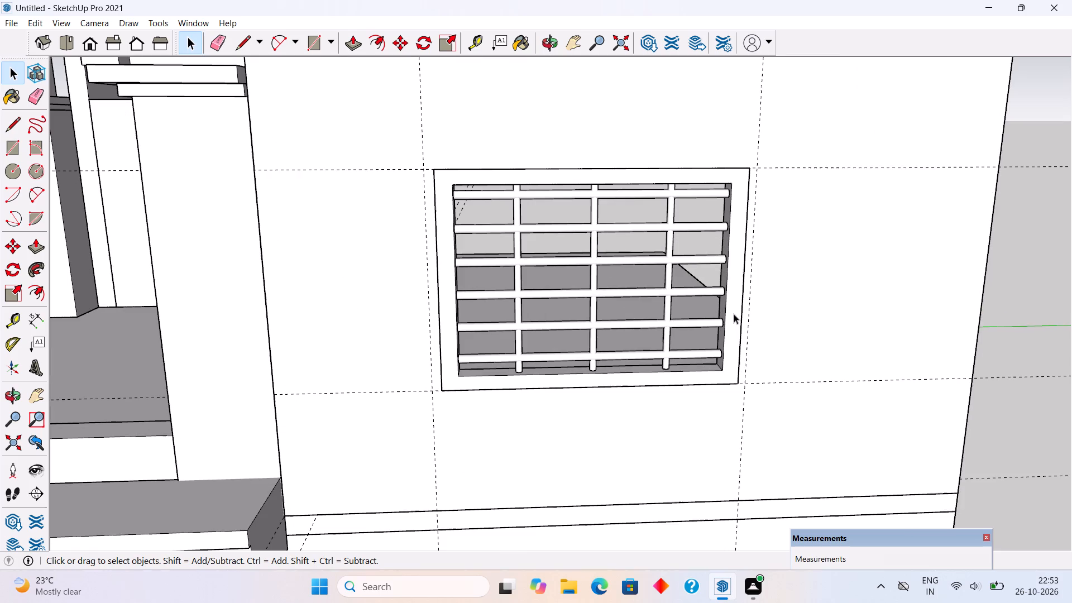
{"action": "key", "text": "r"}
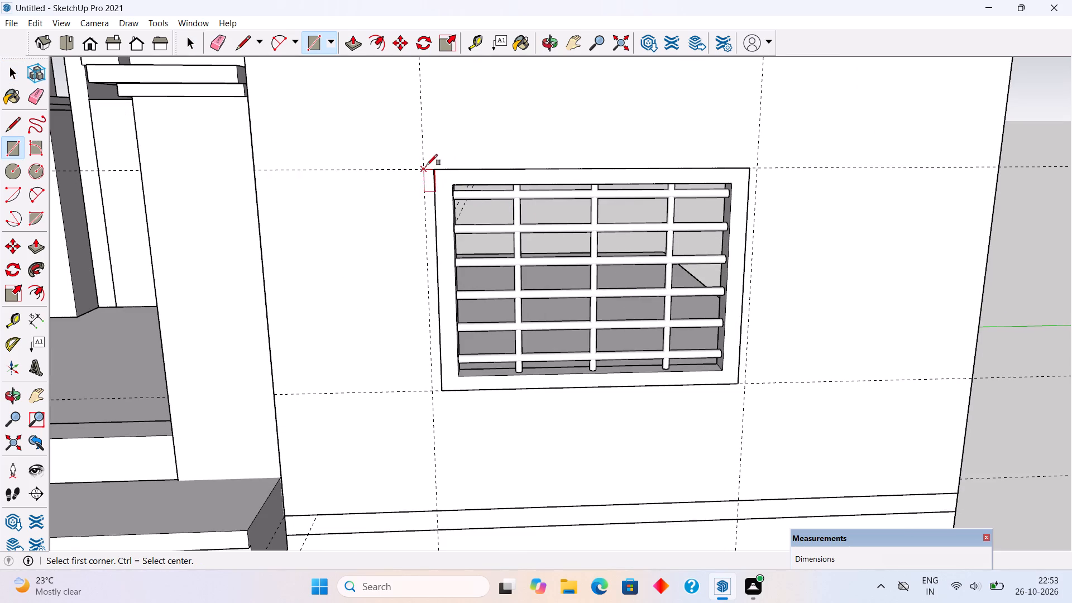
{"action": "left_click", "coordinate": [433, 170]}
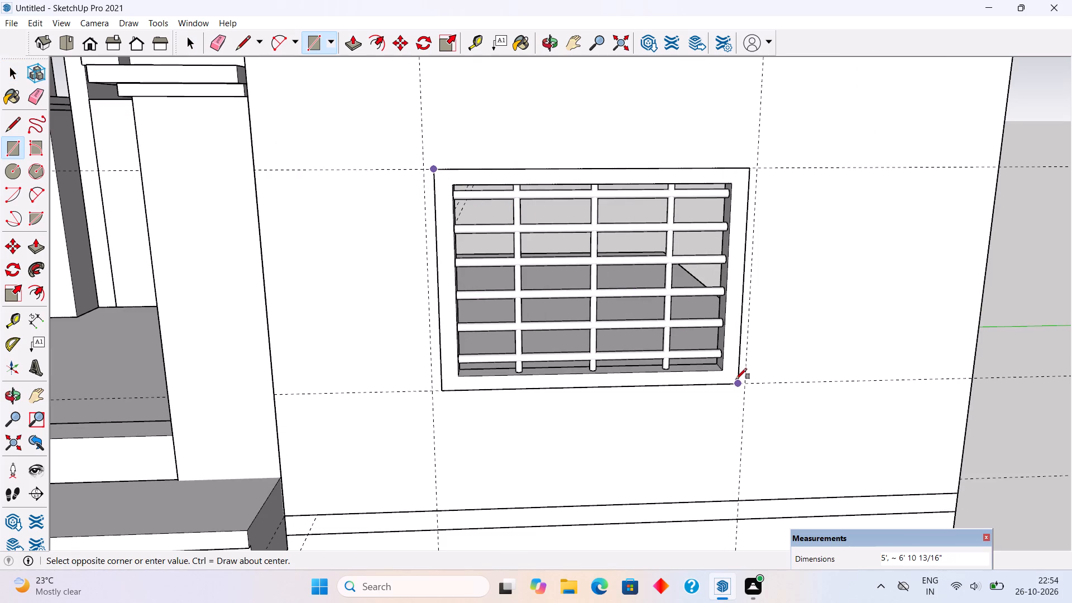
{"action": "left_click", "coordinate": [736, 379]}
Offset the rectangle outward 2" and delete the inner face so only a border around the upper window frame remains.
{"action": "key", "text": "f"}
{"action": "left_click", "coordinate": [720, 382]}
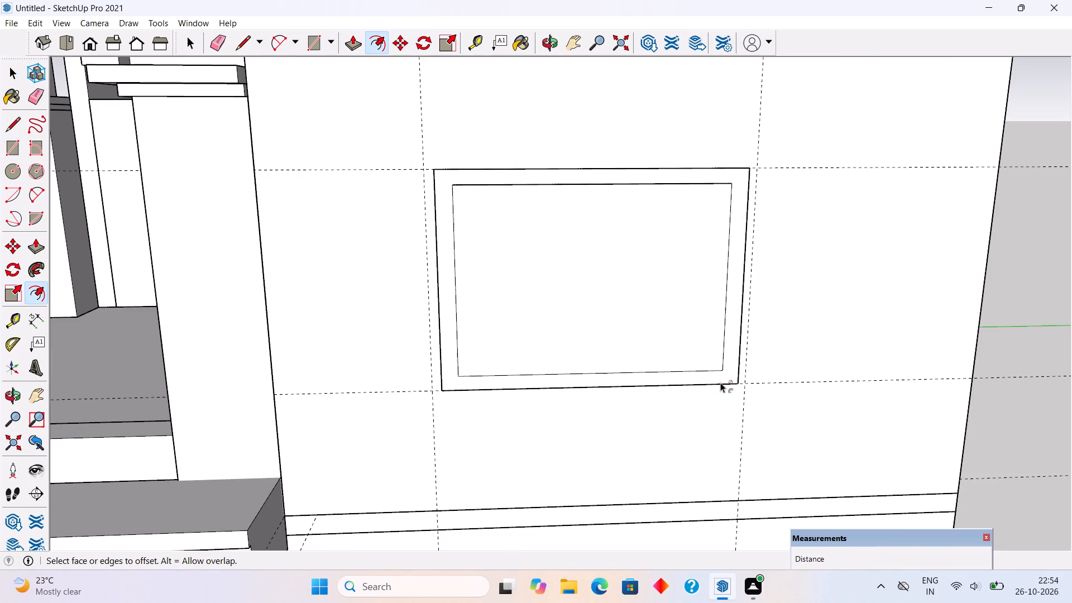
{"action": "left_click", "coordinate": [718, 377]}
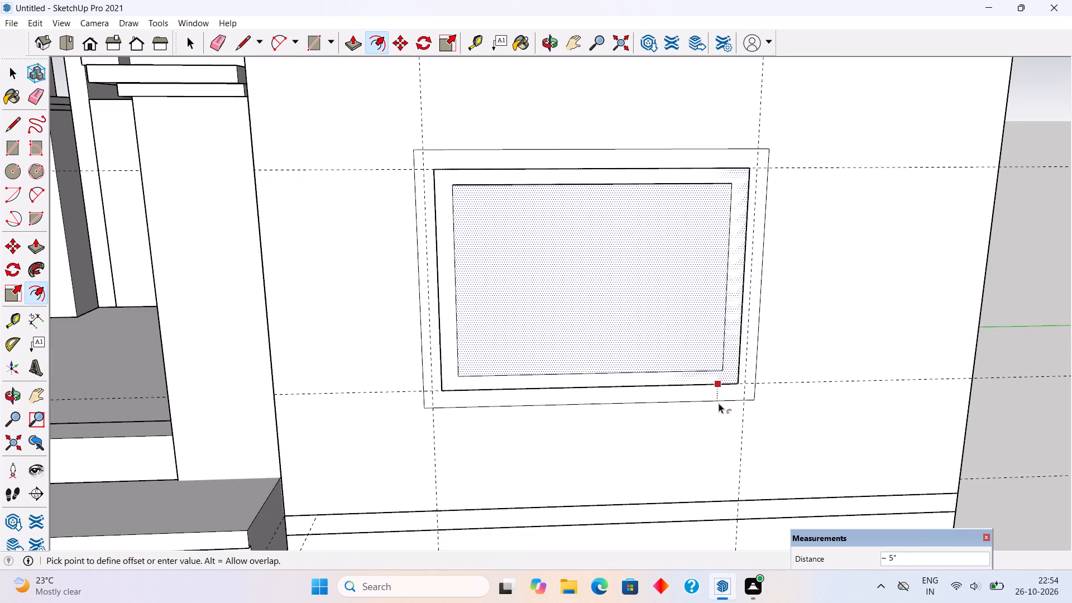
{"action": "key", "text": "2"}
{"action": "key", "text": "shift+quotedbl"}
{"action": "key", "text": "Return"}
{"action": "key", "text": "space"}
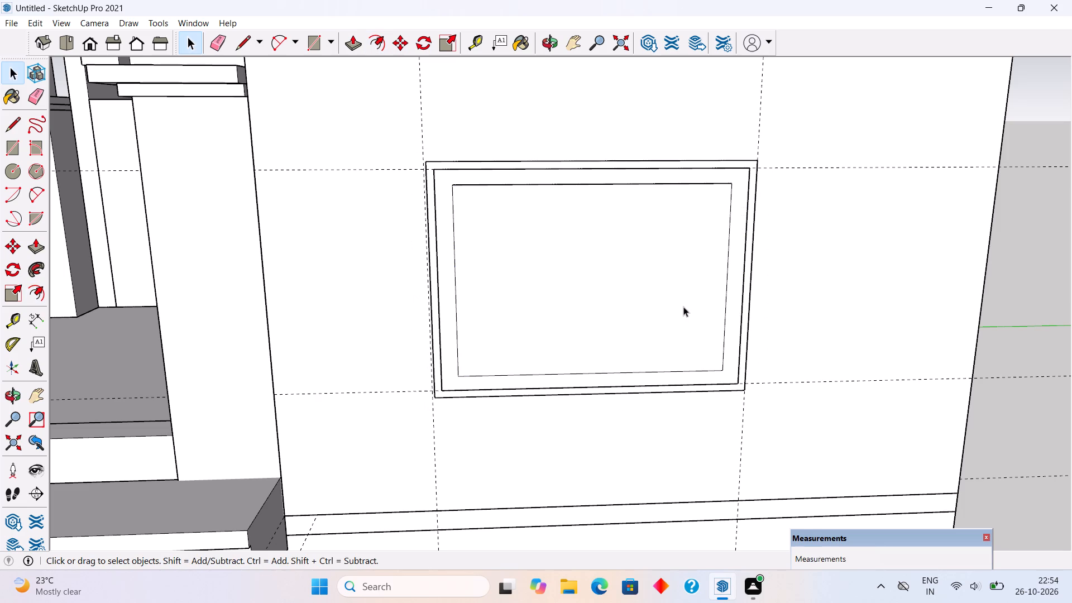
{"action": "left_click", "coordinate": [682, 305]}
{"action": "key", "text": "Delete"}
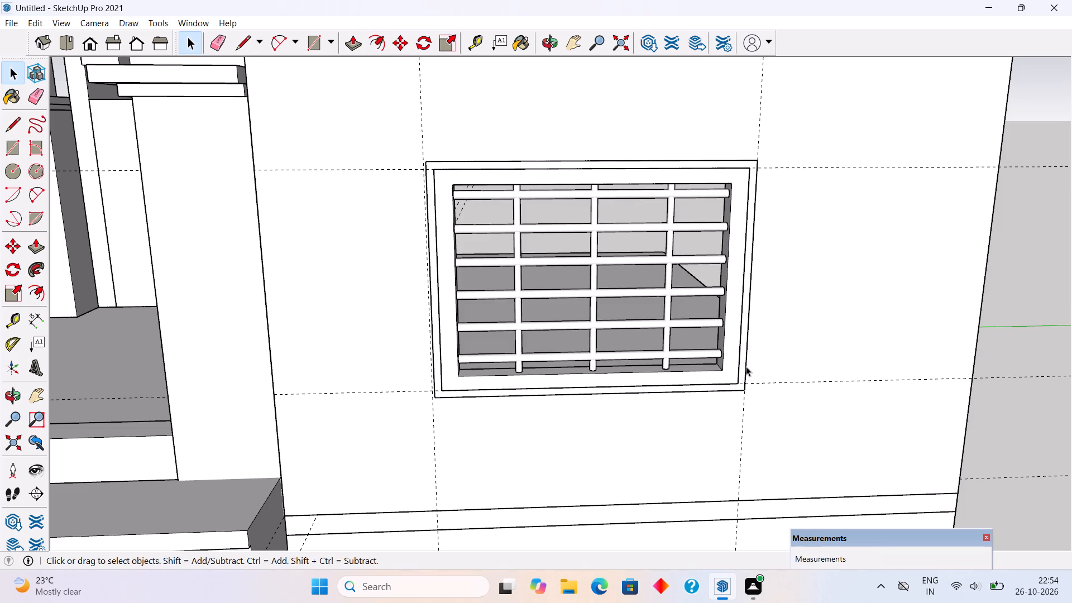
Push/Pull the border around the upper window out 2" from the wall.
{"action": "scroll", "coordinate": [746, 366], "scroll_direction": "up", "scroll_amount": 4}
{"action": "key", "text": "p"}
{"action": "left_click", "coordinate": [746, 367]}
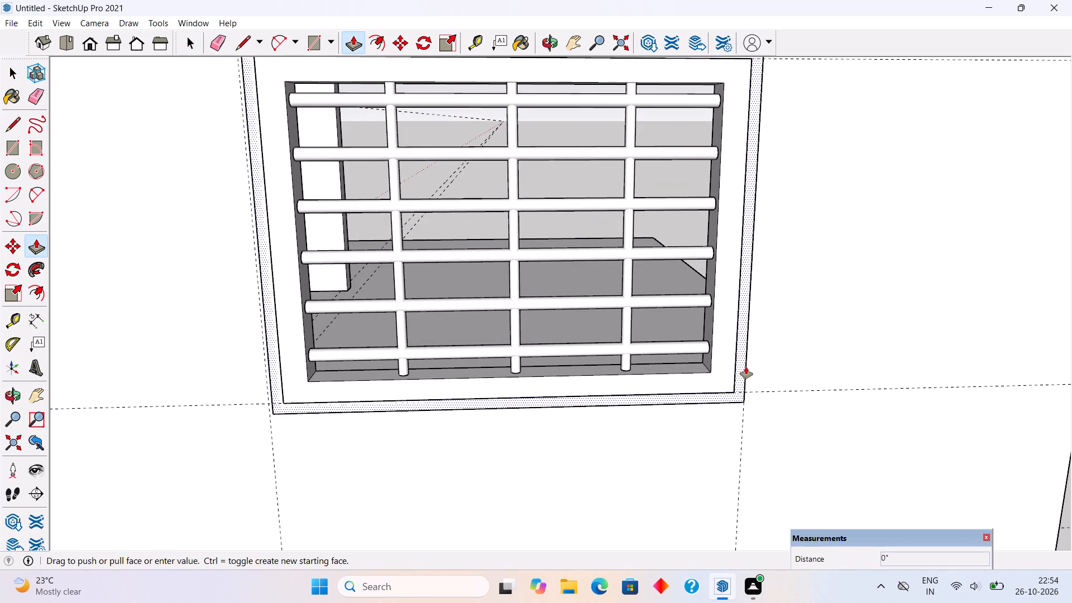
{"action": "type", "text": "2\""}
{"action": "key", "text": "Return"}
{"action": "key", "text": "space"}
Select the whole raised border around the upper window and make it a group.
{"action": "triple_click", "coordinate": [742, 368]}
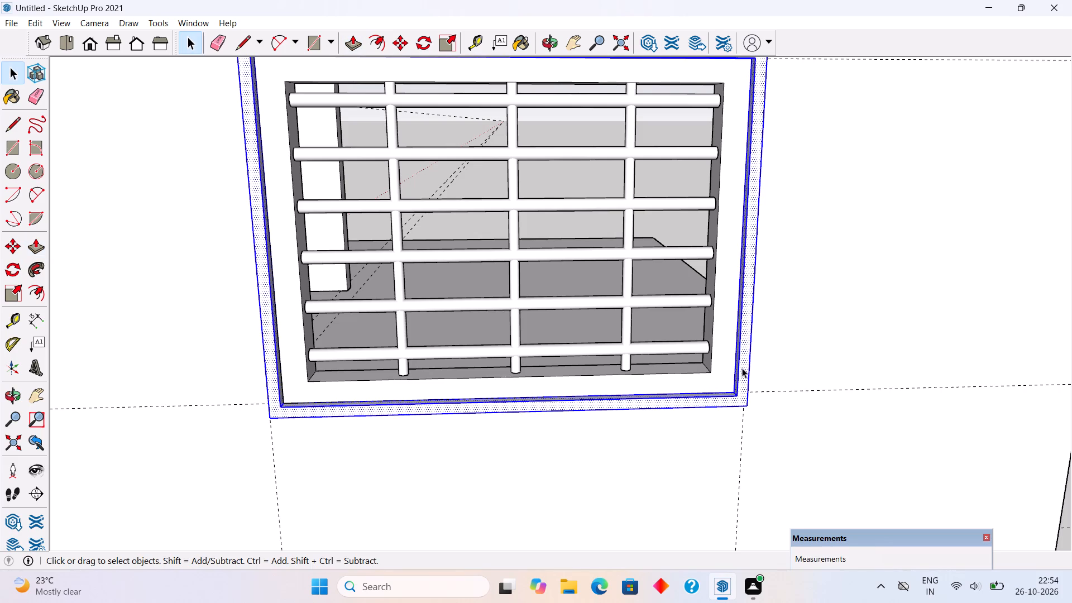
{"action": "right_click", "coordinate": [742, 368]}
{"action": "left_click", "coordinate": [793, 272]}
{"action": "scroll", "coordinate": [793, 271], "scroll_direction": "down", "scroll_amount": 3}
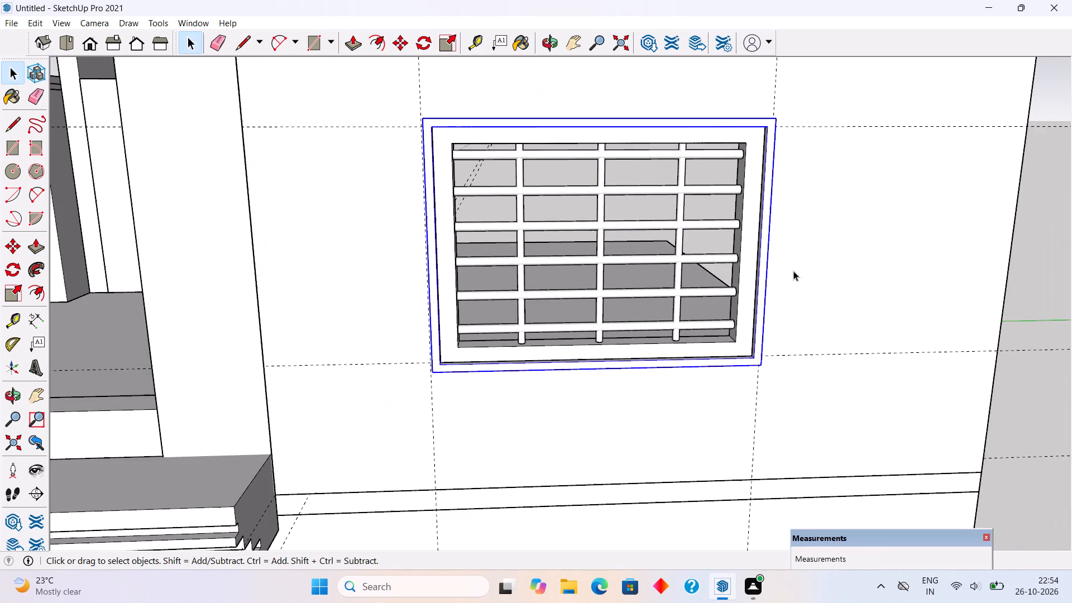
{"action": "scroll", "coordinate": [793, 271], "scroll_direction": "down", "scroll_amount": 5}
{"action": "left_click", "coordinate": [976, 242]}
Draw a rectangle between opposite inner corners of the upper window frame and make it a separate group.
{"action": "scroll", "coordinate": [601, 226], "scroll_direction": "up", "scroll_amount": 5}
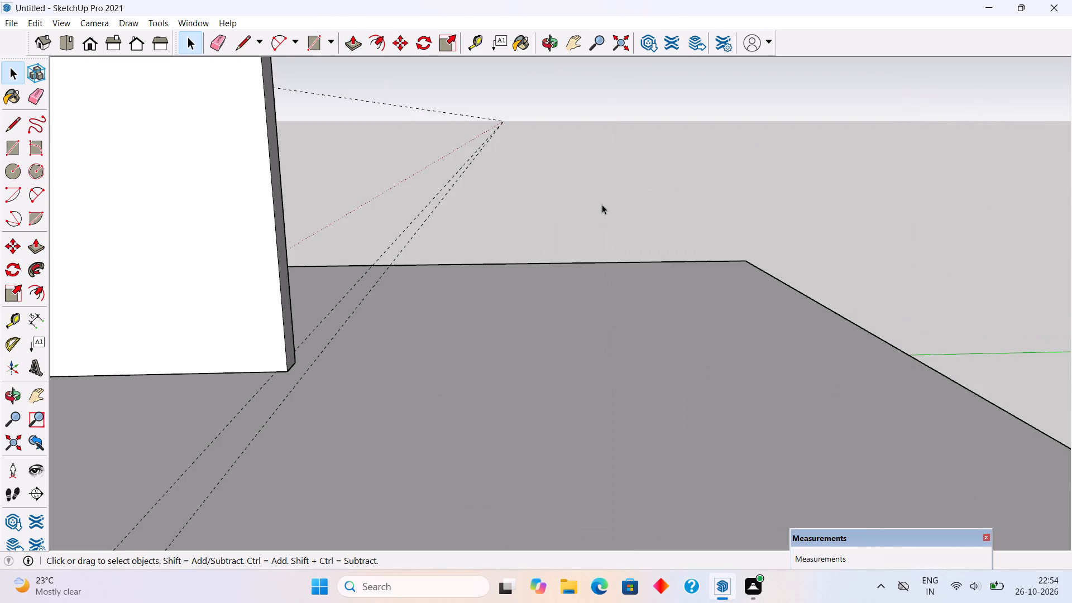
{"action": "scroll", "coordinate": [591, 201], "scroll_direction": "down", "scroll_amount": 5}
{"action": "middle_click_drag", "start_coordinate": [561, 162], "coordinate": [549, 137]}
{"action": "key", "text": "r"}
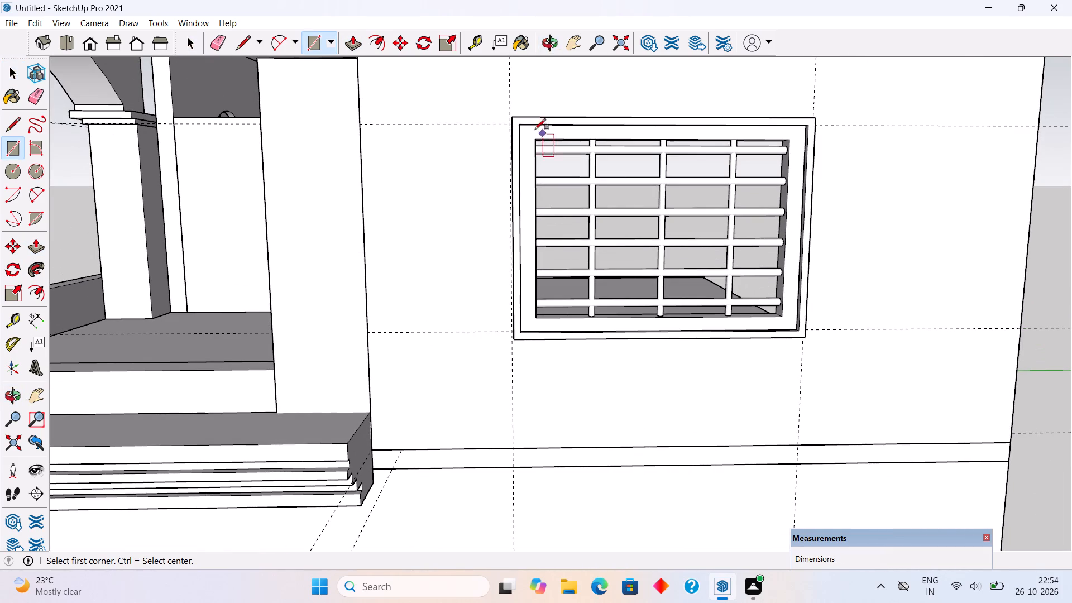
{"action": "left_click", "coordinate": [534, 140]}
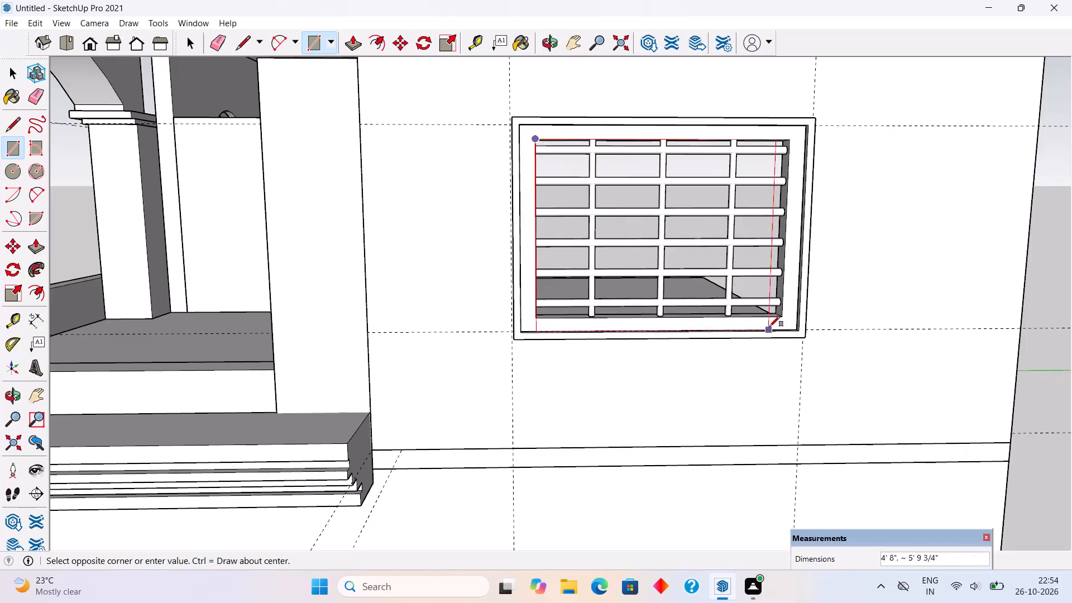
{"action": "left_click", "coordinate": [785, 318]}
{"action": "key", "text": "space"}
{"action": "triple_click", "coordinate": [750, 278]}
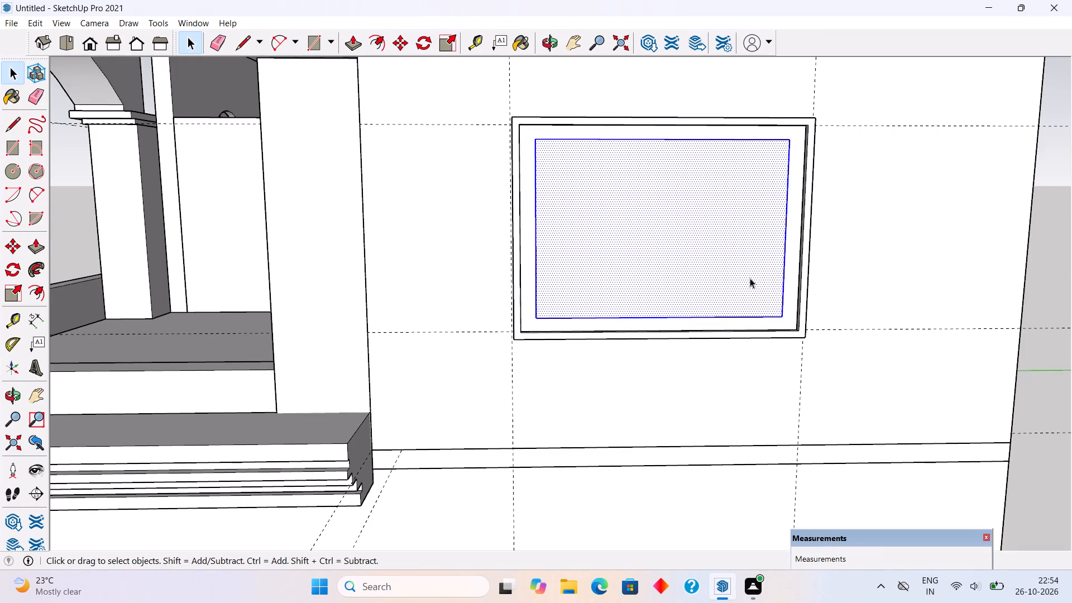
{"action": "right_click", "coordinate": [750, 278]}
{"action": "left_click", "coordinate": [786, 392]}
{"action": "scroll", "coordinate": [722, 377], "scroll_direction": "down", "scroll_amount": 5}
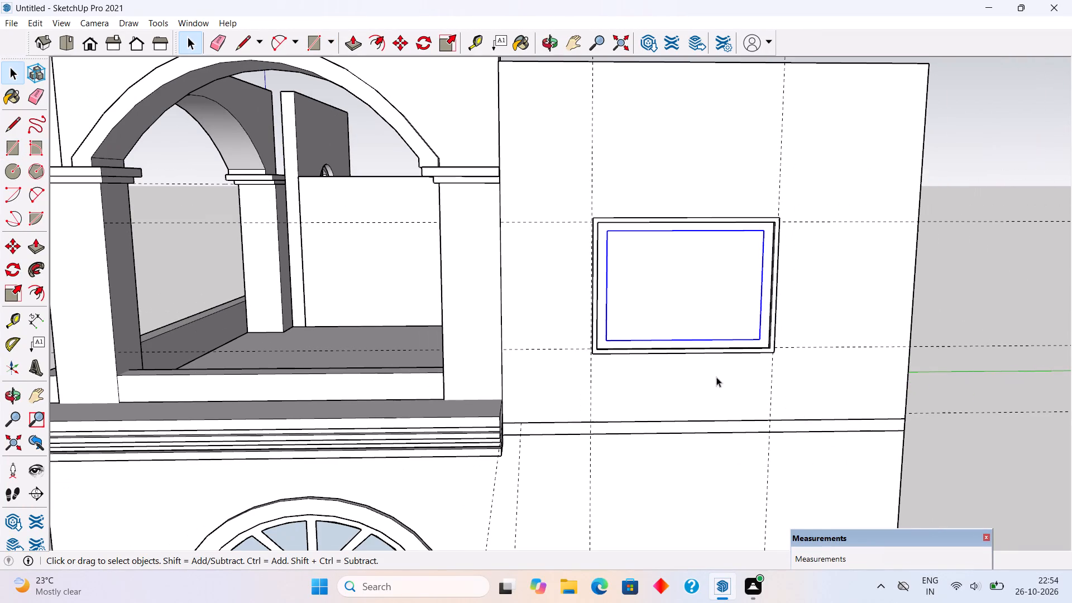
Measure how far the lower window's sunshade overhangs the window border at its end.
{"action": "scroll", "coordinate": [617, 215], "scroll_direction": "up", "scroll_amount": 2}
{"action": "middle_click_drag", "start_coordinate": [623, 228], "coordinate": [628, 249]}
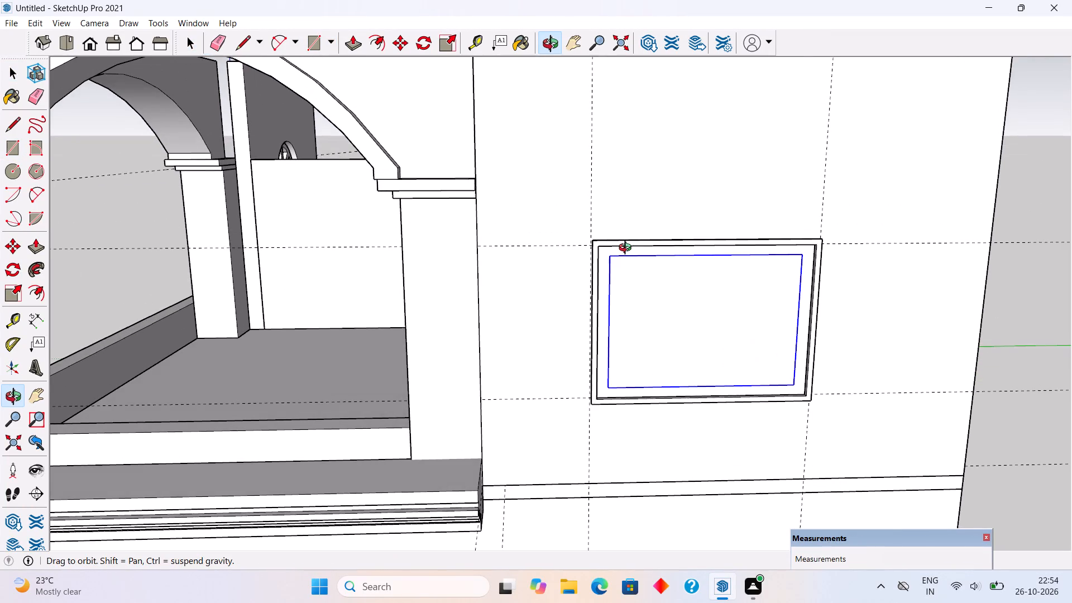
{"action": "middle_click_drag", "start_coordinate": [628, 249], "coordinate": [628, 251]}
{"action": "scroll", "coordinate": [605, 208], "scroll_direction": "down", "scroll_amount": 8}
{"action": "scroll", "coordinate": [607, 452], "scroll_direction": "up", "scroll_amount": 7}
{"action": "middle_click_drag", "start_coordinate": [600, 408], "coordinate": [600, 367]}
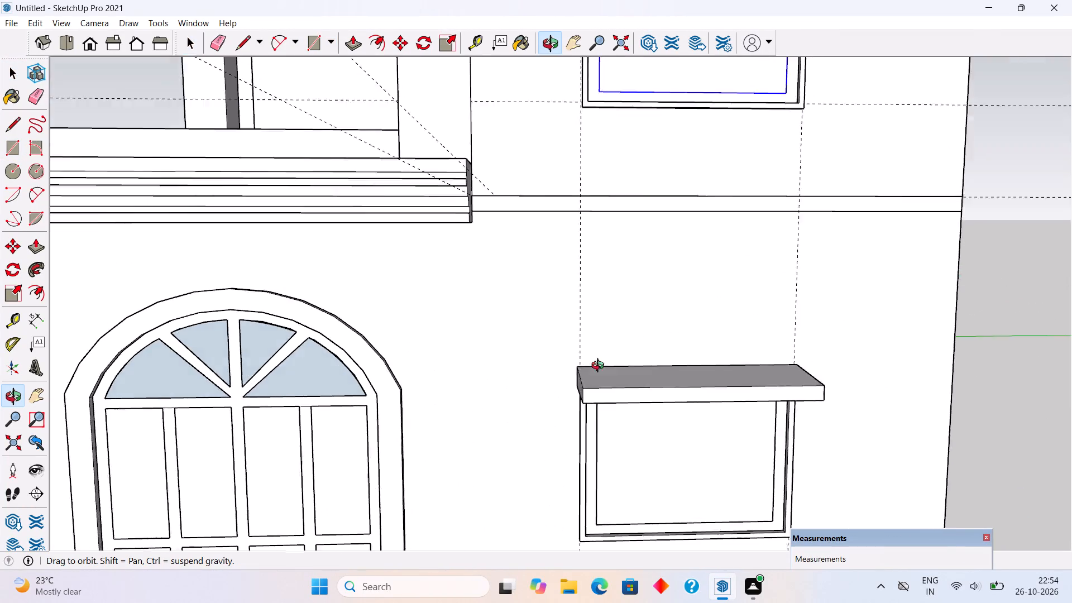
{"action": "middle_click_drag", "start_coordinate": [600, 367], "coordinate": [604, 227]}
{"action": "scroll", "coordinate": [573, 326], "scroll_direction": "up", "scroll_amount": 10}
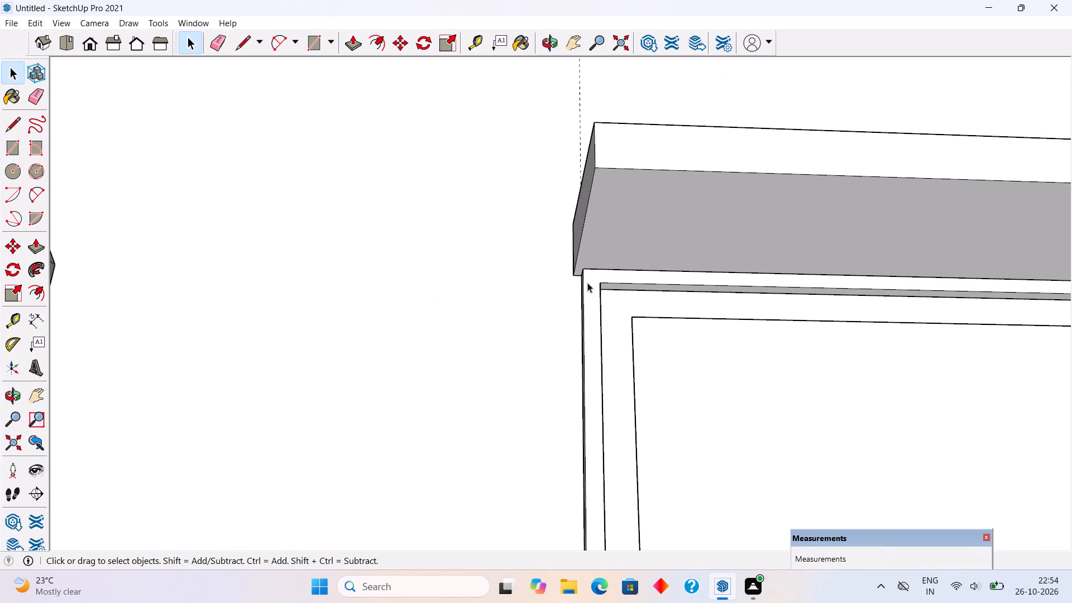
{"action": "scroll", "coordinate": [578, 276], "scroll_direction": "up", "scroll_amount": 17}
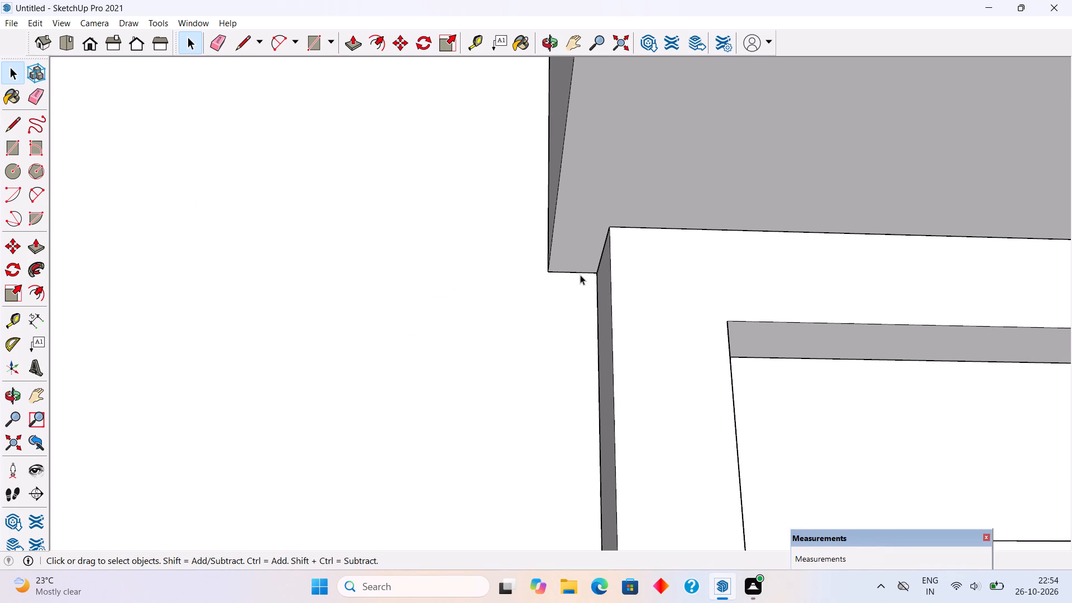
{"action": "key", "text": "t"}
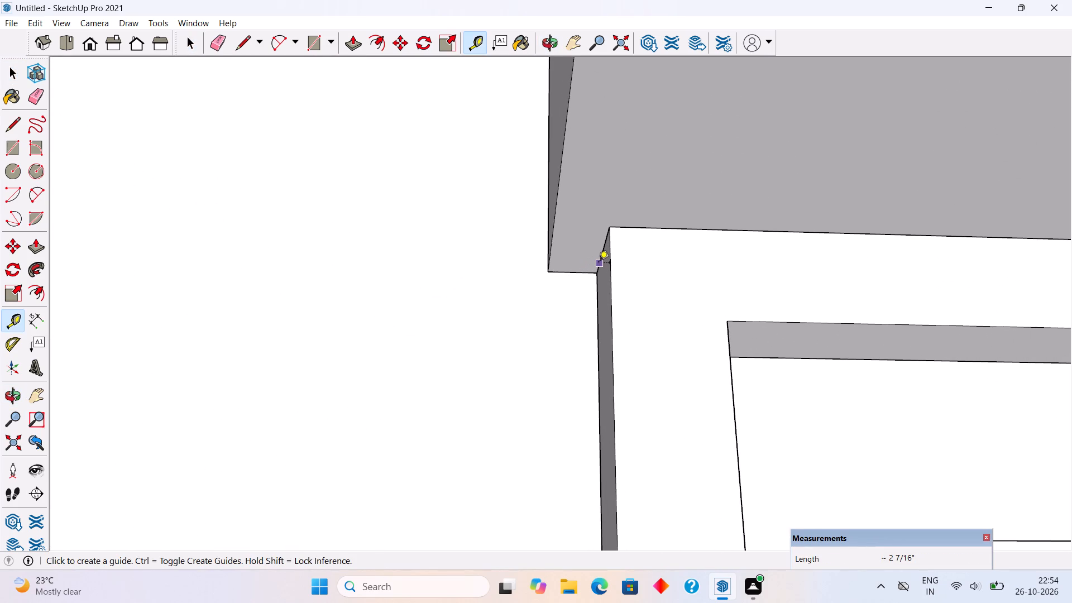
{"action": "left_click", "coordinate": [599, 263]}
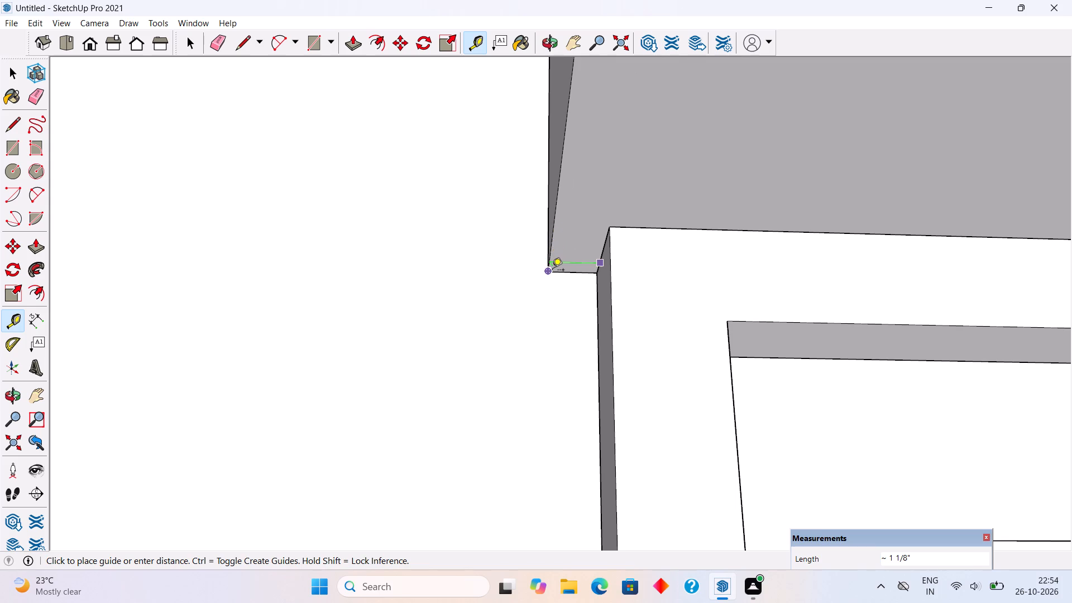
{"action": "key", "text": "space"}
Place a vertical guide along the wall-side end edge of the lower window's sunshade.
{"action": "middle_click_drag", "start_coordinate": [612, 304], "coordinate": [652, 356]}
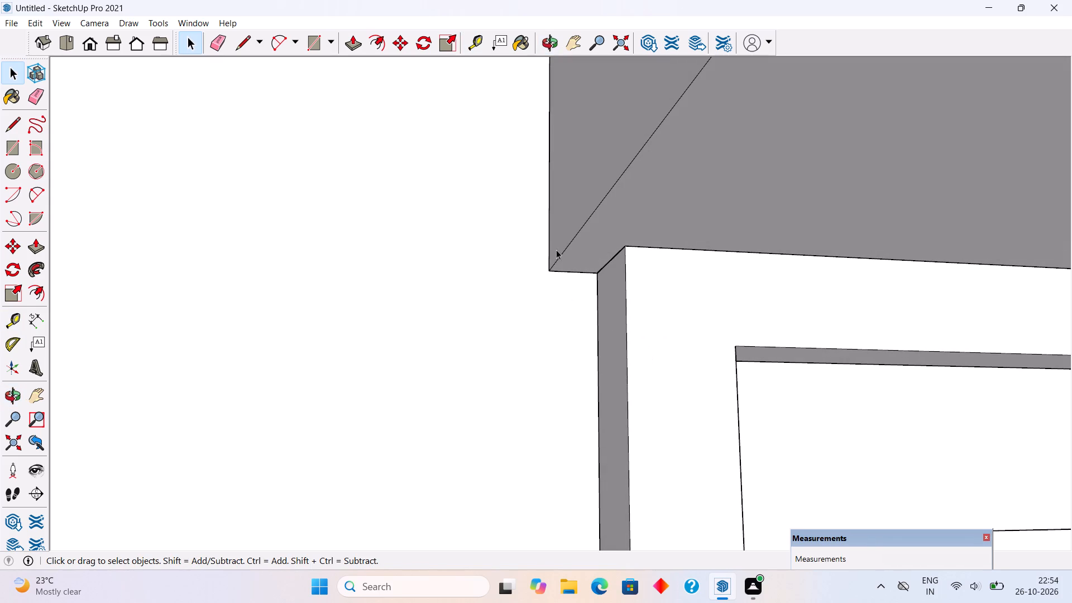
{"action": "key", "text": "t"}
{"action": "double_click", "coordinate": [546, 199]}
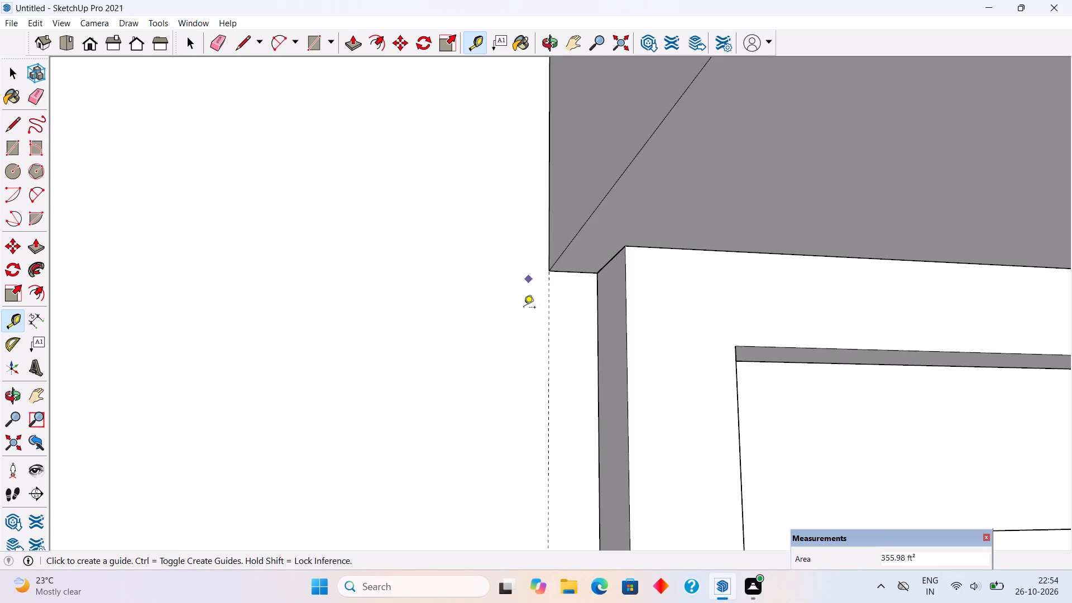
Place a guide along the top edge of the upper window's border and another 8" above it.
{"action": "scroll", "coordinate": [516, 362], "scroll_direction": "down", "scroll_amount": 18}
{"action": "scroll", "coordinate": [506, 372], "scroll_direction": "down", "scroll_amount": 10}
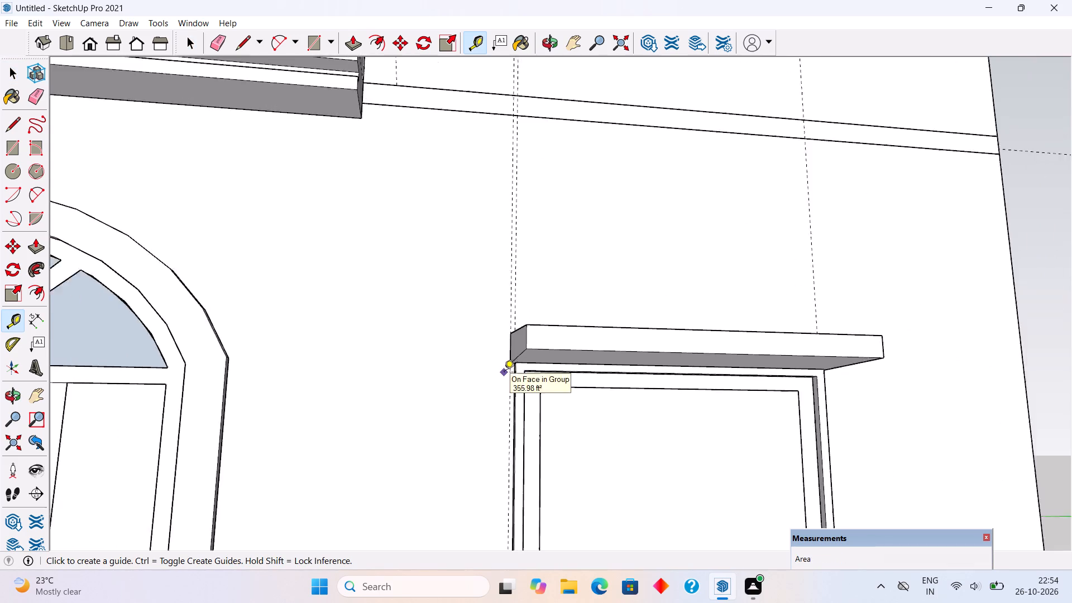
{"action": "scroll", "coordinate": [504, 373], "scroll_direction": "down", "scroll_amount": 7}
{"action": "scroll", "coordinate": [545, 111], "scroll_direction": "up", "scroll_amount": 7}
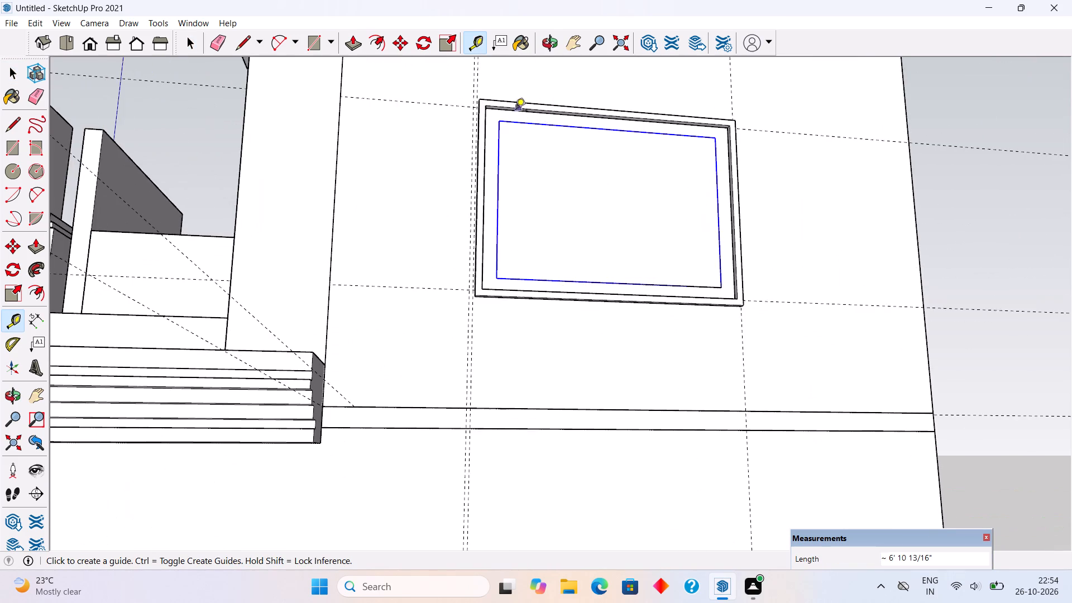
{"action": "middle_click_drag", "start_coordinate": [504, 121], "coordinate": [484, 290]}
{"action": "scroll", "coordinate": [463, 189], "scroll_direction": "up", "scroll_amount": 5}
{"action": "scroll", "coordinate": [498, 223], "scroll_direction": "up", "scroll_amount": 5}
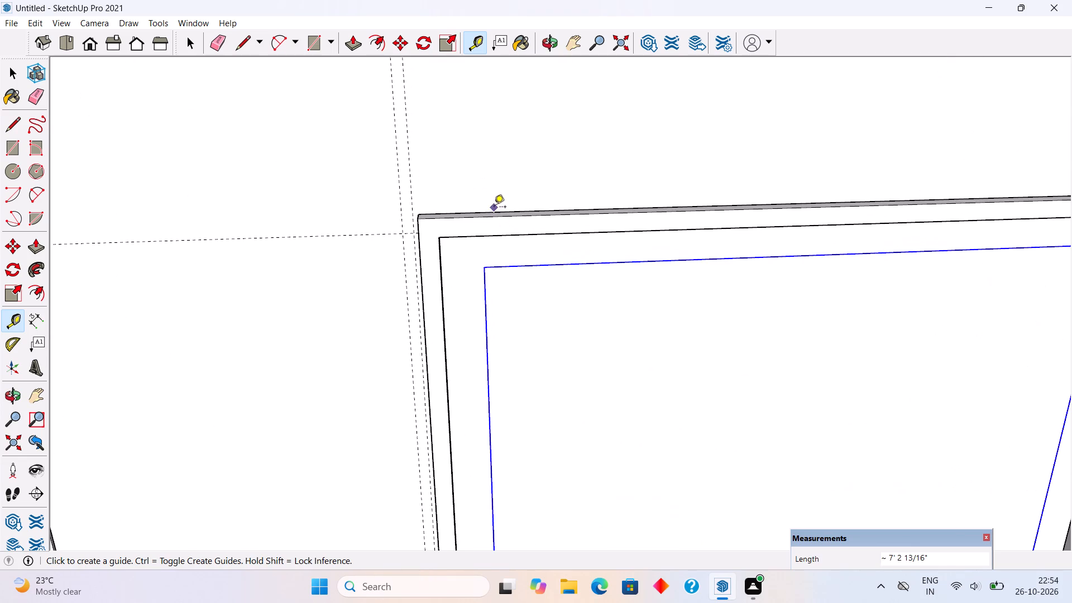
{"action": "double_click", "coordinate": [492, 211]}
{"action": "left_click", "coordinate": [488, 212]}
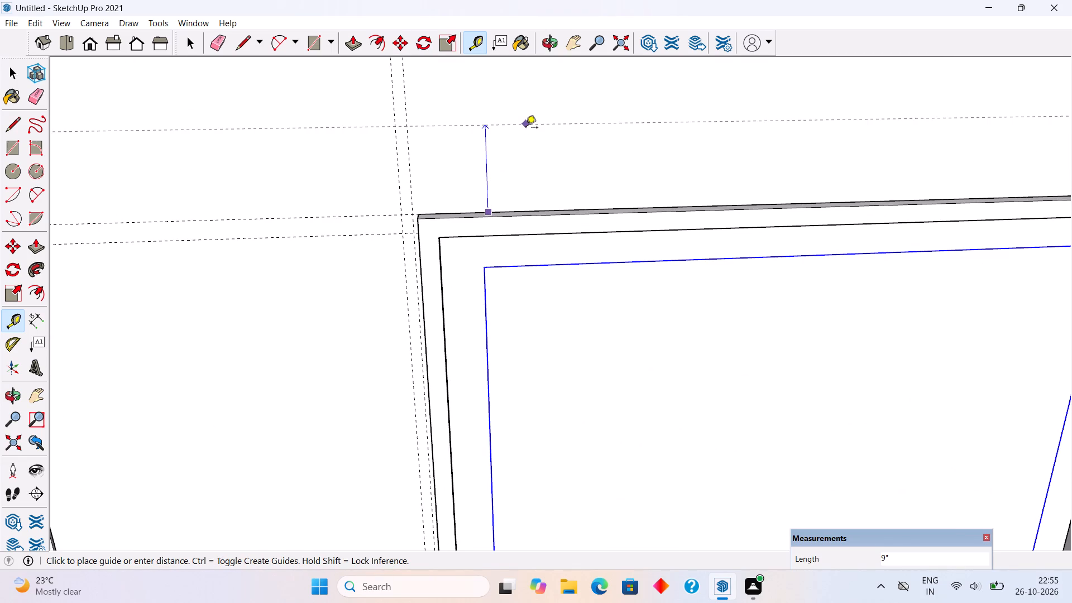
{"action": "type", "text": "8\""}
{"action": "key", "text": "Return"}
Copy the lower window's sunshade up 14' 6" onto the top of the upper window's border, aligned to the guides.
{"action": "scroll", "coordinate": [417, 154], "scroll_direction": "down", "scroll_amount": 5}
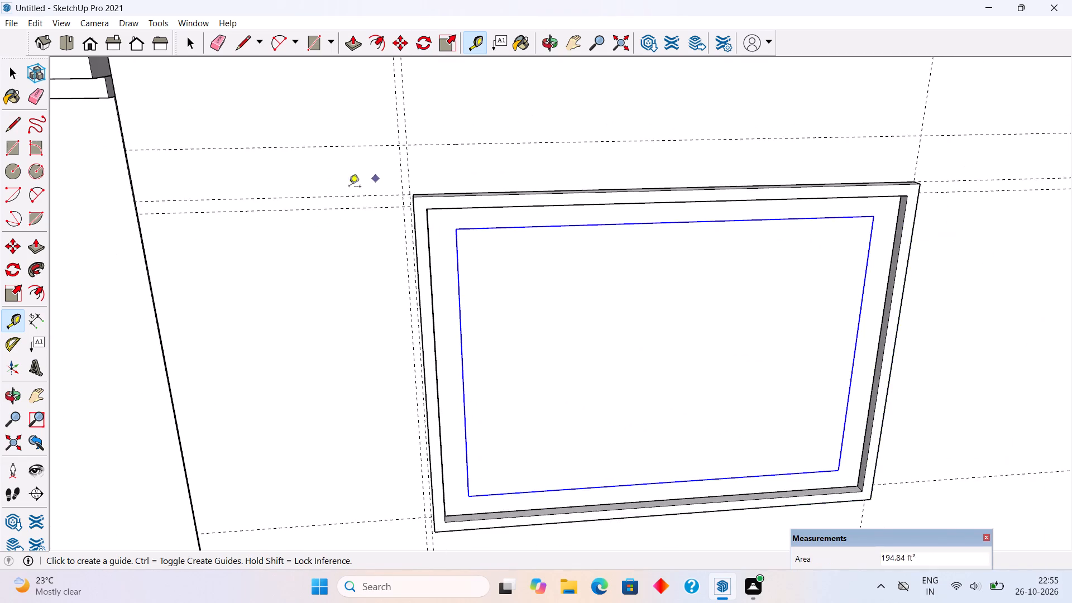
{"action": "scroll", "coordinate": [320, 193], "scroll_direction": "down", "scroll_amount": 10}
{"action": "scroll", "coordinate": [450, 156], "scroll_direction": "down", "scroll_amount": 5}
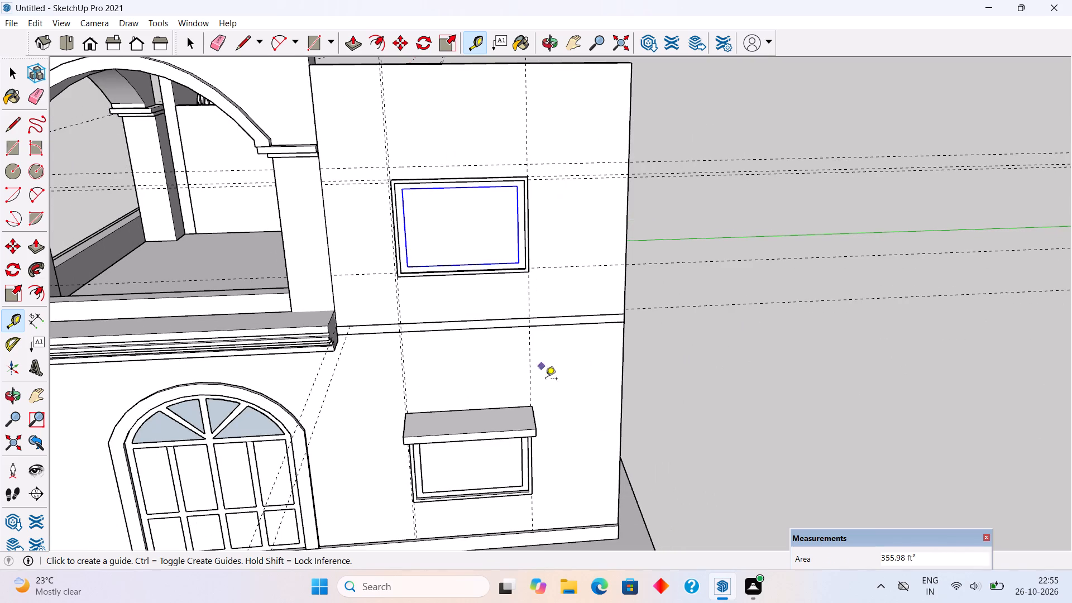
{"action": "middle_click_drag", "start_coordinate": [559, 418], "coordinate": [609, 380]}
{"action": "key", "text": "space"}
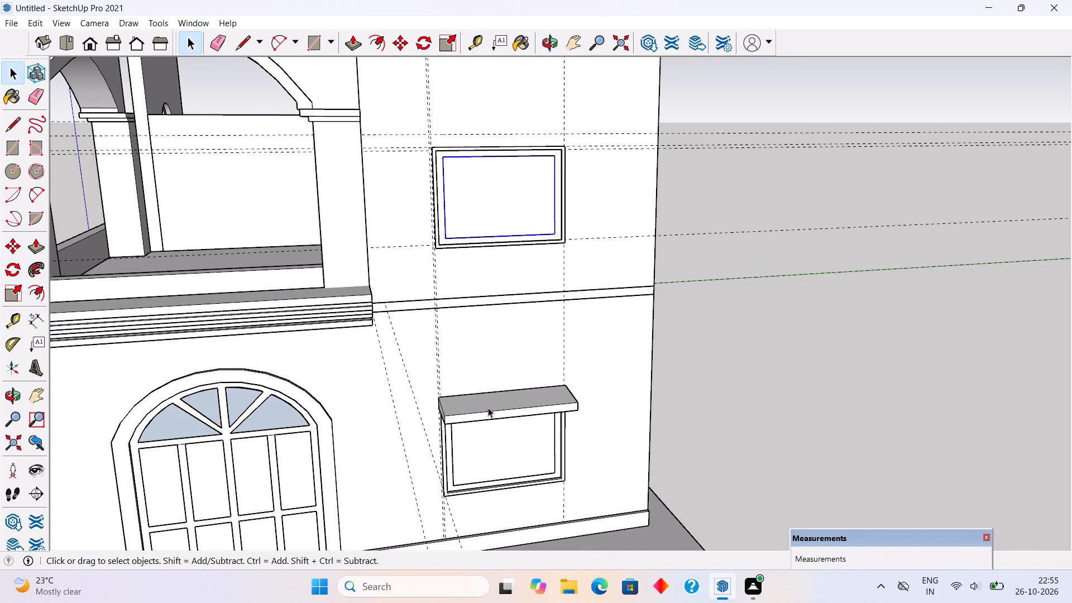
{"action": "left_click", "coordinate": [488, 408]}
{"action": "scroll", "coordinate": [439, 401], "scroll_direction": "up", "scroll_amount": 11}
{"action": "middle_click_drag", "start_coordinate": [445, 389], "coordinate": [553, 229]}
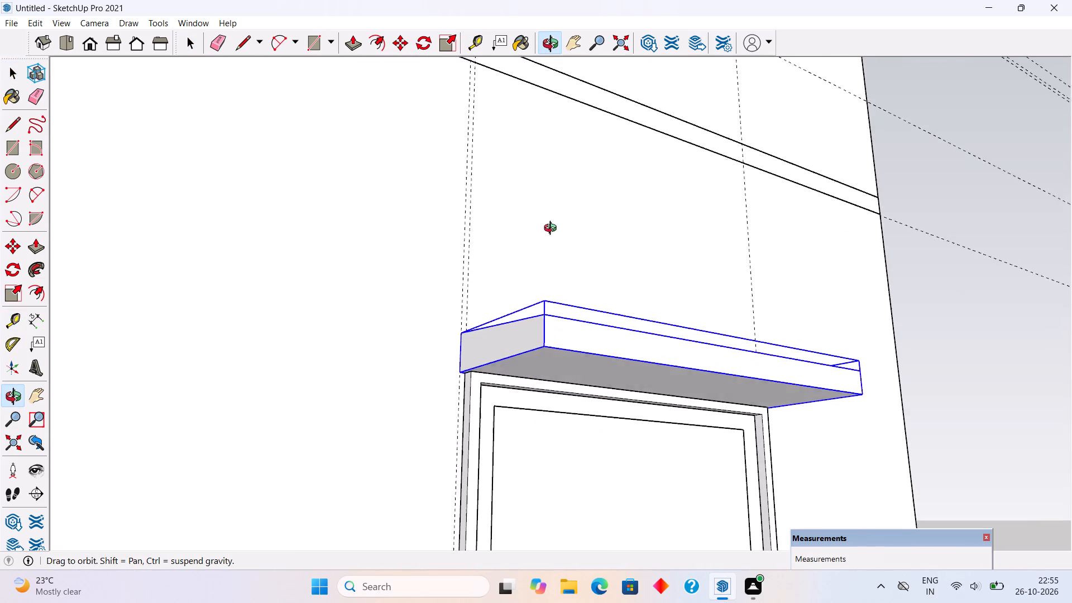
{"action": "middle_click_drag", "start_coordinate": [553, 229], "coordinate": [554, 220]}
{"action": "key", "text": "m"}
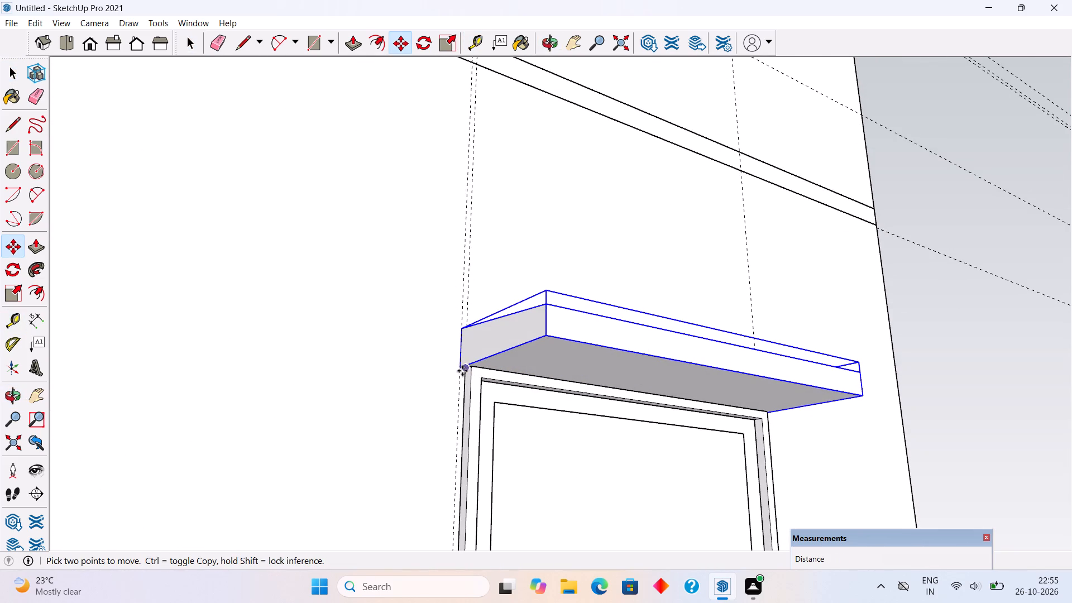
{"action": "left_click", "coordinate": [460, 369]}
{"action": "scroll", "coordinate": [461, 312], "scroll_direction": "down", "scroll_amount": 5}
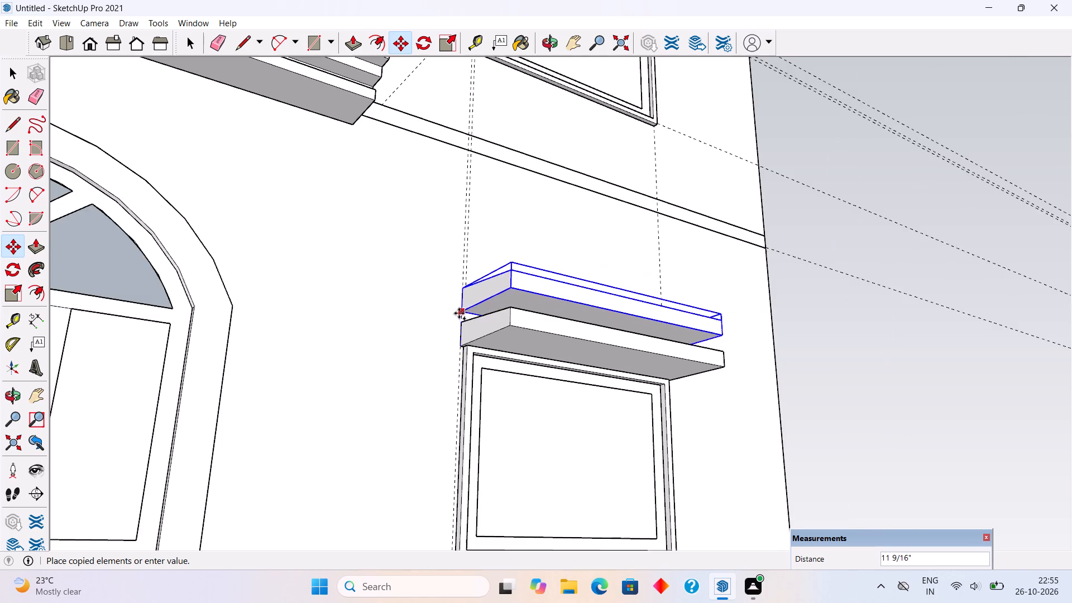
{"action": "scroll", "coordinate": [454, 322], "scroll_direction": "down", "scroll_amount": 7}
{"action": "middle_click_drag", "start_coordinate": [455, 335], "coordinate": [476, 522]}
{"action": "scroll", "coordinate": [425, 104], "scroll_direction": "up", "scroll_amount": 2}
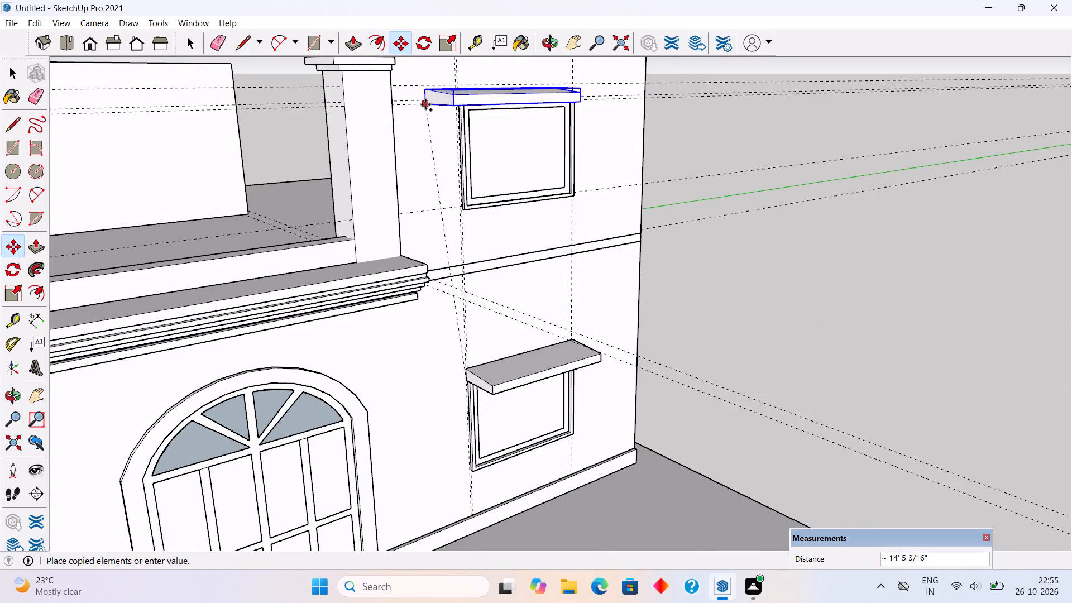
{"action": "scroll", "coordinate": [425, 104], "scroll_direction": "up", "scroll_amount": 7}
{"action": "scroll", "coordinate": [491, 88], "scroll_direction": "up", "scroll_amount": 5}
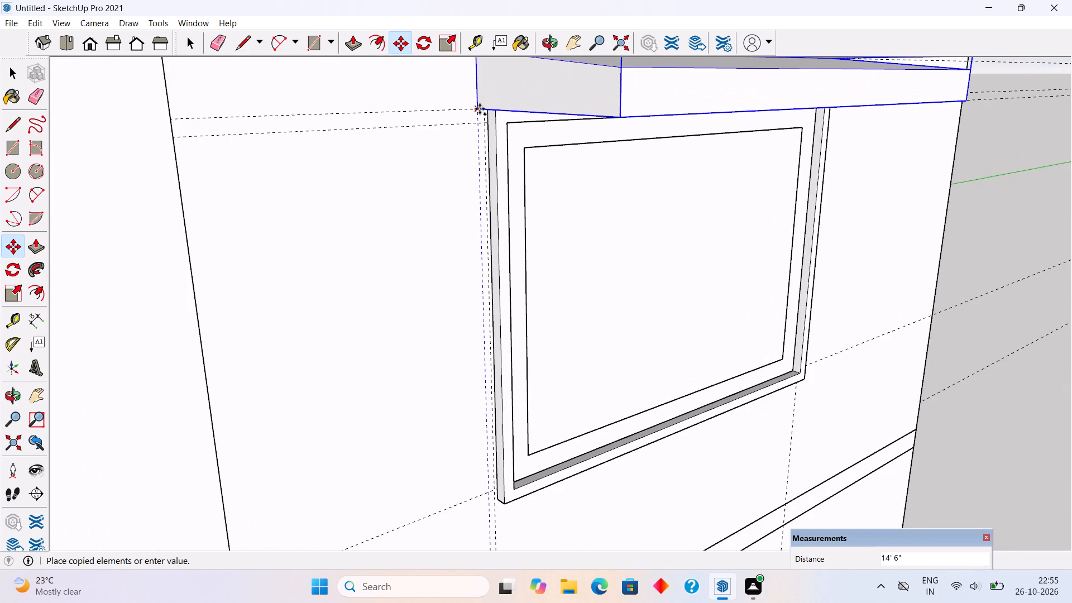
{"action": "left_click", "coordinate": [480, 109]}
{"action": "scroll", "coordinate": [528, 227], "scroll_direction": "down", "scroll_amount": 5}
{"action": "key", "text": "space"}
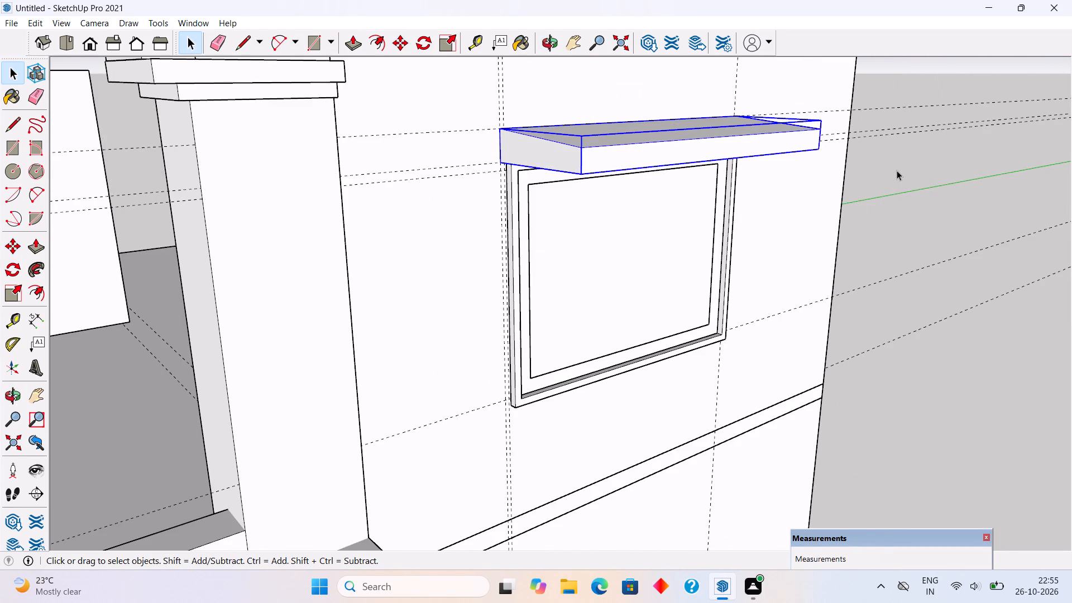
{"action": "left_click", "coordinate": [897, 170]}
Examine both windows and their sunshades from the front, and the open upper floor from behind.
{"action": "scroll", "coordinate": [896, 173], "scroll_direction": "down", "scroll_amount": 5}
{"action": "middle_click_drag", "start_coordinate": [864, 267], "coordinate": [708, 204]}
{"action": "scroll", "coordinate": [708, 204], "scroll_direction": "down", "scroll_amount": 9}
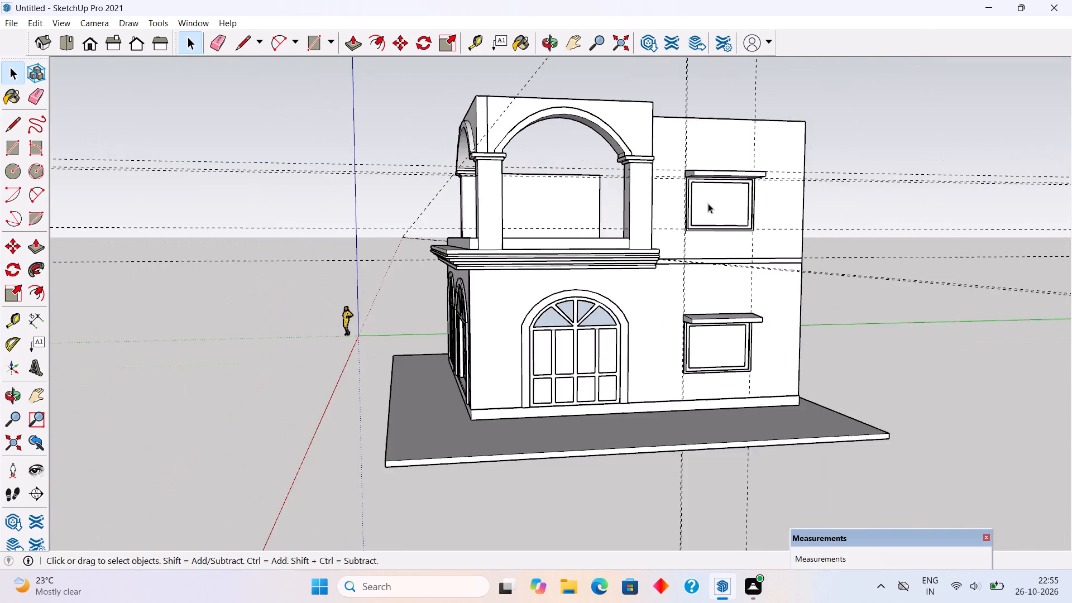
{"action": "middle_click_drag", "start_coordinate": [699, 204], "coordinate": [756, 272]}
{"action": "scroll", "coordinate": [756, 272], "scroll_direction": "up", "scroll_amount": 3}
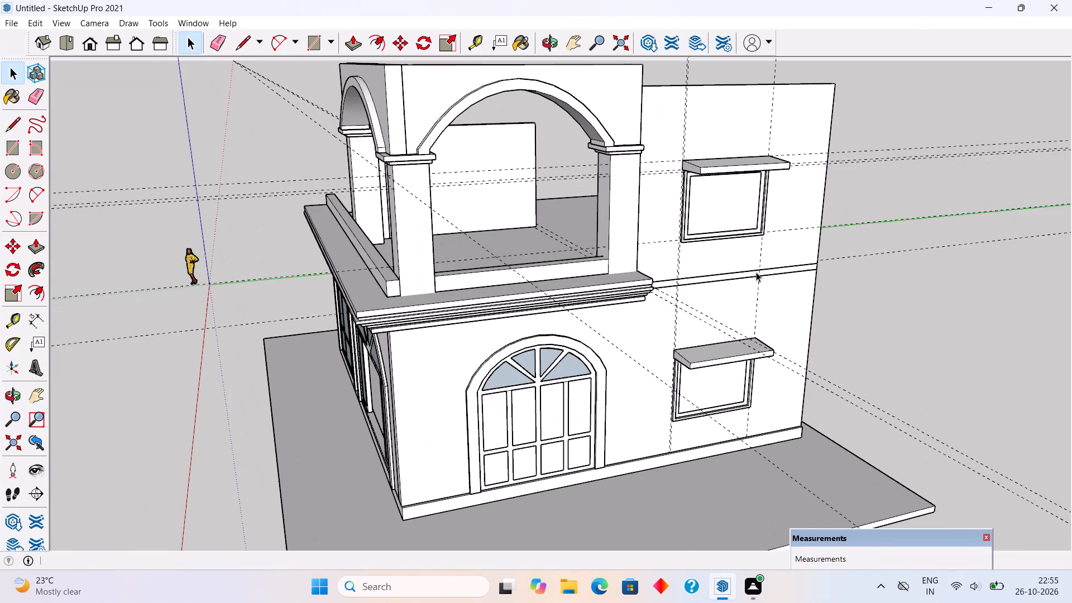
{"action": "middle_click_drag", "start_coordinate": [339, 236], "coordinate": [165, 236]}
{"action": "middle_click_drag", "start_coordinate": [674, 218], "coordinate": [123, 226]}
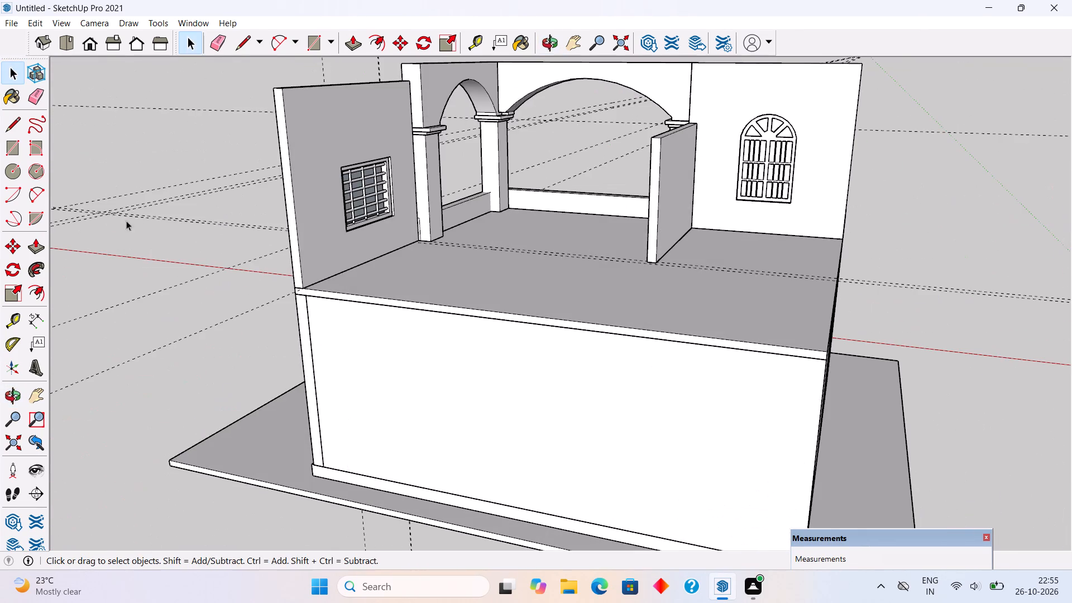
{"action": "middle_click_drag", "start_coordinate": [518, 234], "coordinate": [320, 329]}
{"action": "scroll", "coordinate": [391, 248], "scroll_direction": "up", "scroll_amount": 6}
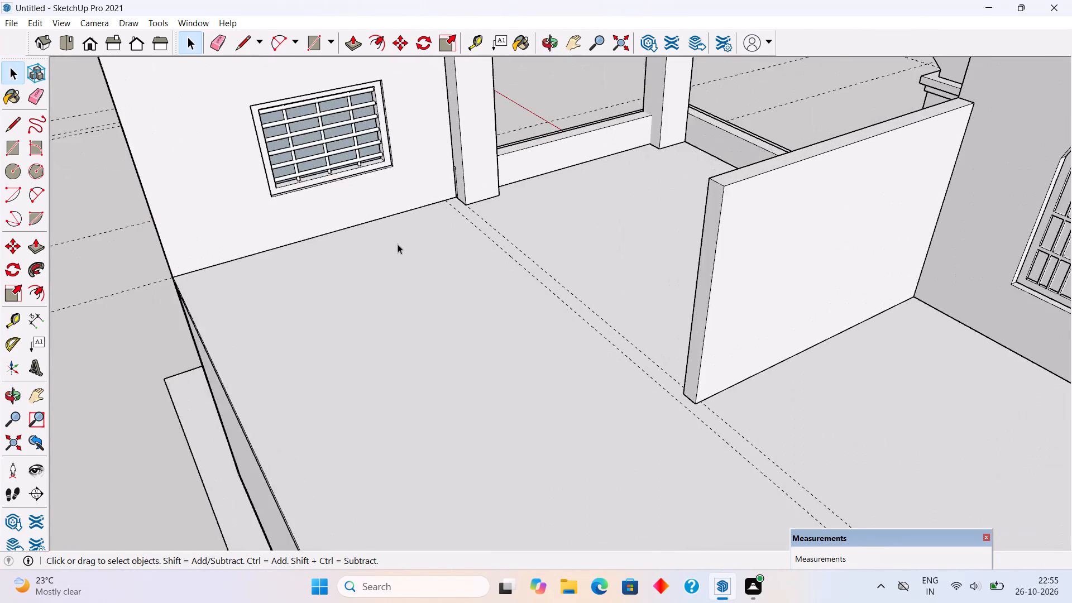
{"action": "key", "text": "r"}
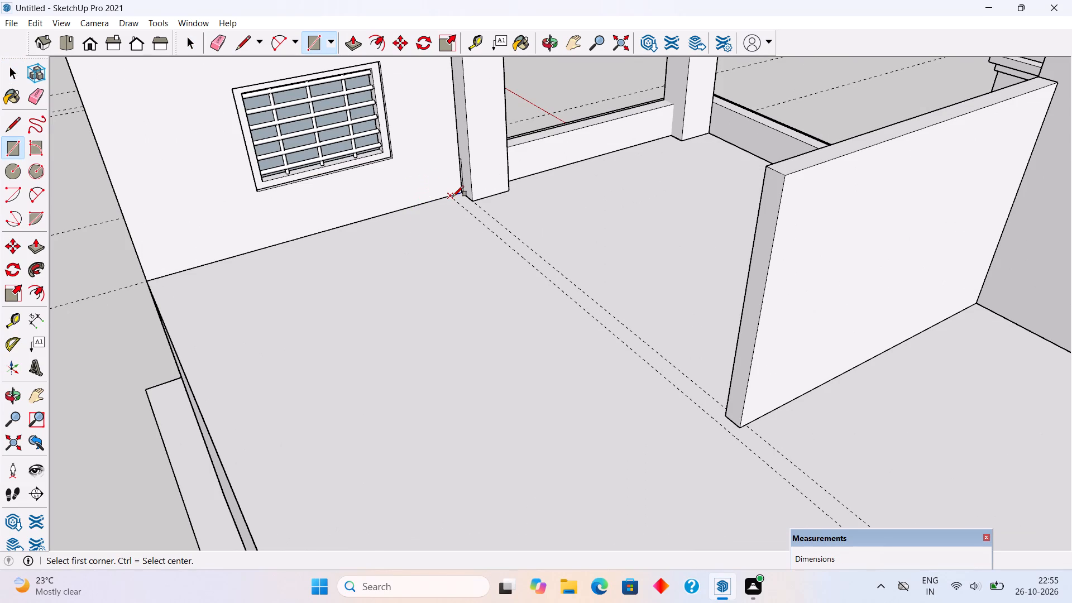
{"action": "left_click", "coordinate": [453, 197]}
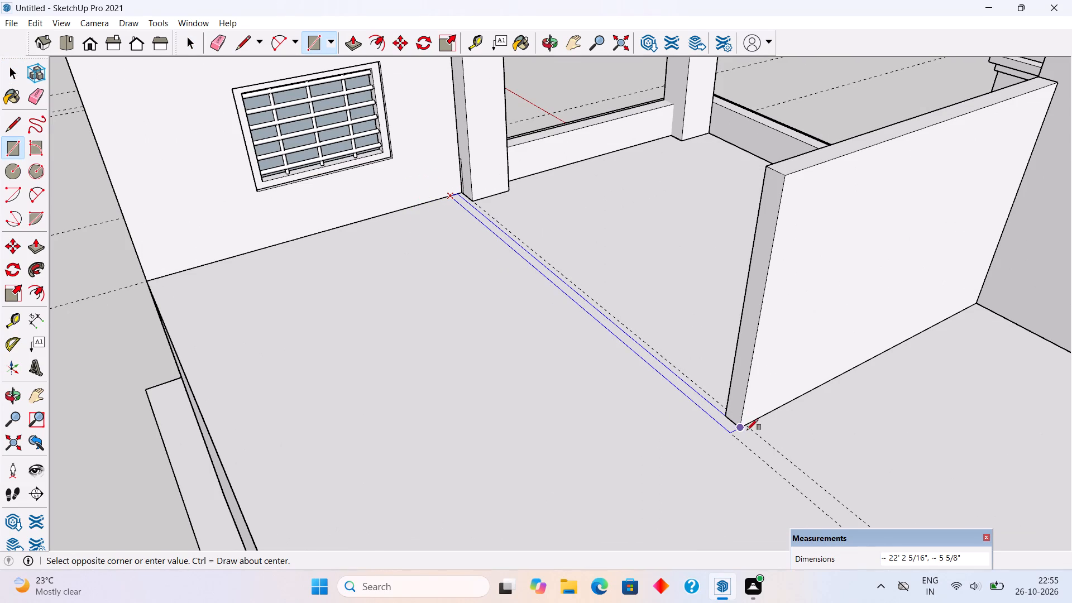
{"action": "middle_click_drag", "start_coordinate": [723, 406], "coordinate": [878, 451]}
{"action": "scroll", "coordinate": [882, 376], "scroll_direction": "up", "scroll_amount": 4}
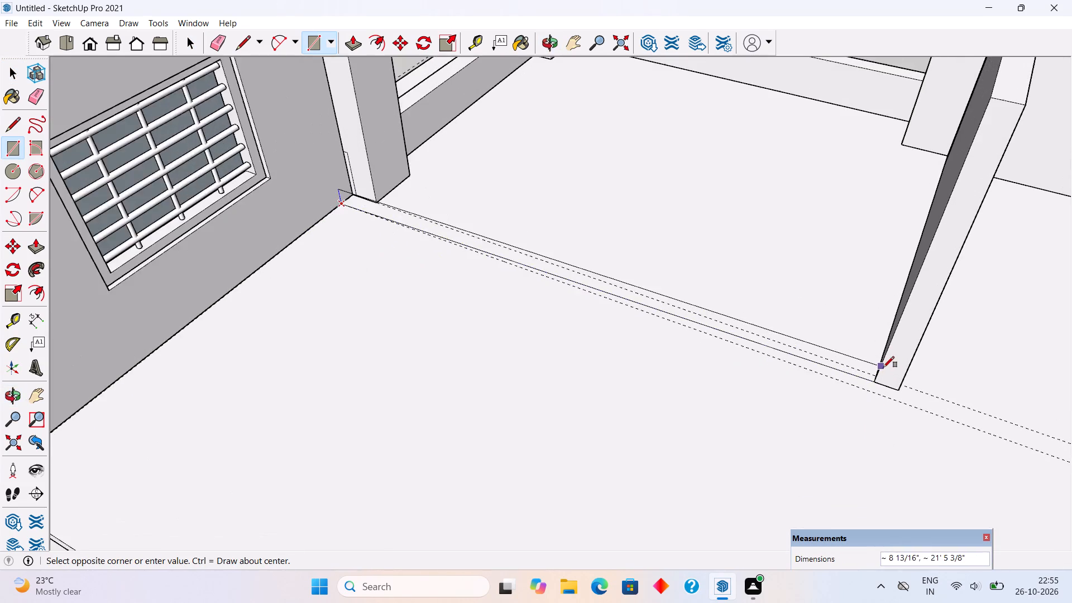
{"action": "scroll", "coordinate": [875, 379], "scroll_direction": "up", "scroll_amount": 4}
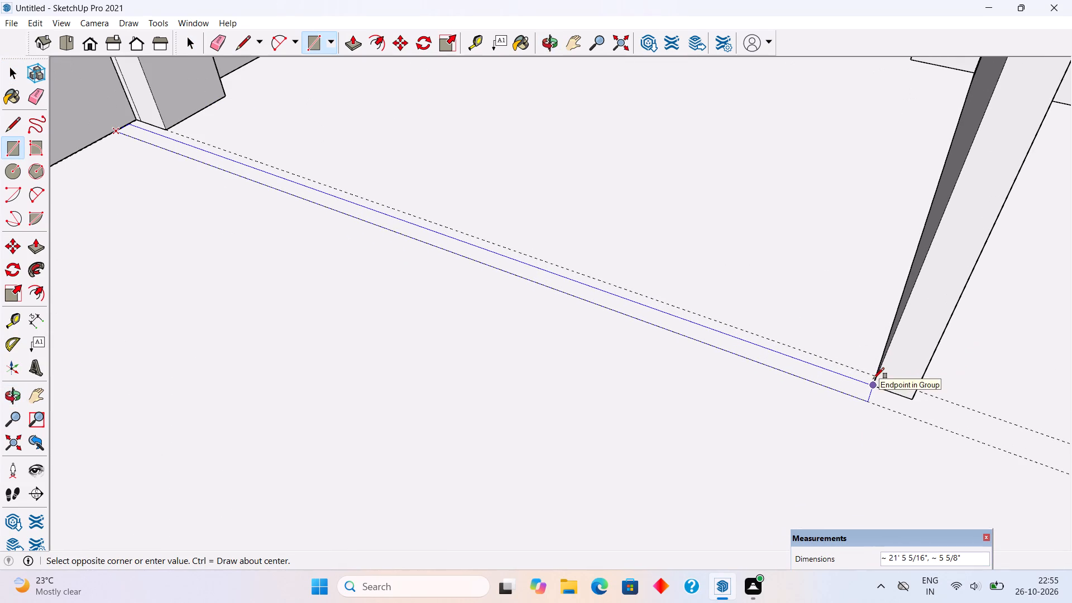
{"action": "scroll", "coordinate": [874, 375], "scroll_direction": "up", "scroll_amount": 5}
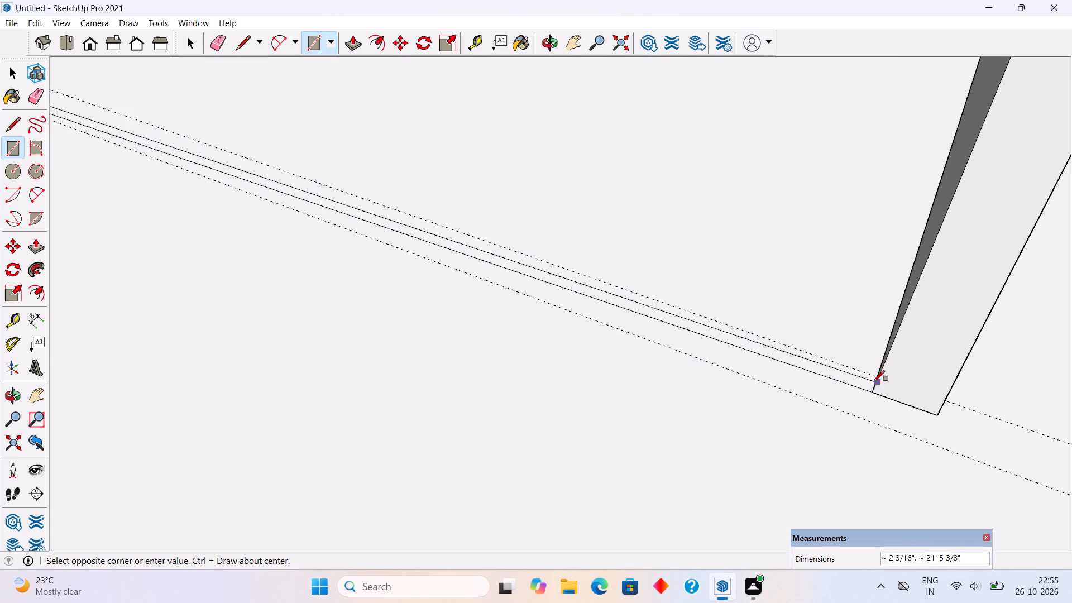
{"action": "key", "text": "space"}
Draw a floor rectangle about 21' 6" by 9" between the guides, from the window-side wall to the existing partition's end.
{"action": "scroll", "coordinate": [869, 385], "scroll_direction": "down", "scroll_amount": 6}
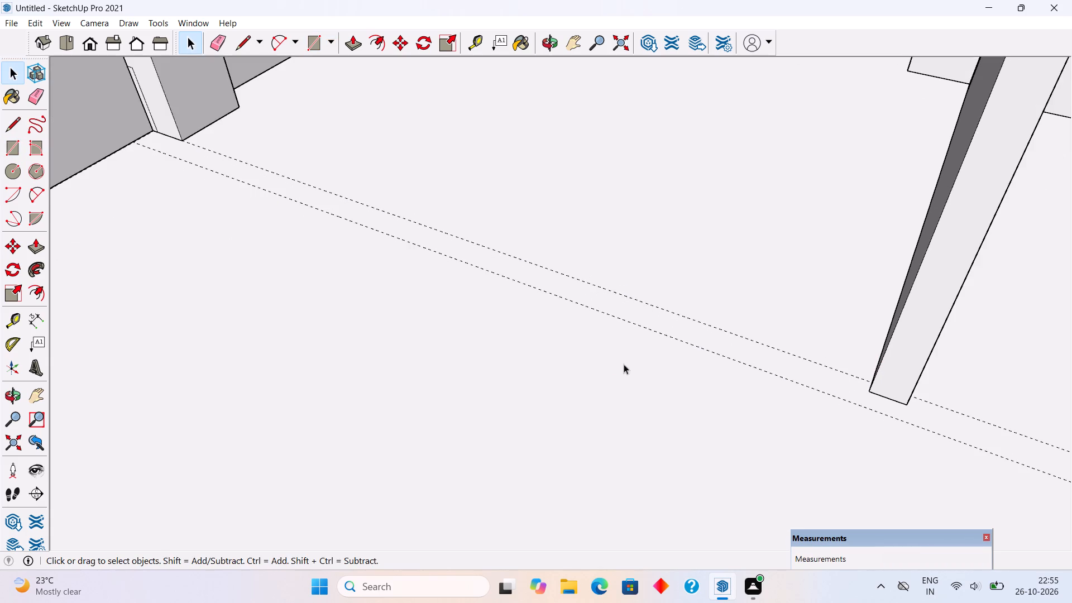
{"action": "middle_click_drag", "start_coordinate": [623, 365], "coordinate": [895, 356]}
{"action": "scroll", "coordinate": [283, 329], "scroll_direction": "up", "scroll_amount": 5}
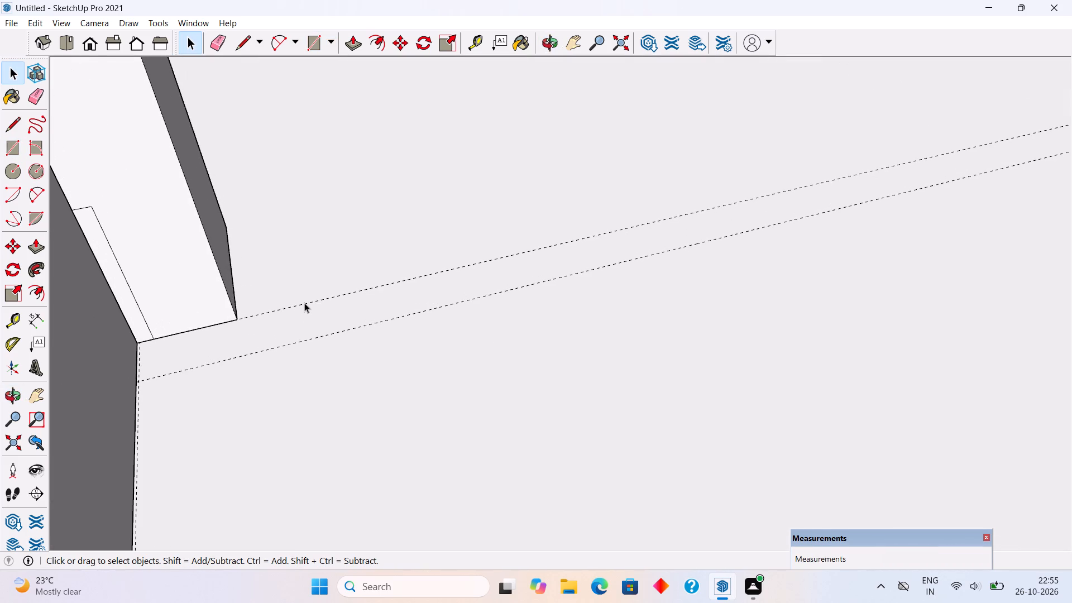
{"action": "key", "text": "r"}
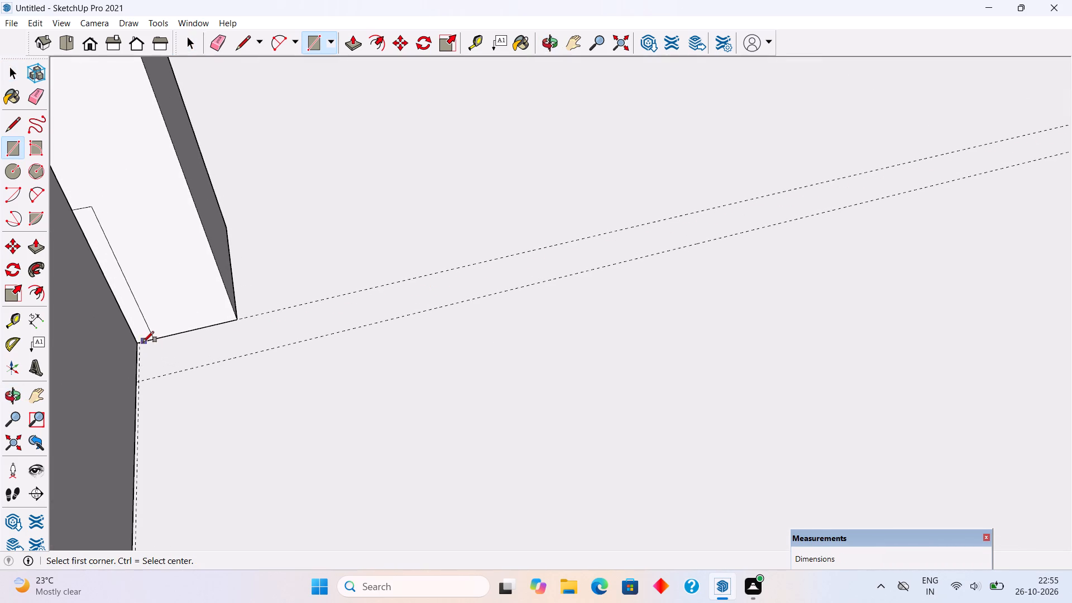
{"action": "left_click", "coordinate": [140, 339]}
{"action": "scroll", "coordinate": [384, 358], "scroll_direction": "down", "scroll_amount": 12}
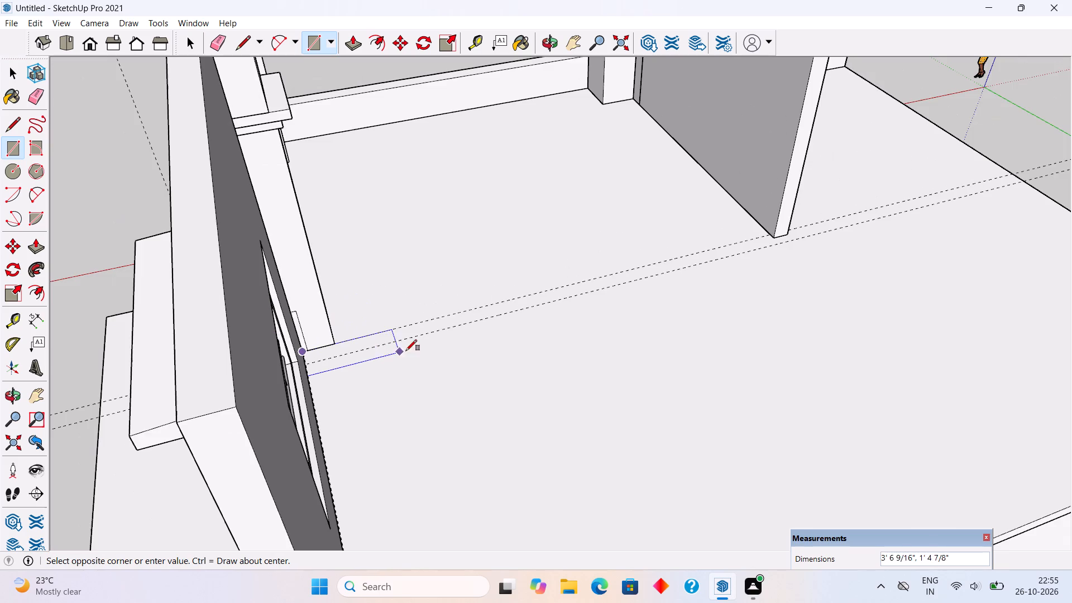
{"action": "left_click", "coordinate": [777, 247]}
Extrude the strip up 10' into a partition wall, level with the top of the adjoining partition.
{"action": "middle_click_drag", "start_coordinate": [764, 302], "coordinate": [623, 377]}
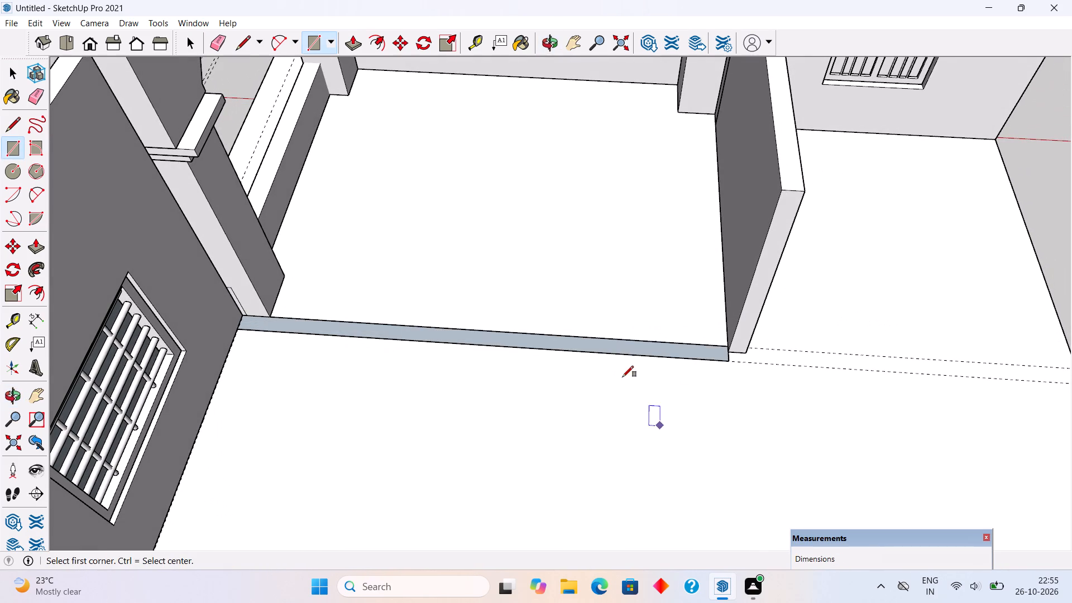
{"action": "key", "text": "p"}
{"action": "left_click", "coordinate": [631, 346]}
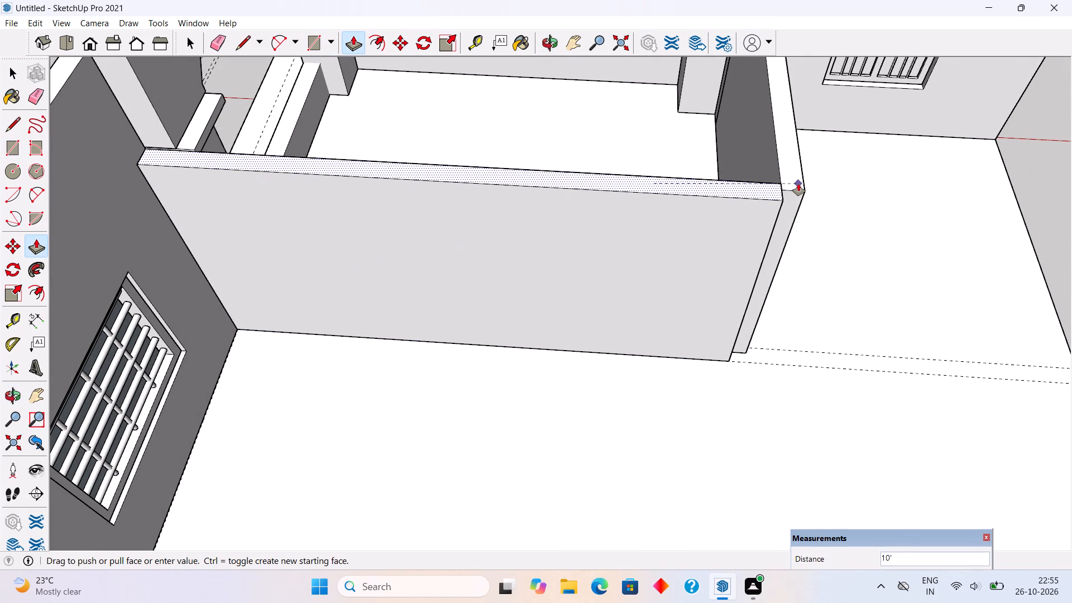
{"action": "left_click", "coordinate": [798, 184]}
{"action": "key", "text": "space"}
Make the new 10' partition wall a group.
{"action": "scroll", "coordinate": [774, 244], "scroll_direction": "down", "scroll_amount": 11}
{"action": "middle_click_drag", "start_coordinate": [621, 271], "coordinate": [768, 173]}
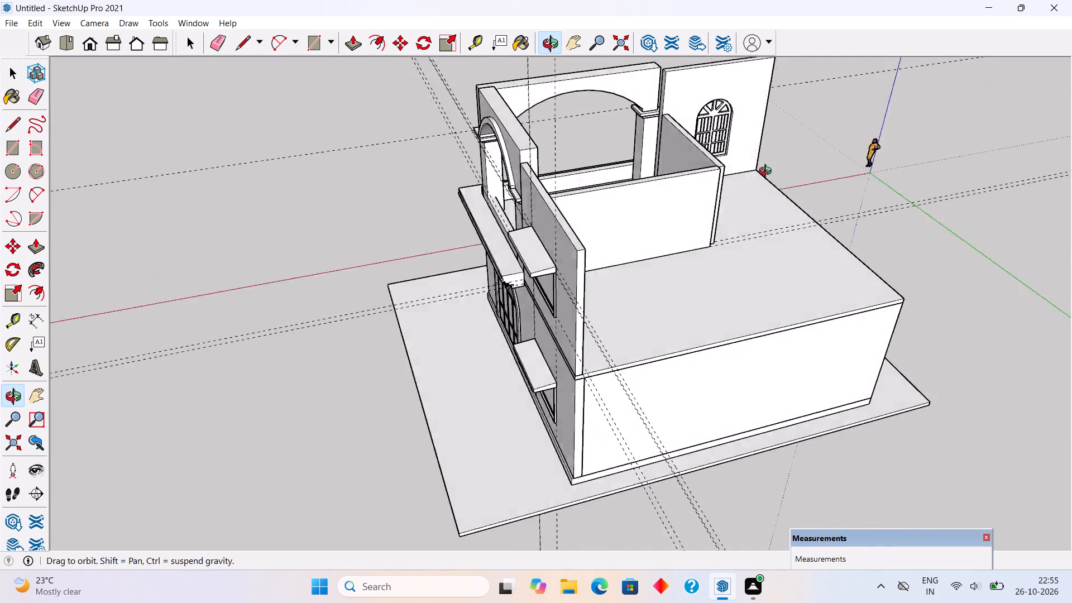
{"action": "middle_click_drag", "start_coordinate": [768, 173], "coordinate": [864, 137]}
{"action": "middle_click_drag", "start_coordinate": [562, 241], "coordinate": [380, 321]}
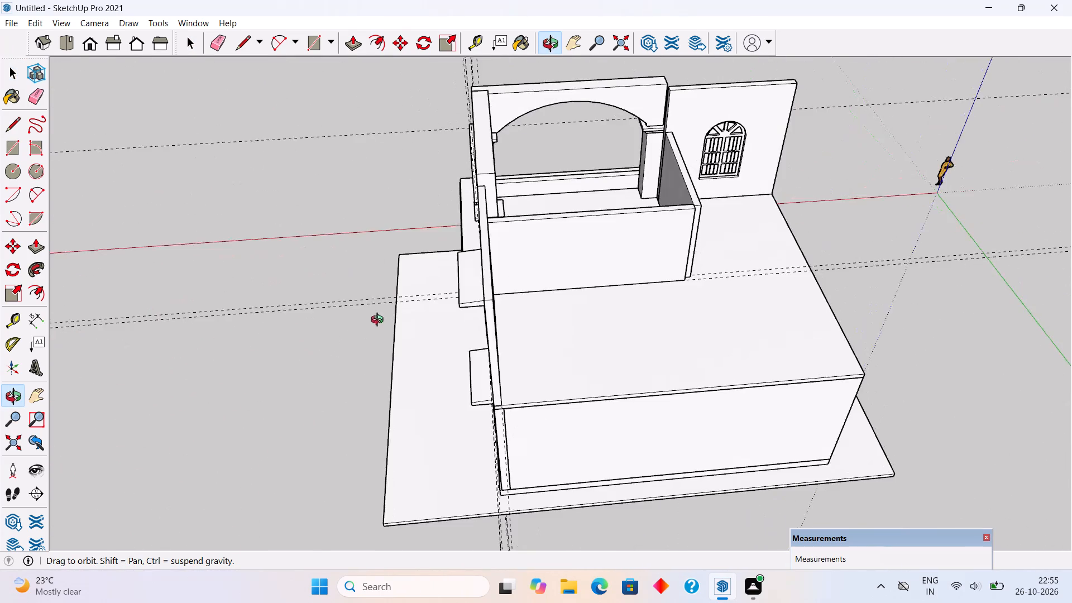
{"action": "middle_click_drag", "start_coordinate": [380, 321], "coordinate": [379, 320]}
{"action": "double_click", "coordinate": [567, 266]}
{"action": "left_click", "coordinate": [567, 266]}
{"action": "right_click", "coordinate": [567, 266]}
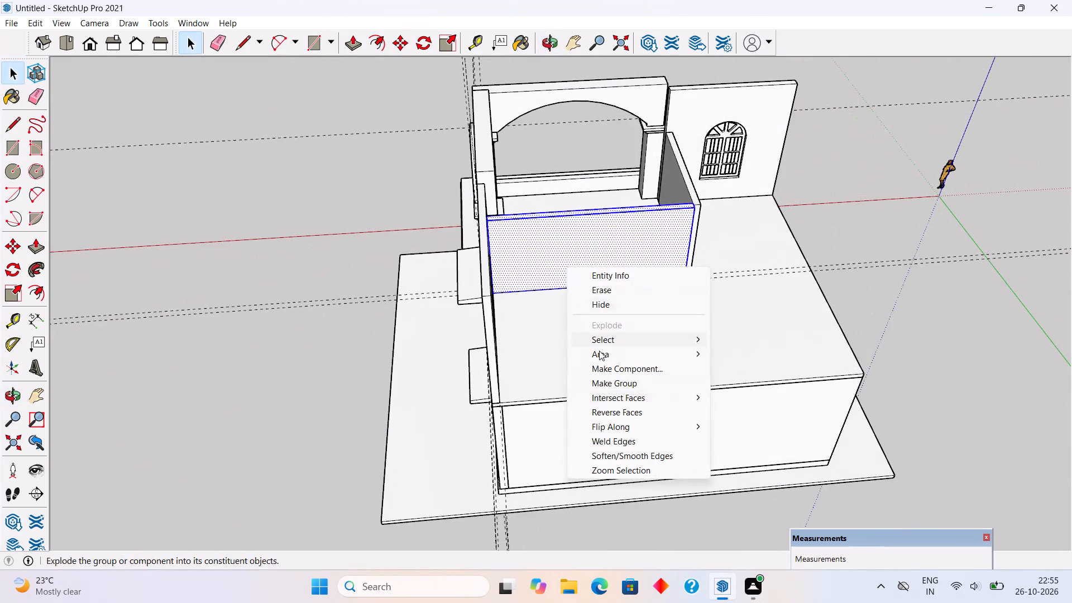
{"action": "left_click", "coordinate": [624, 385]}
Examine the house from the outside, including the arched upper-floor openings and the parapet along the front edge.
{"action": "middle_click_drag", "start_coordinate": [383, 362], "coordinate": [716, 344]}
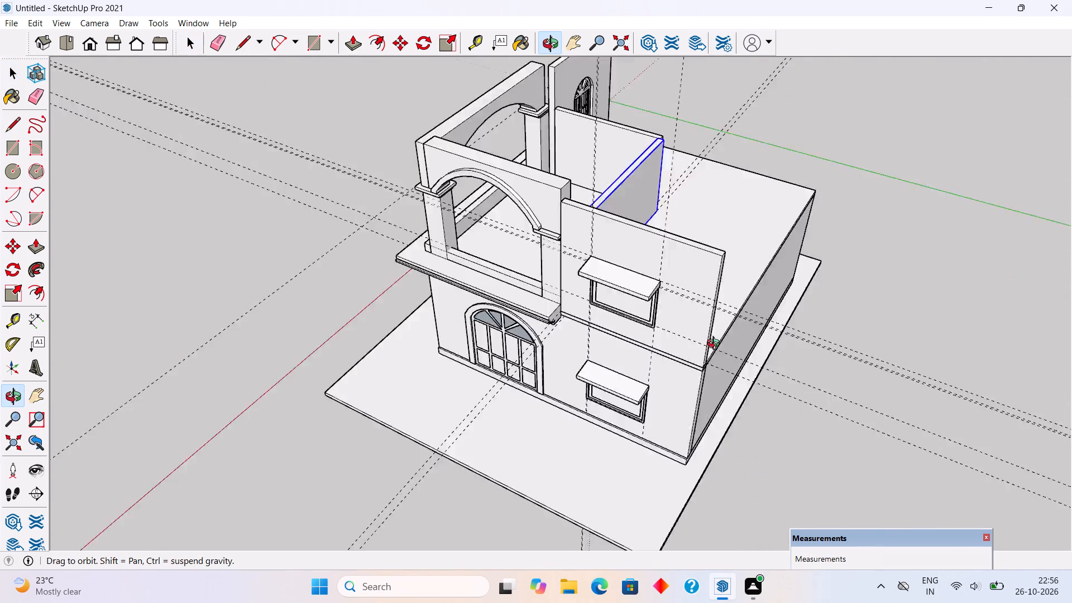
{"action": "middle_click_drag", "start_coordinate": [716, 344], "coordinate": [788, 321]}
{"action": "middle_click_drag", "start_coordinate": [449, 342], "coordinate": [825, 203]}
{"action": "middle_click_drag", "start_coordinate": [580, 289], "coordinate": [770, 320]}
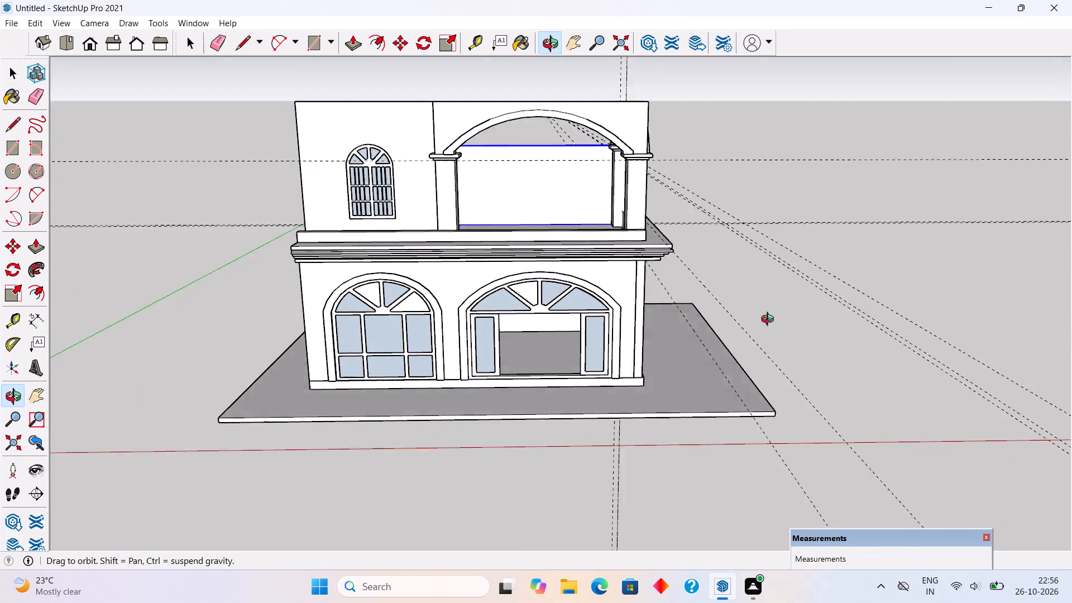
{"action": "middle_click_drag", "start_coordinate": [770, 320], "coordinate": [819, 352]}
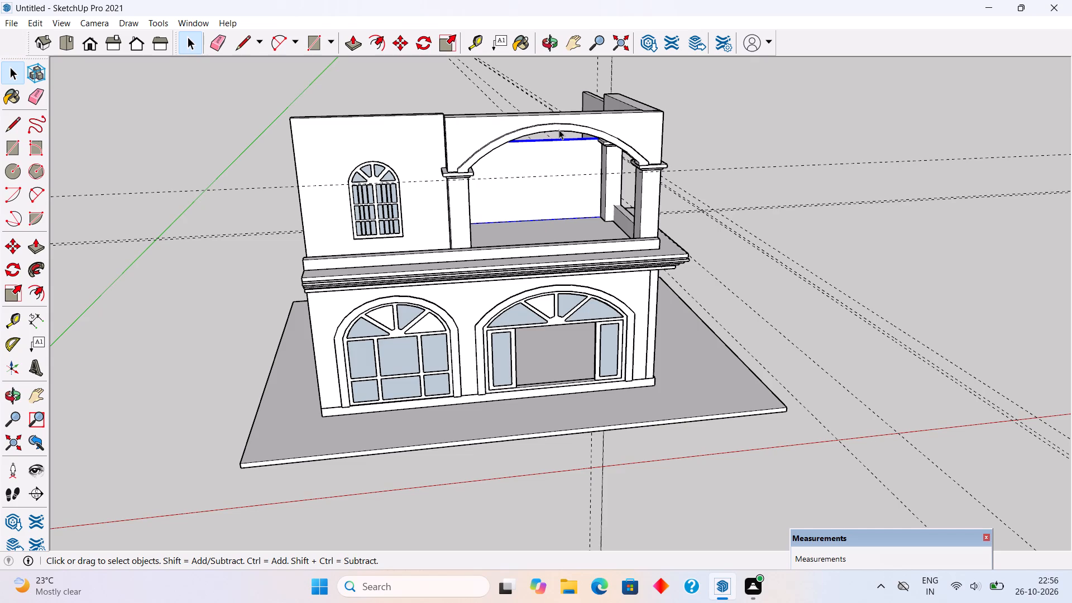
{"action": "middle_click_drag", "start_coordinate": [525, 157], "coordinate": [152, 171]}
{"action": "scroll", "coordinate": [462, 210], "scroll_direction": "up", "scroll_amount": 1}
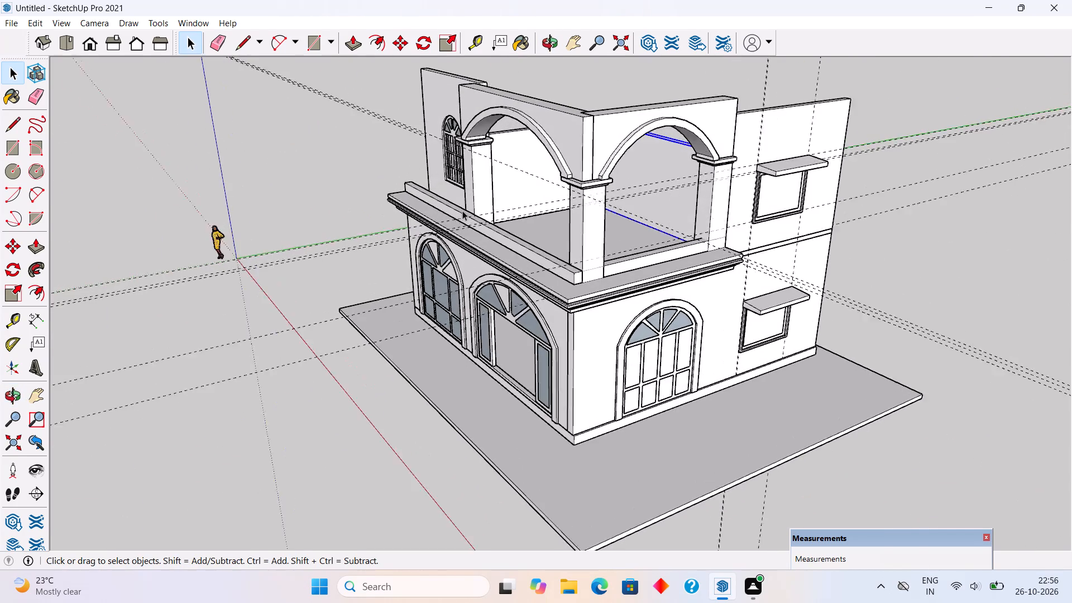
{"action": "scroll", "coordinate": [462, 210], "scroll_direction": "up", "scroll_amount": 3}
{"action": "middle_click_drag", "start_coordinate": [557, 203], "coordinate": [607, 433]}
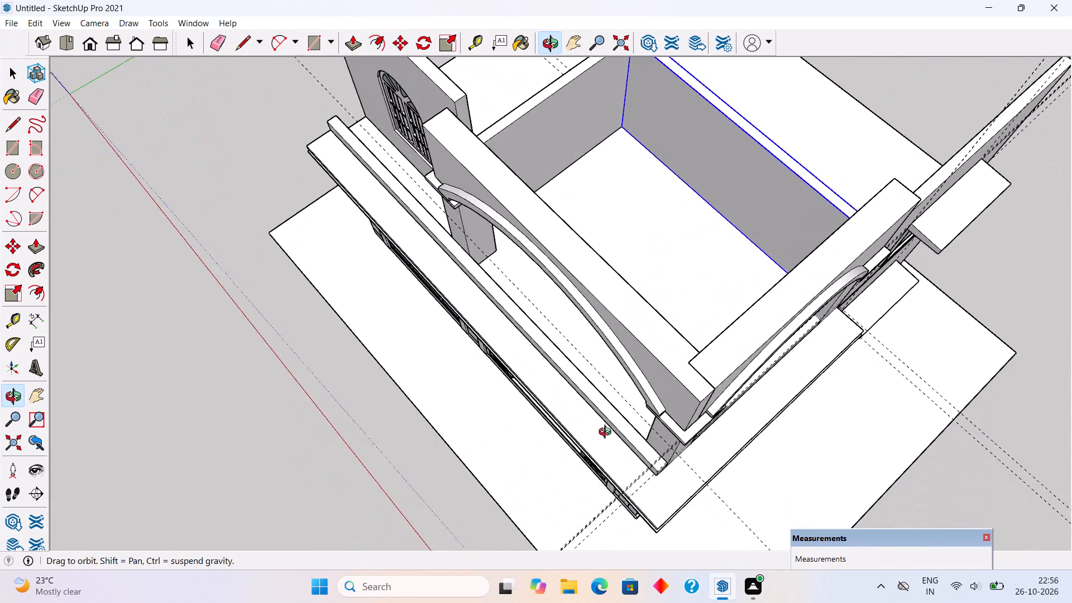
{"action": "middle_click_drag", "start_coordinate": [607, 433], "coordinate": [801, 217]}
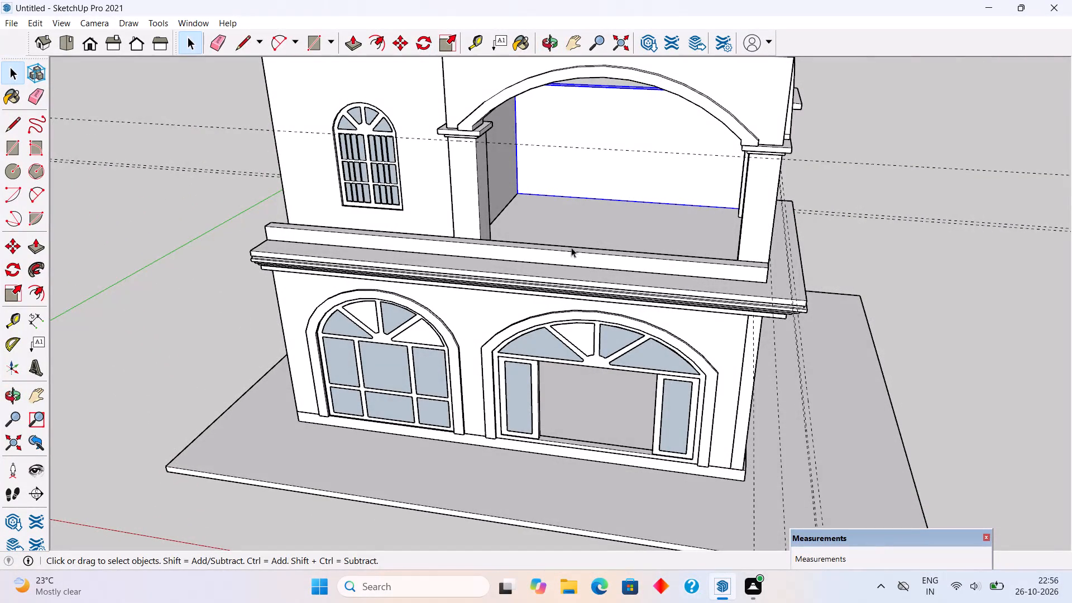
Delete the low parapet wall running along the front edge of the upper floor.
{"action": "scroll", "coordinate": [538, 242], "scroll_direction": "down", "scroll_amount": 1}
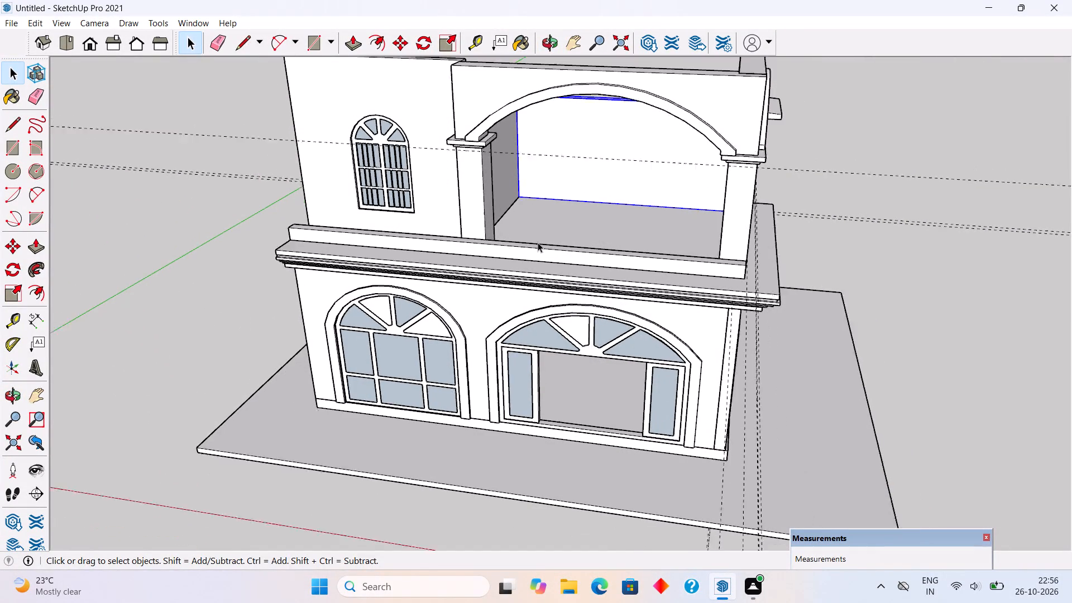
{"action": "scroll", "coordinate": [538, 242], "scroll_direction": "down", "scroll_amount": 1}
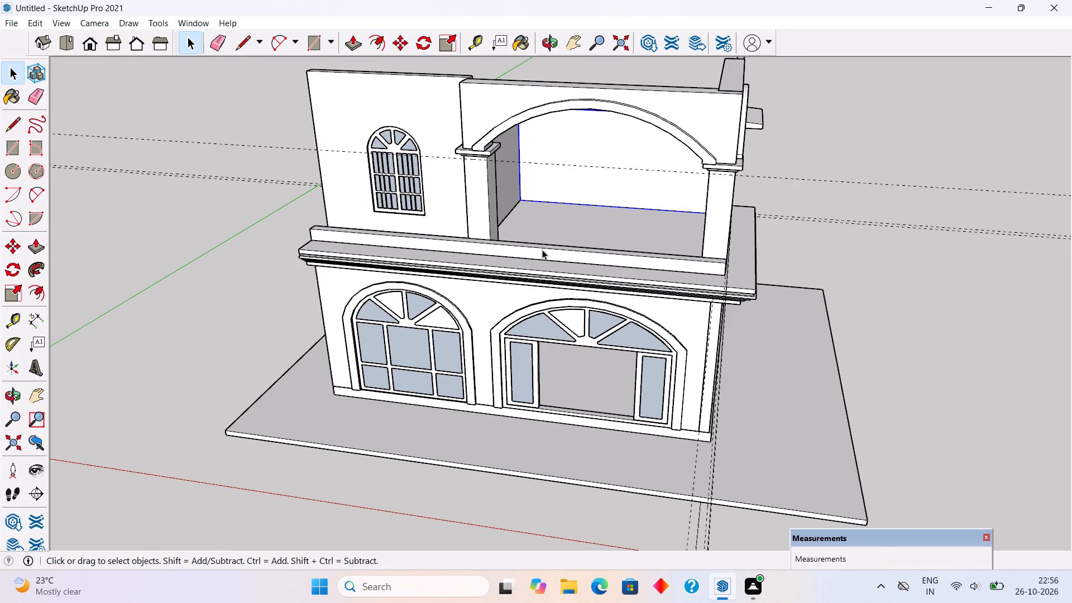
{"action": "left_click", "coordinate": [542, 251]}
{"action": "key", "text": "Delete"}
Draw a floor rectangle about 18' 3" by 2' 4" between the feet of the front arch's two columns.
{"action": "middle_click_drag", "start_coordinate": [618, 239], "coordinate": [711, 369]}
{"action": "scroll", "coordinate": [605, 291], "scroll_direction": "up", "scroll_amount": 8}
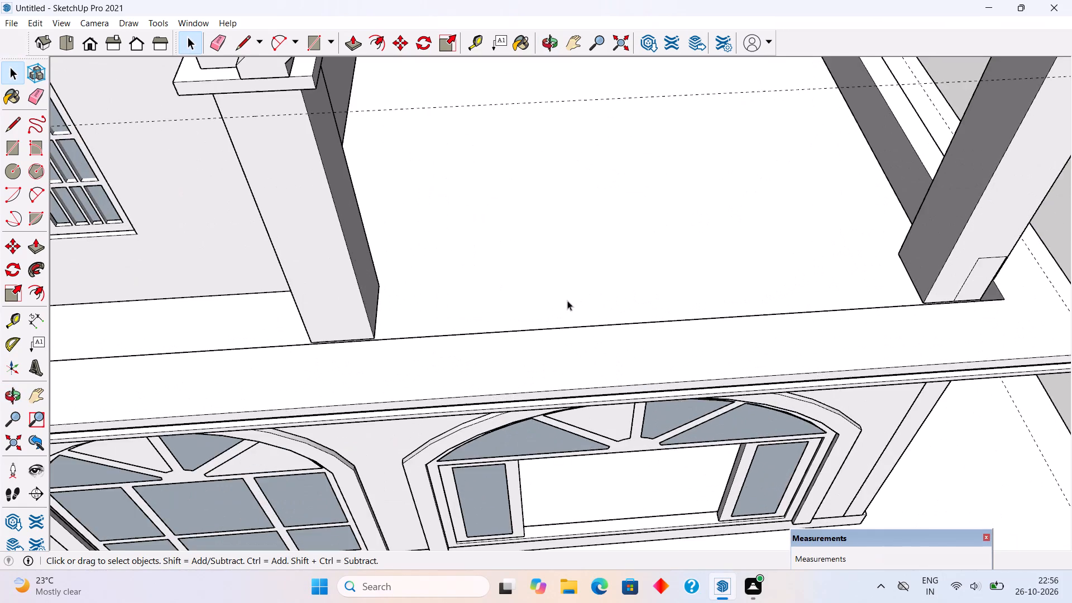
{"action": "scroll", "coordinate": [567, 300], "scroll_direction": "up", "scroll_amount": 1}
{"action": "middle_click_drag", "start_coordinate": [563, 299], "coordinate": [549, 356]}
{"action": "scroll", "coordinate": [392, 366], "scroll_direction": "up", "scroll_amount": 4}
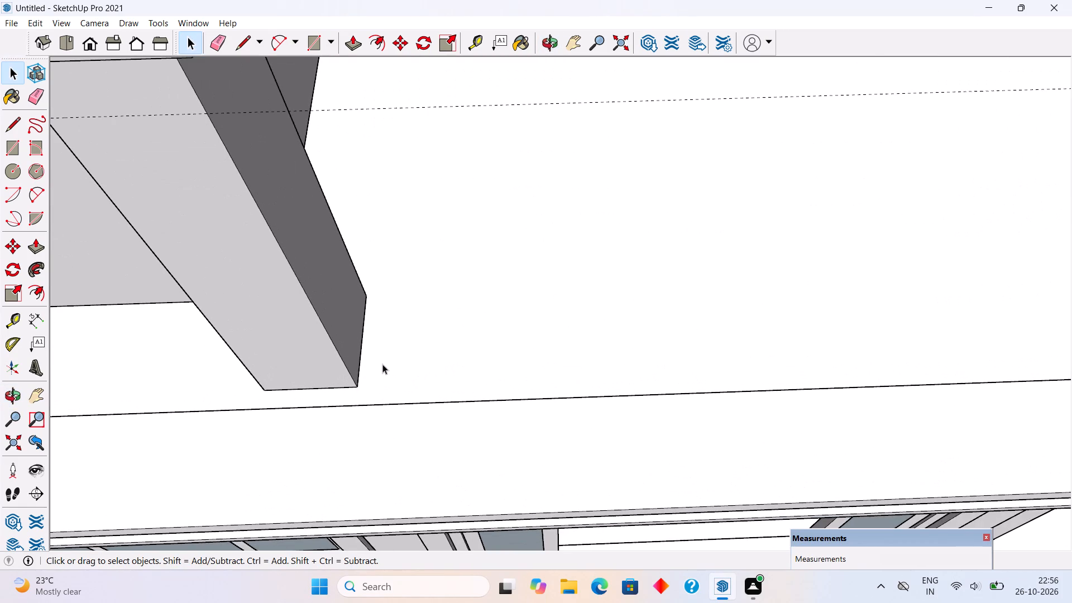
{"action": "key", "text": "r"}
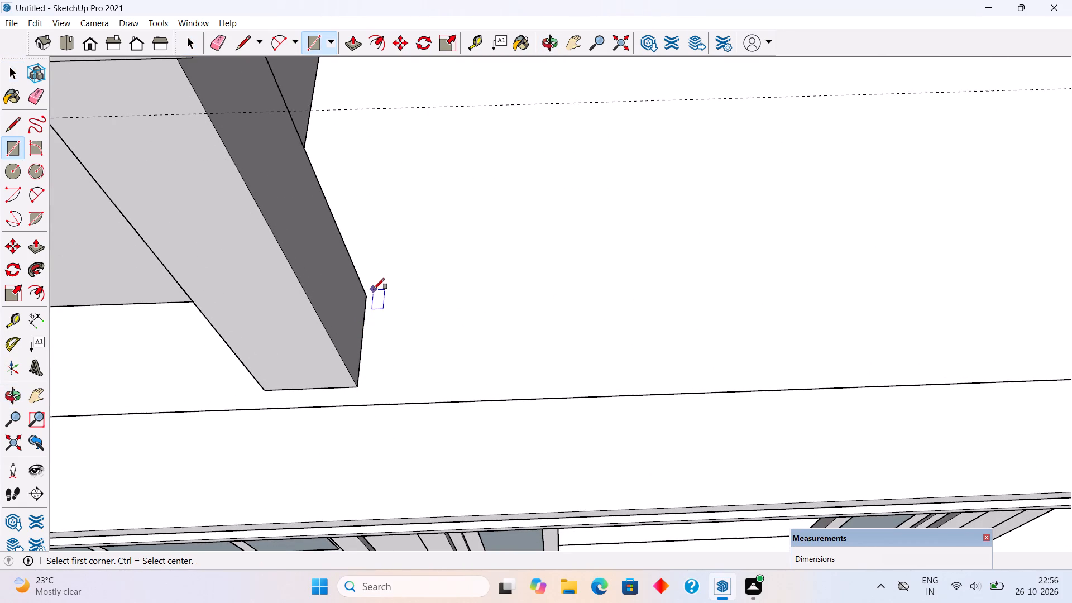
{"action": "left_click", "coordinate": [368, 295]}
{"action": "scroll", "coordinate": [350, 315], "scroll_direction": "down", "scroll_amount": 6}
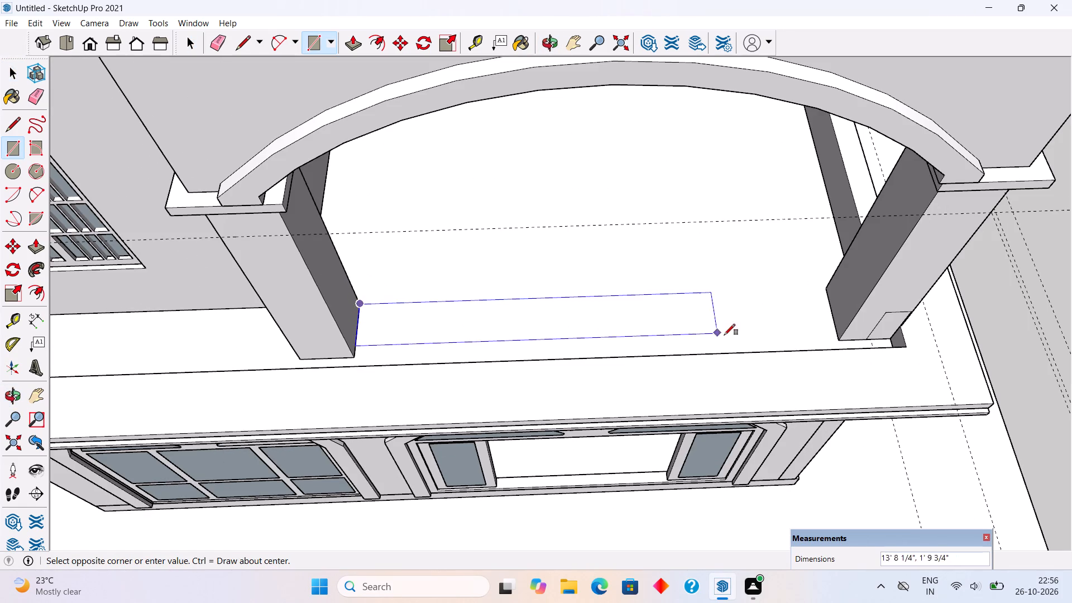
{"action": "left_click", "coordinate": [839, 341]}
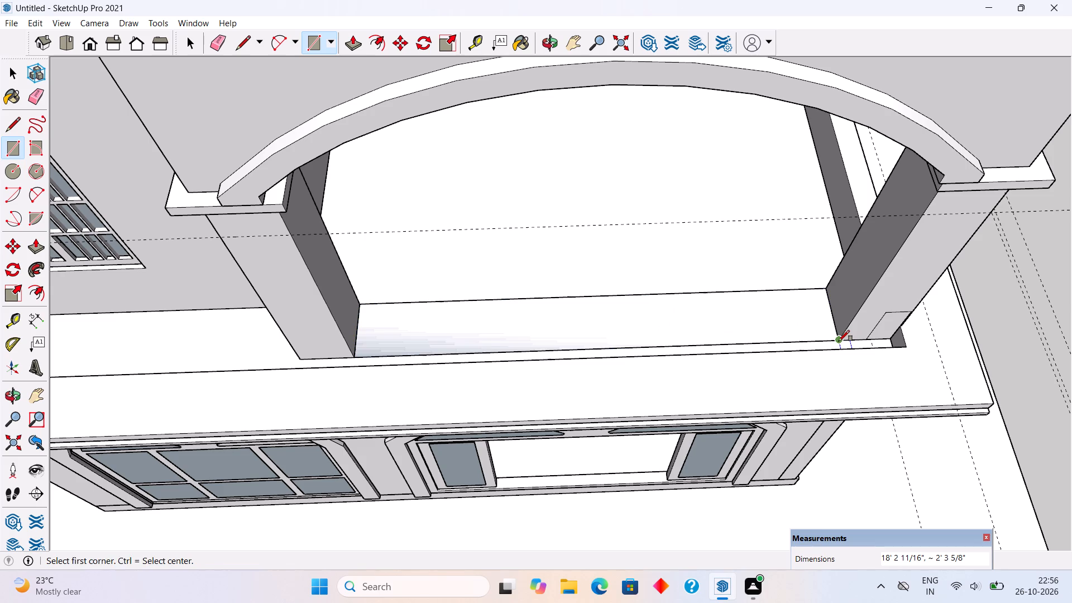
Extrude the rectangle between the front arch columns up 1' into a low wall.
{"action": "key", "text": "p"}
{"action": "left_click", "coordinate": [832, 334]}
{"action": "type", "text": "1'"}
{"action": "key", "text": "Return"}
{"action": "key", "text": "space"}
Raise the top of the low wall between the front columns by another 1'.
{"action": "scroll", "coordinate": [840, 341], "scroll_direction": "down", "scroll_amount": 4}
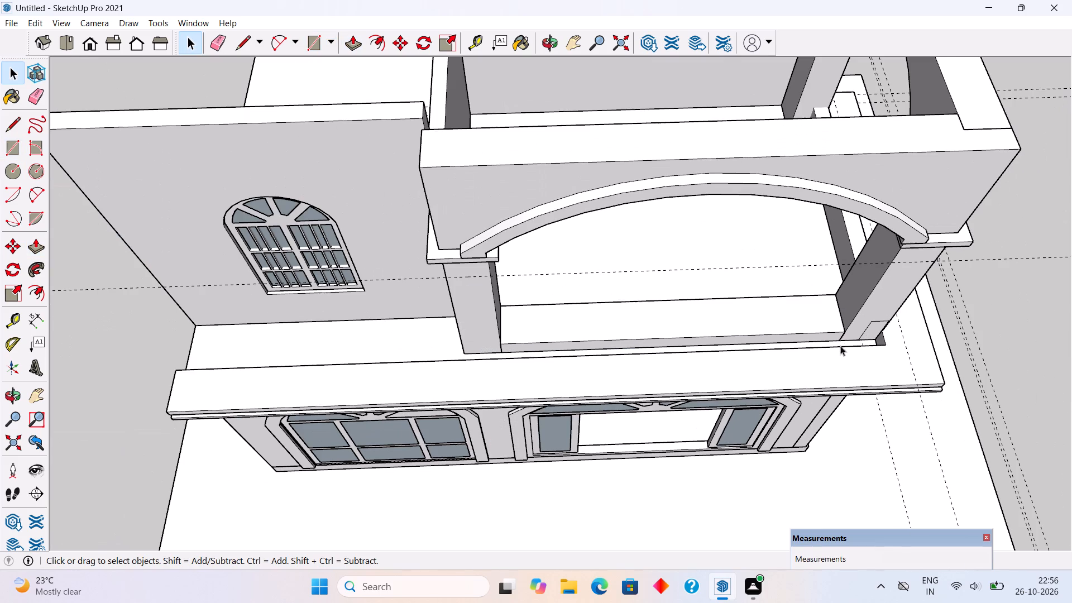
{"action": "middle_click_drag", "start_coordinate": [826, 396], "coordinate": [763, 123]}
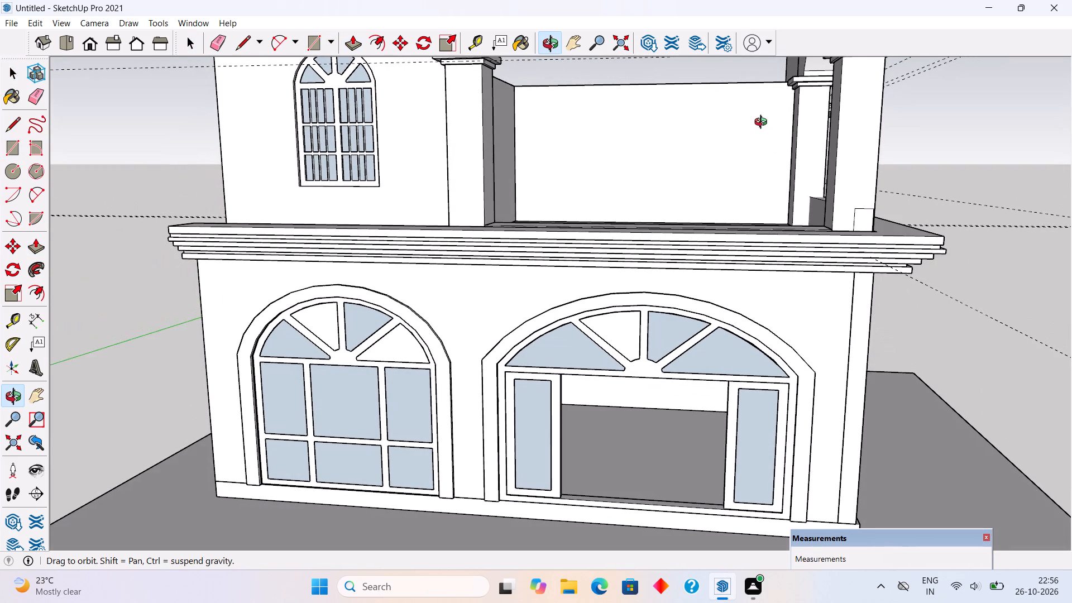
{"action": "middle_click_drag", "start_coordinate": [763, 123], "coordinate": [816, 301]}
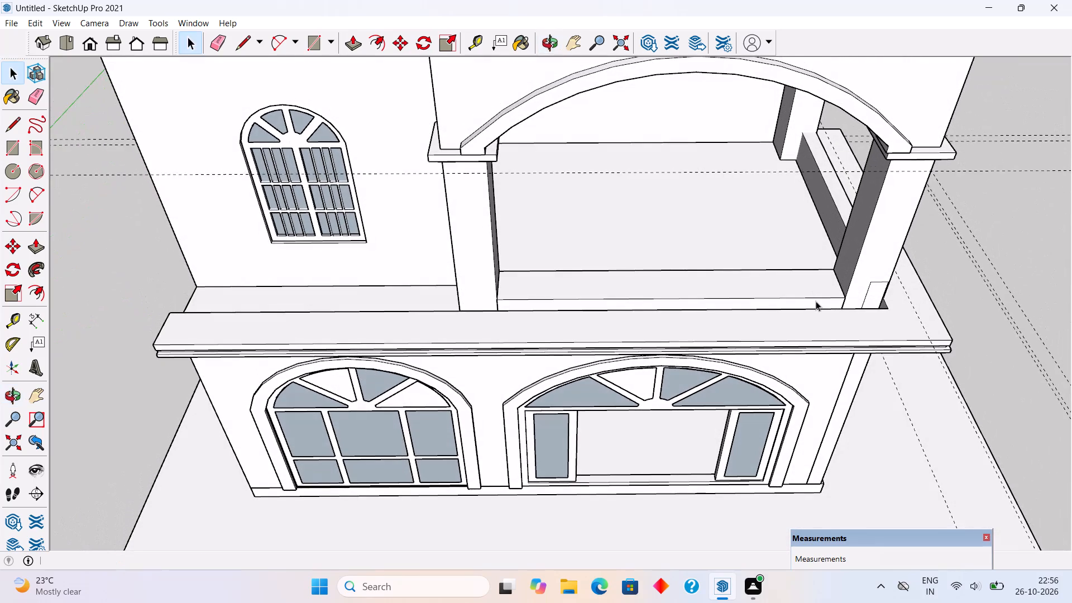
{"action": "key", "text": "p"}
{"action": "left_click", "coordinate": [825, 284]}
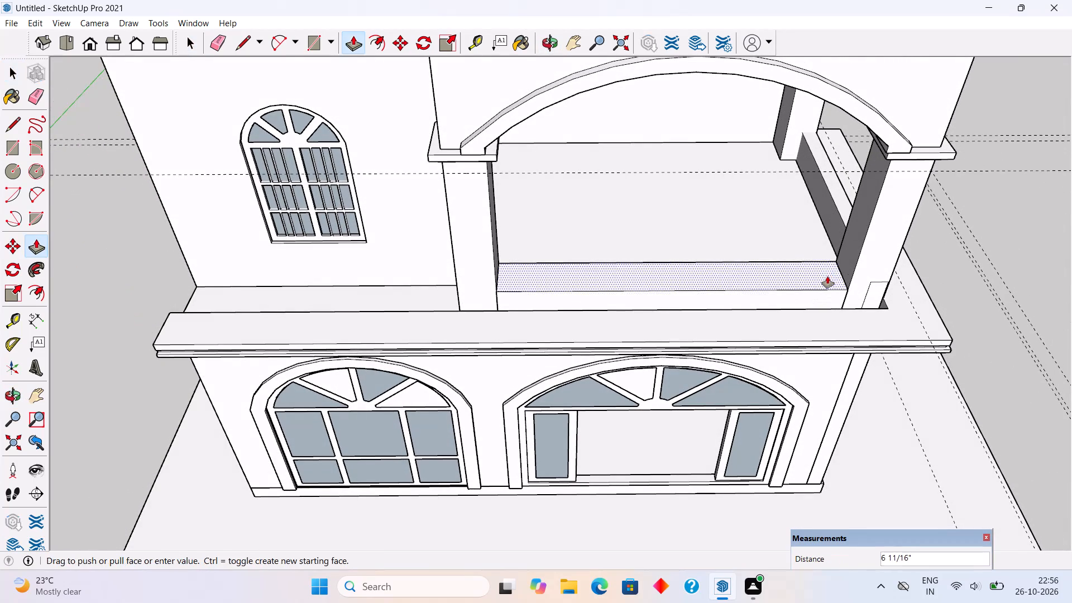
{"action": "type", "text": "1'"}
{"action": "key", "text": "Return"}
{"action": "key", "text": "space"}
Make the low wall between the front arch columns a group.
{"action": "triple_click", "coordinate": [827, 276]}
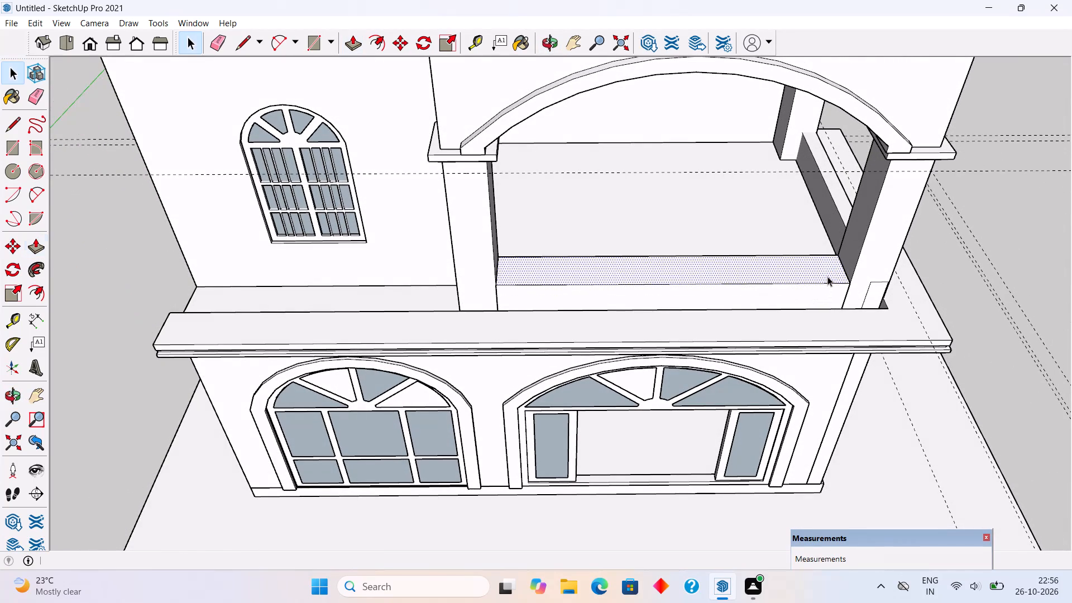
{"action": "right_click", "coordinate": [827, 276]}
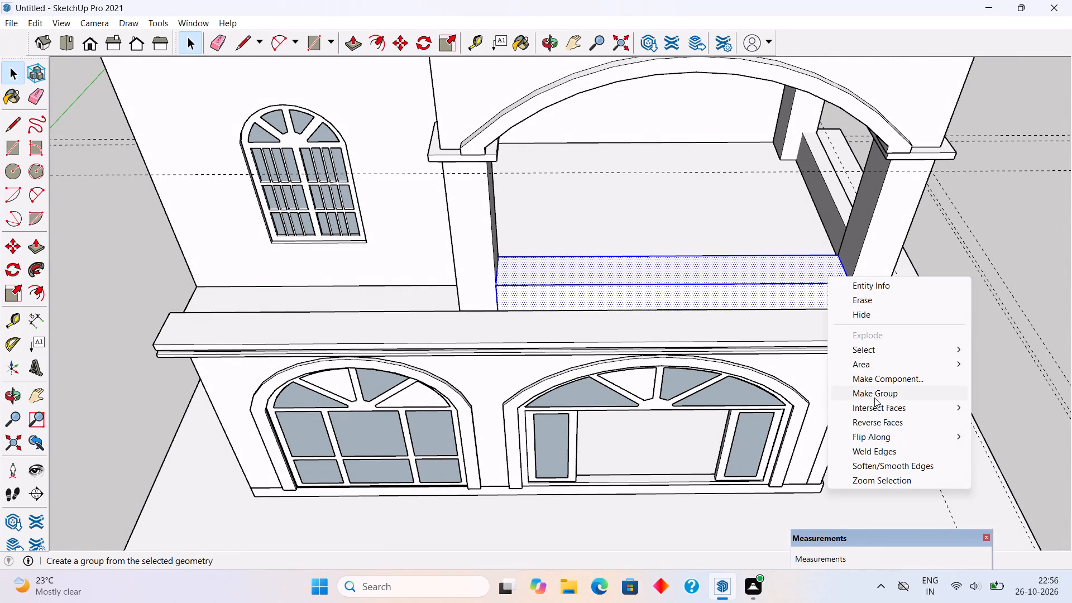
{"action": "left_click", "coordinate": [874, 388]}
{"action": "left_click", "coordinate": [948, 303]}
Place a horizontal guide 2.5' above the low wall's top on the inner face of the front arch's left column.
{"action": "middle_click_drag", "start_coordinate": [921, 291], "coordinate": [907, 253]}
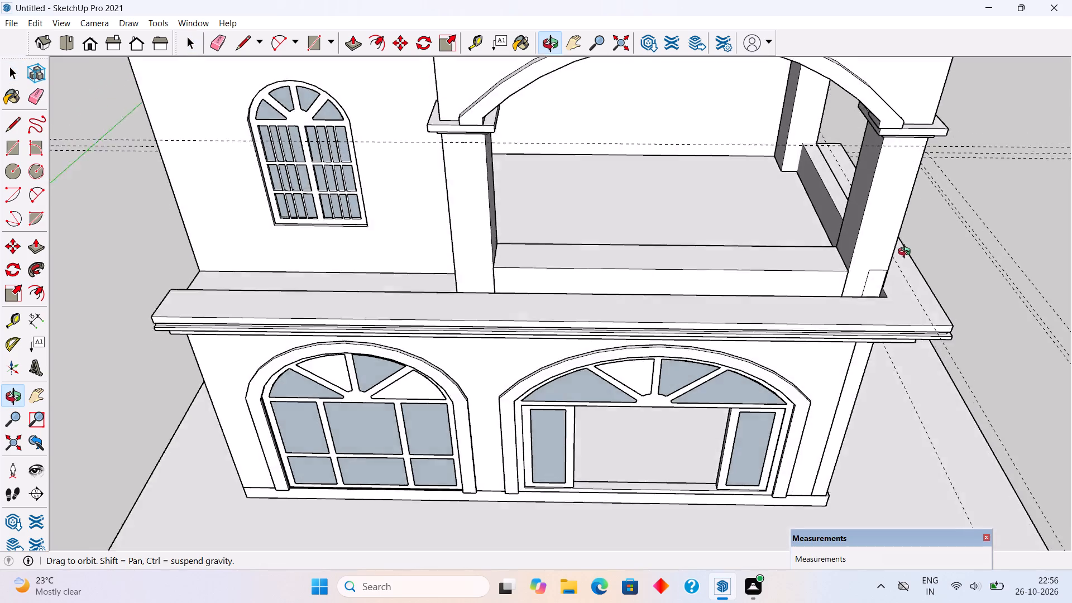
{"action": "middle_click_drag", "start_coordinate": [907, 253], "coordinate": [725, 145]}
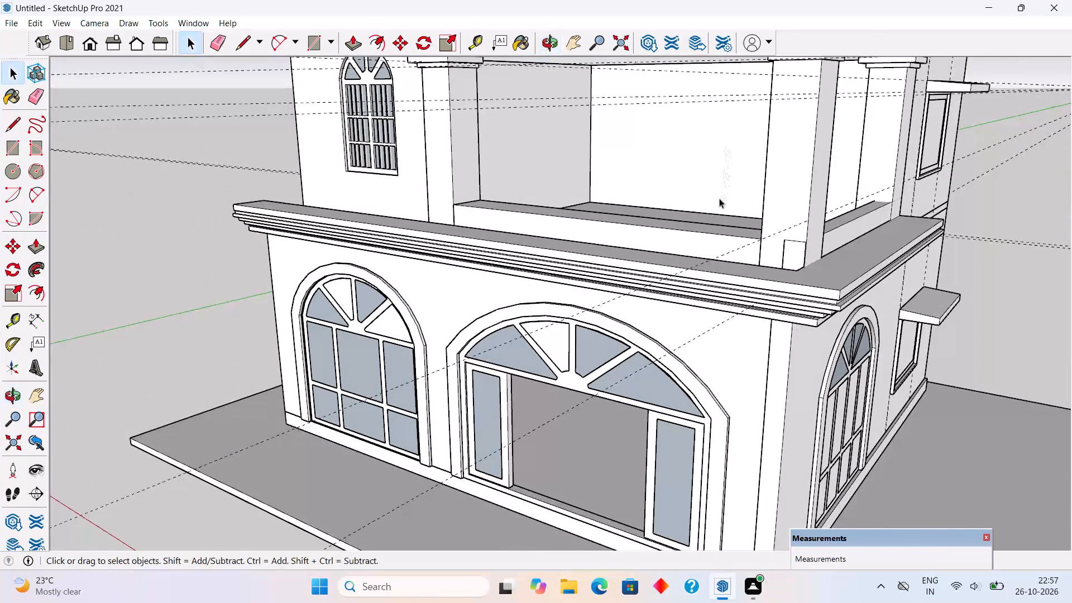
{"action": "scroll", "coordinate": [712, 222], "scroll_direction": "up", "scroll_amount": 4}
{"action": "middle_click_drag", "start_coordinate": [745, 247], "coordinate": [902, 201]}
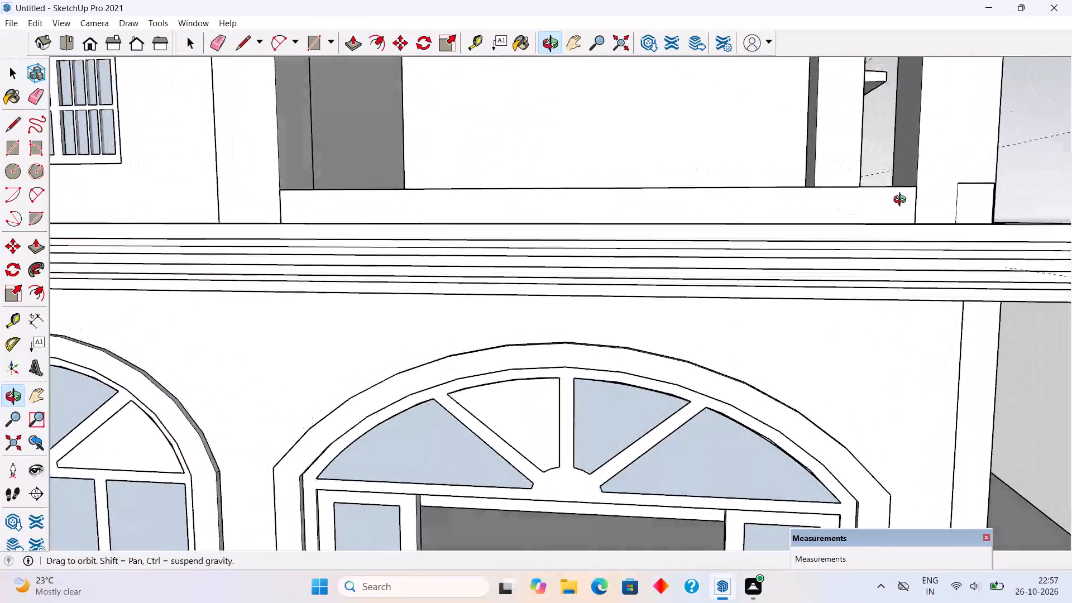
{"action": "middle_click_drag", "start_coordinate": [902, 201], "coordinate": [930, 241]}
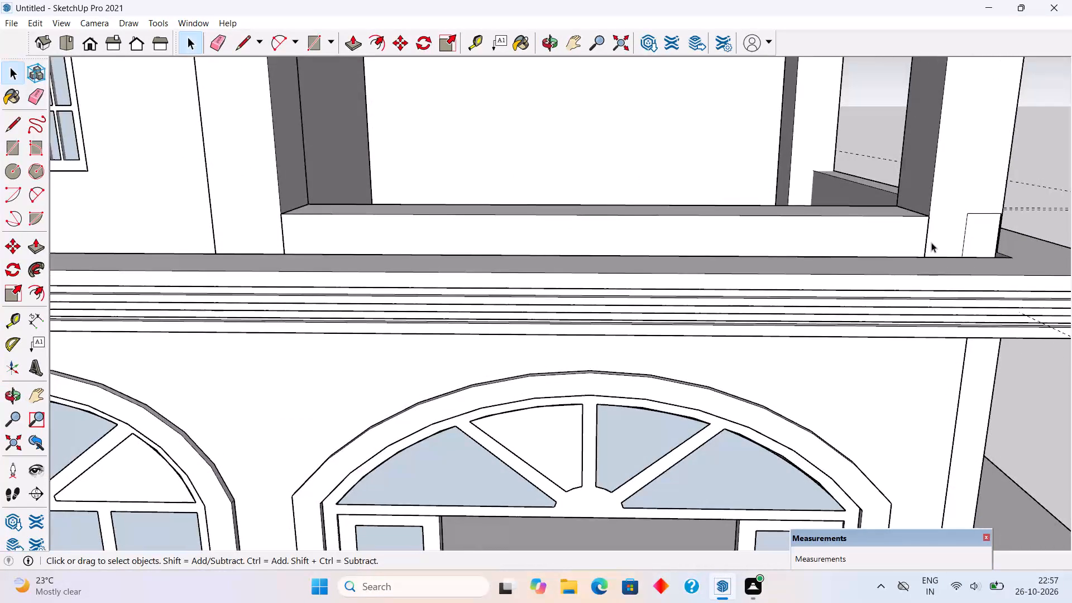
{"action": "middle_click_drag", "start_coordinate": [616, 239], "coordinate": [607, 294]}
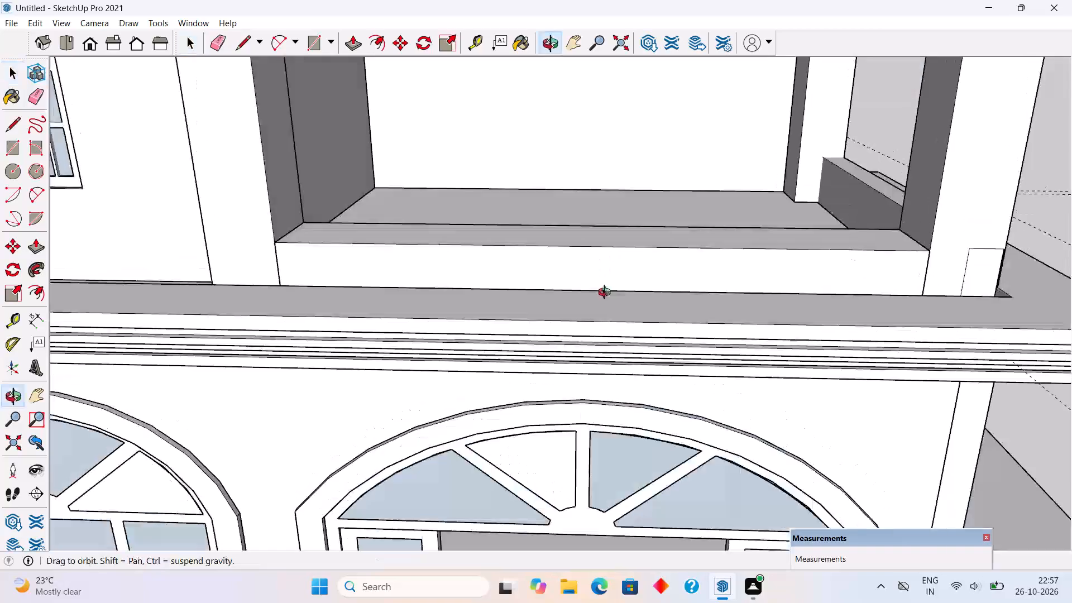
{"action": "middle_click_drag", "start_coordinate": [607, 294], "coordinate": [604, 378]}
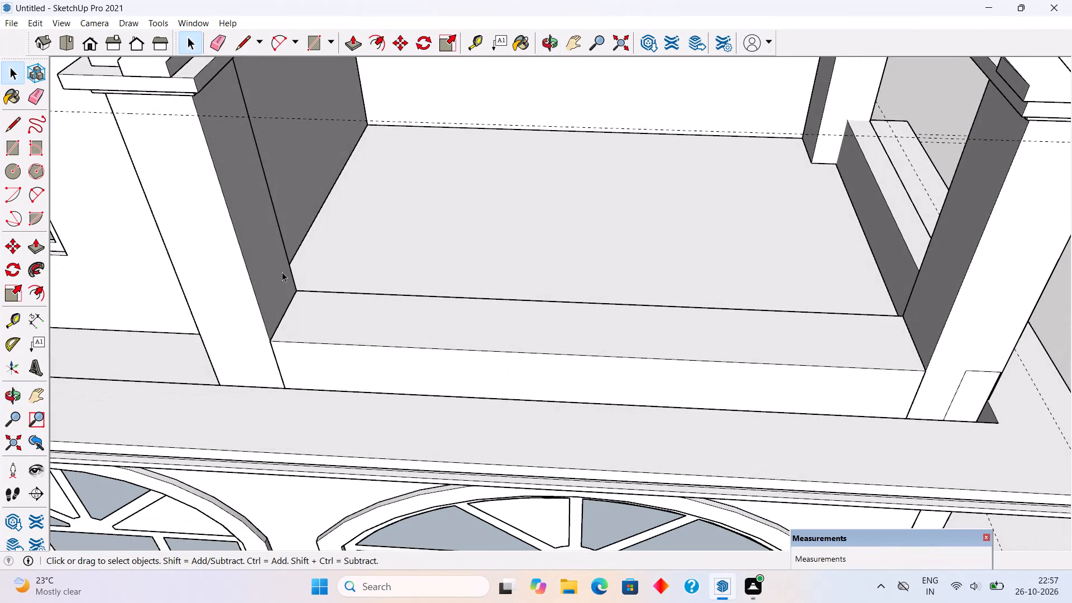
{"action": "key", "text": "t"}
{"action": "left_click", "coordinate": [290, 307]}
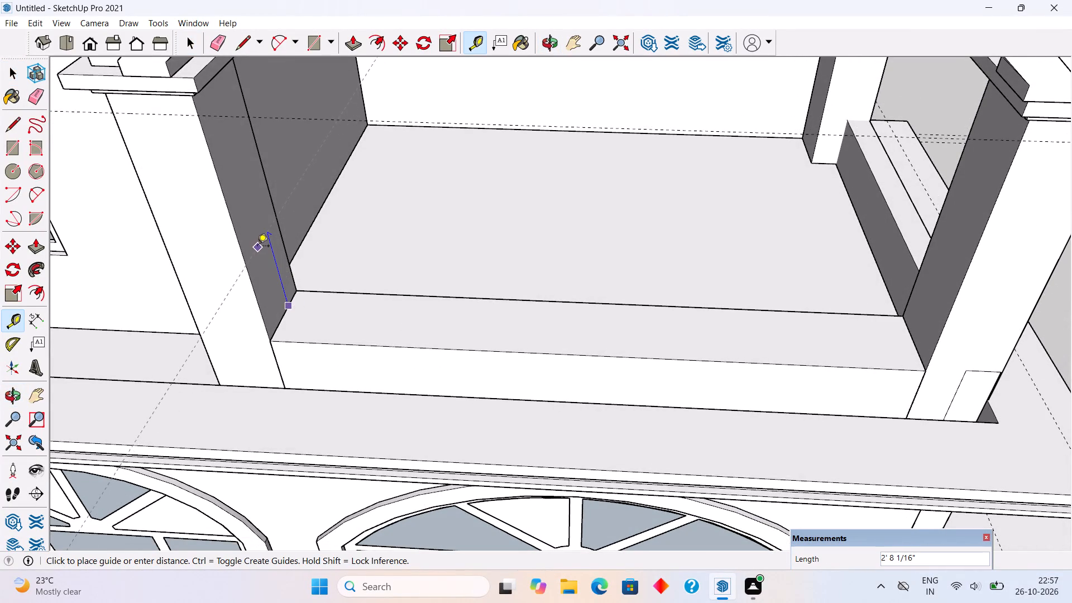
{"action": "type", "text": "2.5'"}
{"action": "key", "text": "Return"}
{"action": "key", "text": "space"}
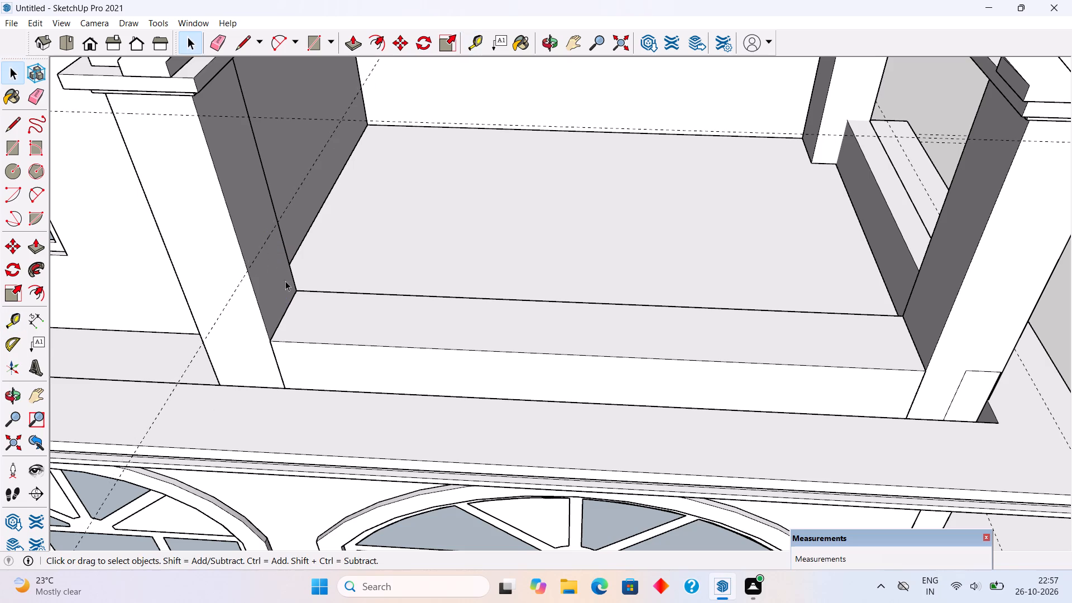
Place a vertical guide about 1' 2" from the front edge, centred on the left column's inner face.
{"action": "middle_click_drag", "start_coordinate": [253, 245], "coordinate": [204, 197]}
{"action": "scroll", "coordinate": [204, 197], "scroll_direction": "up", "scroll_amount": 1}
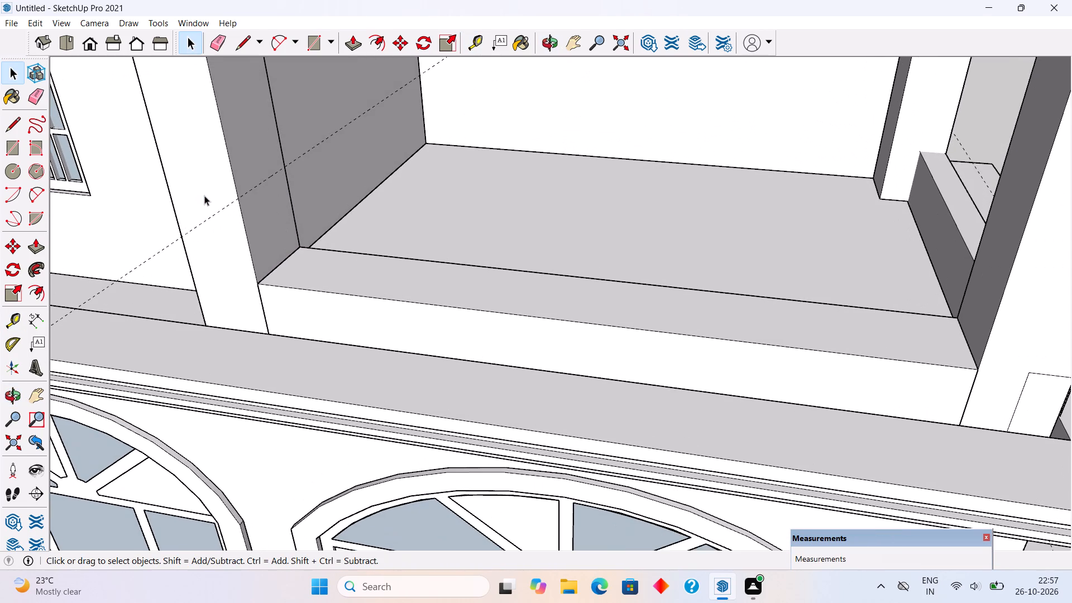
{"action": "scroll", "coordinate": [205, 195], "scroll_direction": "up", "scroll_amount": 3}
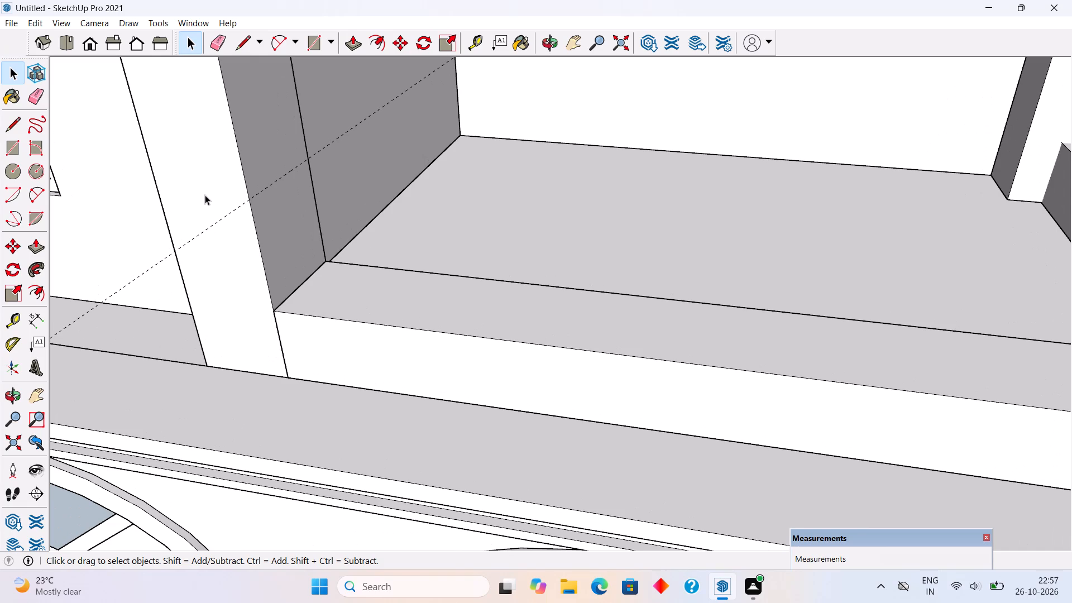
{"action": "key", "text": "t"}
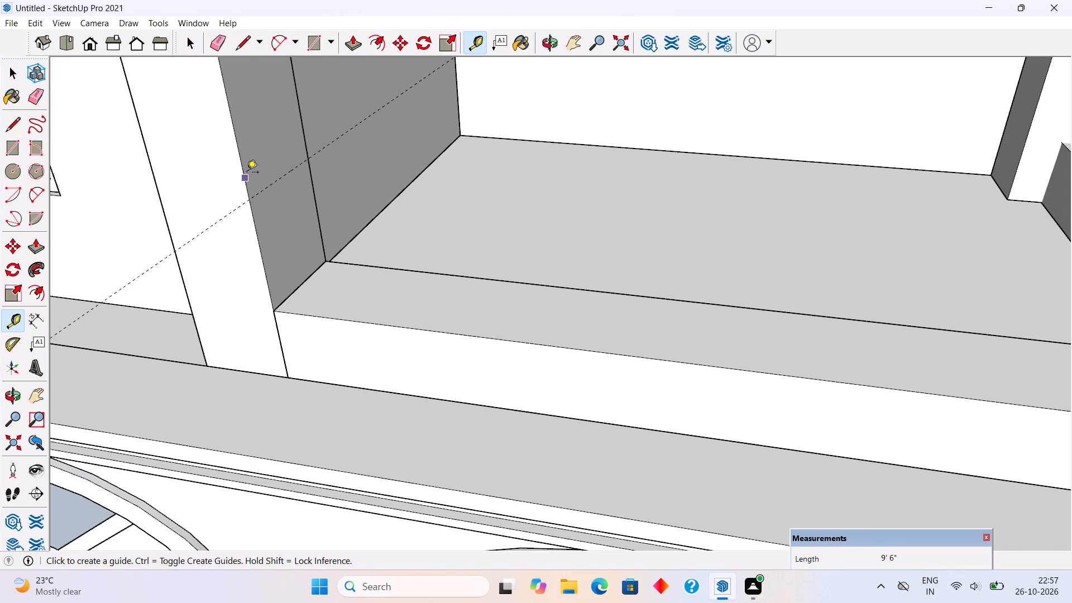
{"action": "left_click", "coordinate": [243, 178]}
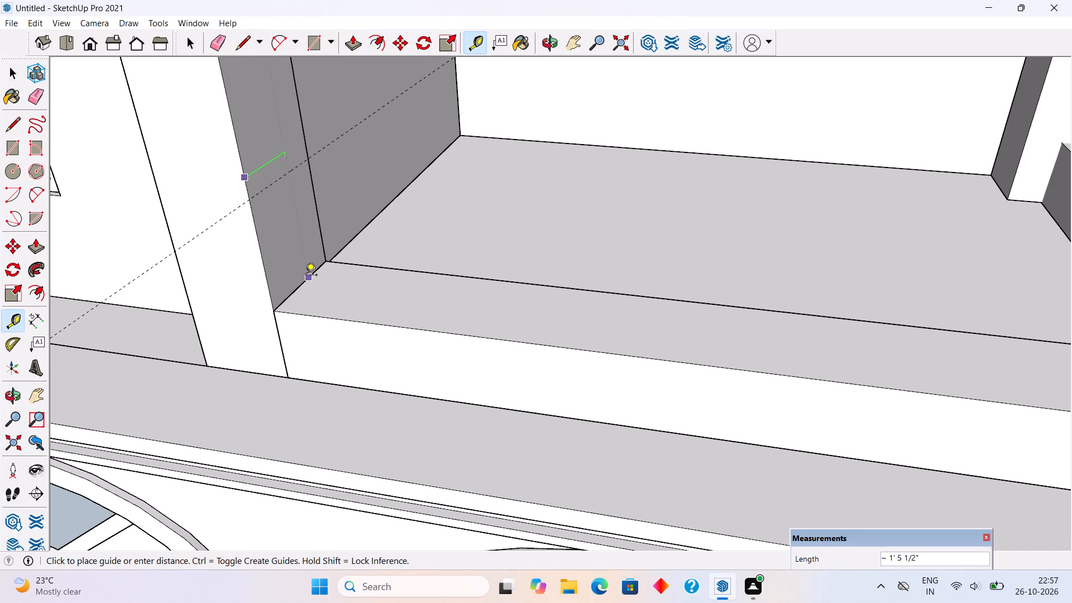
{"action": "left_click", "coordinate": [306, 282]}
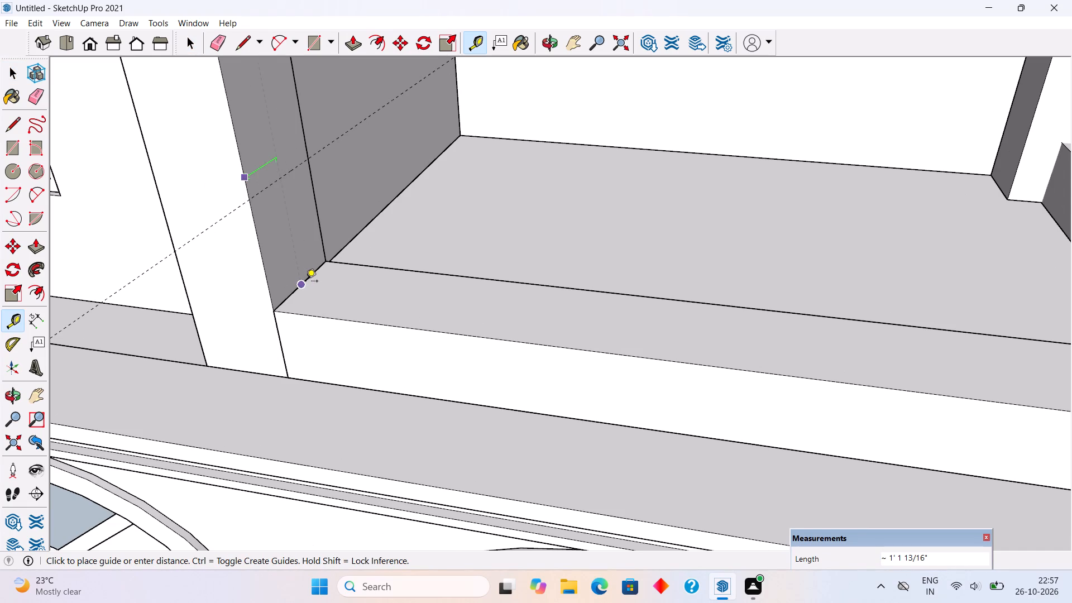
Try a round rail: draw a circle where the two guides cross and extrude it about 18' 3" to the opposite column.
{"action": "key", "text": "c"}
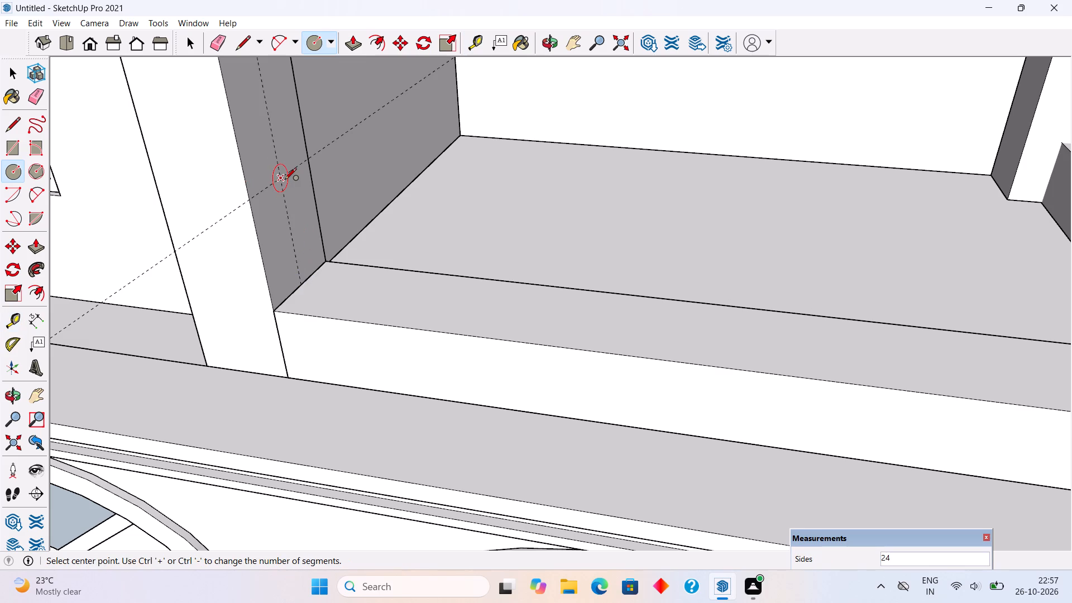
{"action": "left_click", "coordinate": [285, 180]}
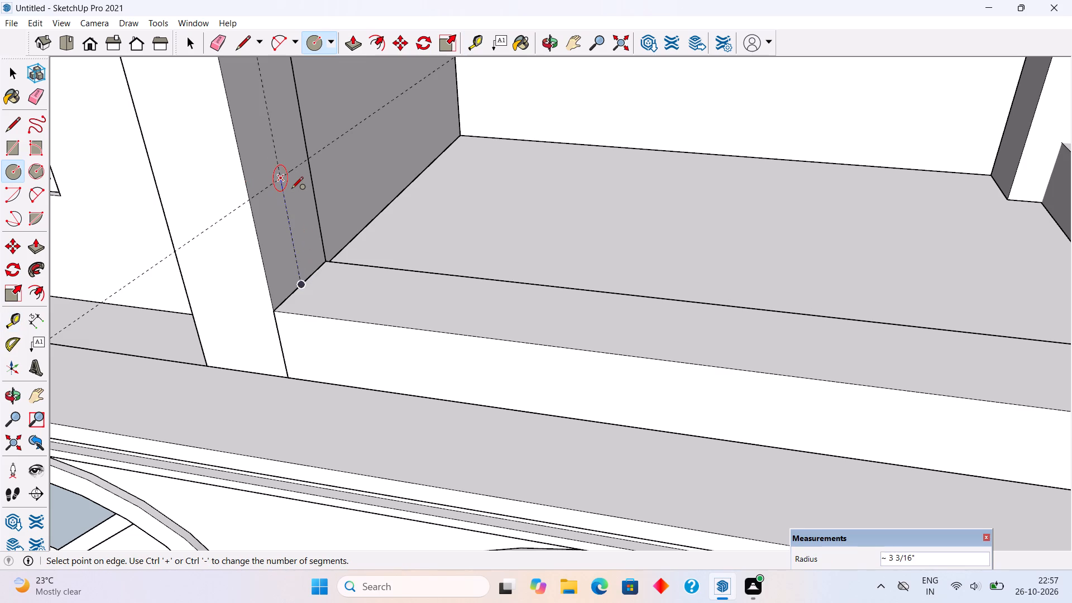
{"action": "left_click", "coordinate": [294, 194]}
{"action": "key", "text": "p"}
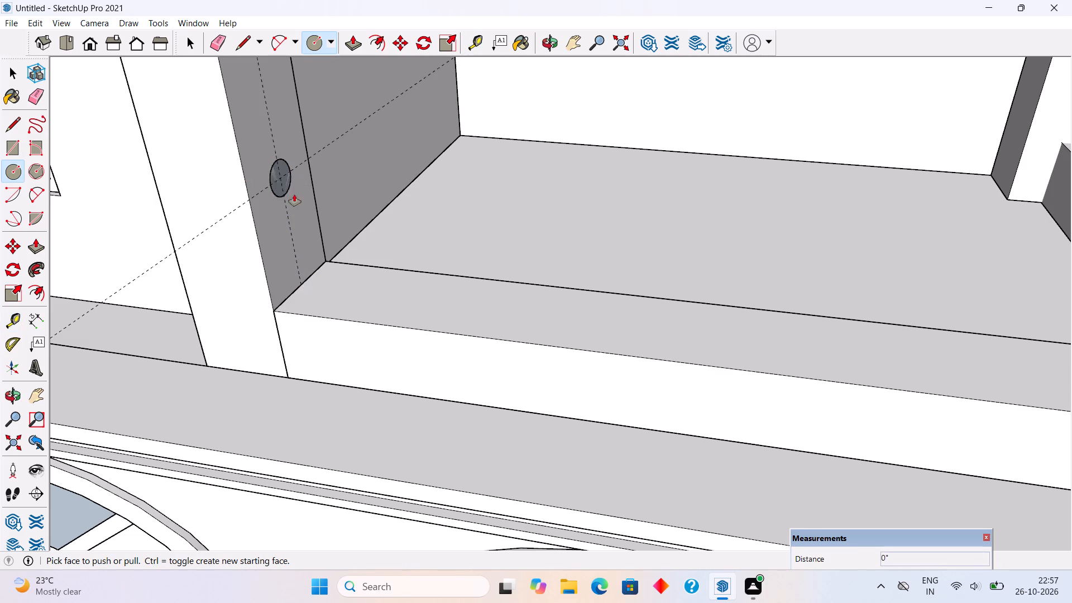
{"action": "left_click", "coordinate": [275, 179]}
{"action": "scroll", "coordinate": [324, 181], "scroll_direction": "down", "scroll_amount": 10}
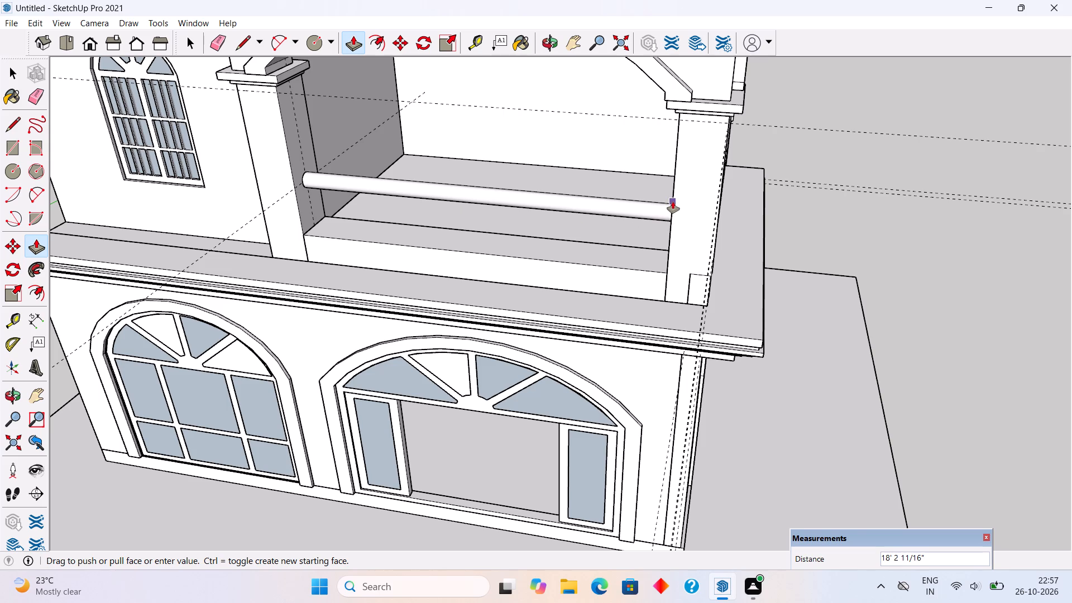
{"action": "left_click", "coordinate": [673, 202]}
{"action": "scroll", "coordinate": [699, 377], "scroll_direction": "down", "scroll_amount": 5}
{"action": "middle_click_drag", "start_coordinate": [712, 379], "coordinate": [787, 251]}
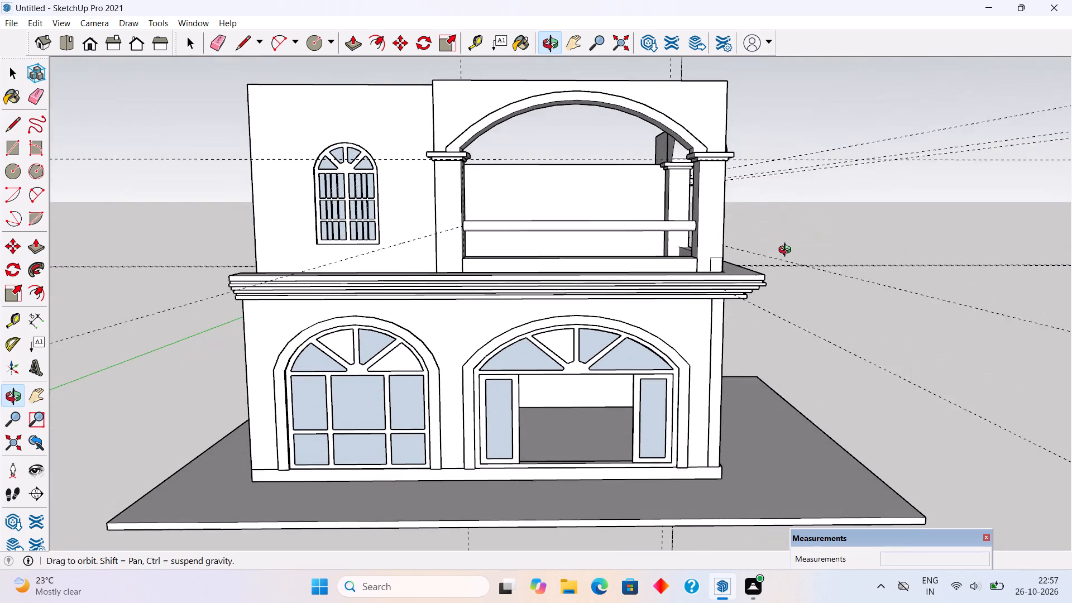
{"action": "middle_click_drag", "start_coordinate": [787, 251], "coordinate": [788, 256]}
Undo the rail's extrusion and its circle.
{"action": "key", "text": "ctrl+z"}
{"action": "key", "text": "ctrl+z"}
Lower the top of the low wall group between the front columns by 4".
{"action": "scroll", "coordinate": [547, 252], "scroll_direction": "up", "scroll_amount": 6}
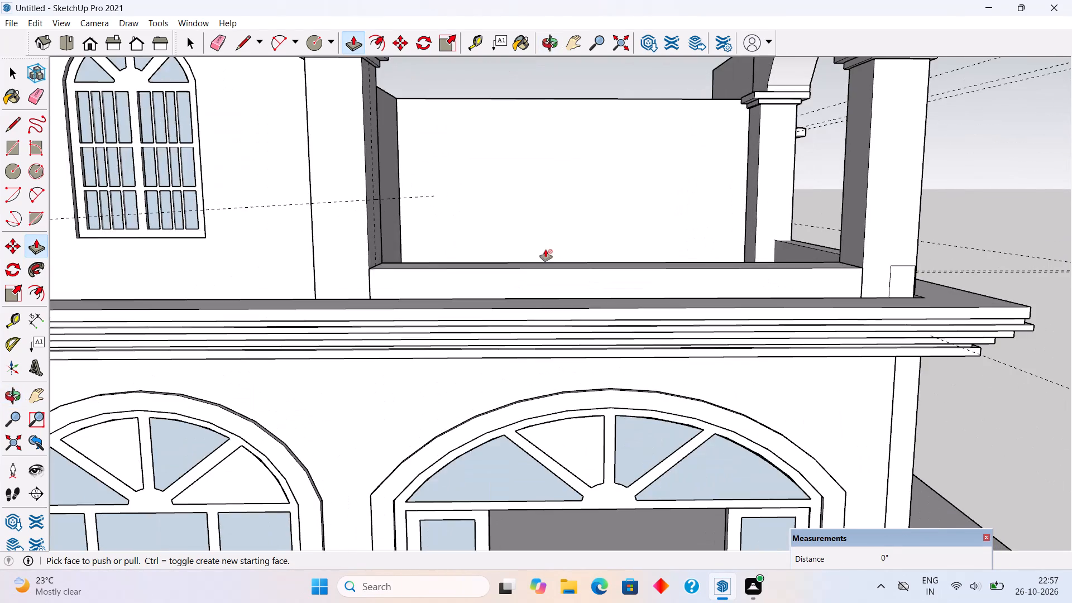
{"action": "middle_click_drag", "start_coordinate": [539, 244], "coordinate": [432, 270]}
{"action": "key", "text": "space"}
{"action": "triple_click", "coordinate": [462, 309]}
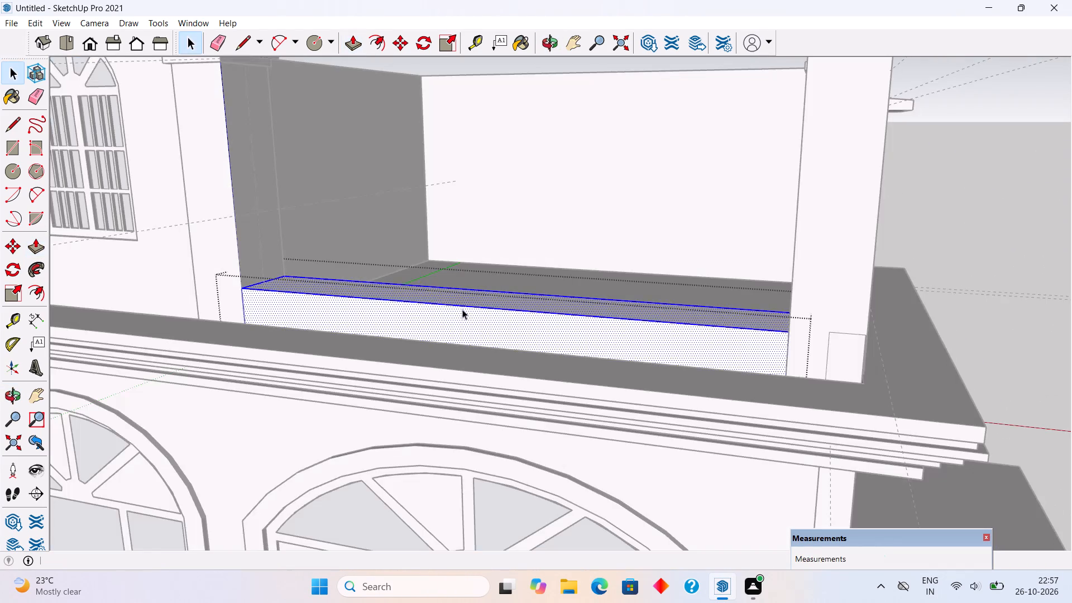
{"action": "key", "text": "p"}
{"action": "left_click", "coordinate": [477, 296]}
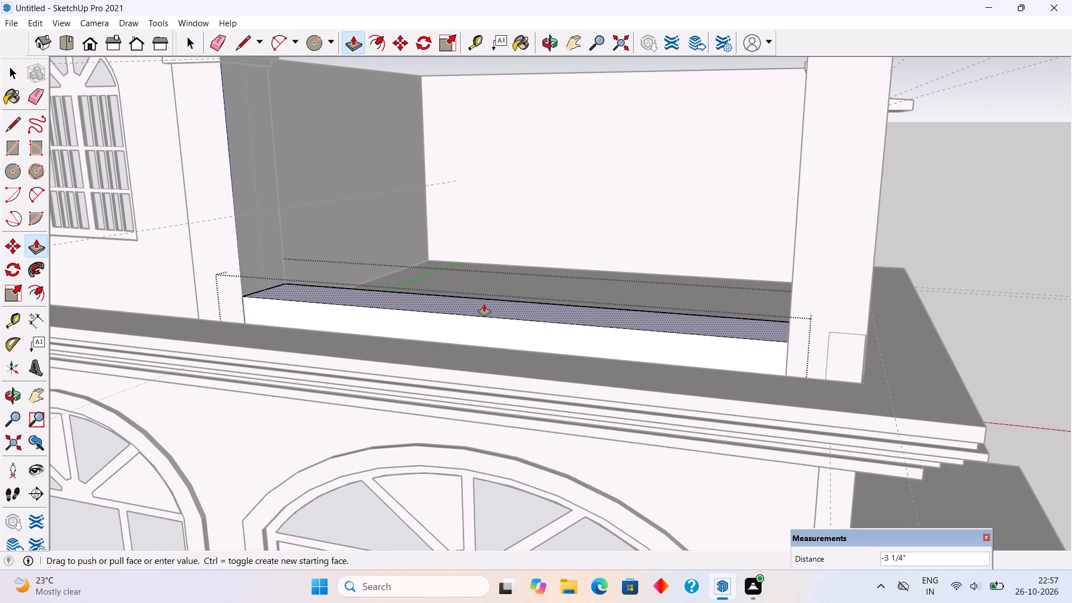
{"action": "type", "text": "4\""}
{"action": "key", "text": "Return"}
{"action": "key", "text": "space"}
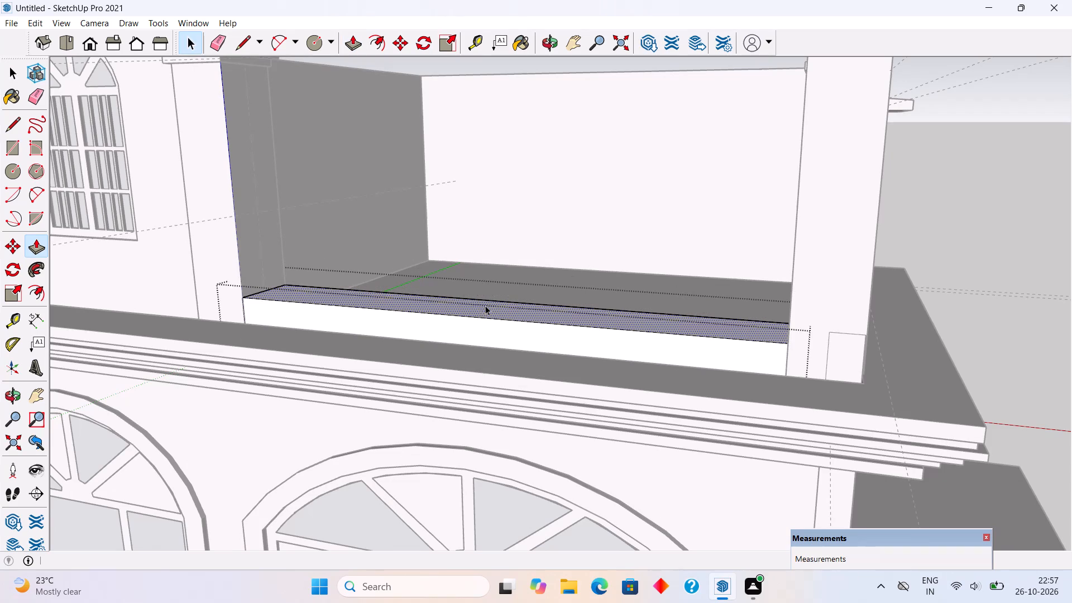
{"action": "left_click", "coordinate": [939, 193]}
Place another horizontal guide 6" above the existing one on the left column's inner face.
{"action": "scroll", "coordinate": [218, 195], "scroll_direction": "up", "scroll_amount": 4}
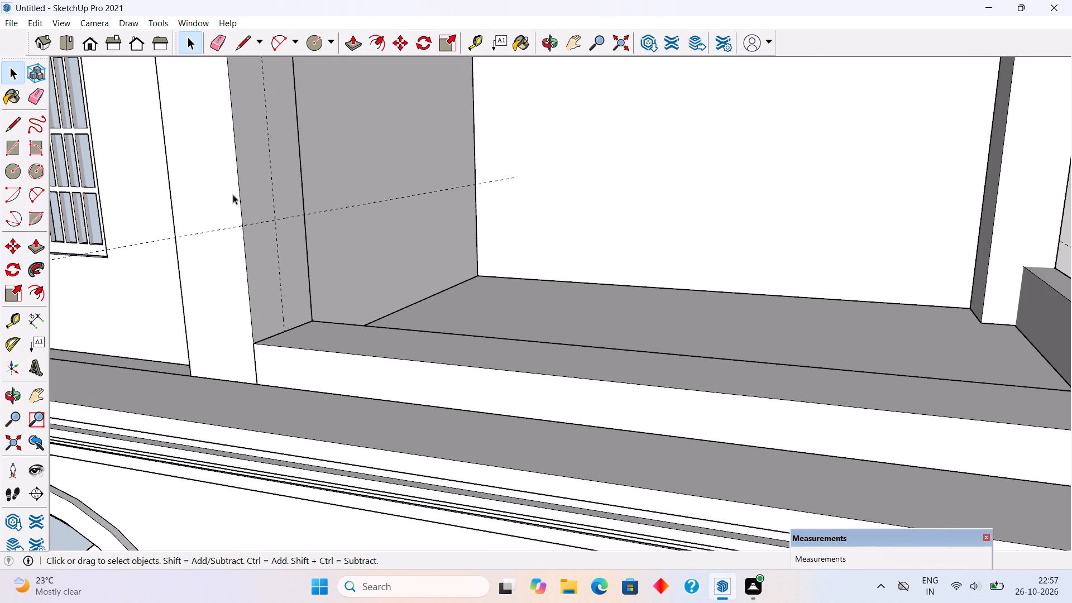
{"action": "key", "text": "t"}
{"action": "left_click", "coordinate": [298, 213]}
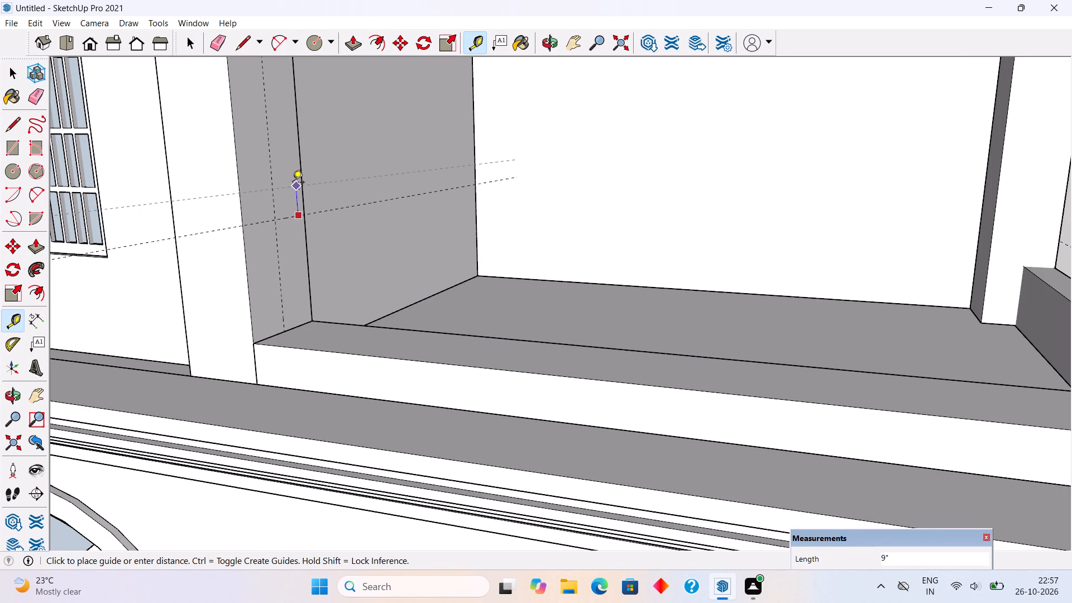
{"action": "type", "text": "6\""}
{"action": "key", "text": "Return"}
{"action": "key", "text": "space"}
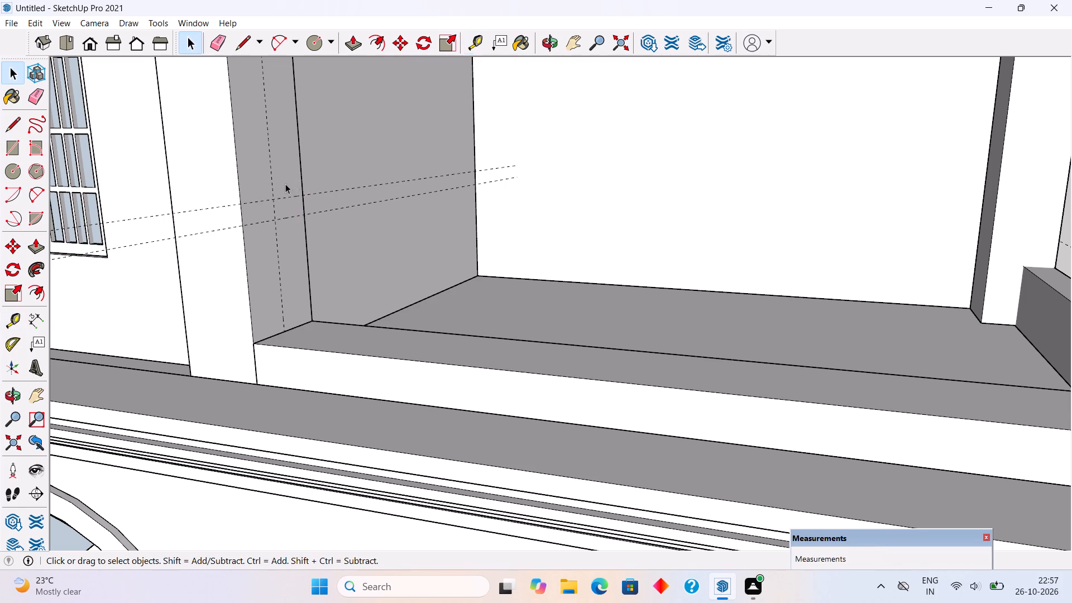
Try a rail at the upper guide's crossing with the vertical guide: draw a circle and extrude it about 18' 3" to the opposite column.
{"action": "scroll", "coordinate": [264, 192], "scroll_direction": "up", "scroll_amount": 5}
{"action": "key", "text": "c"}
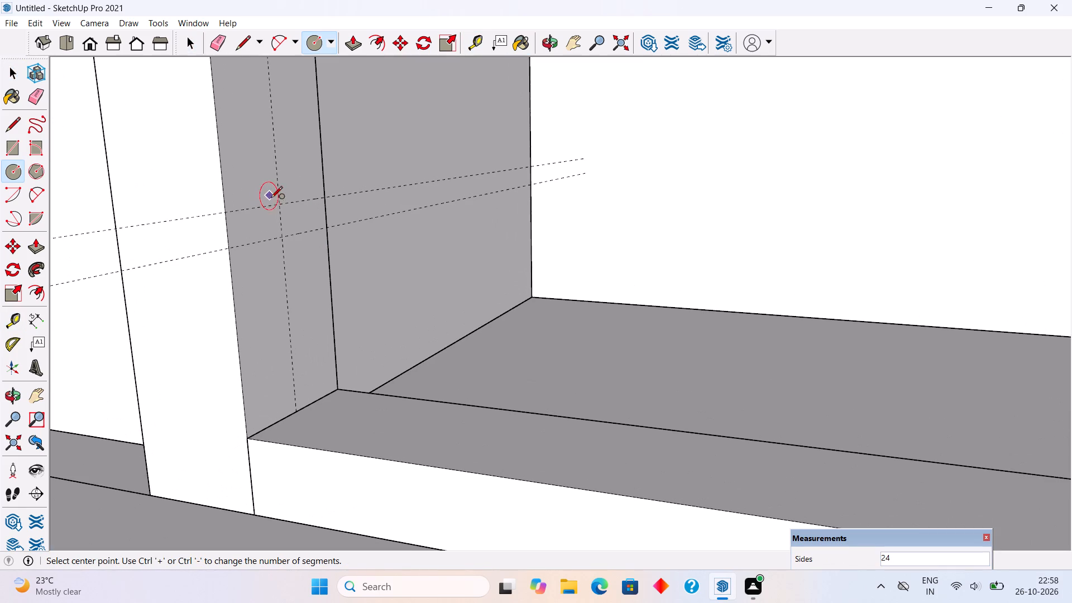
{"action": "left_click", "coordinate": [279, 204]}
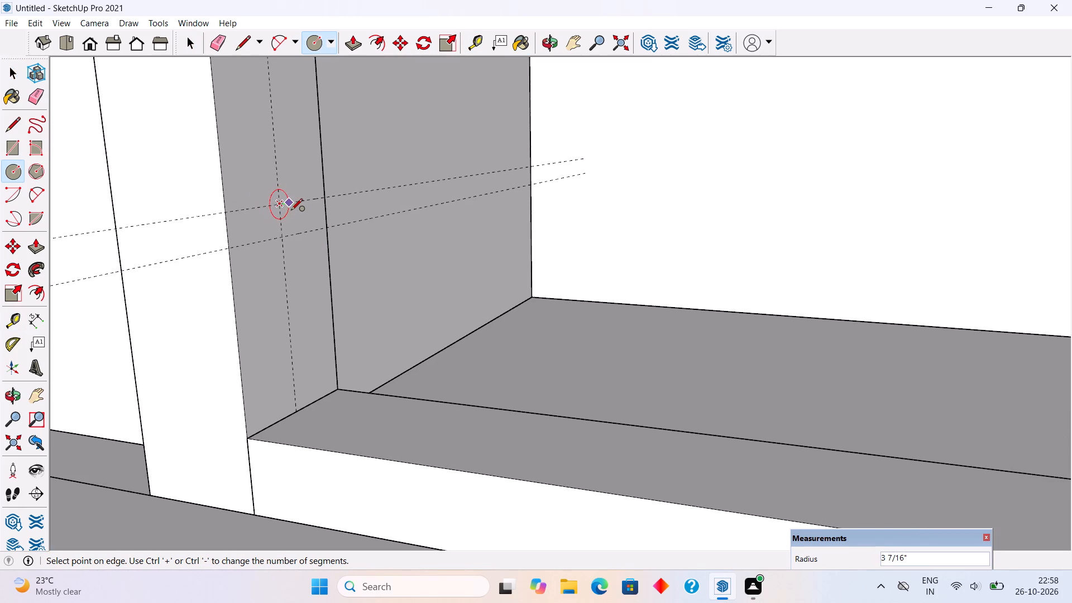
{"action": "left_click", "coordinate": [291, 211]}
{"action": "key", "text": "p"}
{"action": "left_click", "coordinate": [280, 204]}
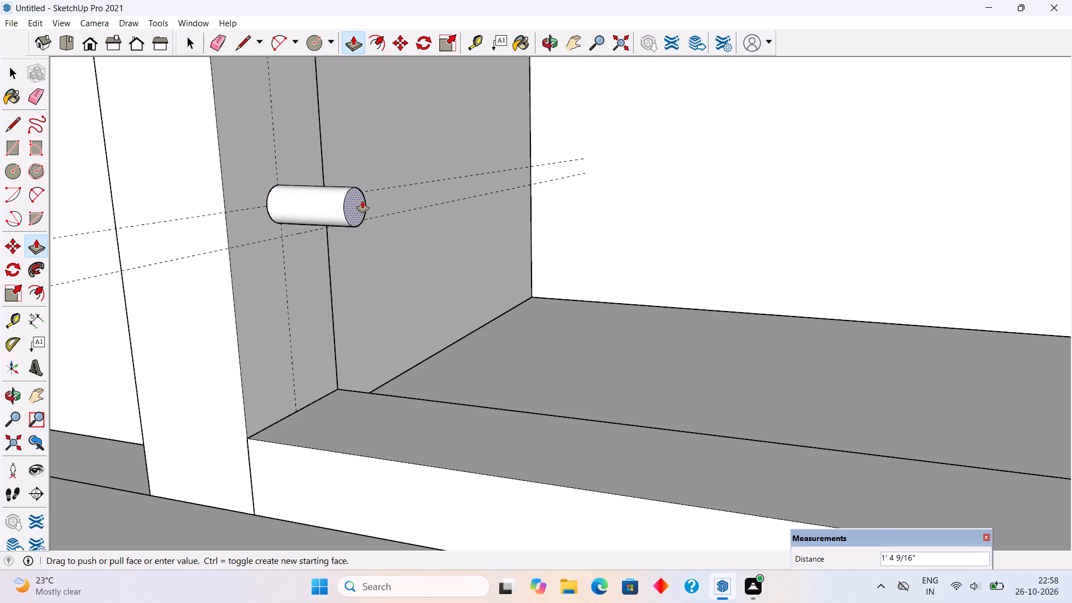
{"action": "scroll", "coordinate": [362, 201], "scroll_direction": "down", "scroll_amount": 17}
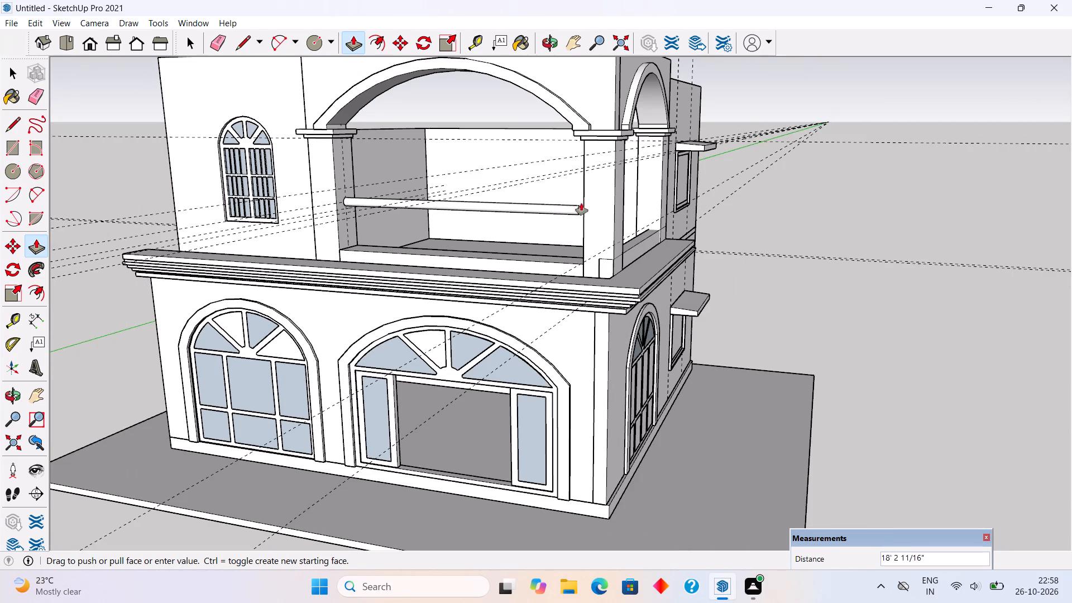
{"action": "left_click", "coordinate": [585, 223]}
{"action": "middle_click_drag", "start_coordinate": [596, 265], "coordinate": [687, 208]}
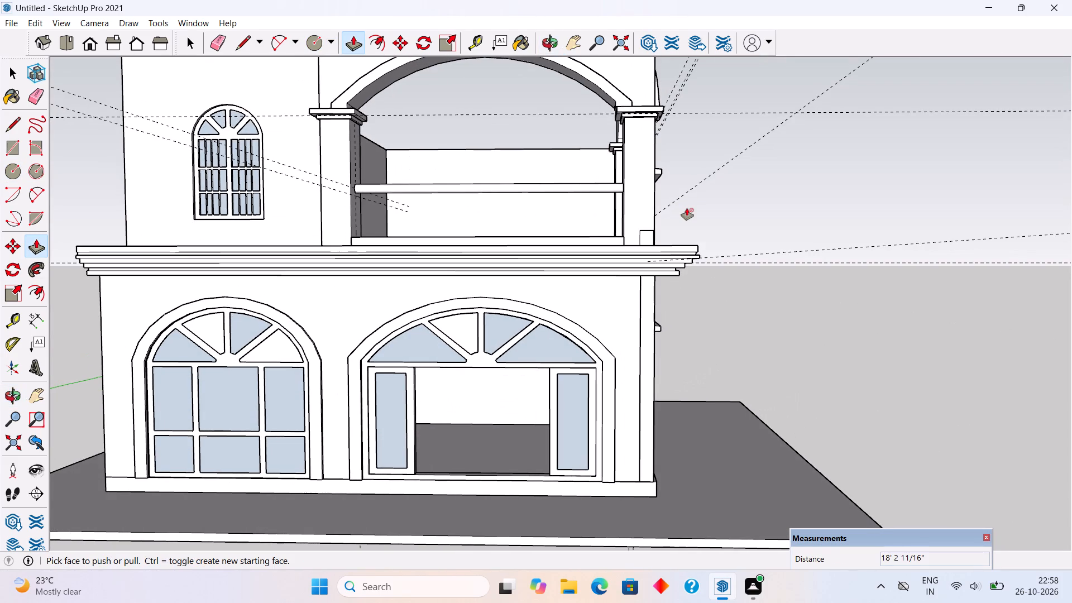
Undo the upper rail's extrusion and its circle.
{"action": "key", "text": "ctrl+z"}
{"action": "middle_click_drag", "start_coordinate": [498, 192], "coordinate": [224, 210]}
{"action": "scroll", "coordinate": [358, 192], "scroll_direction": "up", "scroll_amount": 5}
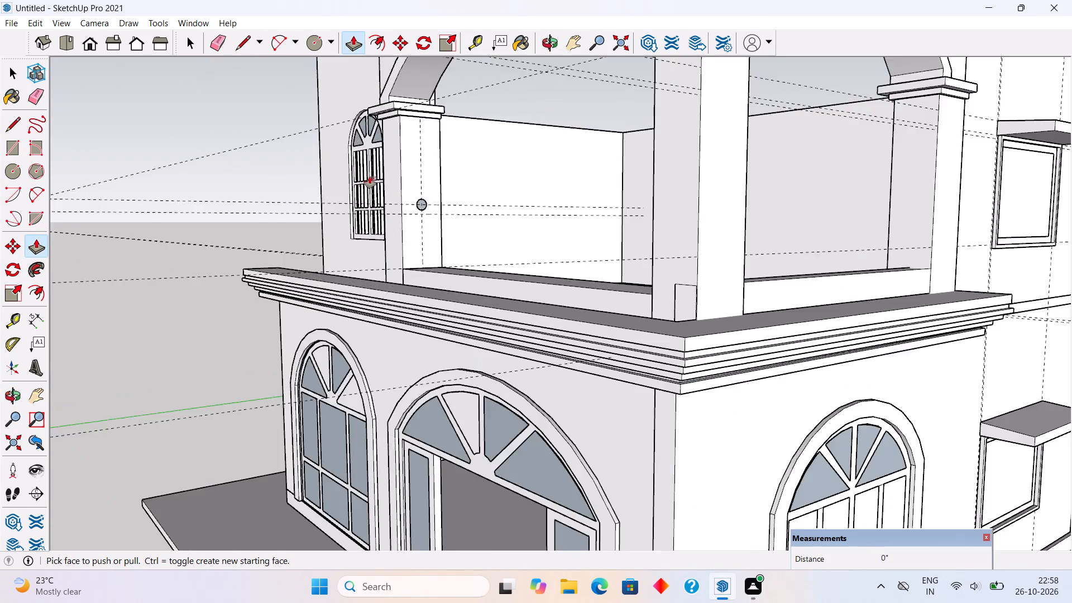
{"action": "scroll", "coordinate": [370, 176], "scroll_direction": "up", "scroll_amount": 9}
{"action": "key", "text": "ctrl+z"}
Draw a circle of about 1 5/8" radius at the upper guide crossing on the left column and extrude it about 18' 3" to the opposite column.
{"action": "scroll", "coordinate": [468, 220], "scroll_direction": "up", "scroll_amount": 5}
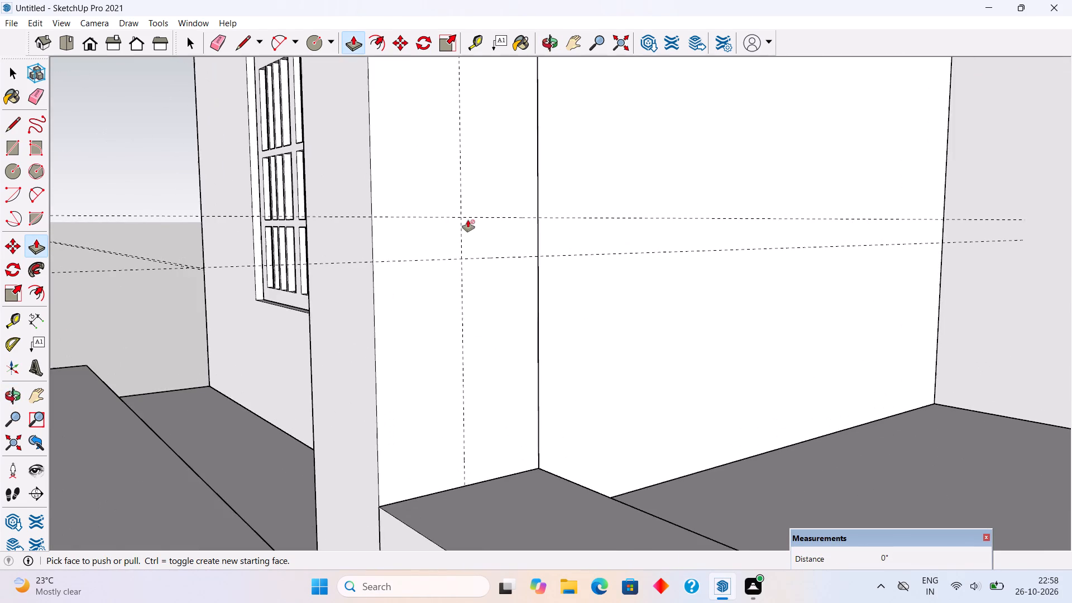
{"action": "scroll", "coordinate": [467, 219], "scroll_direction": "up", "scroll_amount": 4}
{"action": "key", "text": "c"}
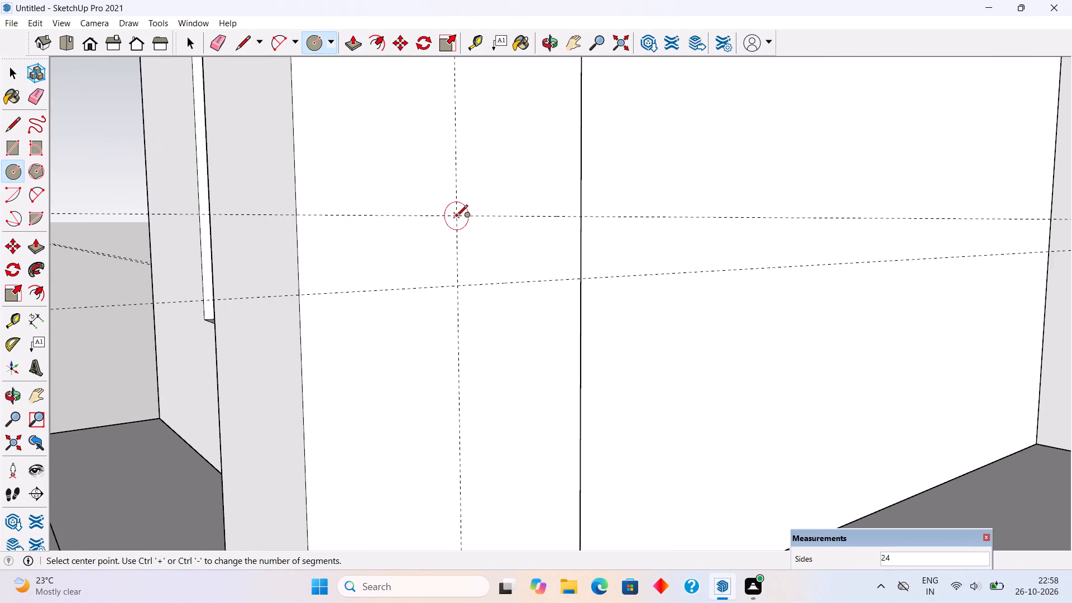
{"action": "left_click", "coordinate": [456, 217]}
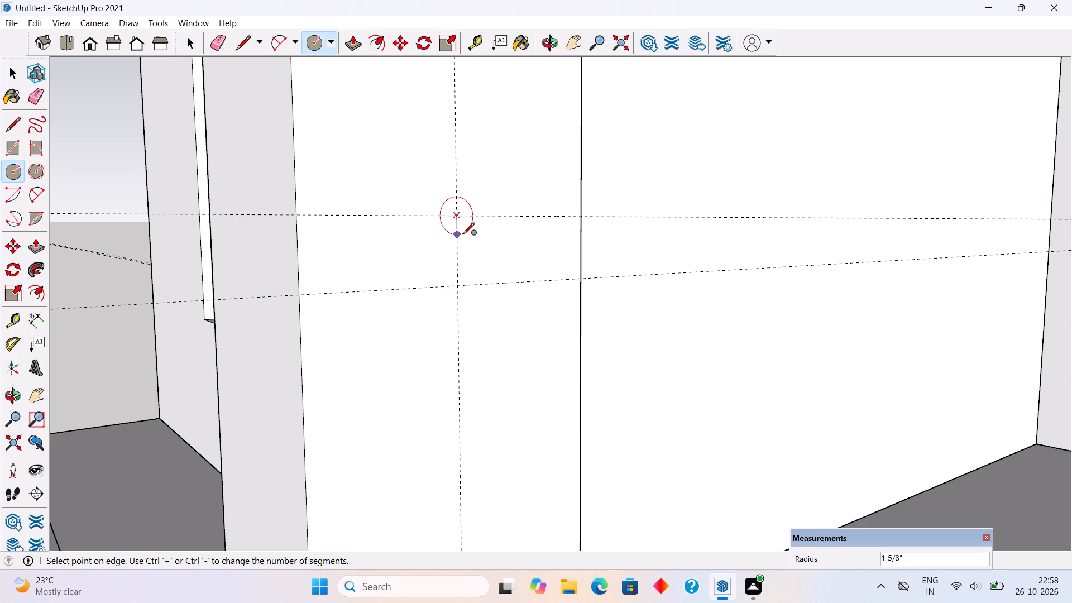
{"action": "left_click", "coordinate": [463, 235]}
{"action": "key", "text": "p"}
{"action": "left_click", "coordinate": [455, 228]}
{"action": "scroll", "coordinate": [589, 221], "scroll_direction": "down", "scroll_amount": 3}
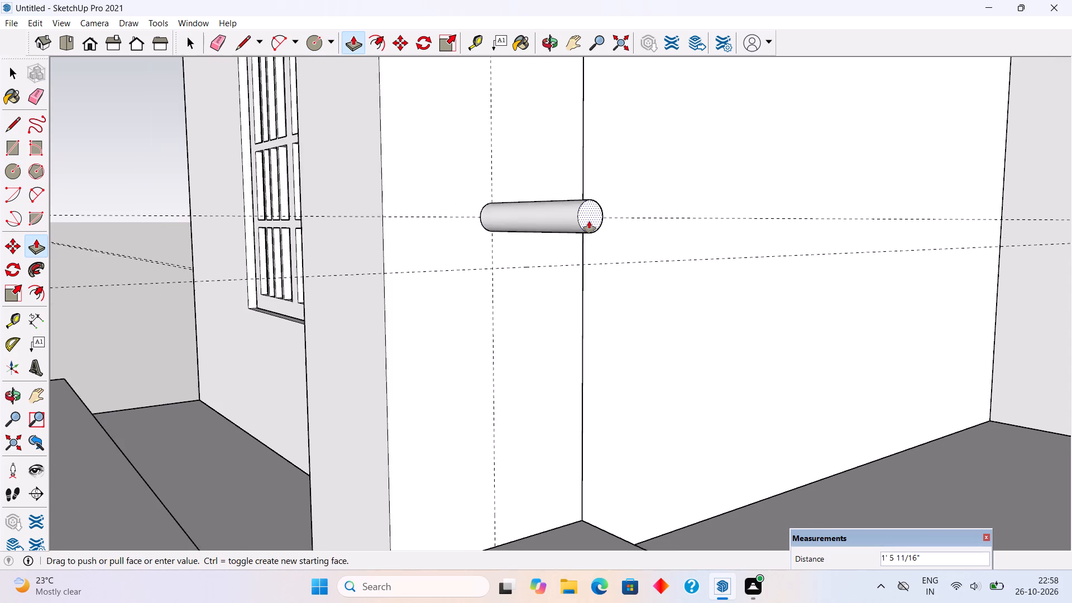
{"action": "scroll", "coordinate": [589, 221], "scroll_direction": "down", "scroll_amount": 19}
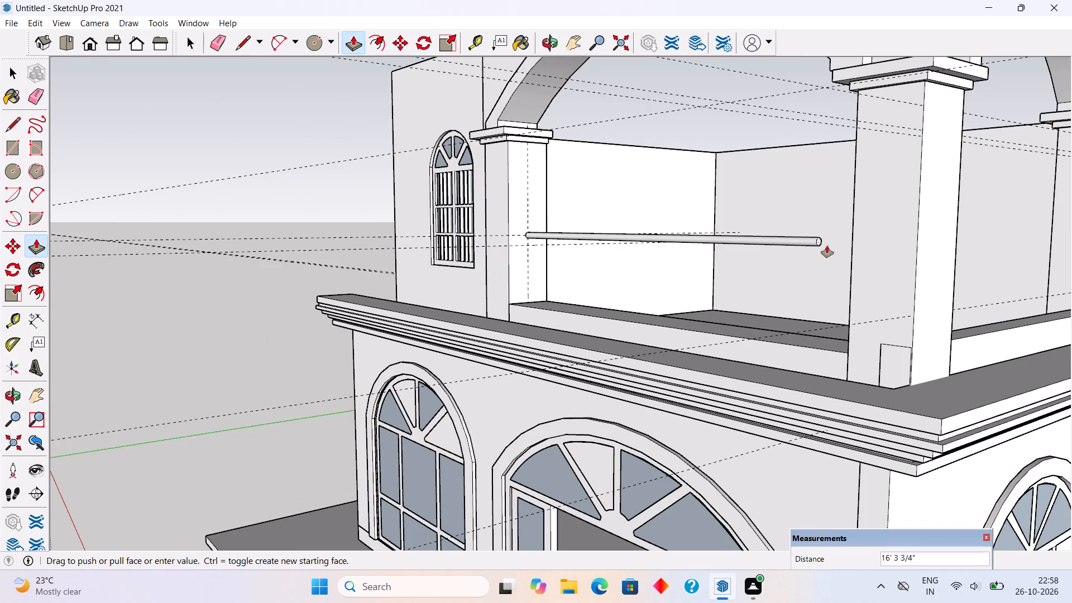
{"action": "left_click", "coordinate": [855, 235]}
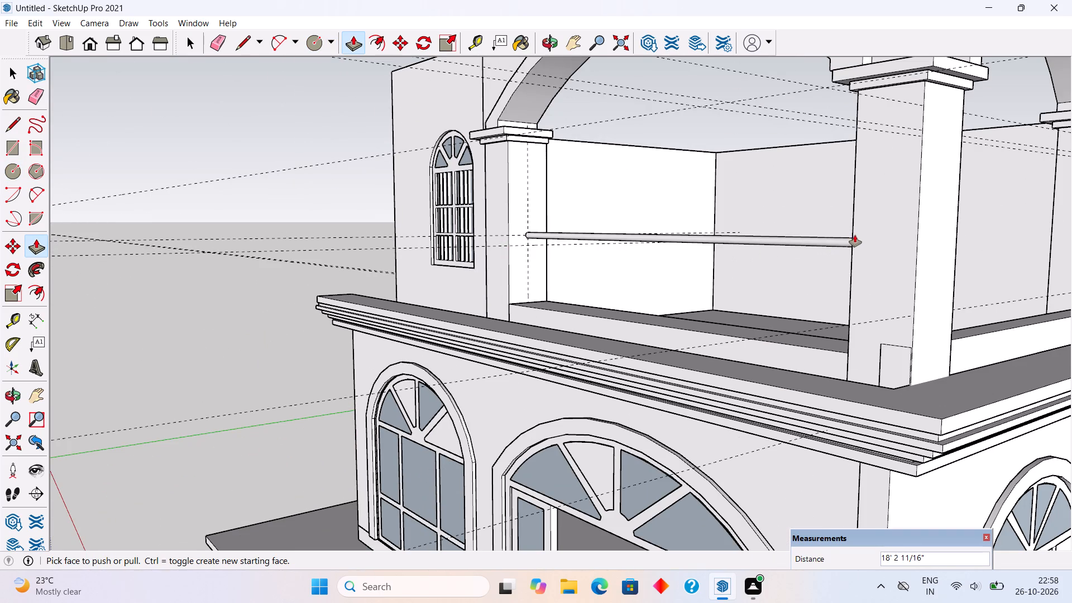
{"action": "key", "text": "space"}
Select the whole round rail between the front columns and make it a group.
{"action": "middle_click_drag", "start_coordinate": [508, 278], "coordinate": [878, 374]}
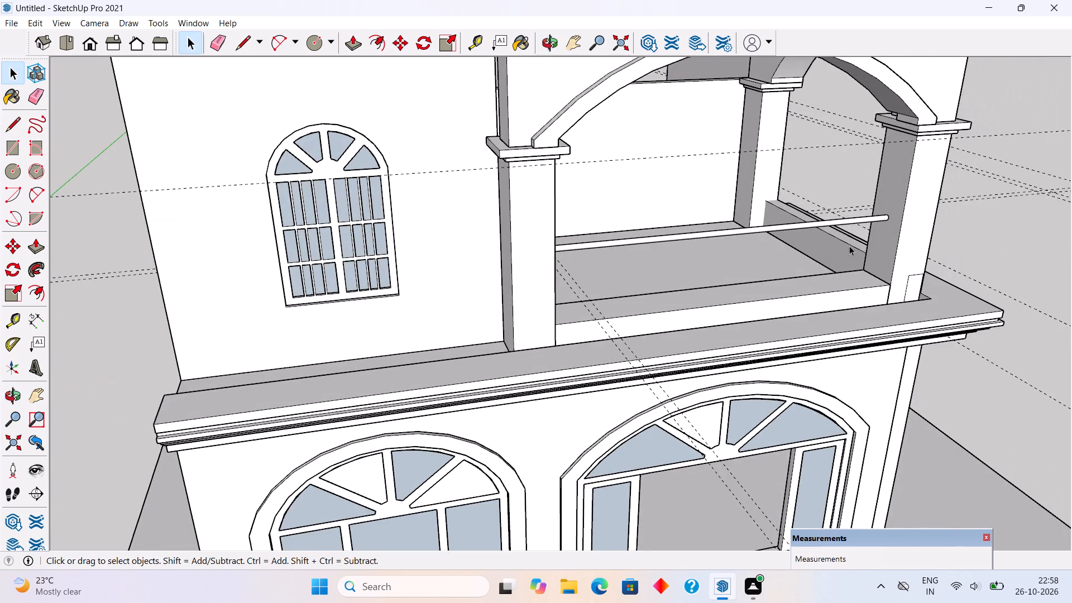
{"action": "scroll", "coordinate": [852, 240], "scroll_direction": "up", "scroll_amount": 4}
{"action": "triple_click", "coordinate": [906, 203]}
{"action": "right_click", "coordinate": [906, 203]}
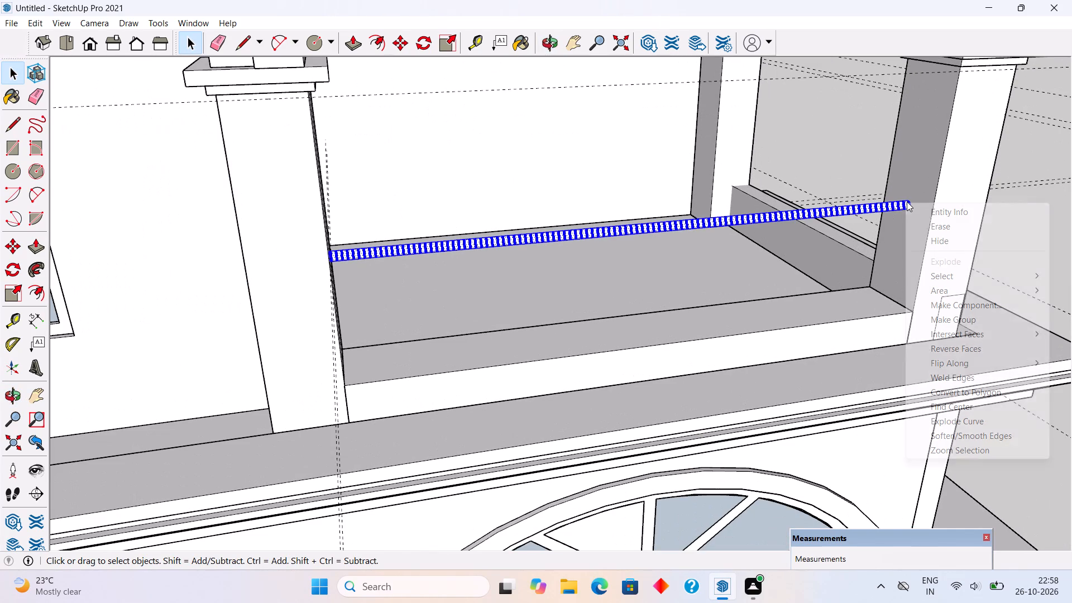
{"action": "left_click", "coordinate": [942, 314]}
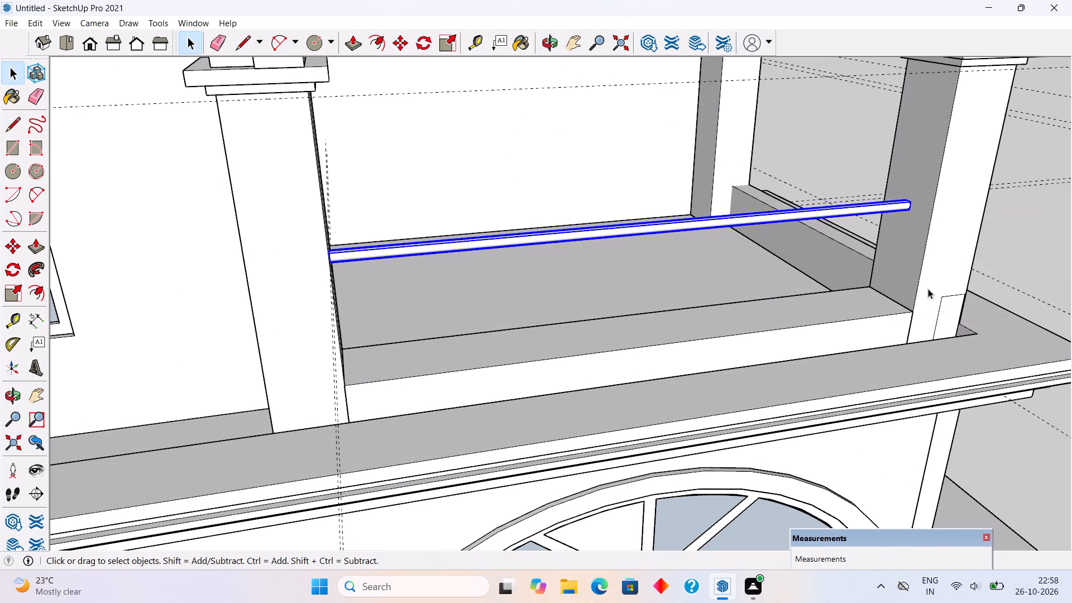
{"action": "left_click", "coordinate": [845, 153]}
Place a lengthwise guide on top of the low wall, through the foot of the left column's vertical guide.
{"action": "middle_click_drag", "start_coordinate": [594, 286], "coordinate": [271, 294]}
{"action": "scroll", "coordinate": [180, 166], "scroll_direction": "up", "scroll_amount": 6}
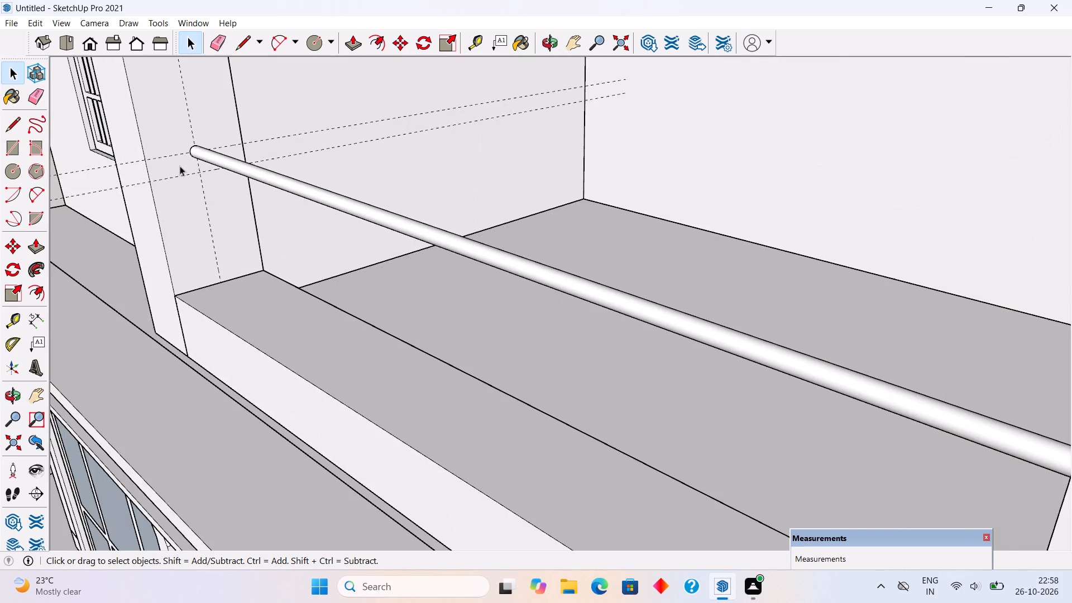
{"action": "scroll", "coordinate": [181, 165], "scroll_direction": "up", "scroll_amount": 3}
{"action": "middle_click_drag", "start_coordinate": [234, 185], "coordinate": [252, 193]}
{"action": "scroll", "coordinate": [253, 194], "scroll_direction": "up", "scroll_amount": 1}
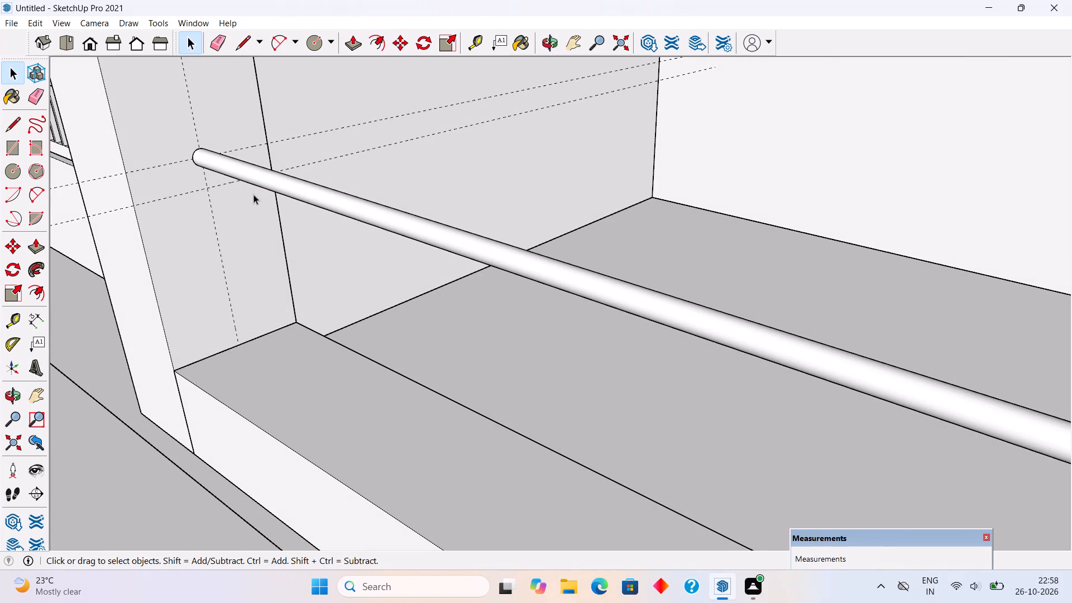
{"action": "key", "text": "t"}
{"action": "left_click", "coordinate": [265, 428]}
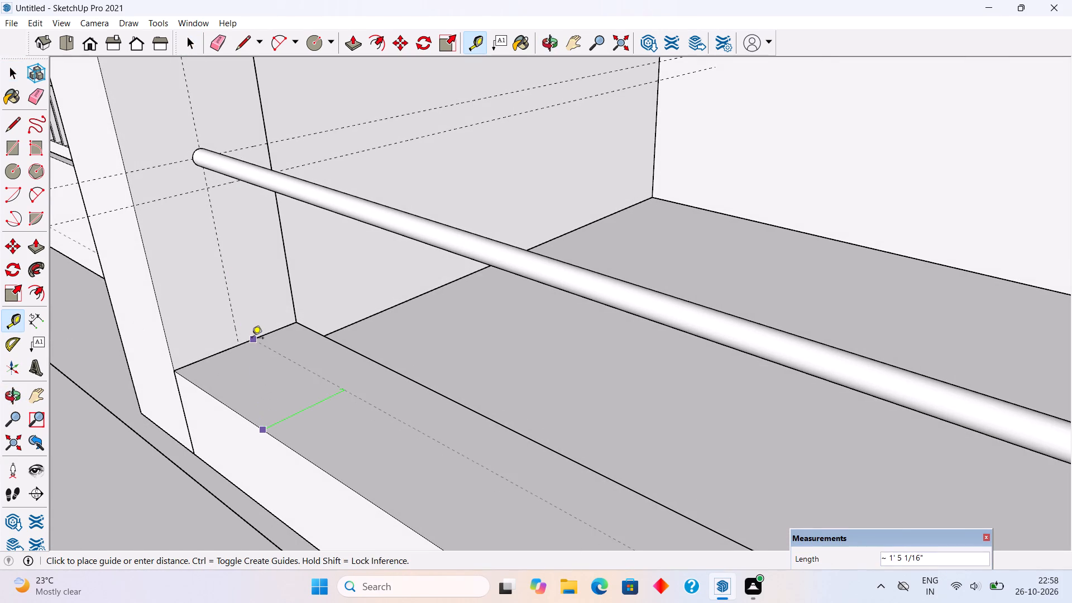
{"action": "left_click", "coordinate": [245, 343]}
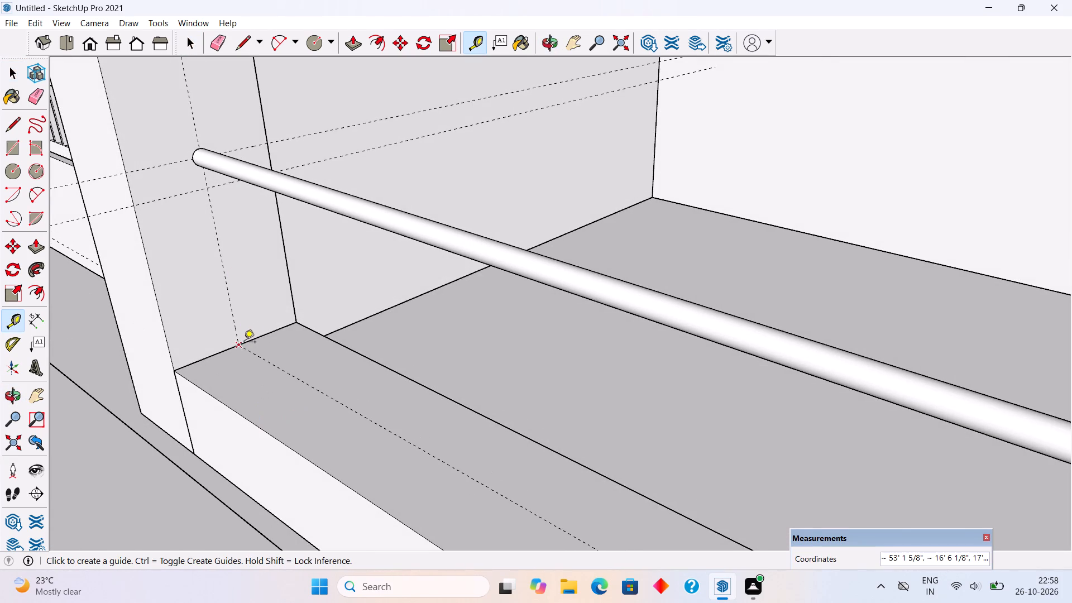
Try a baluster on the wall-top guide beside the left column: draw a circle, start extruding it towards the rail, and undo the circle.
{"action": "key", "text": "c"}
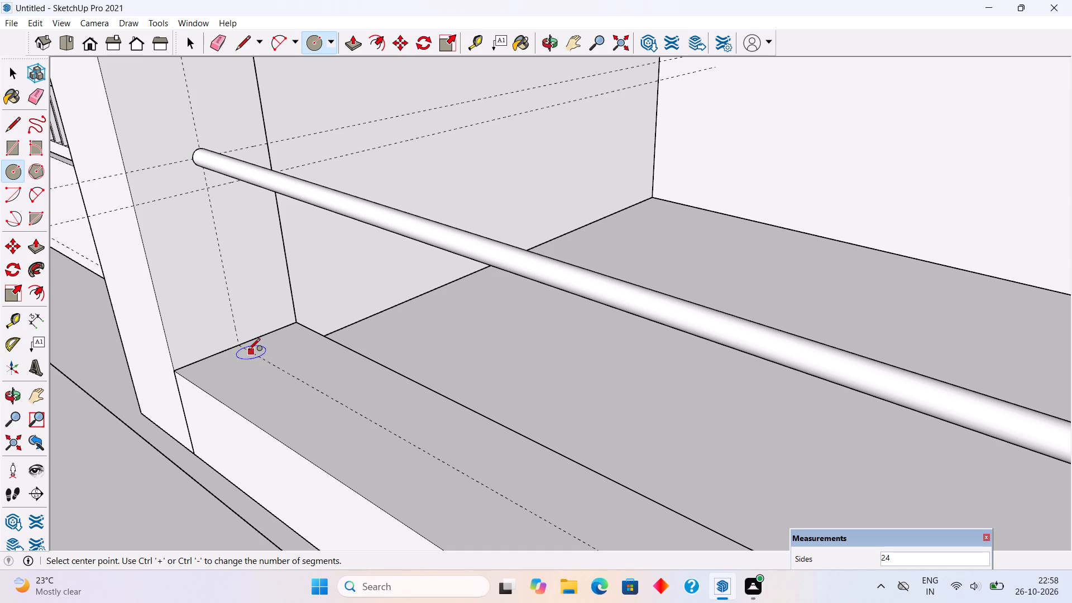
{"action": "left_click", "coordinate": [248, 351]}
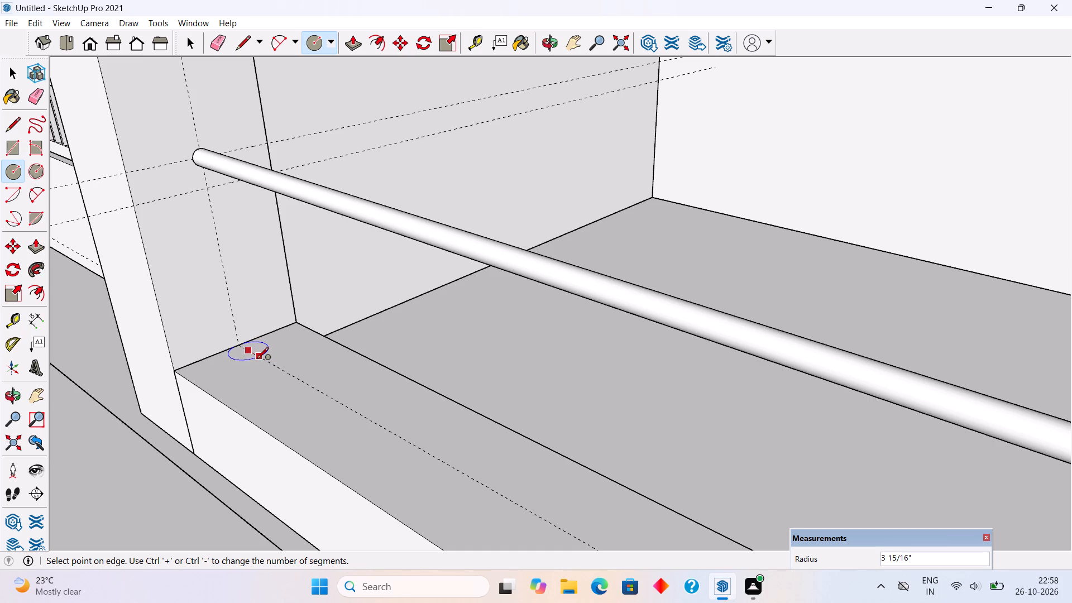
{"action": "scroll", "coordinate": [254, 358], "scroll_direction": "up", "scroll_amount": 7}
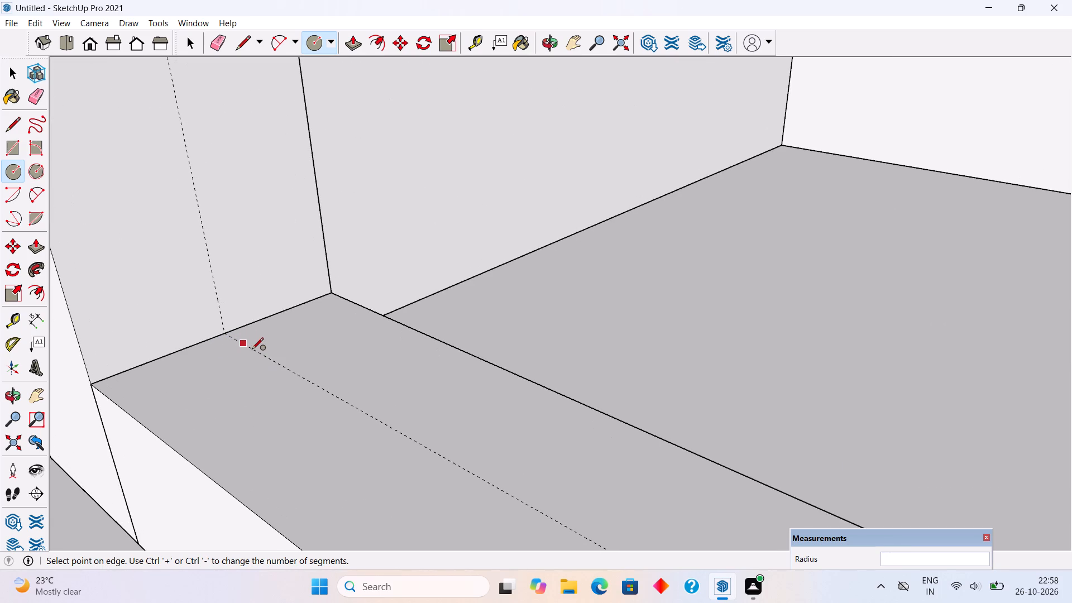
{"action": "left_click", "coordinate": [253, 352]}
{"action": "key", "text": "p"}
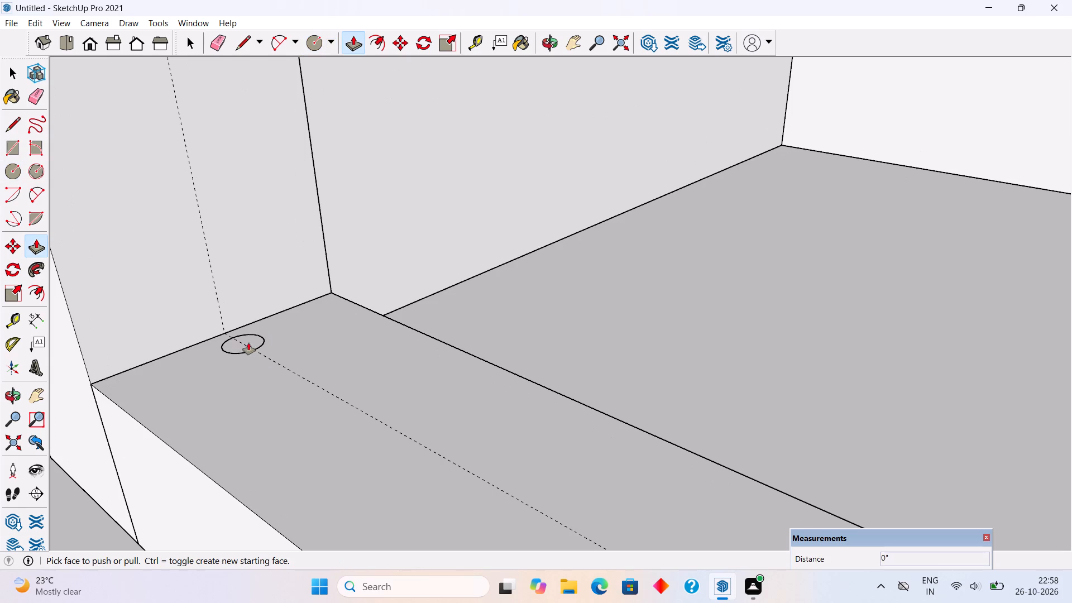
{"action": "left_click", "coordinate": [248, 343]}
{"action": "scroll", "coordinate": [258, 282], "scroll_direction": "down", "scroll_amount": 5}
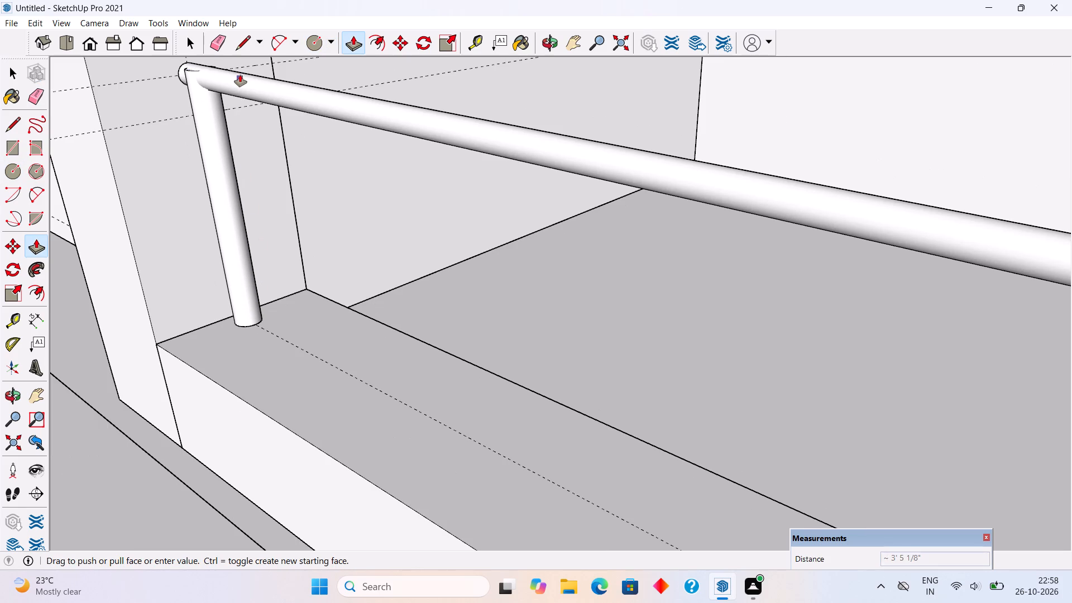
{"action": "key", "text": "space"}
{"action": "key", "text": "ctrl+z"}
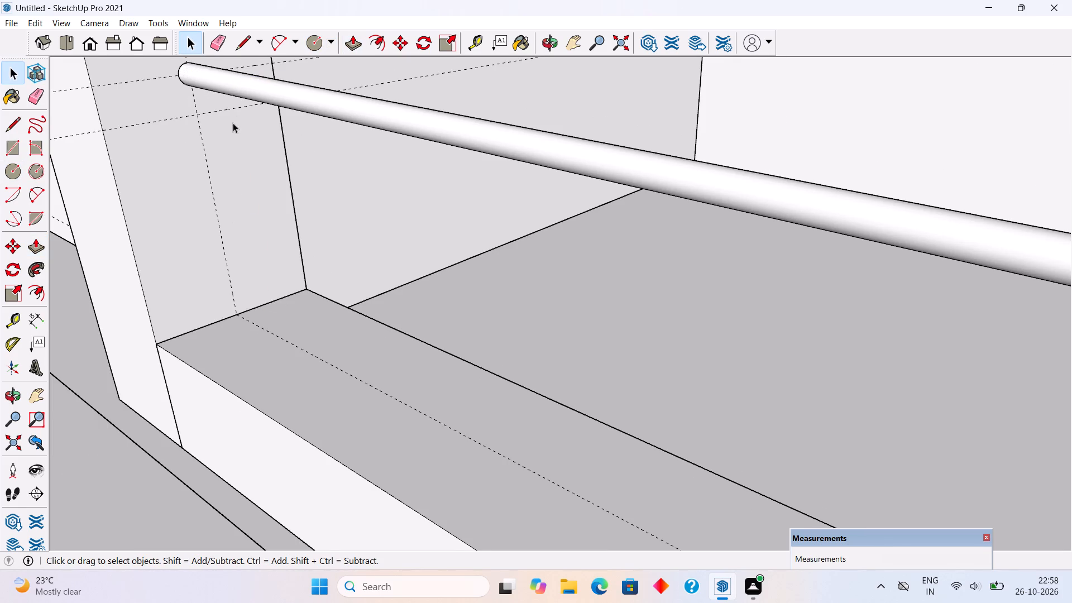
Draw a circle of about 1 3/8" radius on the wall-top guide near the left column and extrude it about 3' 5" up to the rail.
{"action": "scroll", "coordinate": [240, 202], "scroll_direction": "up", "scroll_amount": 5}
{"action": "scroll", "coordinate": [267, 367], "scroll_direction": "up", "scroll_amount": 2}
{"action": "key", "text": "c"}
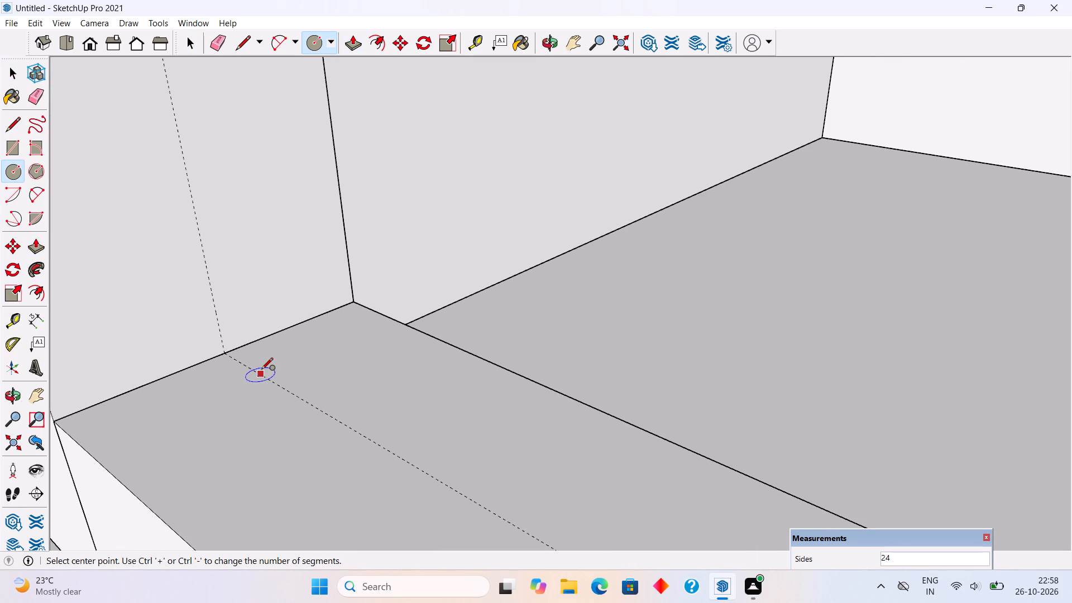
{"action": "left_click", "coordinate": [259, 377]}
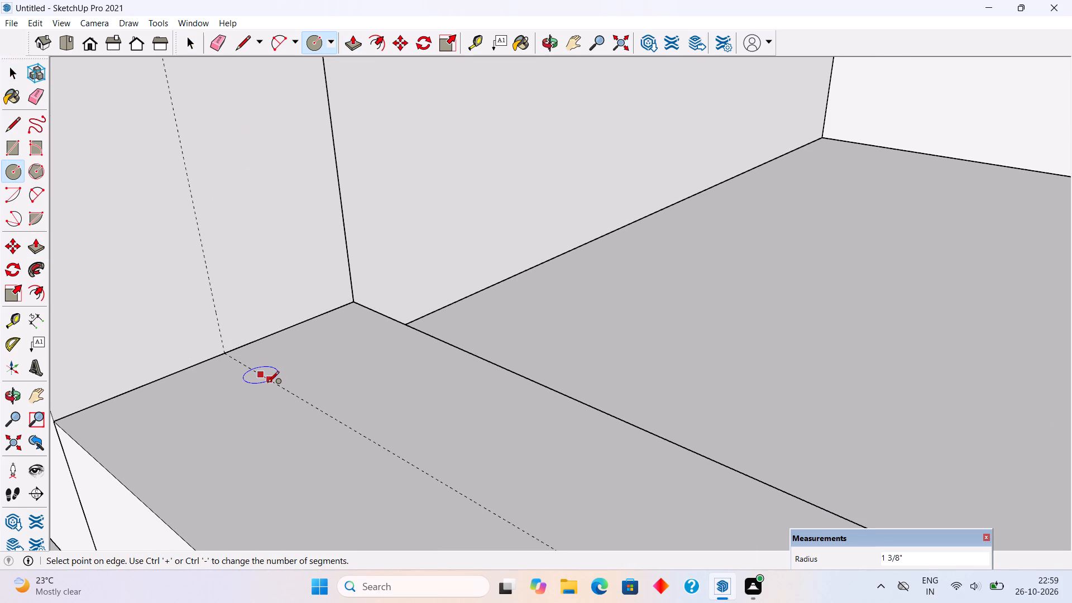
{"action": "left_click", "coordinate": [267, 384]}
{"action": "key", "text": "p"}
{"action": "left_click", "coordinate": [266, 376]}
{"action": "scroll", "coordinate": [278, 305], "scroll_direction": "down", "scroll_amount": 5}
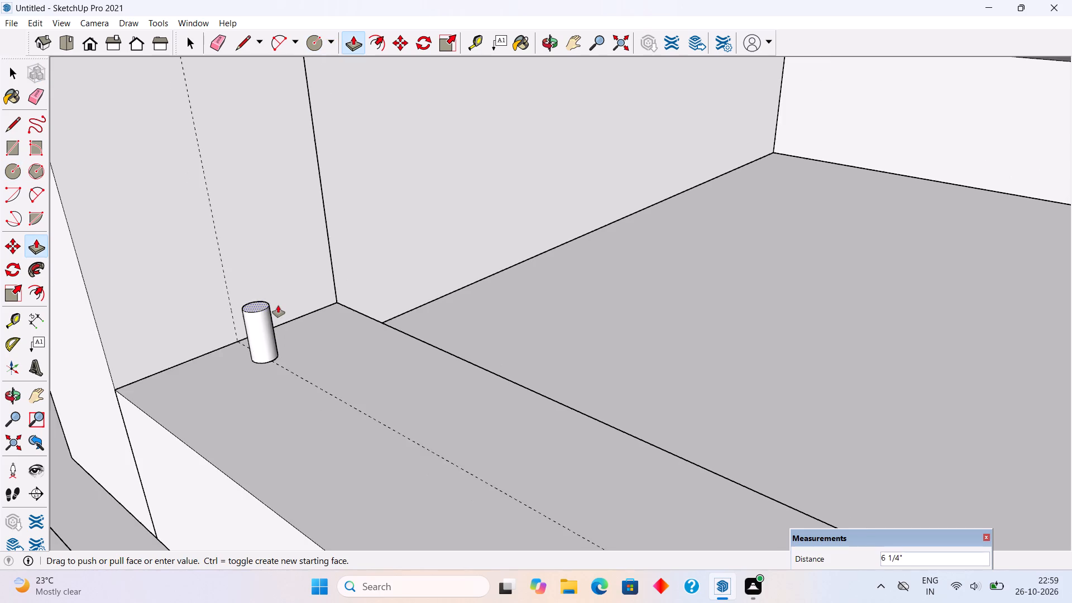
{"action": "scroll", "coordinate": [278, 305], "scroll_direction": "down", "scroll_amount": 5}
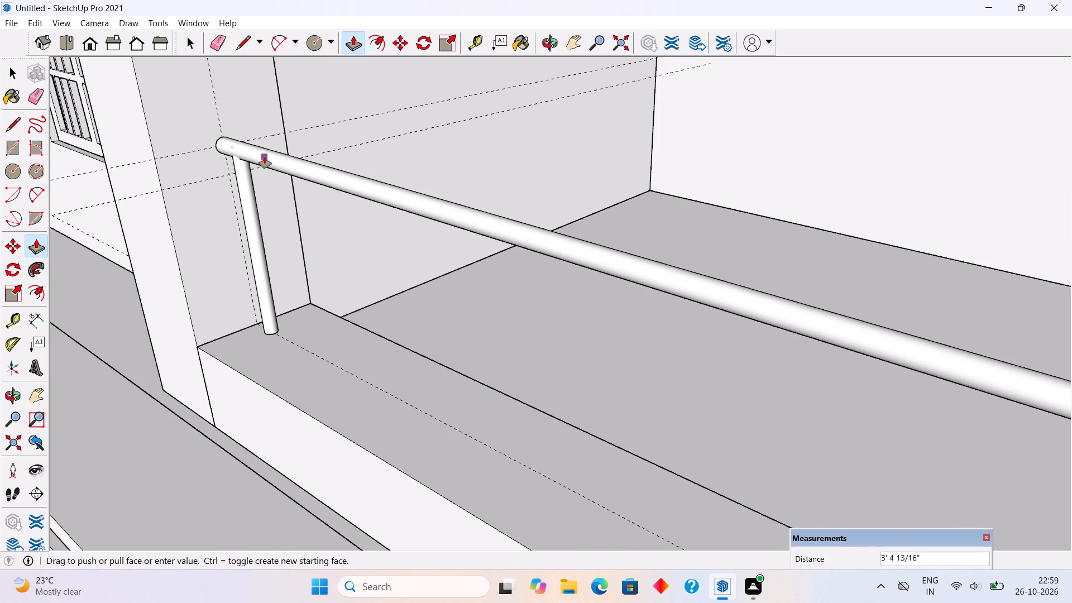
{"action": "left_click", "coordinate": [265, 156]}
{"action": "key", "text": "space"}
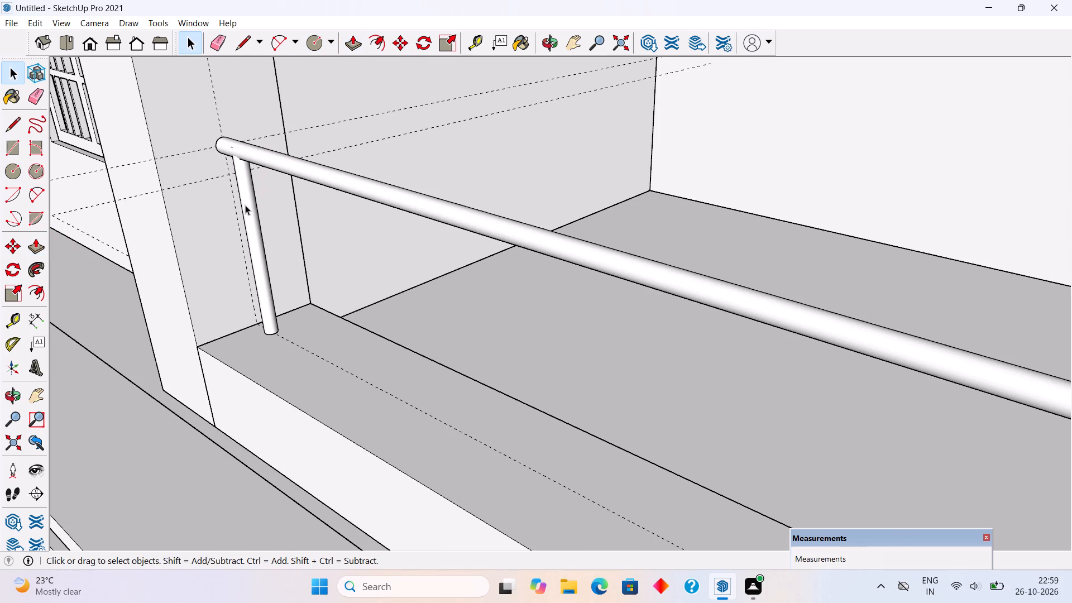
Select the whole baluster beside the left column and make it a group.
{"action": "left_click", "coordinate": [245, 205]}
{"action": "double_click", "coordinate": [245, 205]}
{"action": "right_click", "coordinate": [245, 204]}
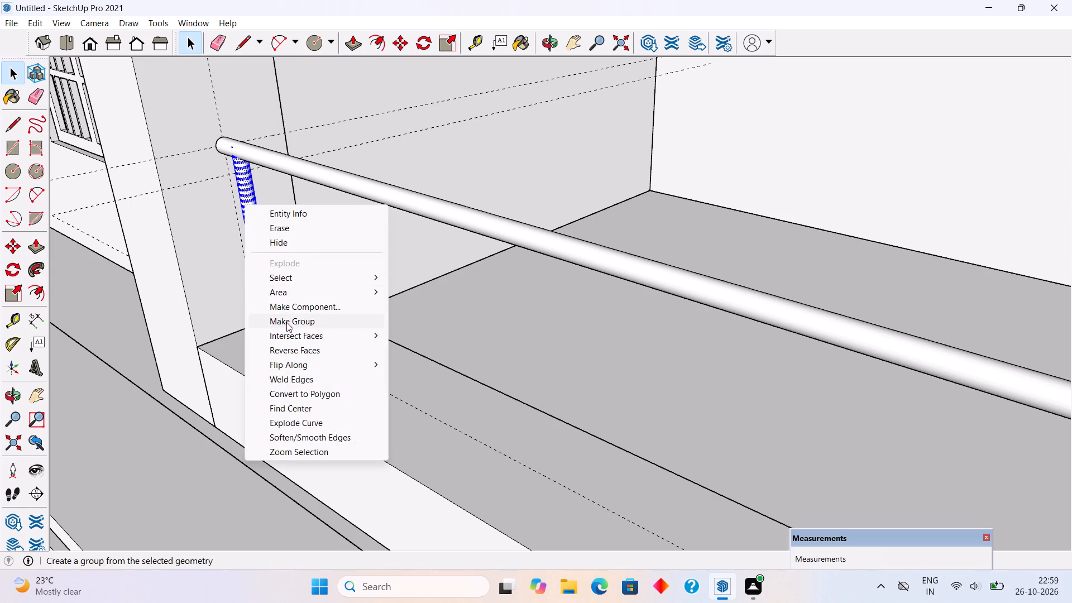
{"action": "left_click", "coordinate": [289, 326]}
Copy the baluster group along the rail towards the opposite column.
{"action": "scroll", "coordinate": [289, 324], "scroll_direction": "down", "scroll_amount": 9}
{"action": "scroll", "coordinate": [184, 318], "scroll_direction": "up", "scroll_amount": 1}
{"action": "scroll", "coordinate": [184, 318], "scroll_direction": "down", "scroll_amount": 1}
{"action": "middle_click_drag", "start_coordinate": [195, 344], "coordinate": [407, 305]}
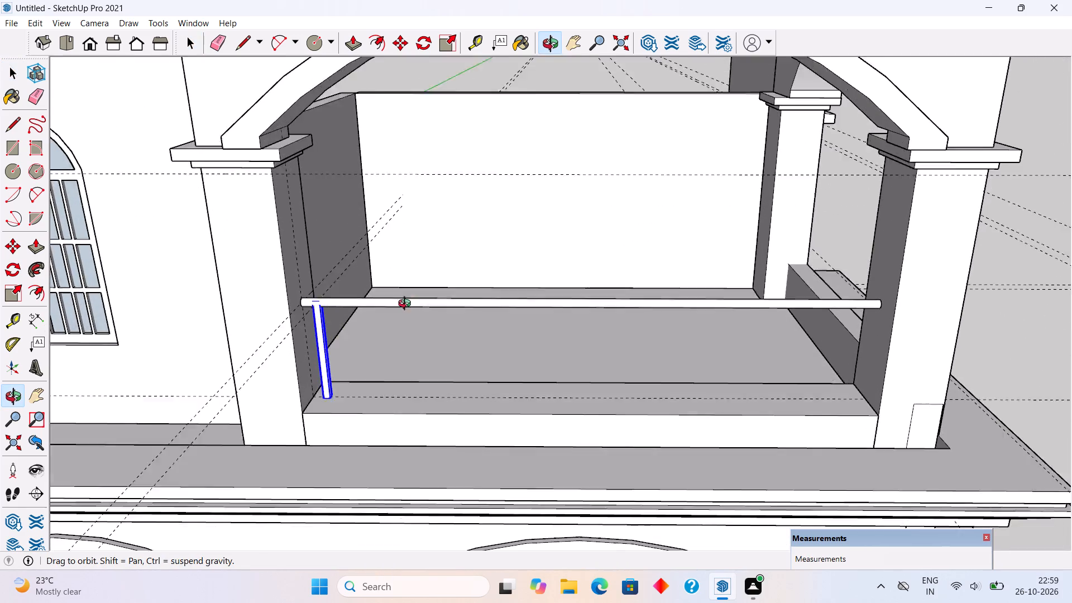
{"action": "middle_click_drag", "start_coordinate": [407, 305], "coordinate": [405, 299]}
{"action": "key", "text": "m"}
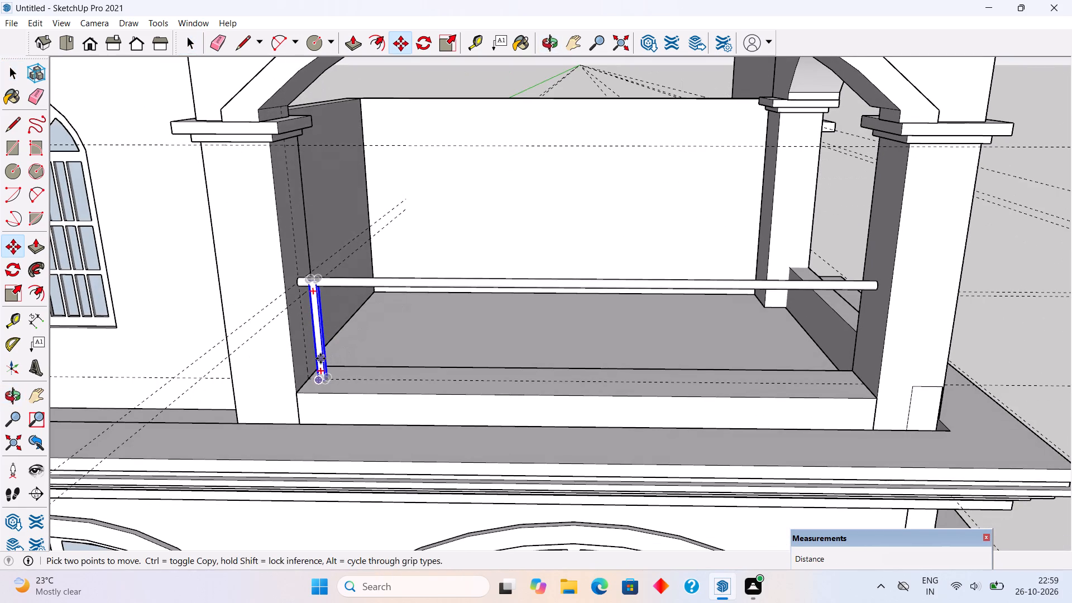
{"action": "left_click", "coordinate": [320, 358]}
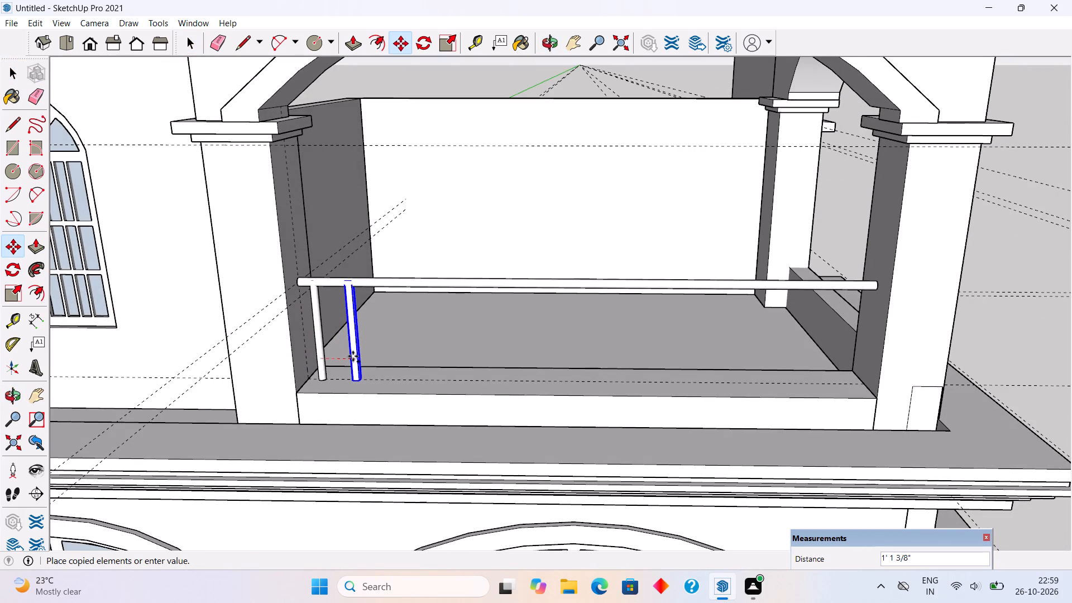
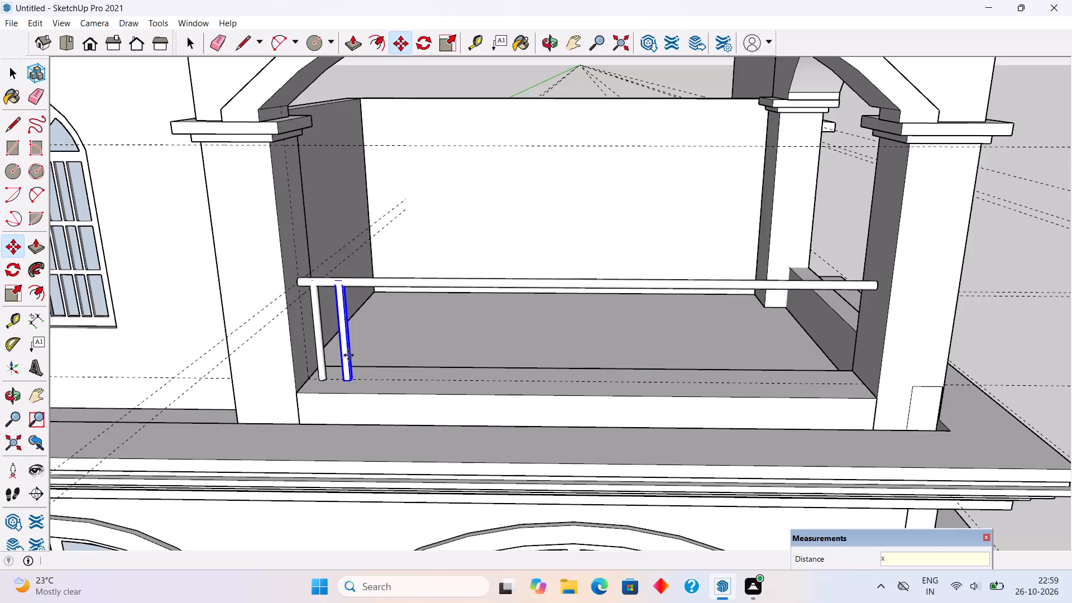
Repeat the baluster copy 20 times along the handrail between the front arch columns.
{"action": "key", "text": "Return"}
{"action": "key", "text": "space"}
Inspect the baluster row from several sides, including the handrail's end at the corner column.
{"action": "scroll", "coordinate": [348, 355], "scroll_direction": "down", "scroll_amount": 7}
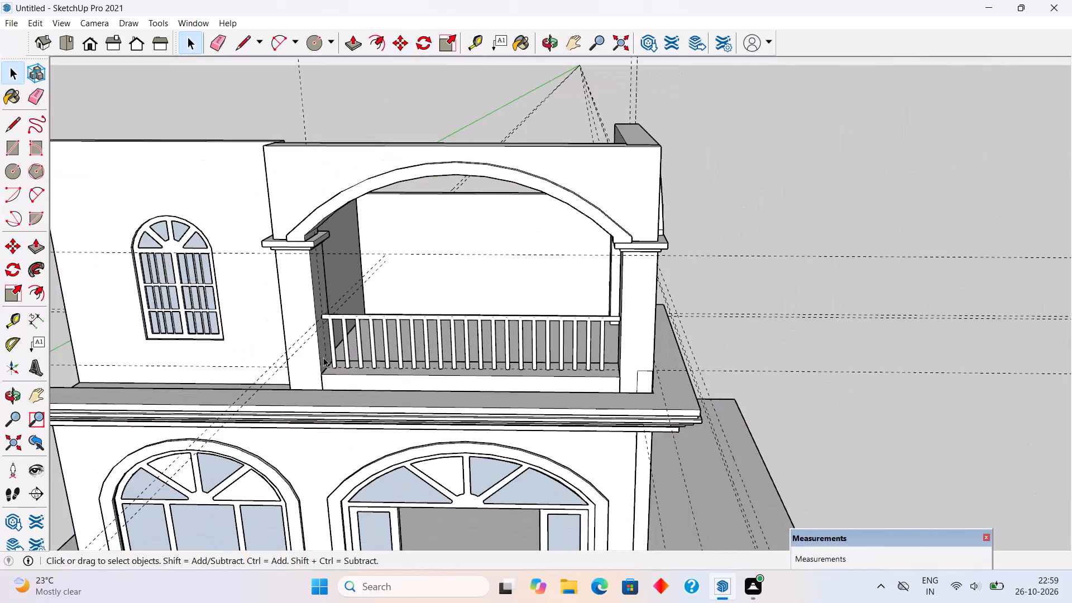
{"action": "middle_click_drag", "start_coordinate": [449, 361], "coordinate": [486, 282]}
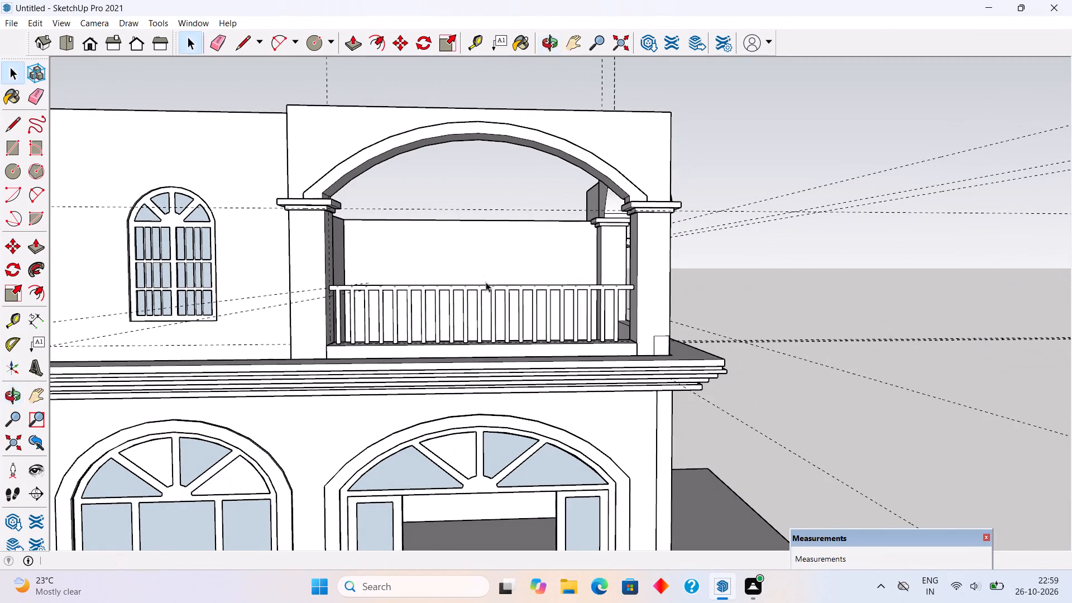
{"action": "scroll", "coordinate": [434, 287], "scroll_direction": "down", "scroll_amount": 5}
{"action": "middle_click_drag", "start_coordinate": [548, 297], "coordinate": [262, 282]}
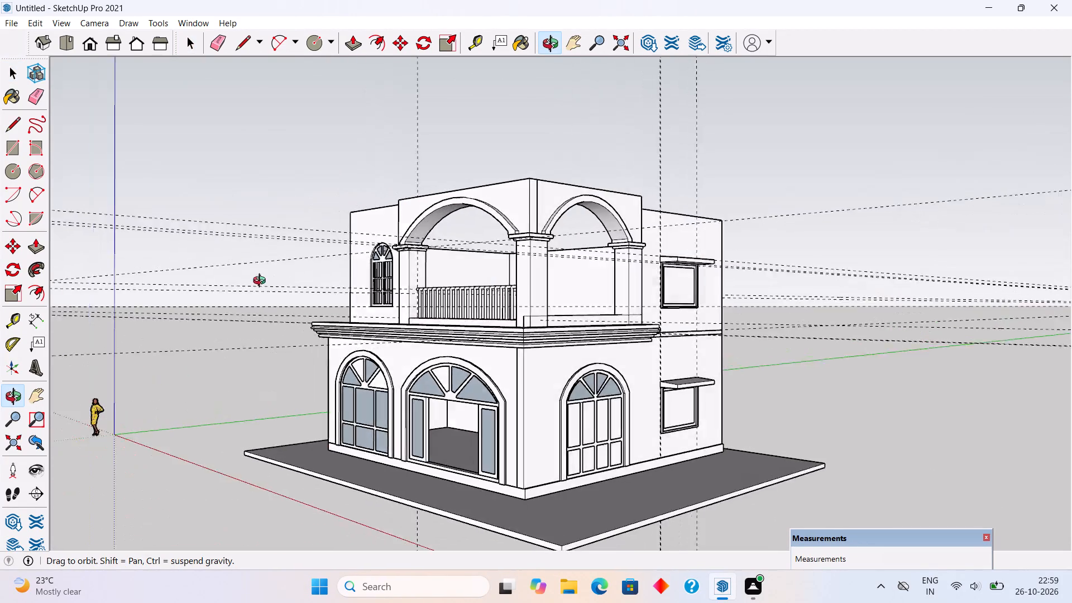
{"action": "middle_click_drag", "start_coordinate": [262, 282], "coordinate": [182, 283]}
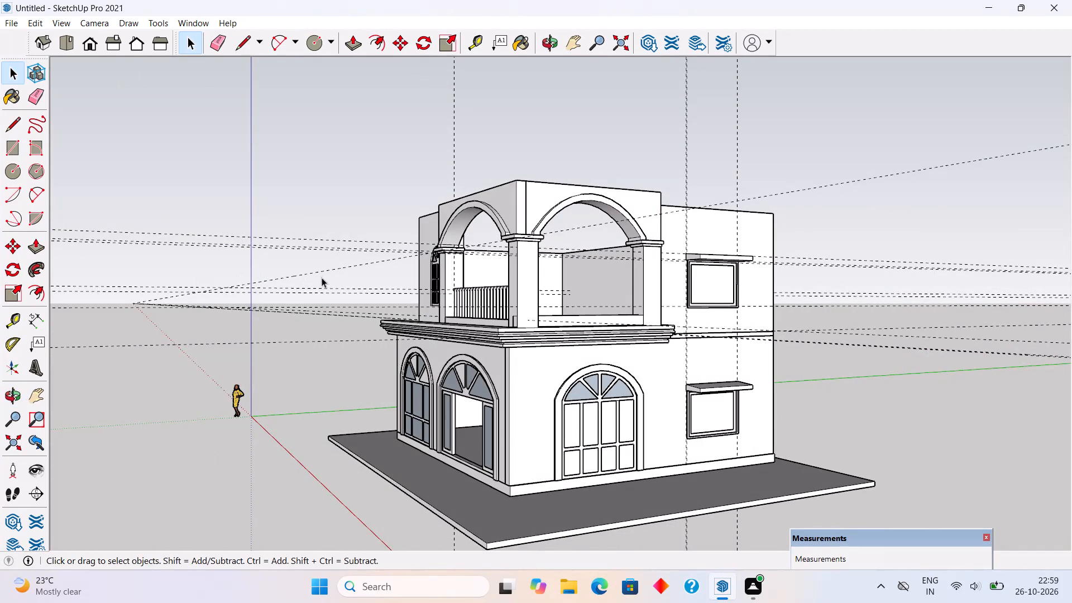
{"action": "middle_click_drag", "start_coordinate": [322, 284], "coordinate": [730, 399]}
{"action": "scroll", "coordinate": [683, 332], "scroll_direction": "up", "scroll_amount": 3}
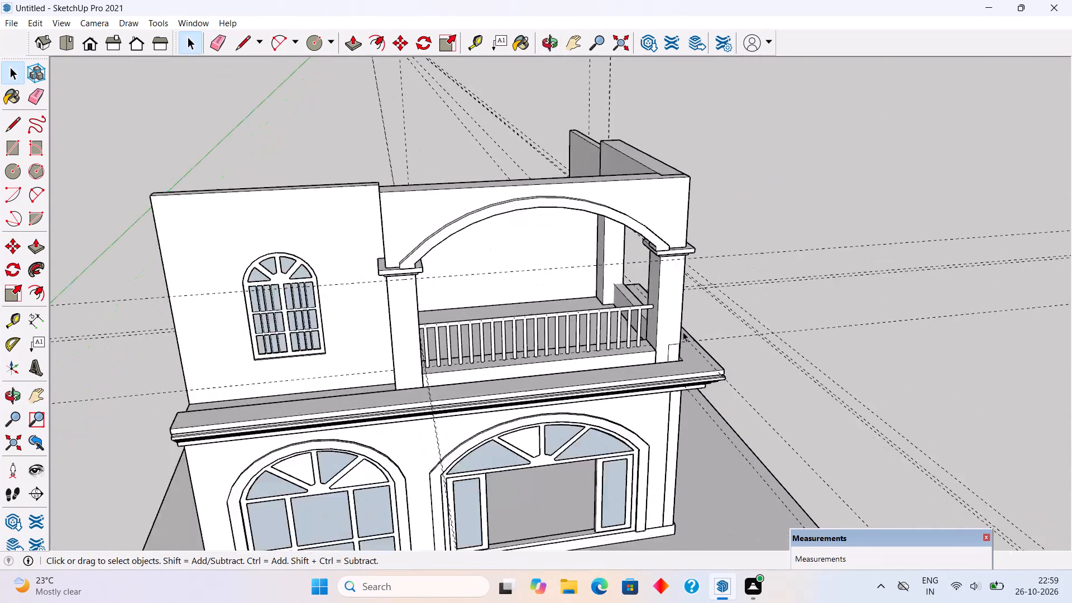
{"action": "scroll", "coordinate": [683, 332], "scroll_direction": "up", "scroll_amount": 4}
{"action": "scroll", "coordinate": [636, 310], "scroll_direction": "up", "scroll_amount": 5}
{"action": "middle_click_drag", "start_coordinate": [634, 283], "coordinate": [681, 290]}
{"action": "scroll", "coordinate": [681, 290], "scroll_direction": "up", "scroll_amount": 5}
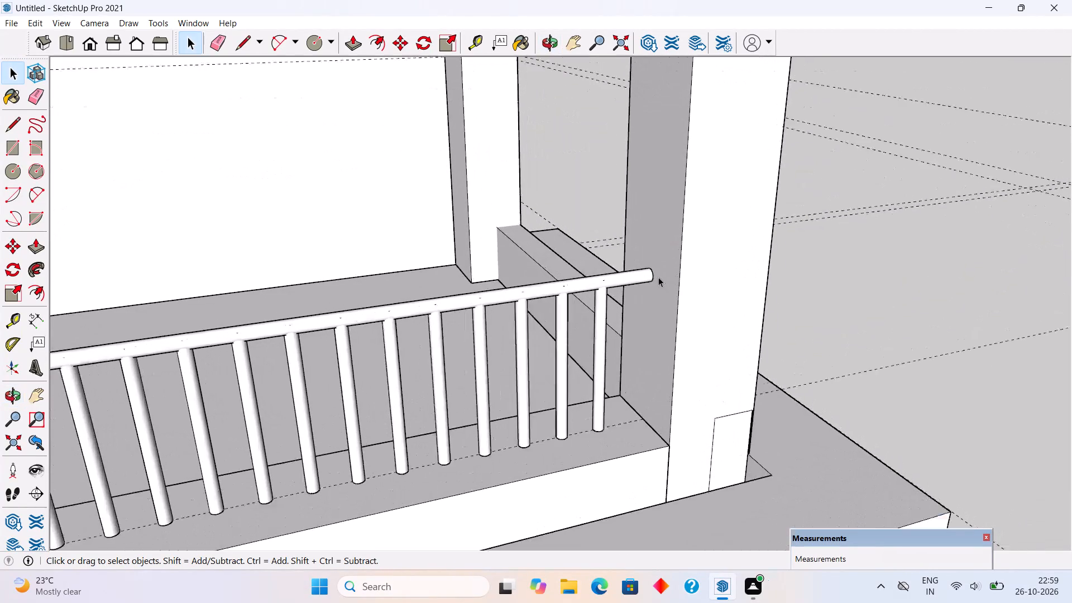
{"action": "scroll", "coordinate": [658, 277], "scroll_direction": "up", "scroll_amount": 3}
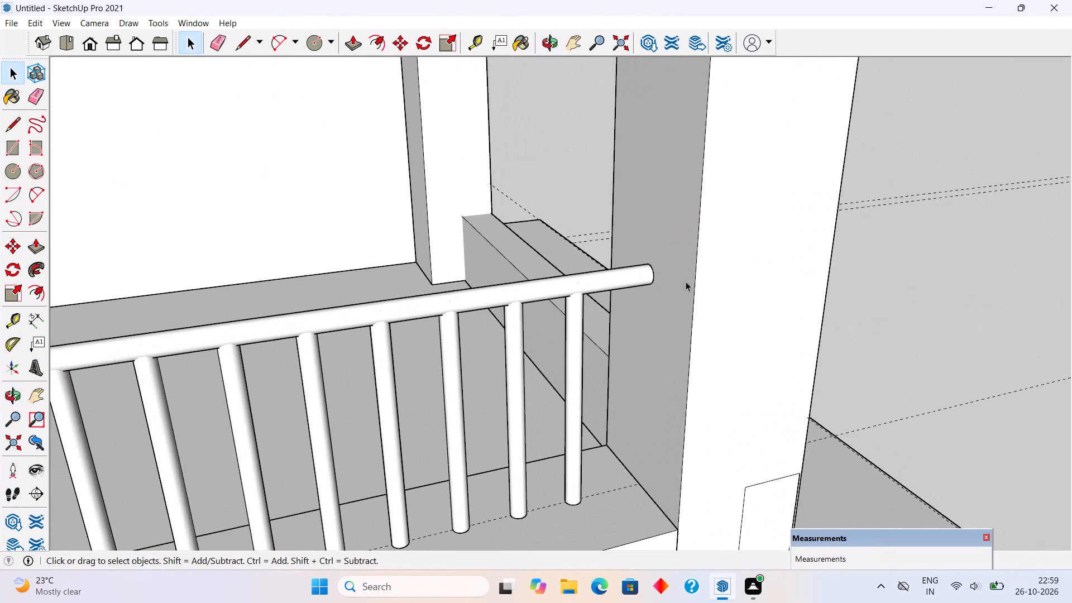
{"action": "middle_click_drag", "start_coordinate": [686, 285], "coordinate": [621, 281]}
{"action": "scroll", "coordinate": [621, 281], "scroll_direction": "down", "scroll_amount": 9}
{"action": "scroll", "coordinate": [571, 307], "scroll_direction": "down", "scroll_amount": 4}
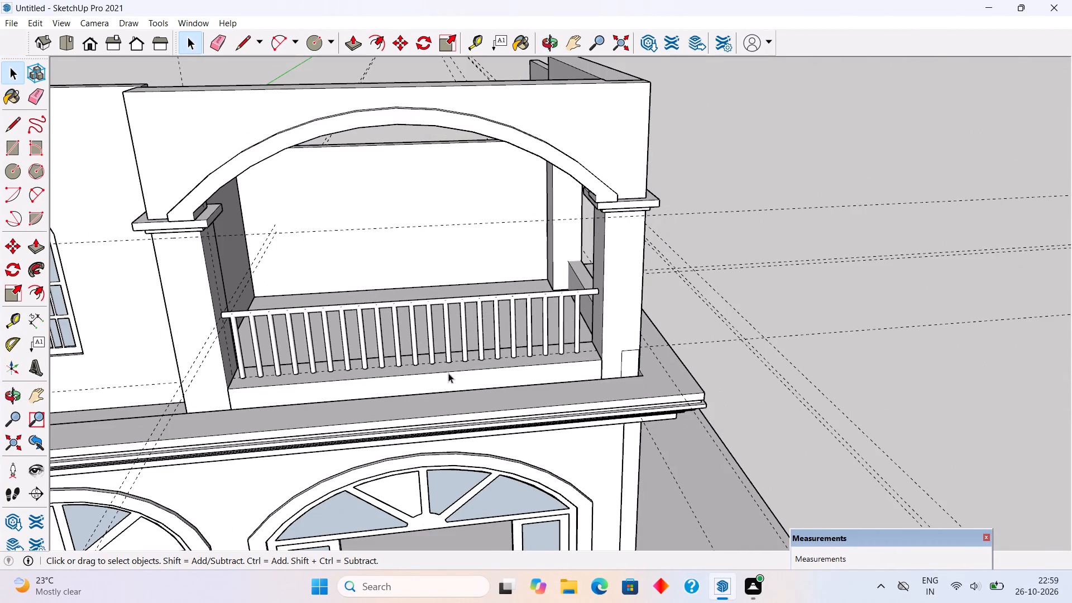
Delete the low wall under the side arch of the balcony.
{"action": "middle_click_drag", "start_coordinate": [426, 374], "coordinate": [92, 383]}
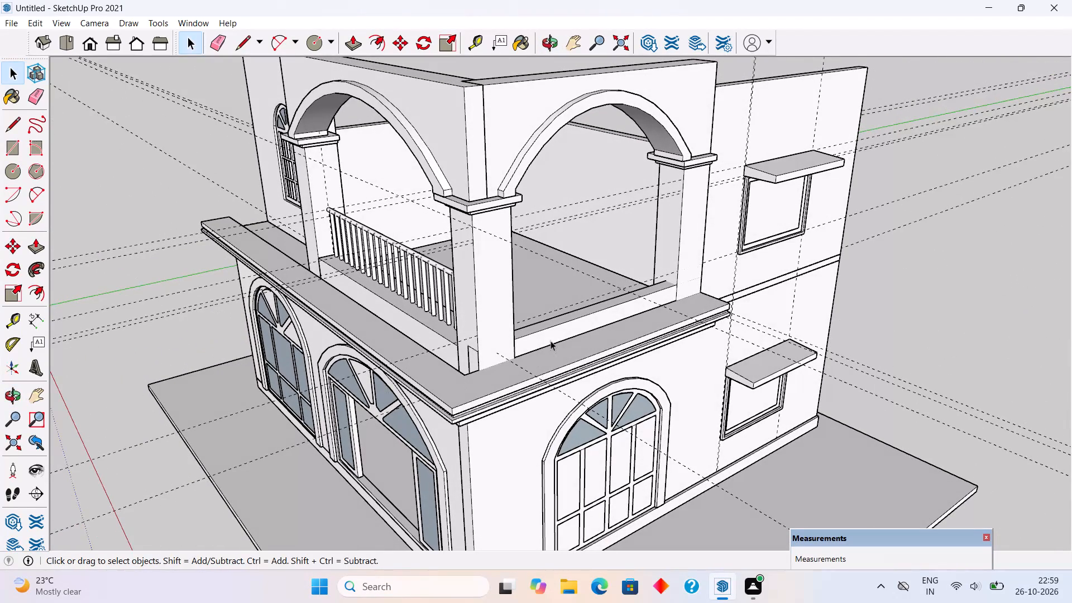
{"action": "left_click", "coordinate": [551, 341]}
{"action": "key", "text": "Delete"}
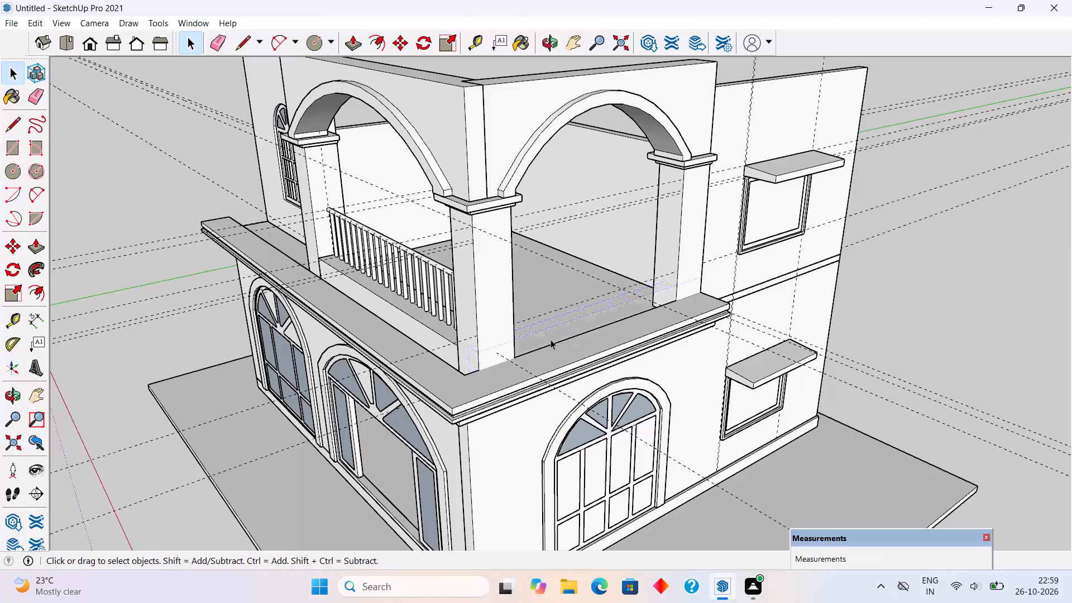
Draw a rectangle about 2' by 12' 7 7/8" on the balcony floor between the two side arch columns.
{"action": "middle_click_drag", "start_coordinate": [548, 350], "coordinate": [352, 538]}
{"action": "scroll", "coordinate": [393, 369], "scroll_direction": "up", "scroll_amount": 12}
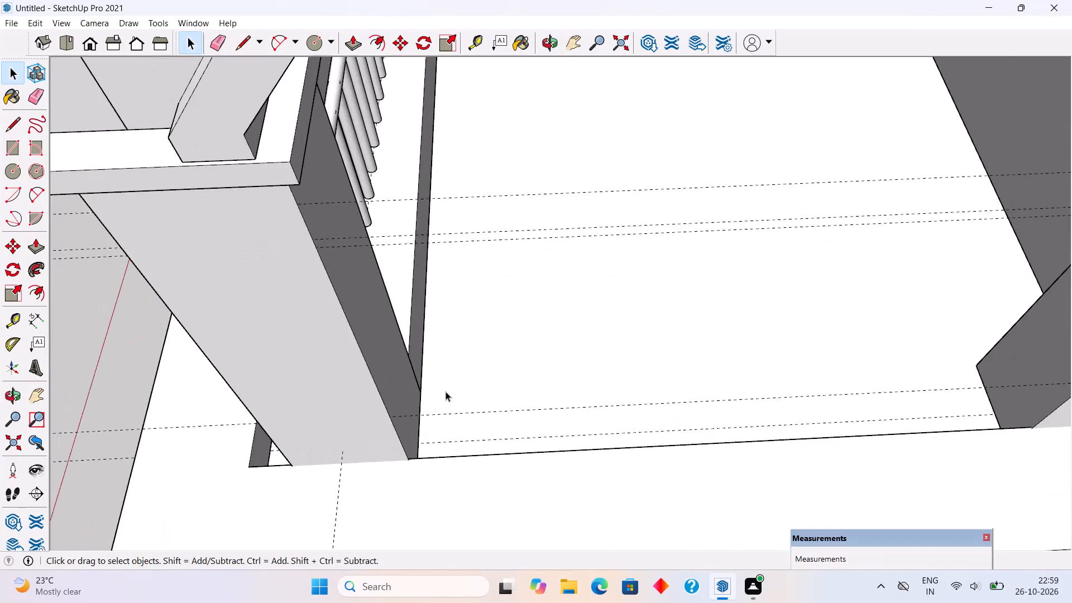
{"action": "scroll", "coordinate": [446, 391], "scroll_direction": "up", "scroll_amount": 4}
{"action": "middle_click_drag", "start_coordinate": [438, 409], "coordinate": [414, 459]}
{"action": "key", "text": "r"}
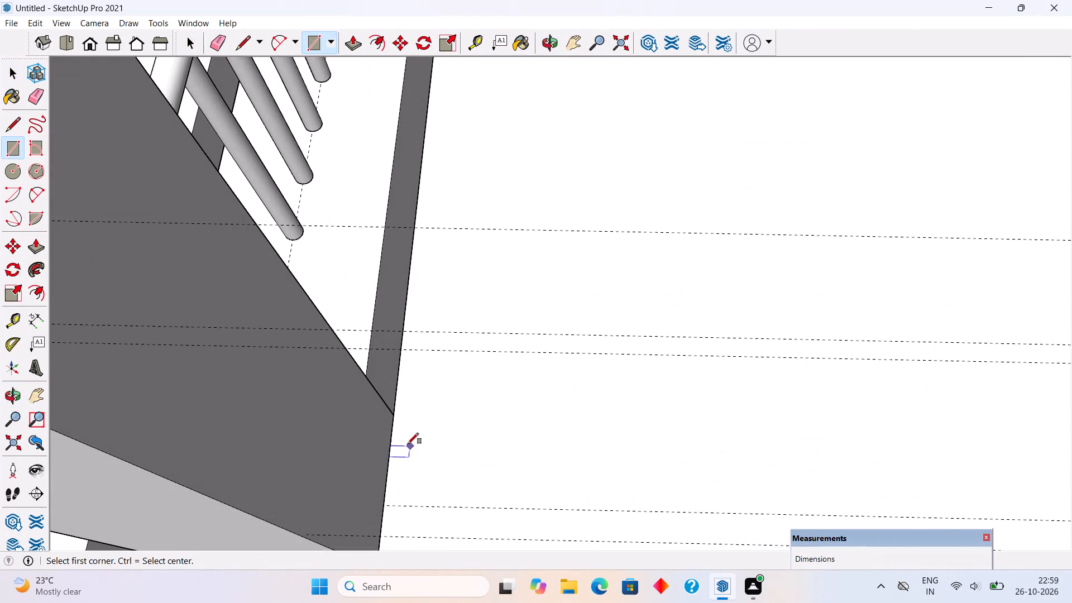
{"action": "left_click", "coordinate": [396, 419]}
{"action": "scroll", "coordinate": [547, 458], "scroll_direction": "down", "scroll_amount": 6}
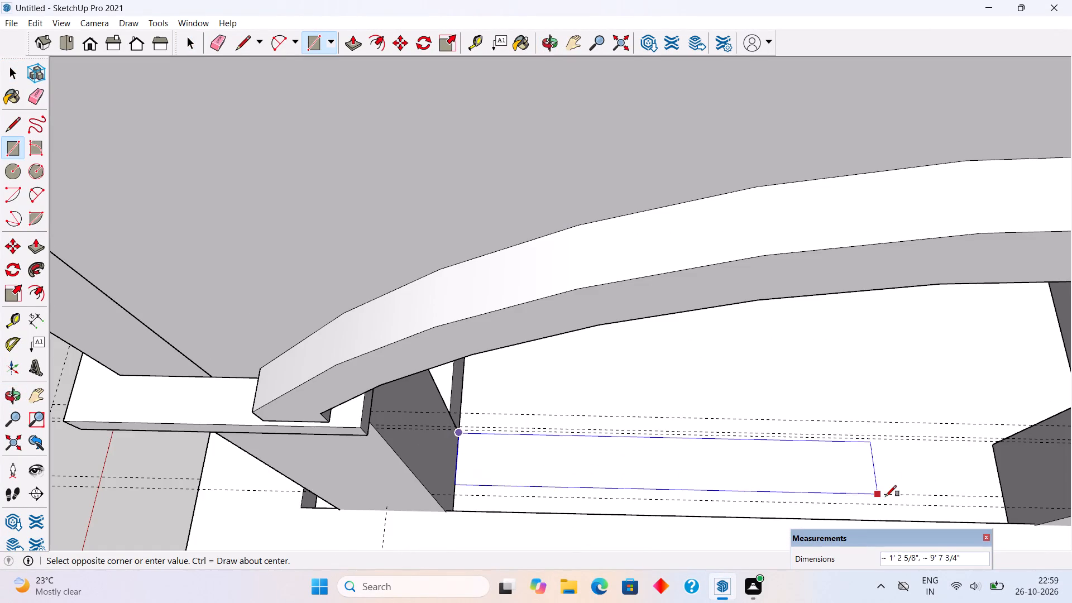
{"action": "scroll", "coordinate": [848, 435], "scroll_direction": "down", "scroll_amount": 1}
{"action": "middle_click_drag", "start_coordinate": [845, 435], "coordinate": [874, 401]}
{"action": "scroll", "coordinate": [874, 401], "scroll_direction": "down", "scroll_amount": 3}
{"action": "scroll", "coordinate": [961, 433], "scroll_direction": "up", "scroll_amount": 4}
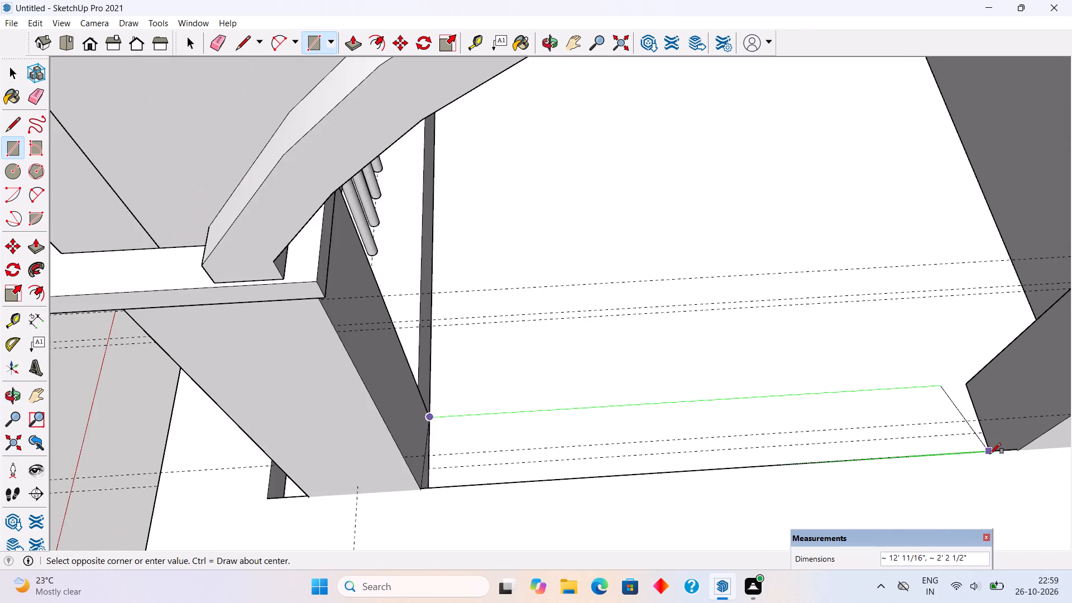
{"action": "scroll", "coordinate": [990, 454], "scroll_direction": "up", "scroll_amount": 6}
{"action": "middle_click_drag", "start_coordinate": [994, 425], "coordinate": [1013, 487]}
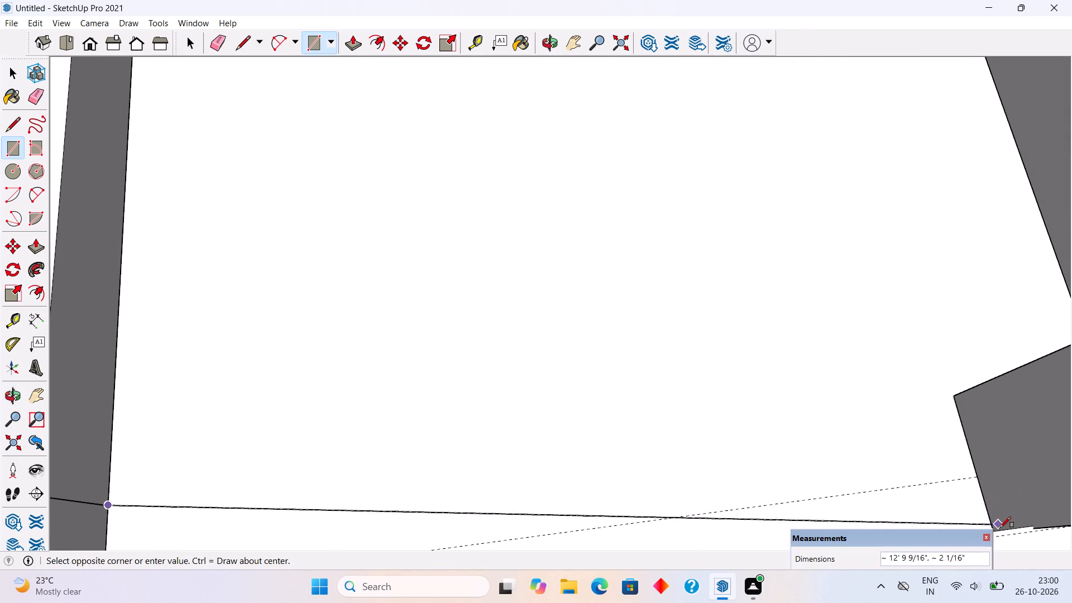
{"action": "scroll", "coordinate": [977, 501], "scroll_direction": "up", "scroll_amount": 1}
{"action": "middle_click_drag", "start_coordinate": [935, 415], "coordinate": [989, 420]}
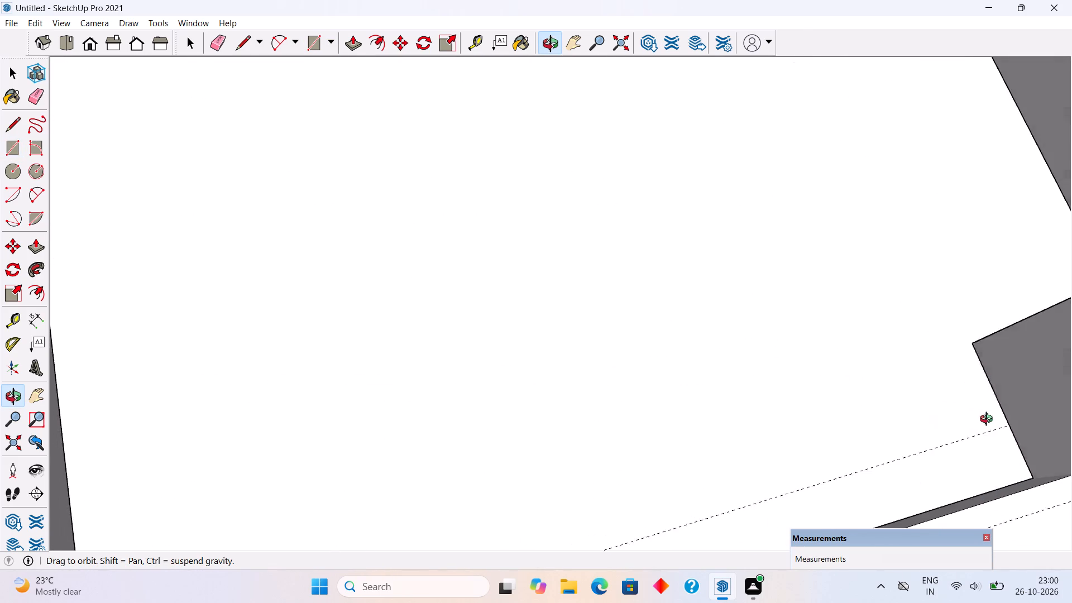
{"action": "middle_click_drag", "start_coordinate": [989, 420], "coordinate": [1013, 422]}
{"action": "left_click", "coordinate": [1050, 425]}
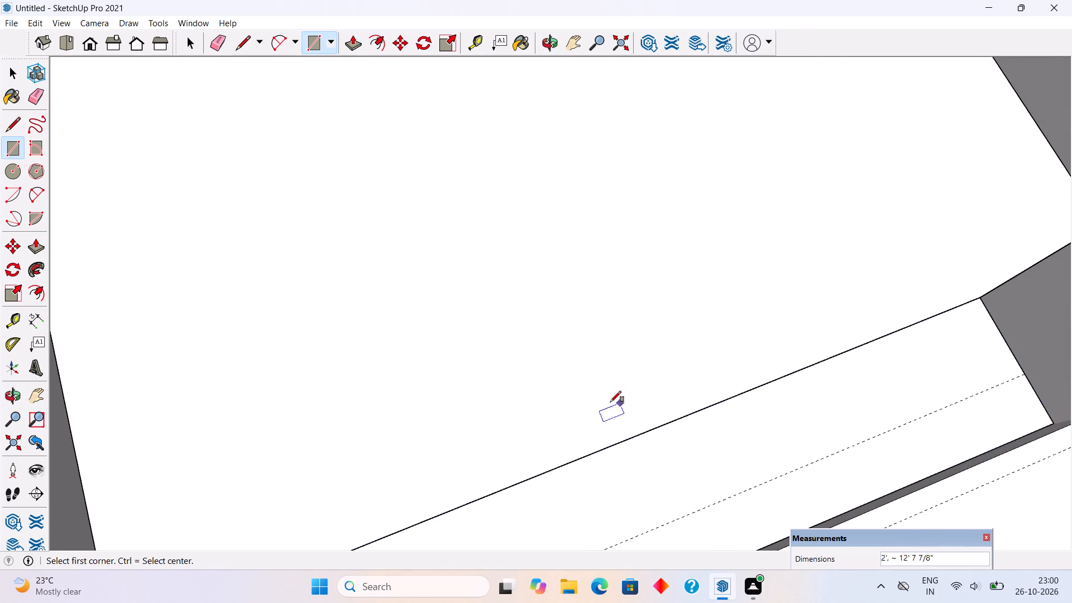
Extrude the side rectangle 1' 6 3/4" upwards, level with the top of the front low wall.
{"action": "scroll", "coordinate": [553, 396], "scroll_direction": "down", "scroll_amount": 6}
{"action": "left_click", "coordinate": [8, 437]}
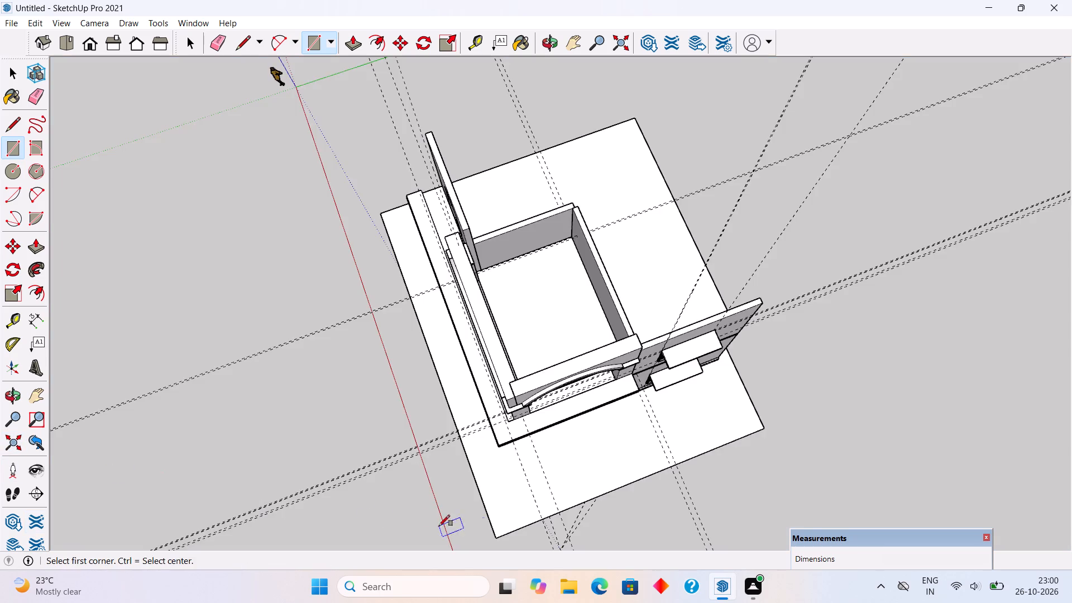
{"action": "middle_click_drag", "start_coordinate": [449, 461], "coordinate": [338, 395]}
{"action": "scroll", "coordinate": [549, 411], "scroll_direction": "up", "scroll_amount": 5}
{"action": "key", "text": "space"}
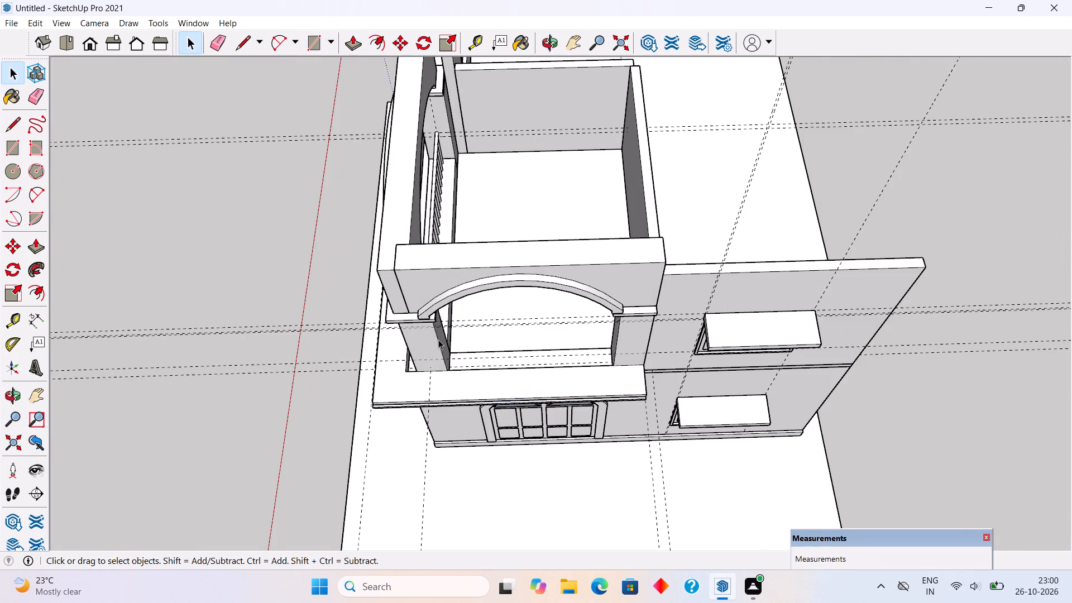
{"action": "scroll", "coordinate": [438, 339], "scroll_direction": "up", "scroll_amount": 15}
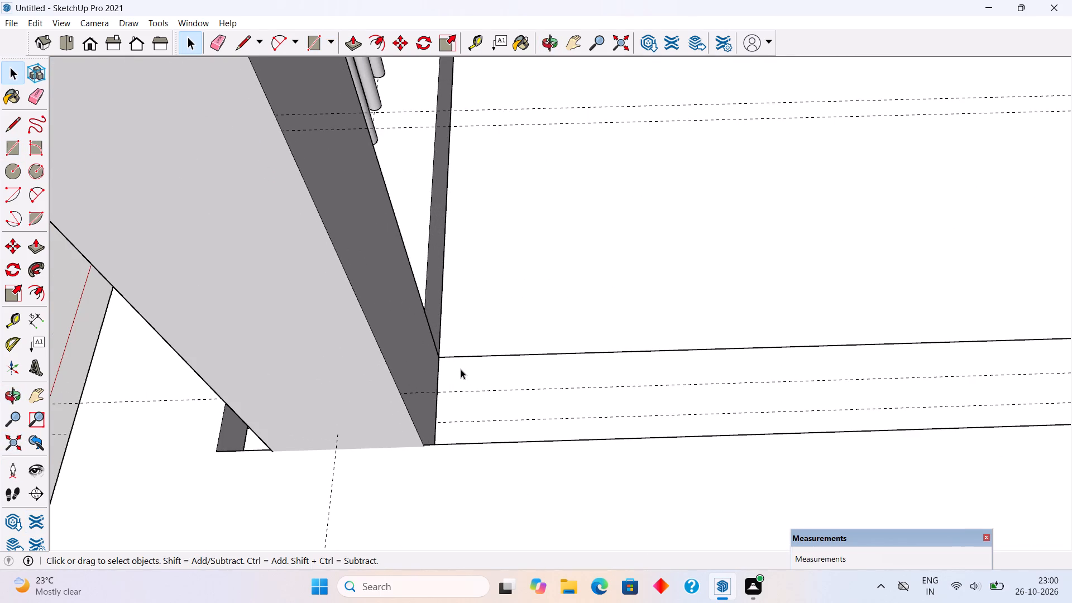
{"action": "key", "text": "p"}
{"action": "left_click", "coordinate": [460, 369]}
{"action": "left_click", "coordinate": [444, 358]}
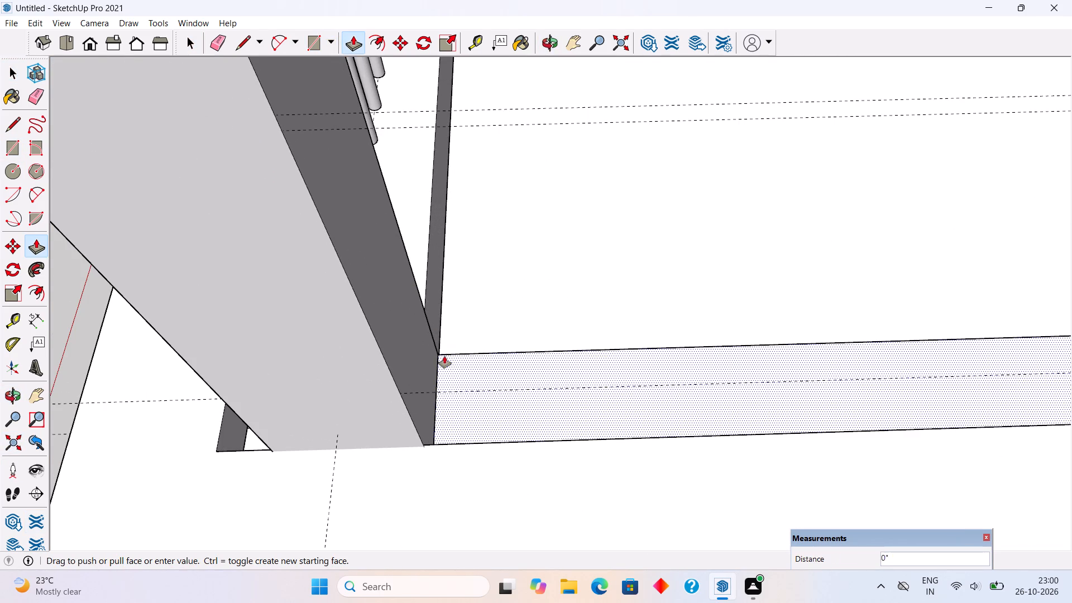
{"action": "middle_click_drag", "start_coordinate": [427, 288], "coordinate": [542, 331]}
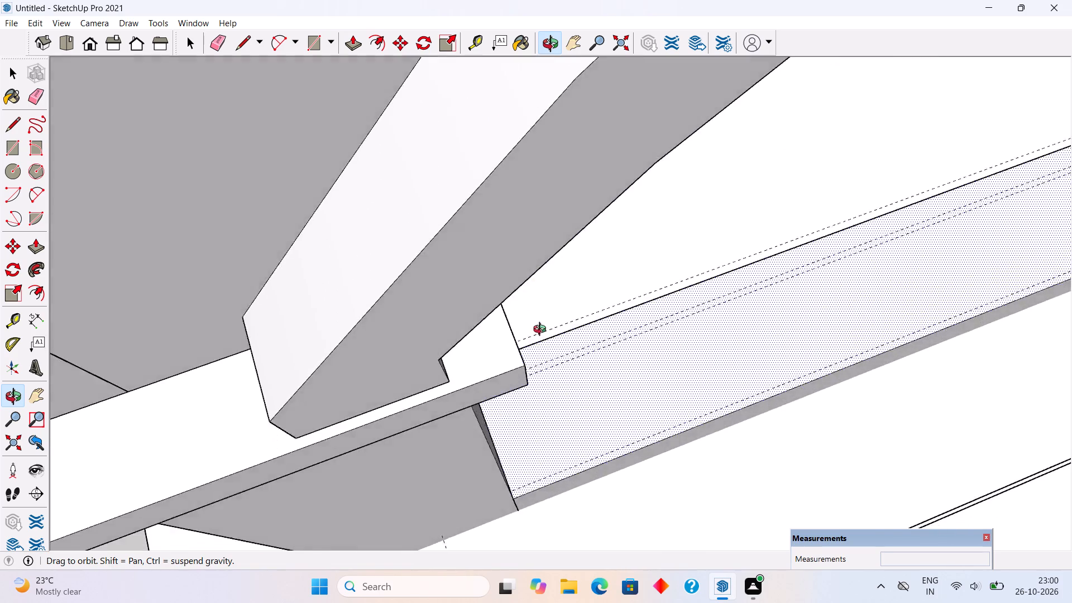
{"action": "middle_click_drag", "start_coordinate": [542, 331], "coordinate": [755, 289]}
{"action": "left_click", "coordinate": [496, 456]}
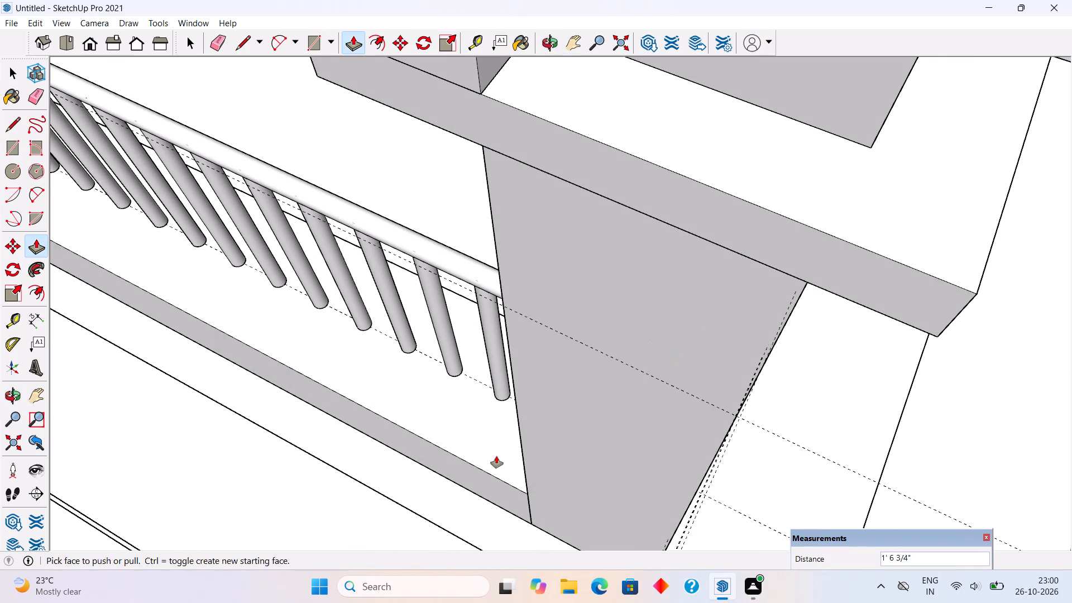
{"action": "key", "text": "space"}
Select the whole new low wall under the side arch and make it a group.
{"action": "middle_click_drag", "start_coordinate": [641, 385], "coordinate": [443, 239]}
{"action": "triple_click", "coordinate": [776, 416]}
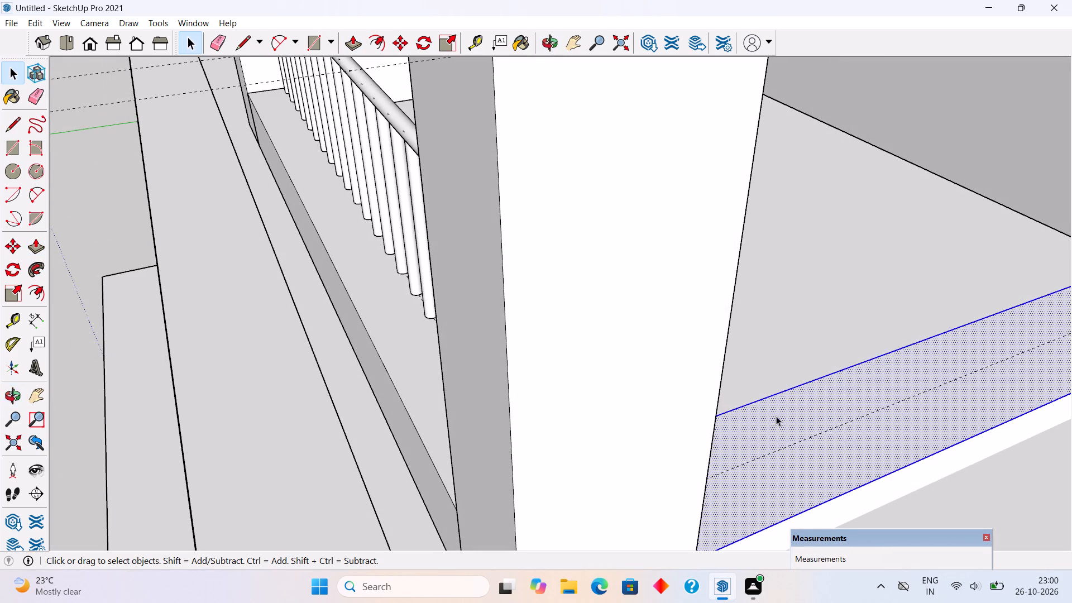
{"action": "right_click", "coordinate": [776, 416]}
{"action": "left_click", "coordinate": [815, 323]}
{"action": "scroll", "coordinate": [815, 323], "scroll_direction": "down", "scroll_amount": 3}
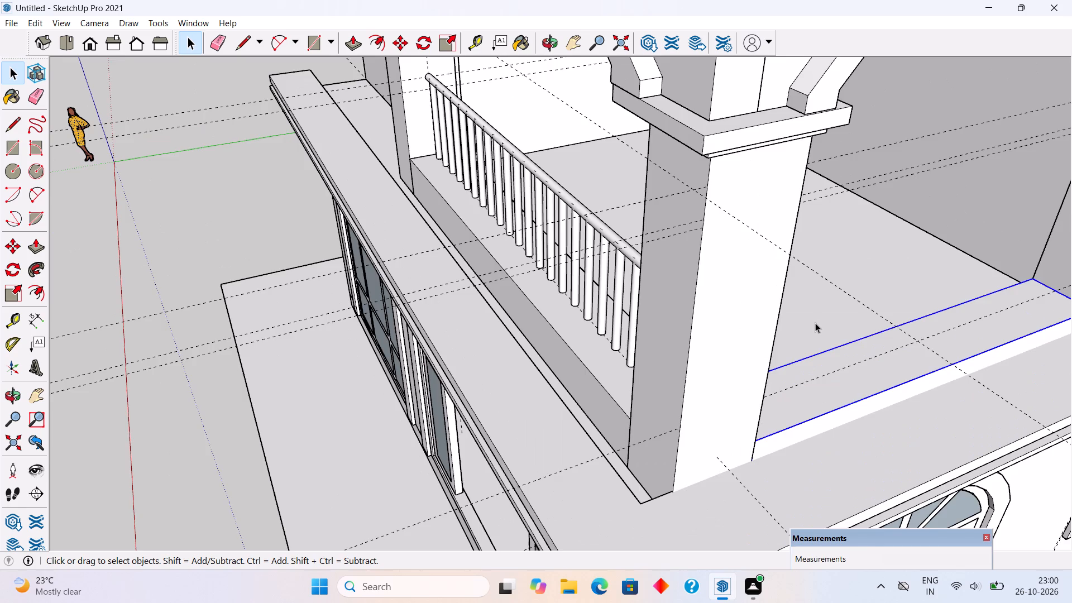
{"action": "scroll", "coordinate": [815, 323], "scroll_direction": "down", "scroll_amount": 11}
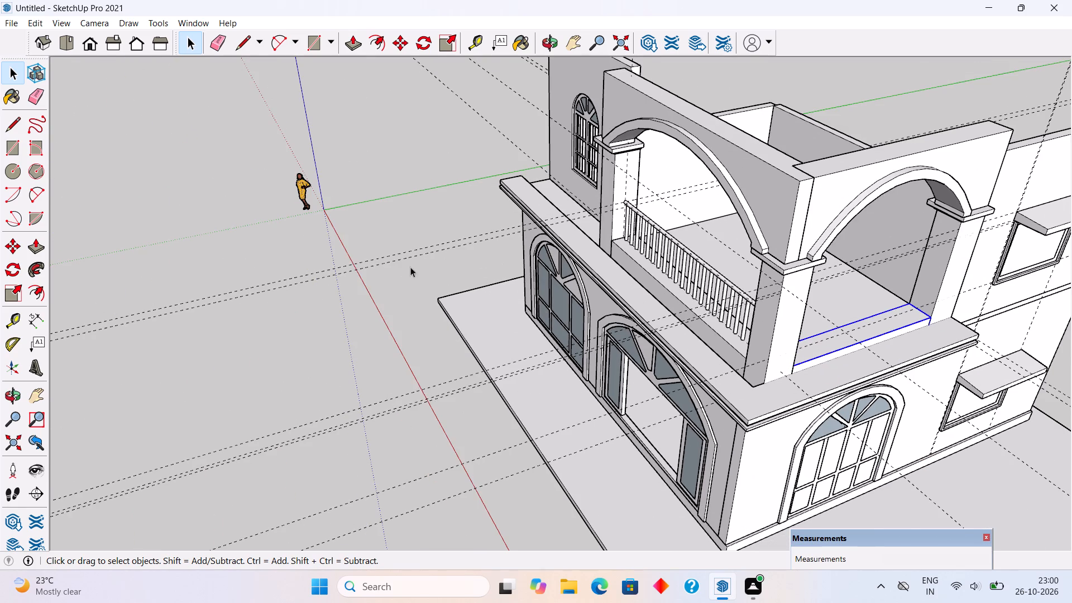
{"action": "left_click", "coordinate": [317, 250]}
Measure the height from the front low wall's top up to the handrail's guide line.
{"action": "middle_click_drag", "start_coordinate": [734, 372], "coordinate": [704, 322]}
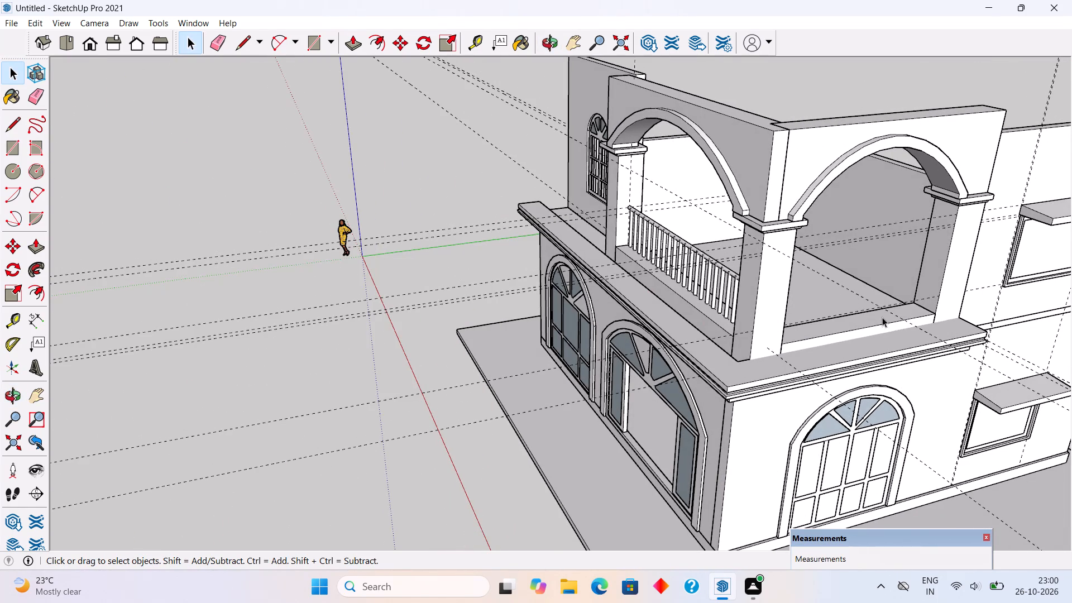
{"action": "middle_click_drag", "start_coordinate": [882, 317], "coordinate": [699, 269]}
{"action": "scroll", "coordinate": [693, 295], "scroll_direction": "up", "scroll_amount": 3}
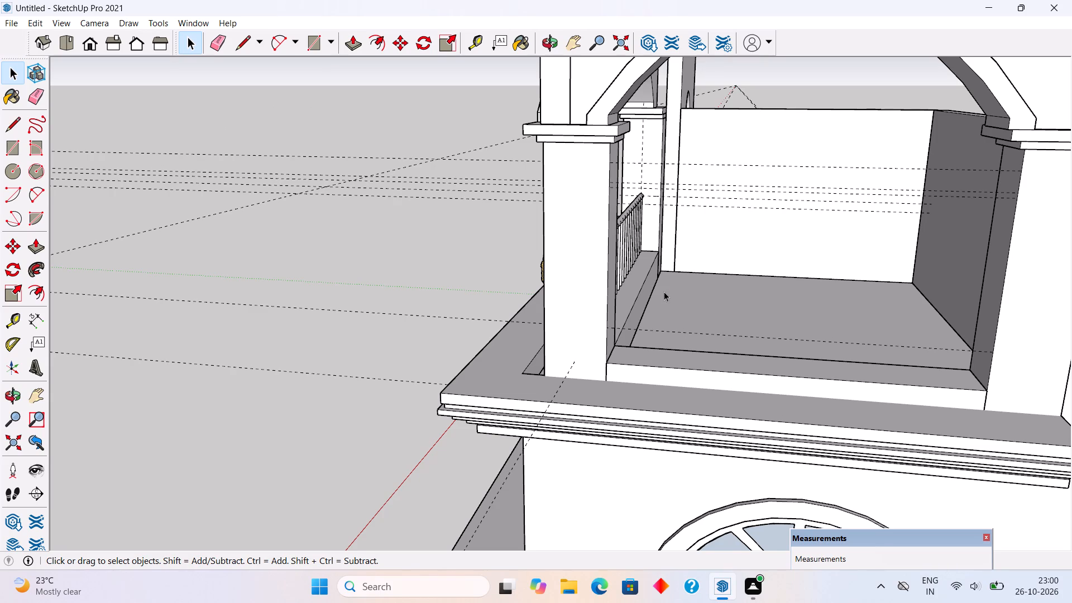
{"action": "middle_click_drag", "start_coordinate": [664, 291], "coordinate": [904, 269]}
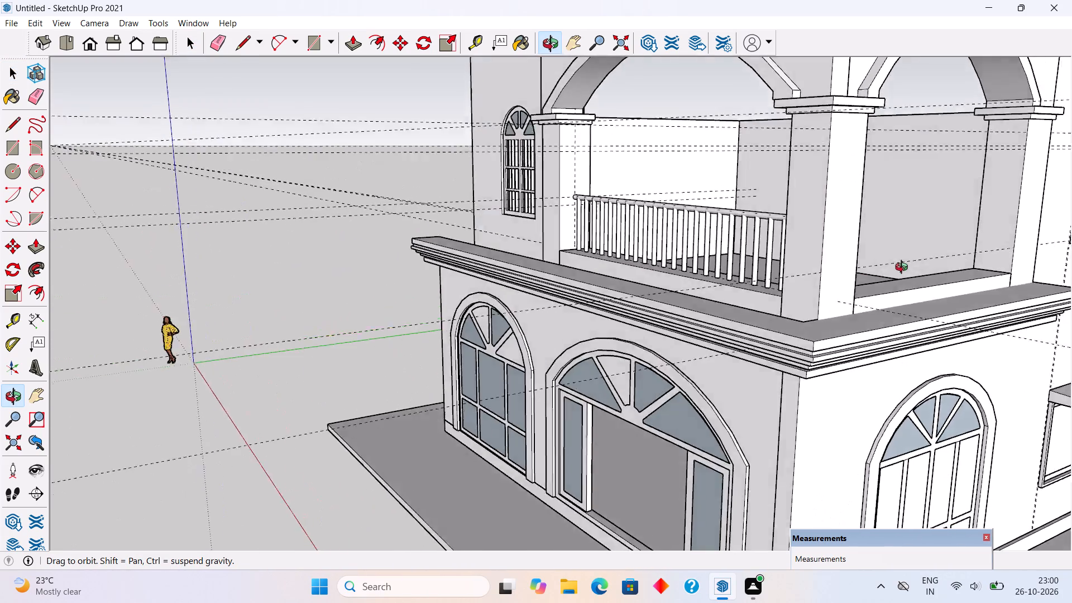
{"action": "middle_click_drag", "start_coordinate": [904, 269], "coordinate": [868, 265]}
{"action": "scroll", "coordinate": [662, 235], "scroll_direction": "up", "scroll_amount": 6}
{"action": "scroll", "coordinate": [489, 236], "scroll_direction": "up", "scroll_amount": 4}
{"action": "middle_click_drag", "start_coordinate": [530, 204], "coordinate": [531, 235]}
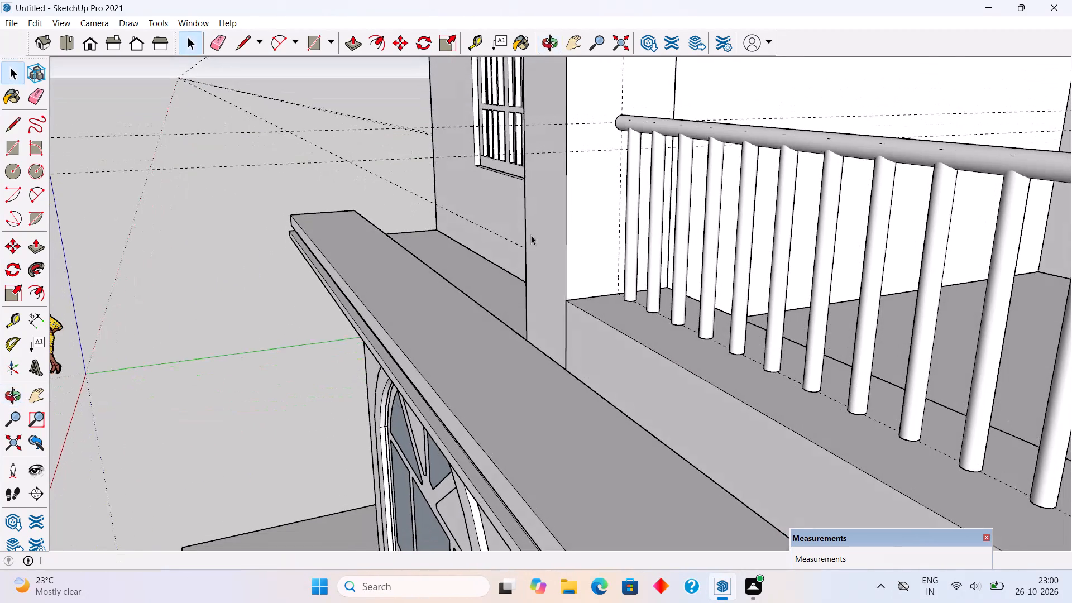
{"action": "key", "text": "t"}
{"action": "left_click", "coordinate": [593, 294]}
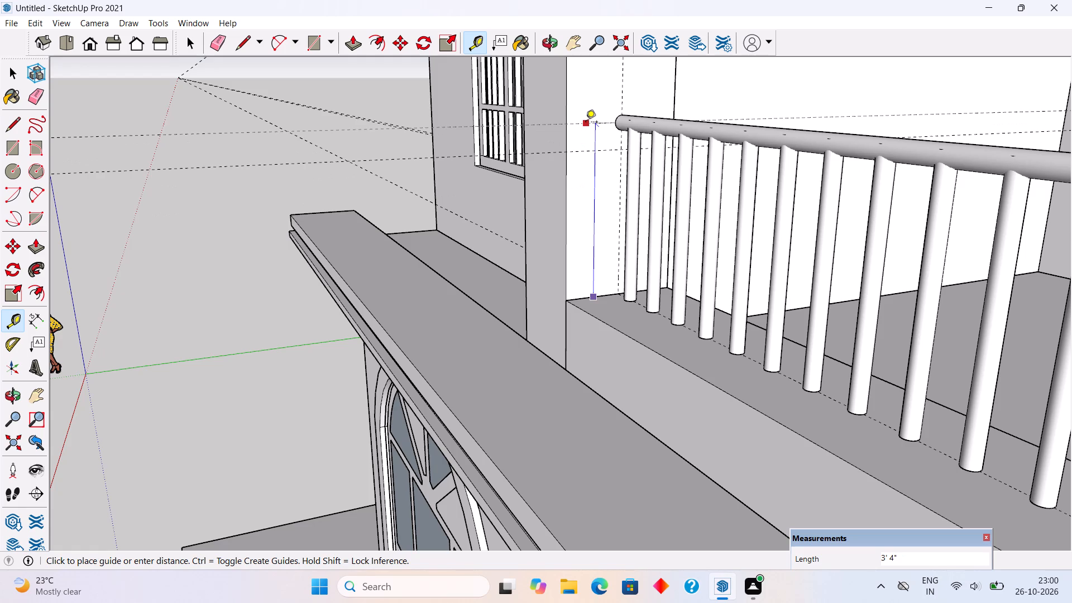
{"action": "key", "text": "space"}
Place a horizontal guide on the corner column 3'4" above the top of the side low wall.
{"action": "middle_click_drag", "start_coordinate": [891, 262], "coordinate": [611, 232]}
{"action": "scroll", "coordinate": [607, 234], "scroll_direction": "down", "scroll_amount": 10}
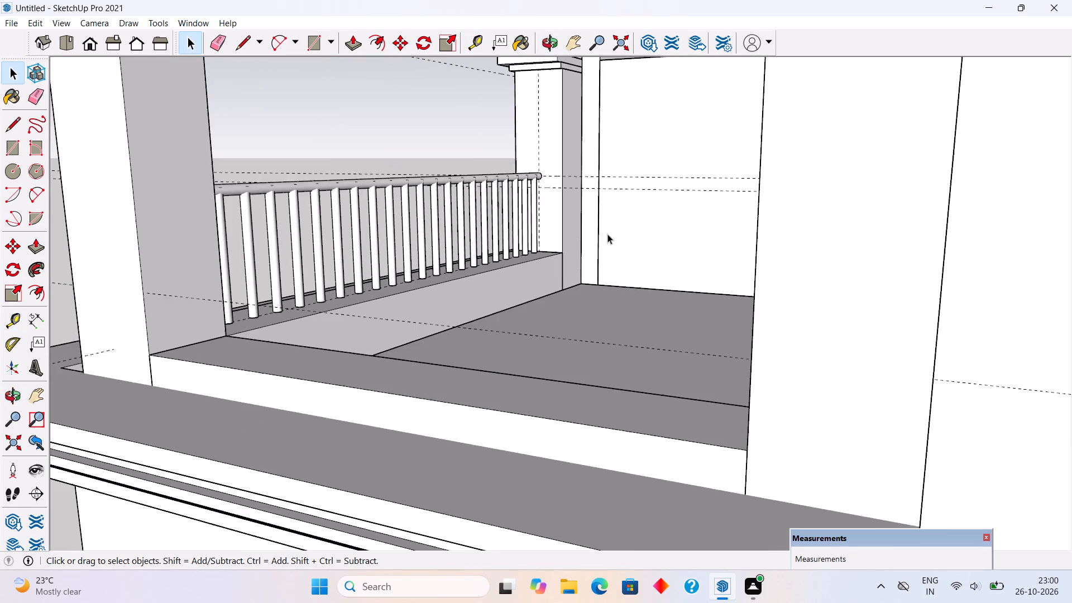
{"action": "middle_click_drag", "start_coordinate": [427, 338], "coordinate": [329, 377]}
{"action": "scroll", "coordinate": [263, 326], "scroll_direction": "up", "scroll_amount": 3}
{"action": "key", "text": "t"}
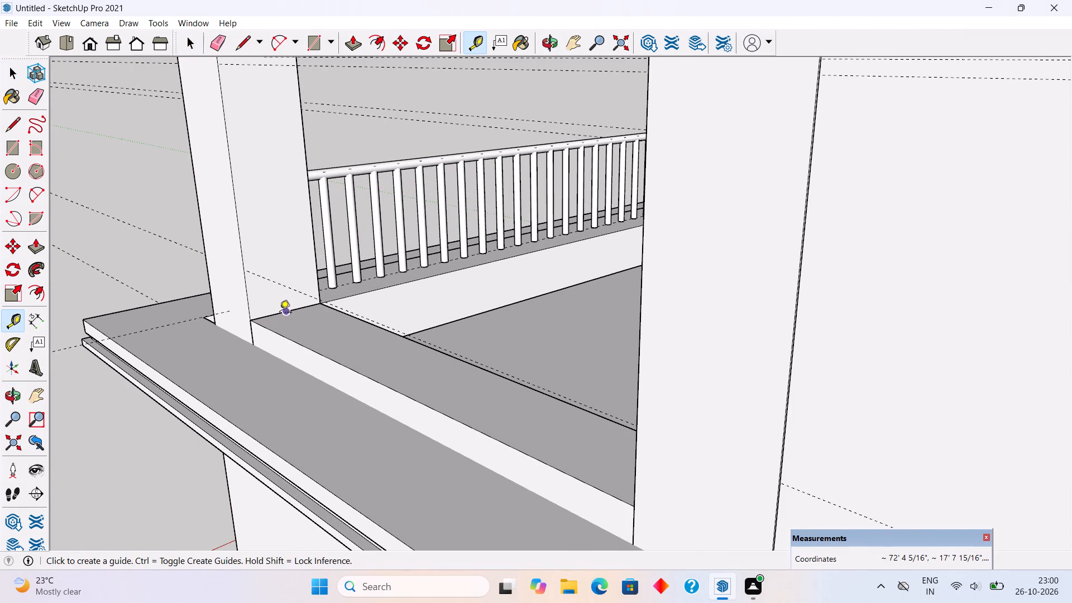
{"action": "left_click", "coordinate": [275, 316]}
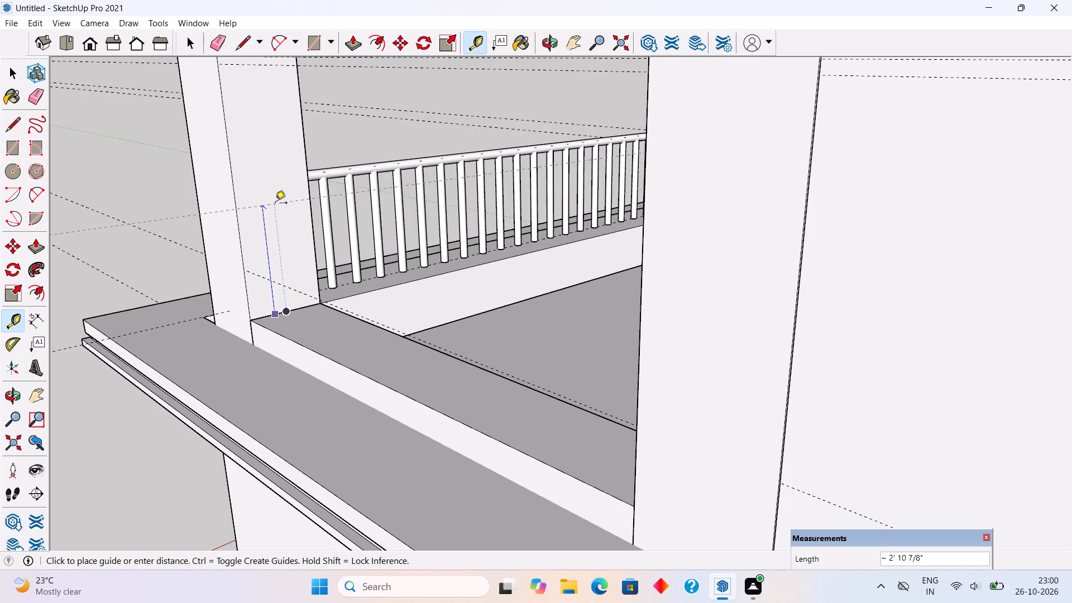
{"action": "type", "text": "3'4\""}
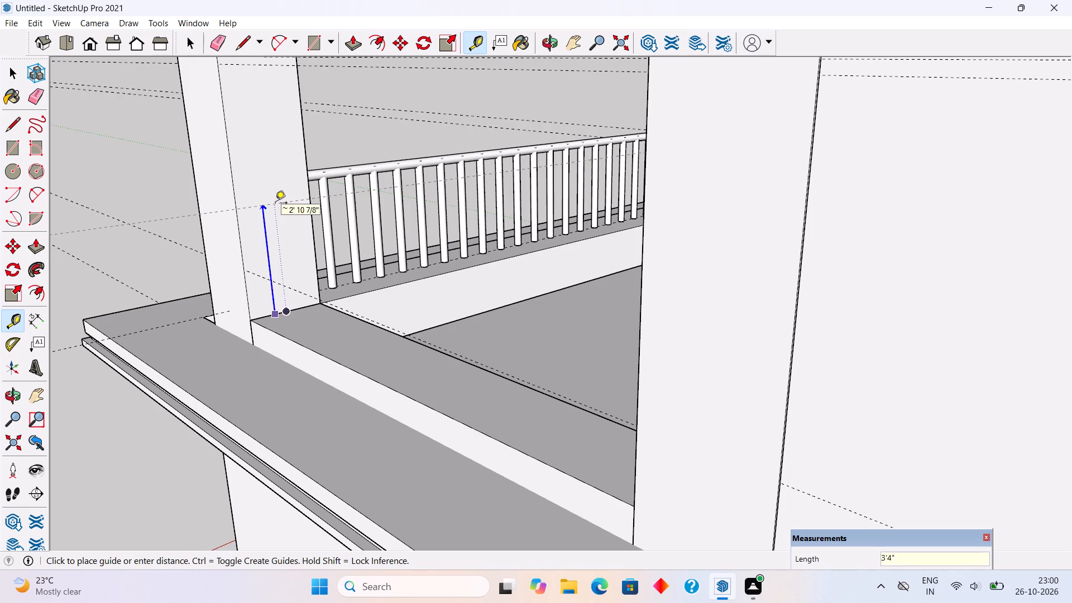
{"action": "key", "text": "Return"}
{"action": "key", "text": "space"}
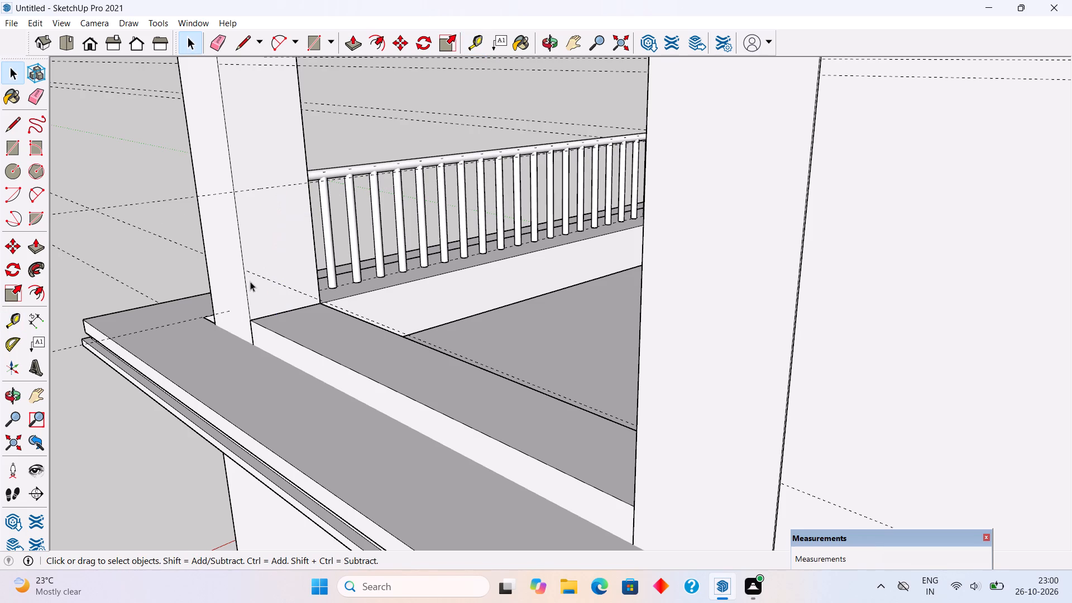
Place a vertical guide 1' from the corner column's outer edge, at the midpoint of its inner face.
{"action": "key", "text": "t"}
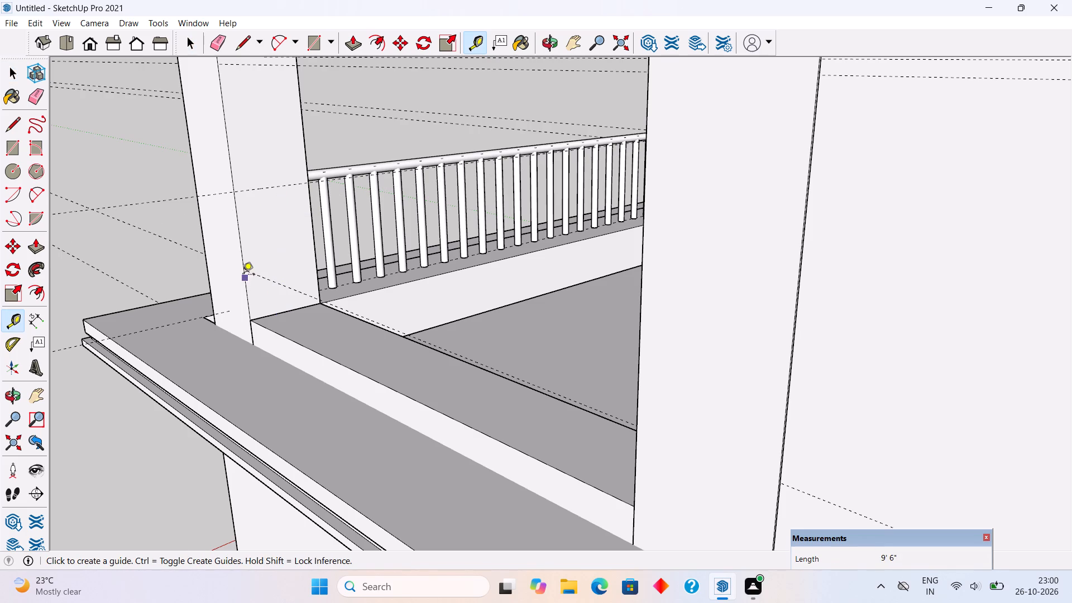
{"action": "left_click", "coordinate": [242, 264]}
{"action": "left_click", "coordinate": [282, 307]}
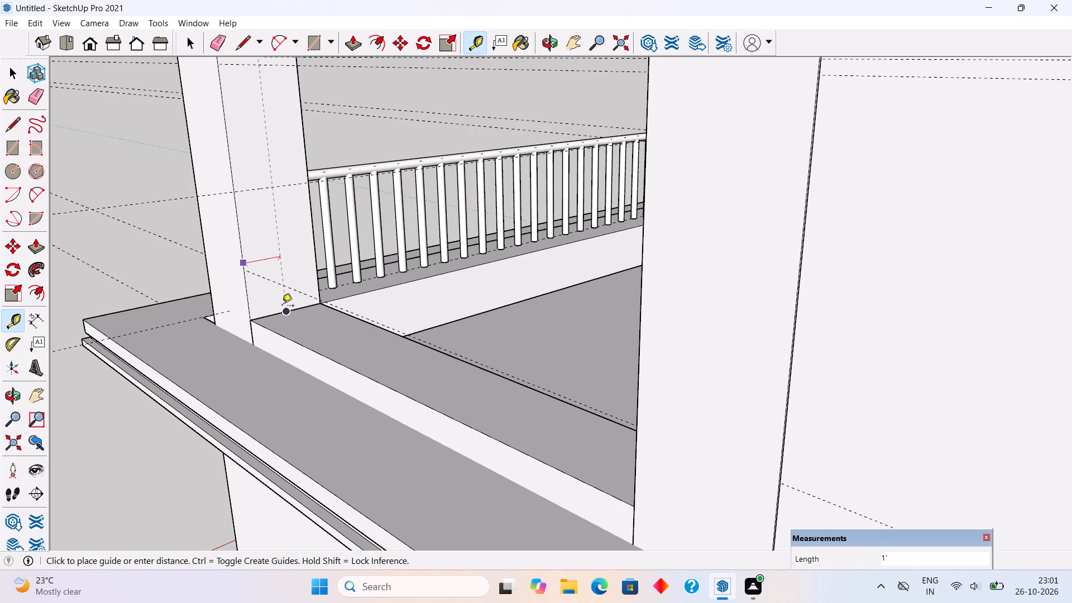
{"action": "key", "text": "space"}
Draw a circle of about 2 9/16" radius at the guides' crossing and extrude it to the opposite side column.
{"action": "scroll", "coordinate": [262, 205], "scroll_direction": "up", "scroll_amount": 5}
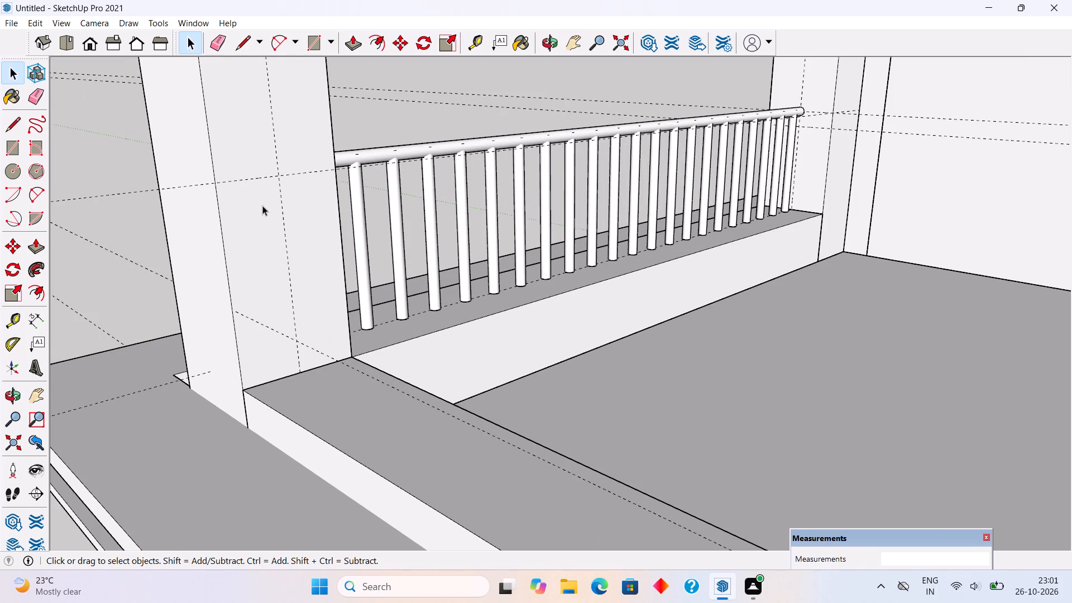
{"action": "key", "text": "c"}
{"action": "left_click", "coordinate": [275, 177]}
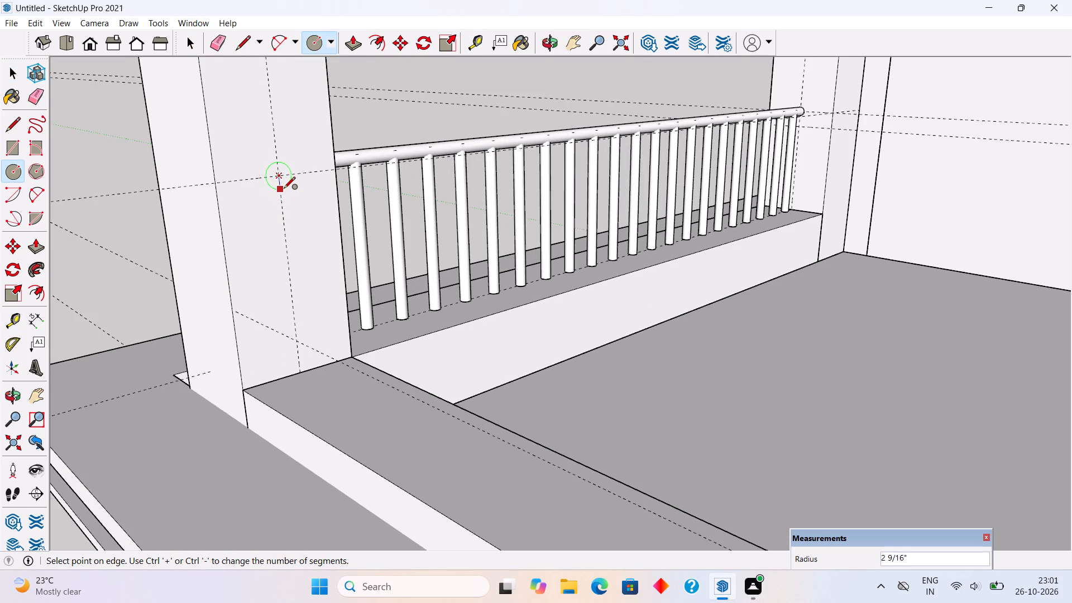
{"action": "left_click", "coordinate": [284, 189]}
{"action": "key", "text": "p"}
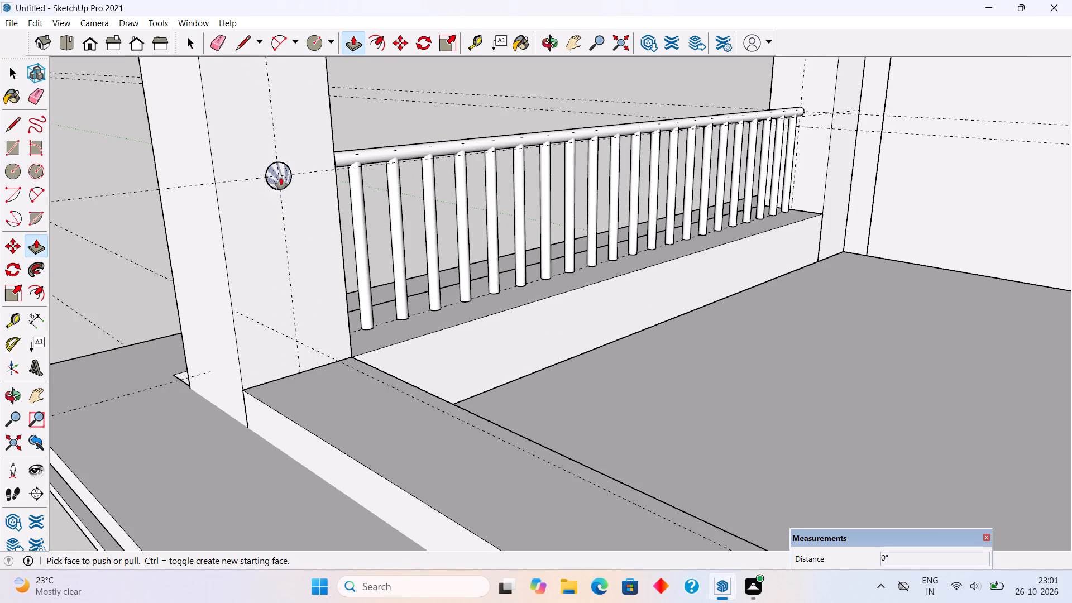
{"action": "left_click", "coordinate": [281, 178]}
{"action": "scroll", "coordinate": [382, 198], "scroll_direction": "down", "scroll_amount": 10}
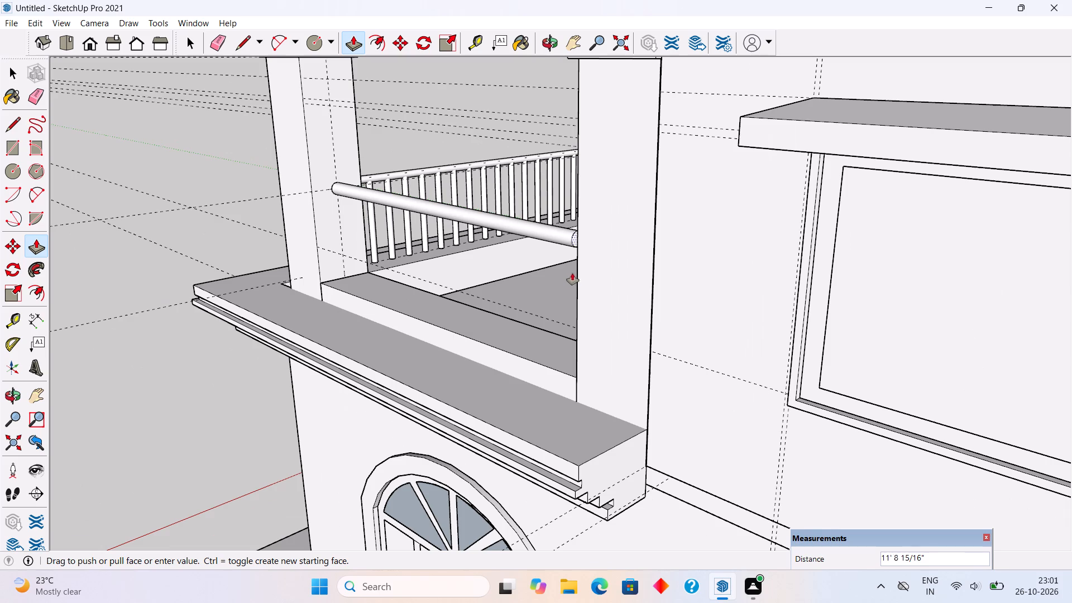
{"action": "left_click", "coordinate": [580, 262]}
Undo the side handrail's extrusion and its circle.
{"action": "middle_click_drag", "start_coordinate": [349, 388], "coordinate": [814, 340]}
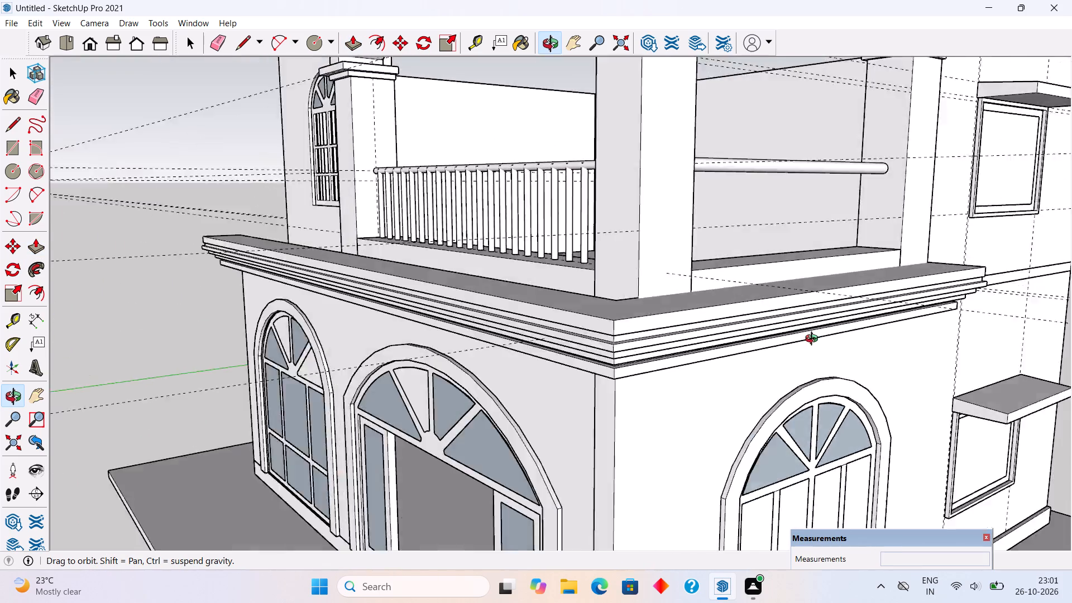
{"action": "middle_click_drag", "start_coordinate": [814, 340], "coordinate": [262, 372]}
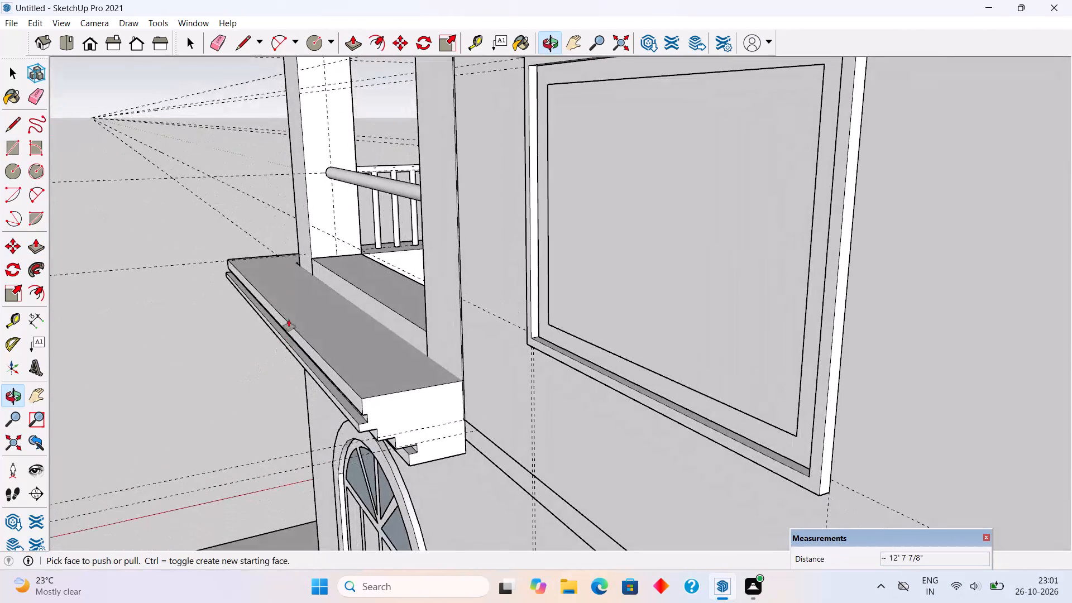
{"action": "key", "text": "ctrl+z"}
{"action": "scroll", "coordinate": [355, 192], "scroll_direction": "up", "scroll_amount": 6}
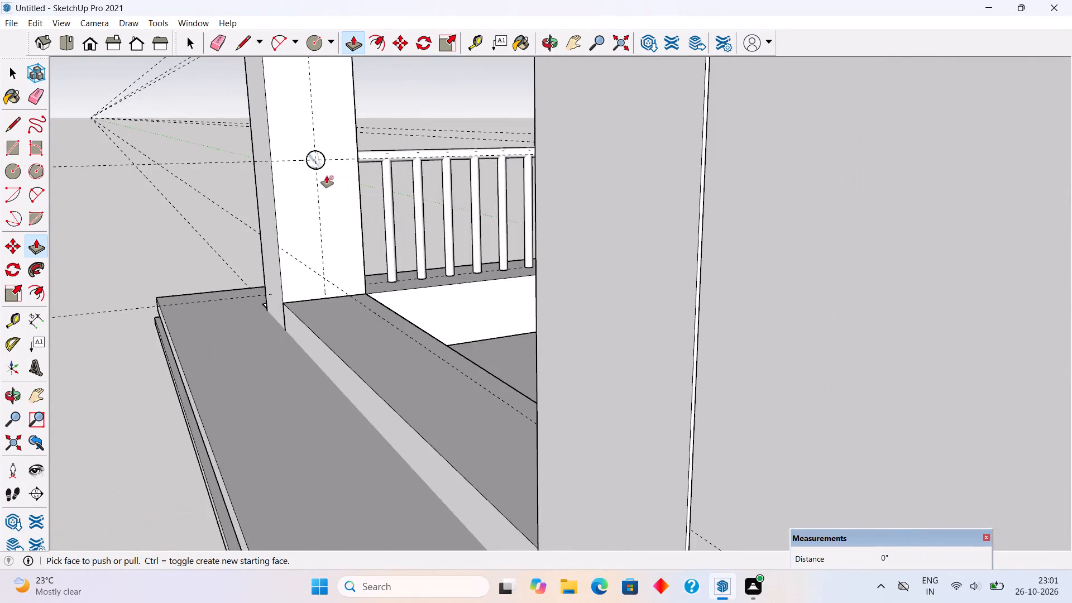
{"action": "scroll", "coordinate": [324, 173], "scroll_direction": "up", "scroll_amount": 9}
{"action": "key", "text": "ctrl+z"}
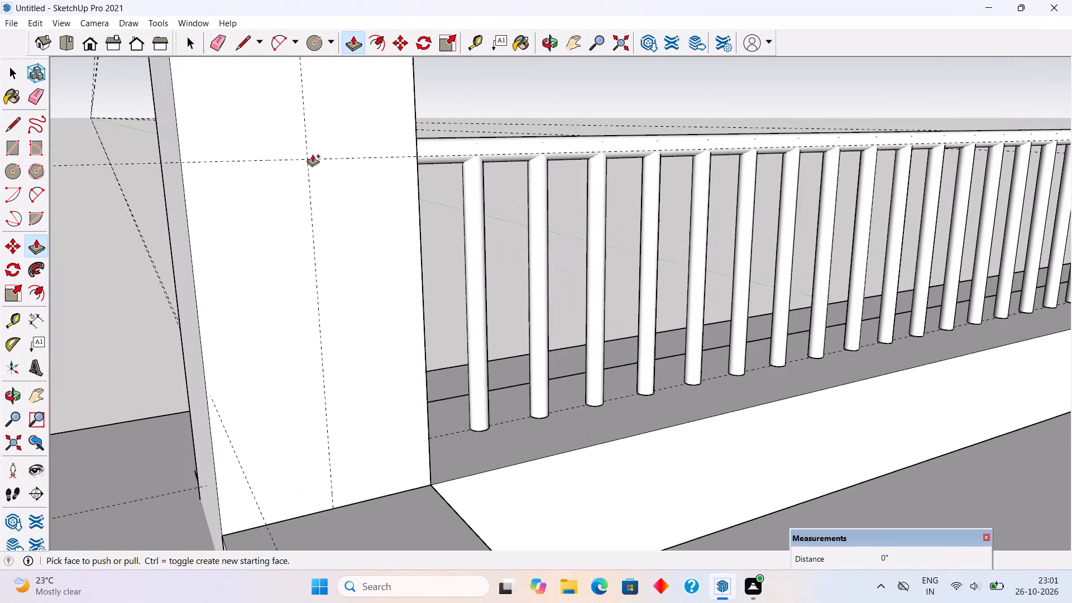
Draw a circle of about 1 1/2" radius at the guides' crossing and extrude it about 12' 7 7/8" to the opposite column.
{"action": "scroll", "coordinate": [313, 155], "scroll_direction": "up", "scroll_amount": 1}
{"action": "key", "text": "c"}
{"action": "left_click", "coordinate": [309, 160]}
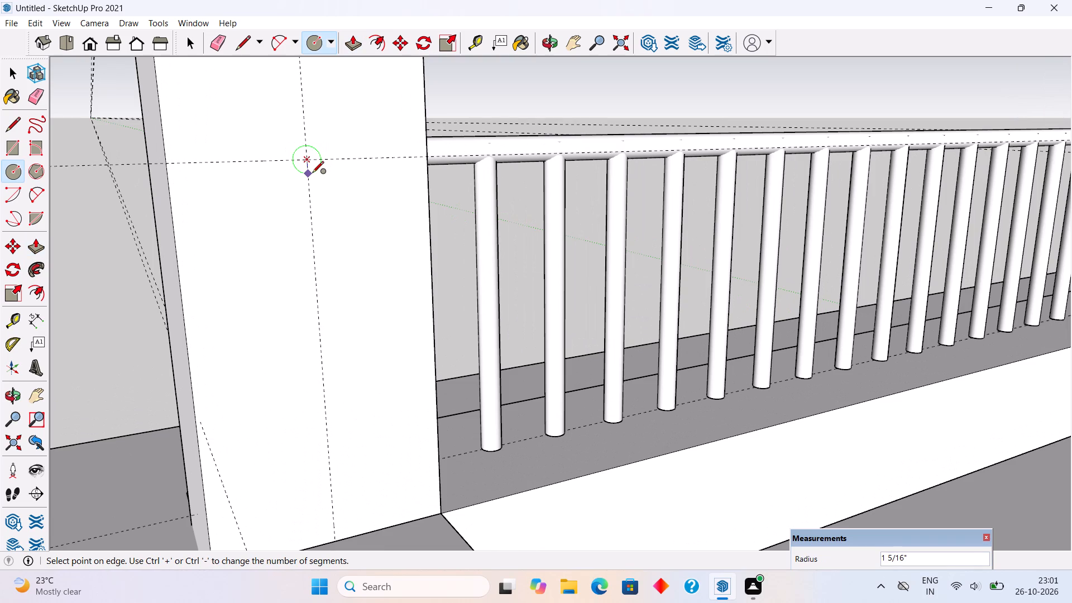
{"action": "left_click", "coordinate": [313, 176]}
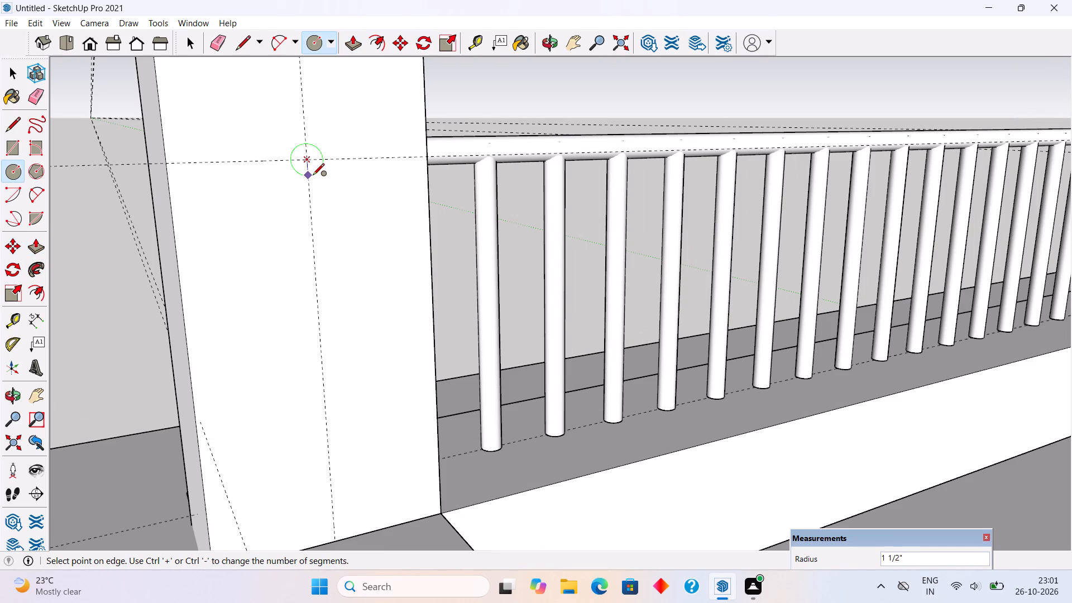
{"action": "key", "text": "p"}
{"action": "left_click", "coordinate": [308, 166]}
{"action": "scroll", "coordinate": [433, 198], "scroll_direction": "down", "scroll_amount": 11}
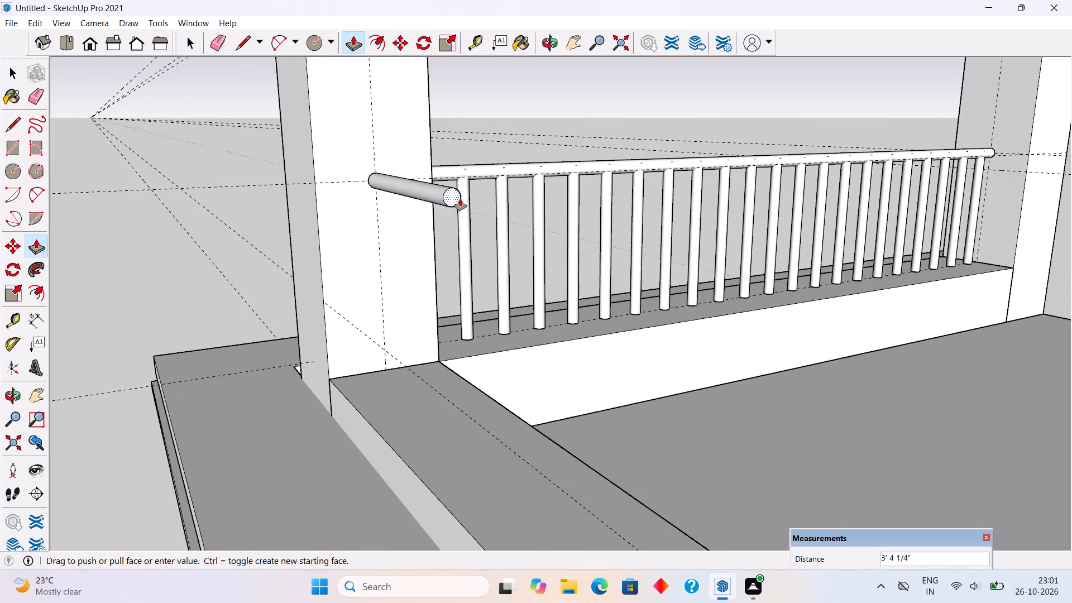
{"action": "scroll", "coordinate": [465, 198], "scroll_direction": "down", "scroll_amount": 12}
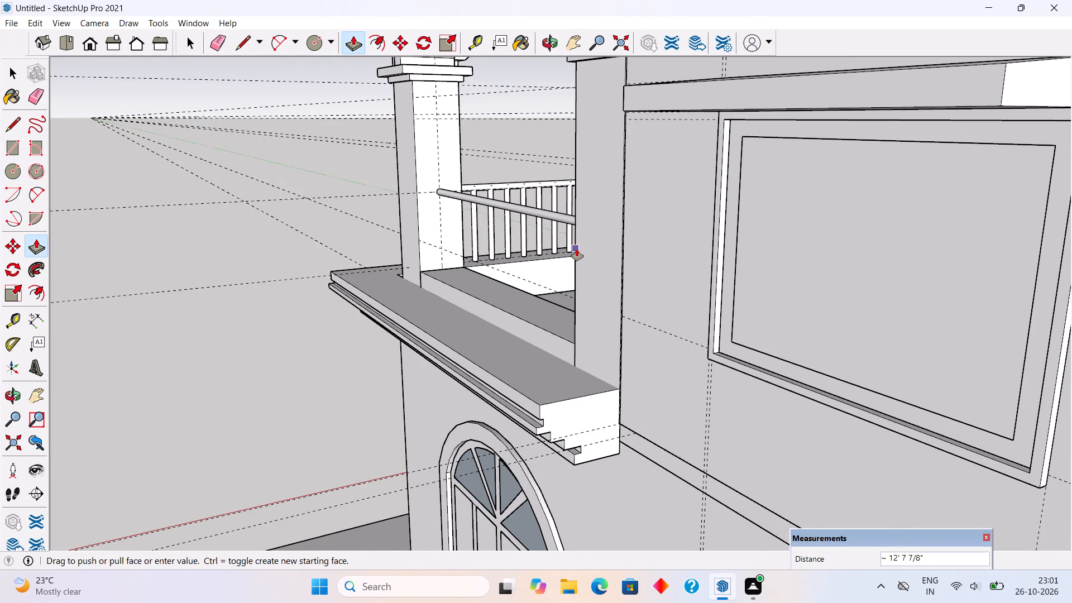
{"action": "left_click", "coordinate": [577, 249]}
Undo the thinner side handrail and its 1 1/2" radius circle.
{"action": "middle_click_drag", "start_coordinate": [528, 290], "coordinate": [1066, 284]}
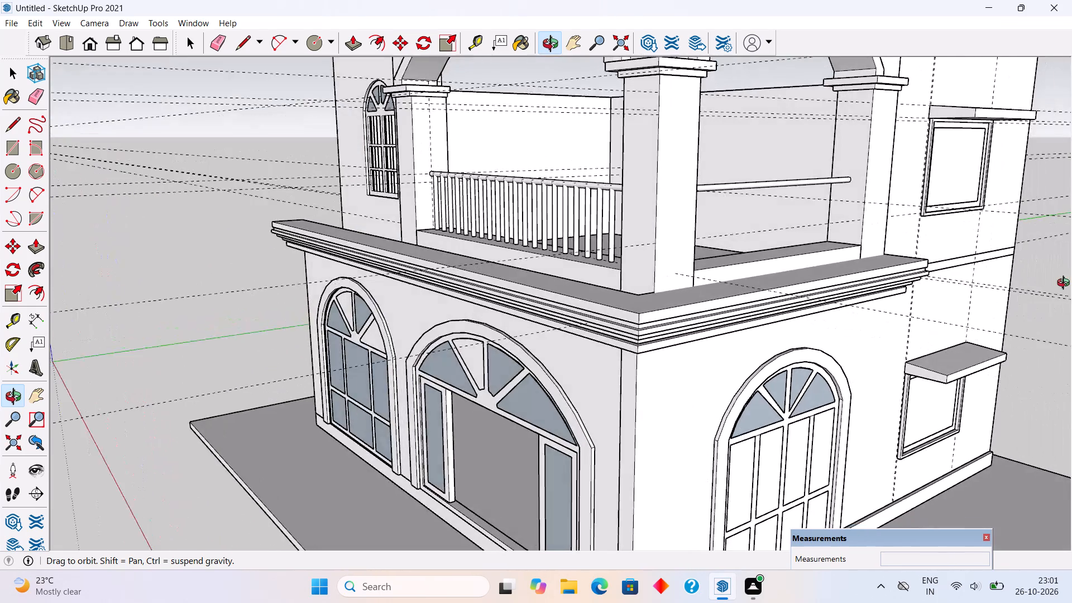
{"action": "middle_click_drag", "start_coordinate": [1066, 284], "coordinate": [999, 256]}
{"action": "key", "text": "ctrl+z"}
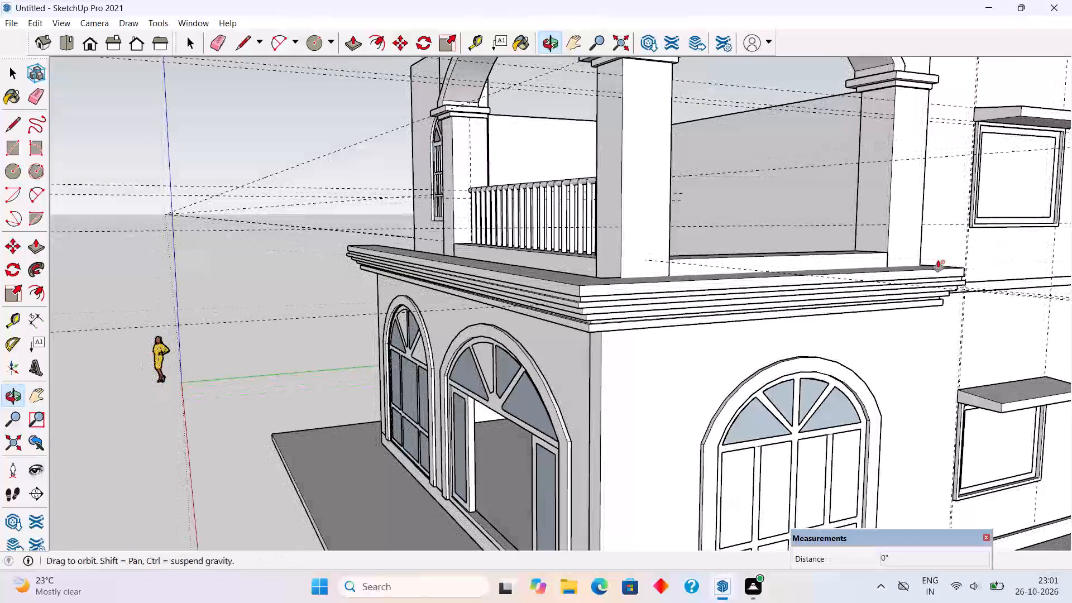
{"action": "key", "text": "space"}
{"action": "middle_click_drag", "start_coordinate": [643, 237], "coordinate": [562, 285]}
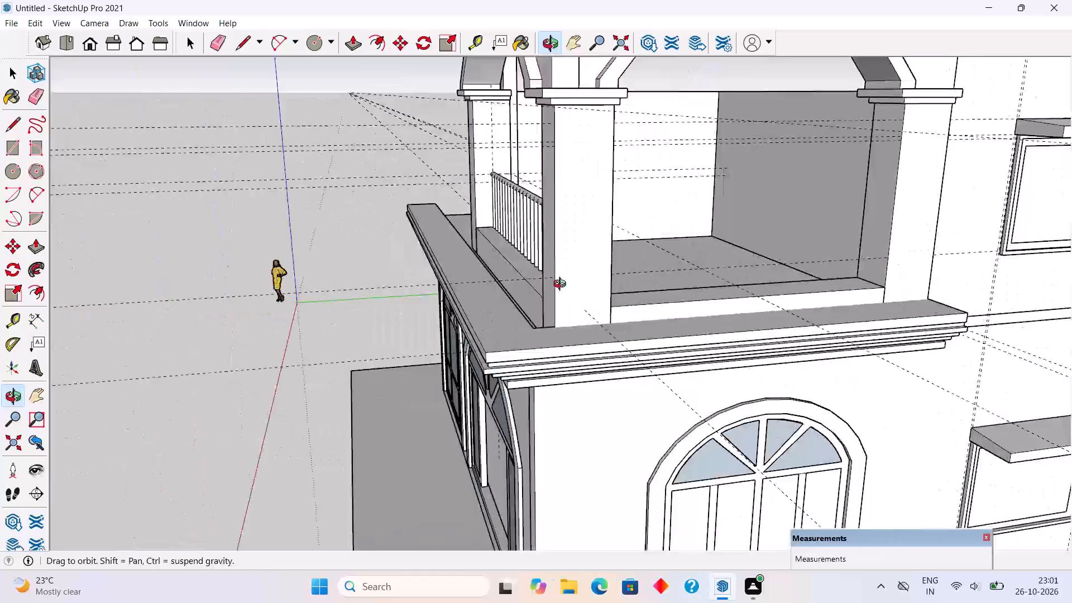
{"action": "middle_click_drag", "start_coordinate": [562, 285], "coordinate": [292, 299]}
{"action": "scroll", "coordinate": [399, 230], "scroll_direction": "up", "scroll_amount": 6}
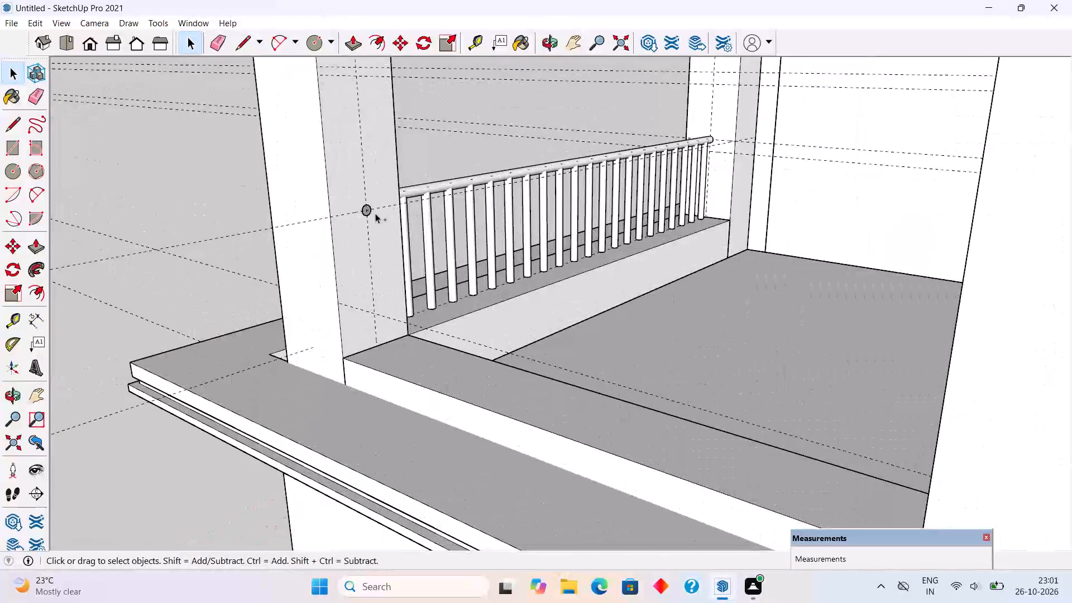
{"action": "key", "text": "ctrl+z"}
Draw a circle of about 1 7/8" radius at the guides' crossing and extrude it about 12' 7 7/8" to the opposite column.
{"action": "scroll", "coordinate": [361, 208], "scroll_direction": "up", "scroll_amount": 9}
{"action": "key", "text": "c"}
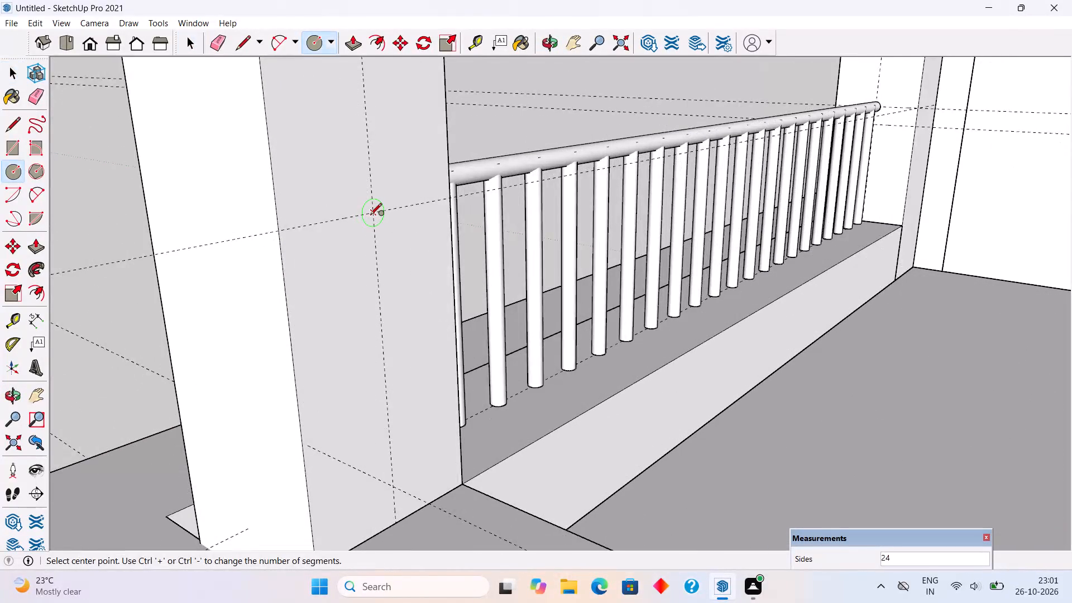
{"action": "left_click", "coordinate": [371, 216]}
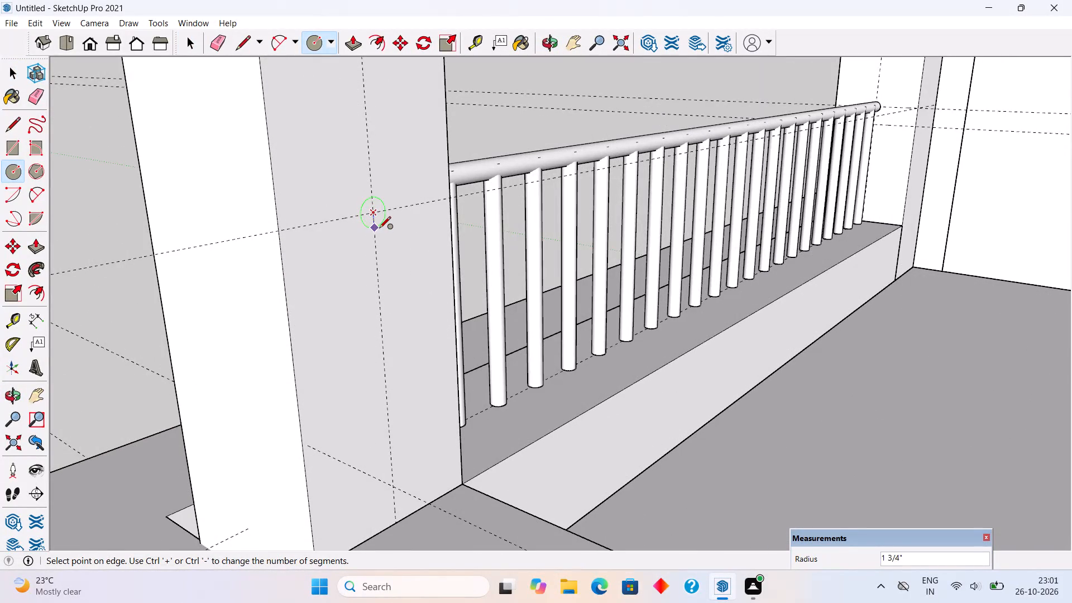
{"action": "left_click", "coordinate": [379, 229]}
{"action": "key", "text": "p"}
{"action": "left_click", "coordinate": [376, 214]}
{"action": "scroll", "coordinate": [506, 209], "scroll_direction": "down", "scroll_amount": 5}
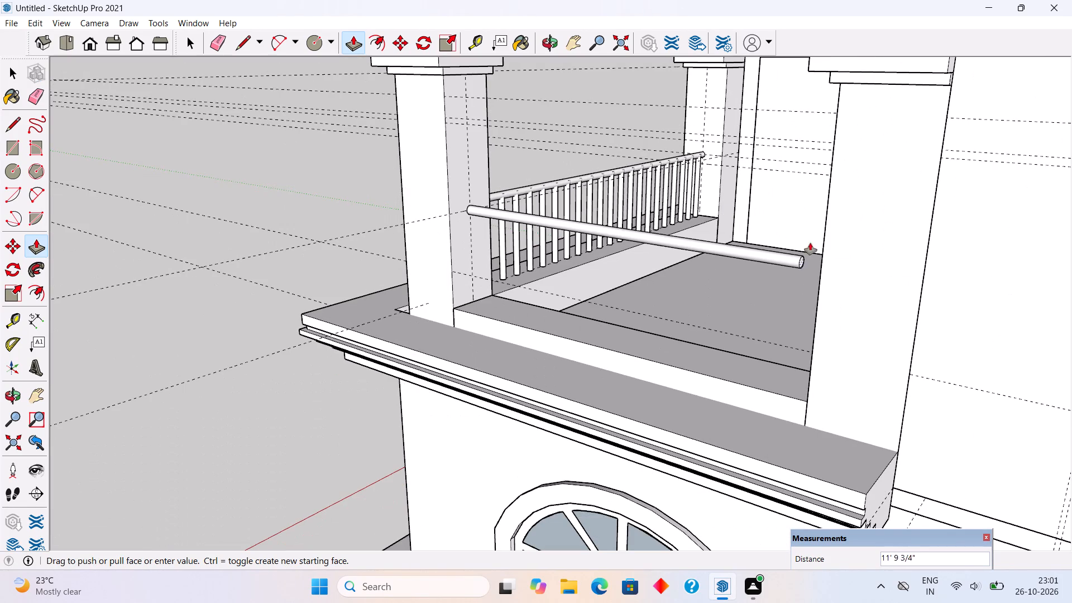
{"action": "left_click", "coordinate": [822, 280]}
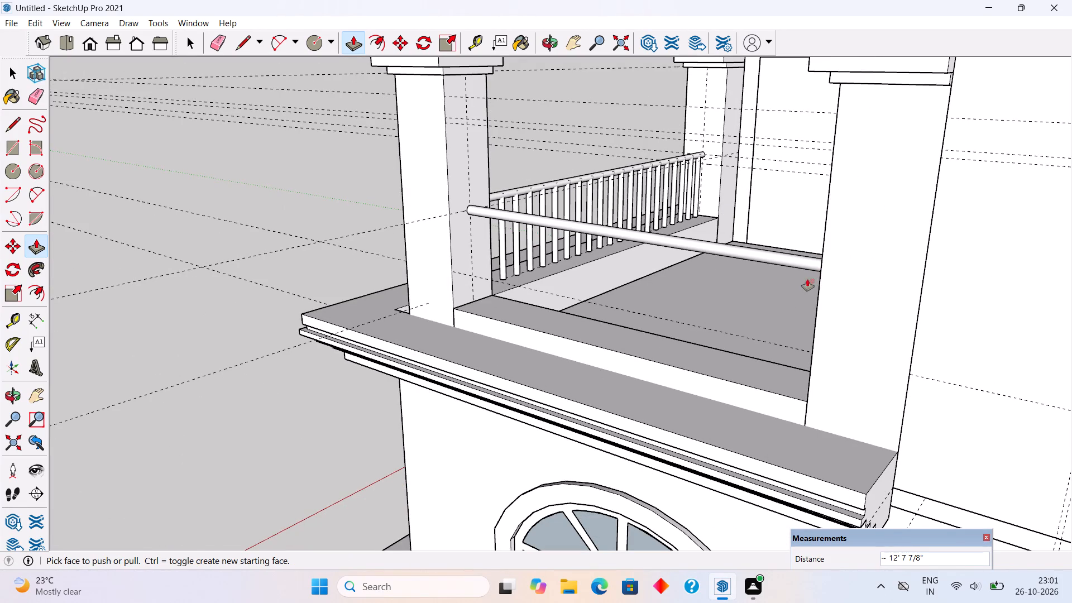
Select the whole side handrail and make it a group.
{"action": "key", "text": "space"}
{"action": "triple_click", "coordinate": [785, 260]}
{"action": "right_click", "coordinate": [785, 260]}
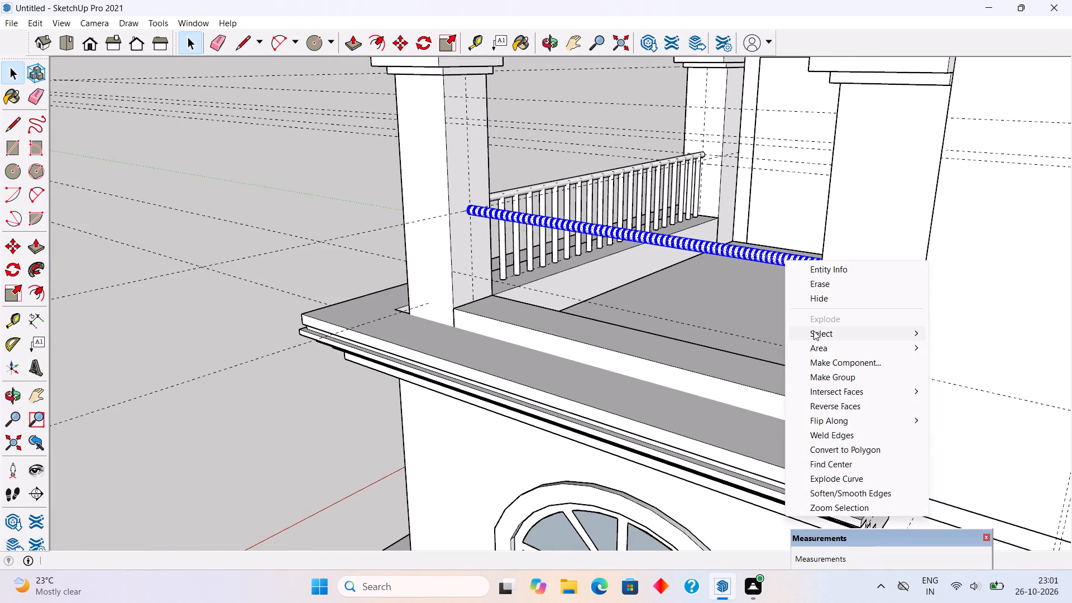
{"action": "left_click", "coordinate": [829, 373]}
Copy a front railing baluster about 4' 8 3/4" over to the corner column, beneath the start of the side handrail.
{"action": "scroll", "coordinate": [537, 256], "scroll_direction": "up", "scroll_amount": 2}
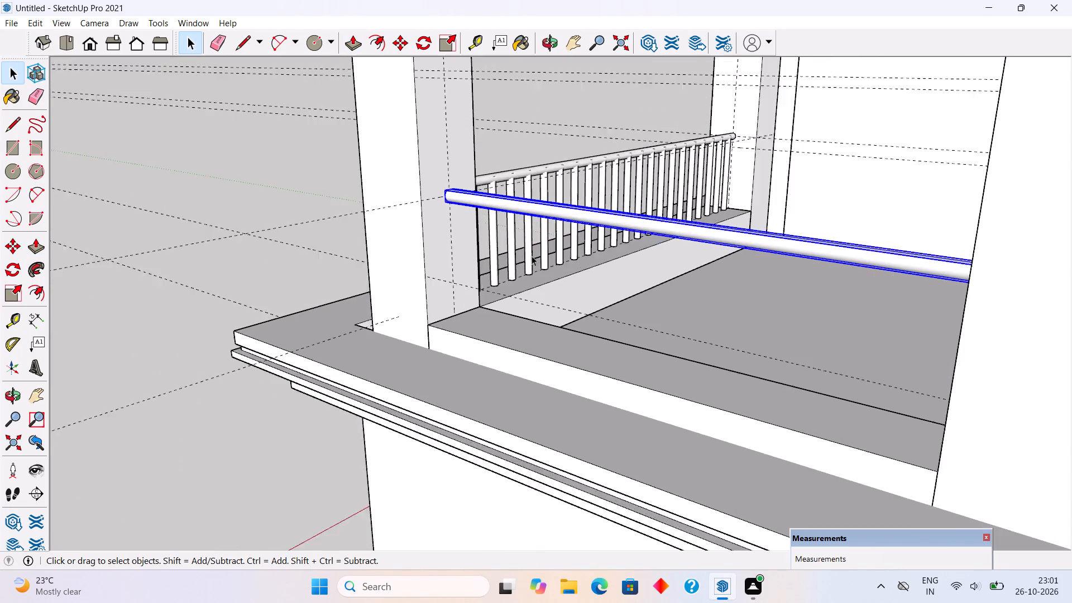
{"action": "scroll", "coordinate": [532, 256], "scroll_direction": "up", "scroll_amount": 2}
{"action": "left_click", "coordinate": [530, 256]}
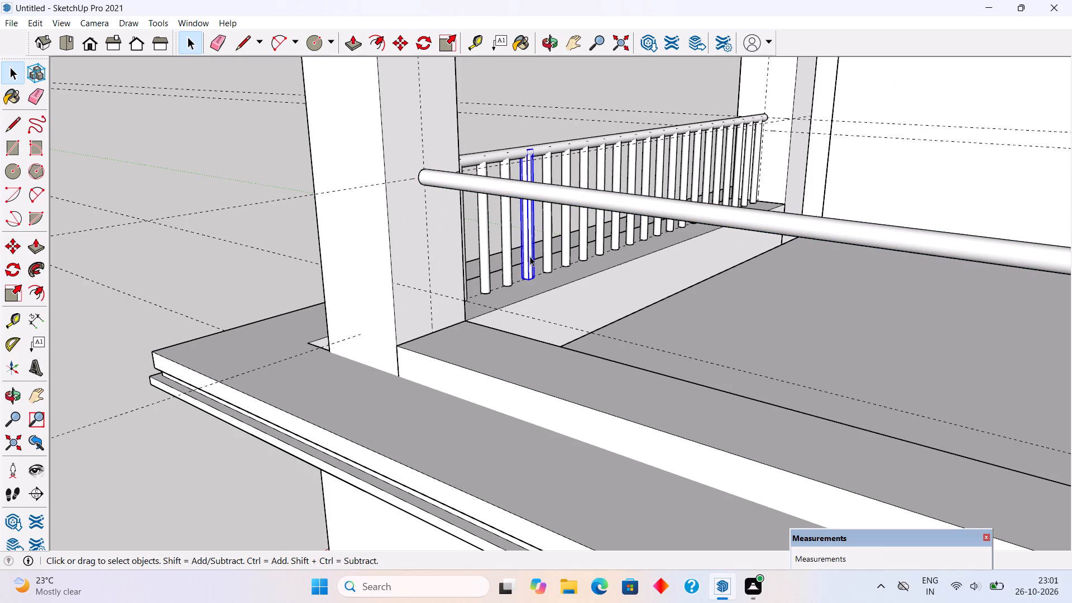
{"action": "key", "text": "m"}
{"action": "left_click", "coordinate": [530, 256]}
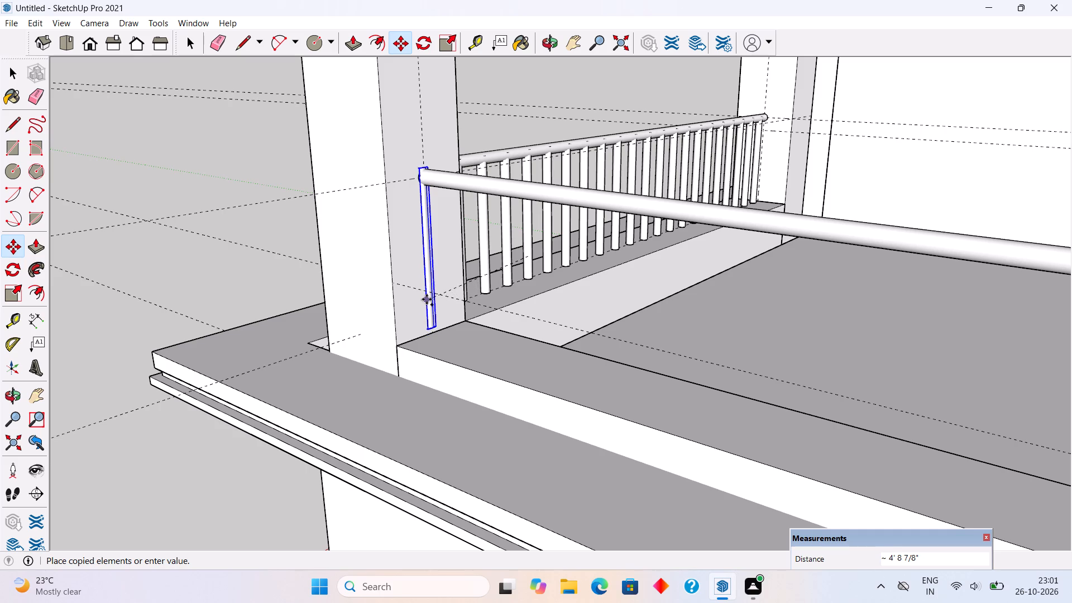
{"action": "left_click", "coordinate": [427, 305]}
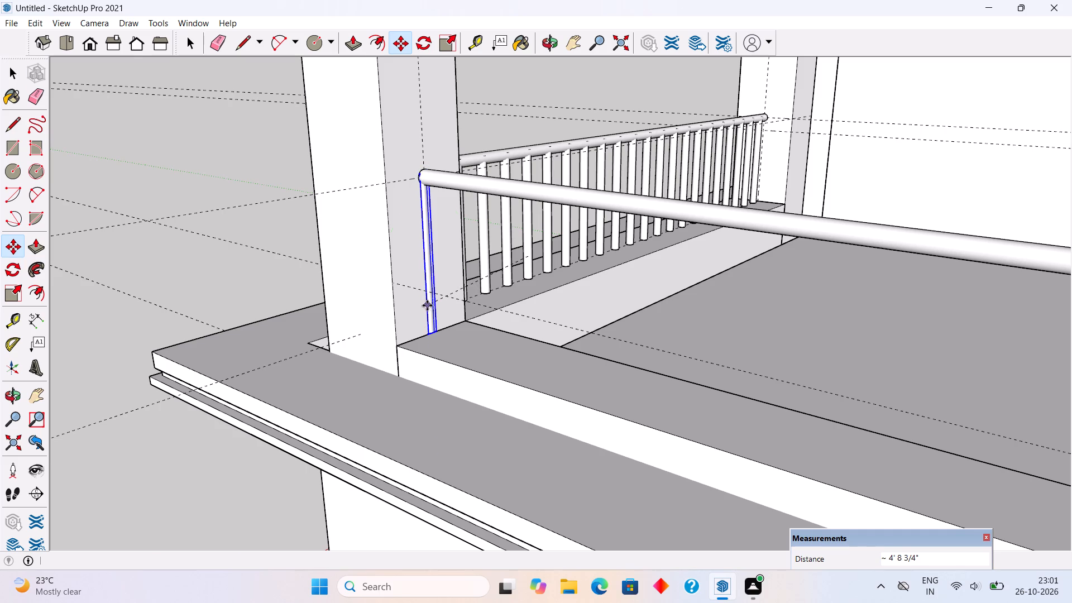
Move the copied baluster about 3 11/16" along the side handrail so it stands clear of the corner column.
{"action": "scroll", "coordinate": [432, 327], "scroll_direction": "up", "scroll_amount": 16}
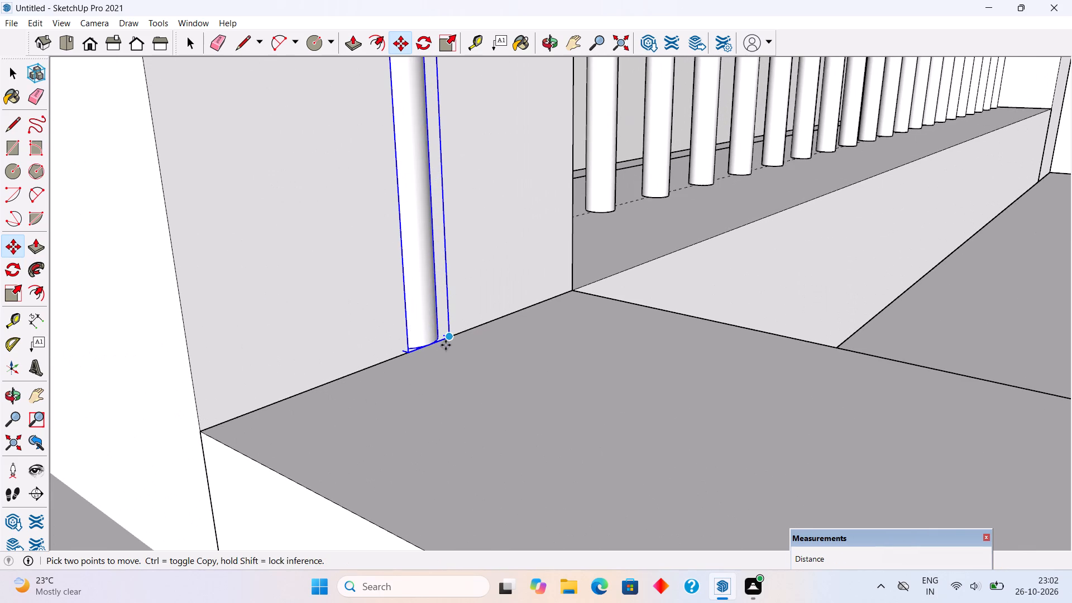
{"action": "middle_click_drag", "start_coordinate": [429, 327], "coordinate": [511, 301]}
{"action": "scroll", "coordinate": [536, 306], "scroll_direction": "up", "scroll_amount": 3}
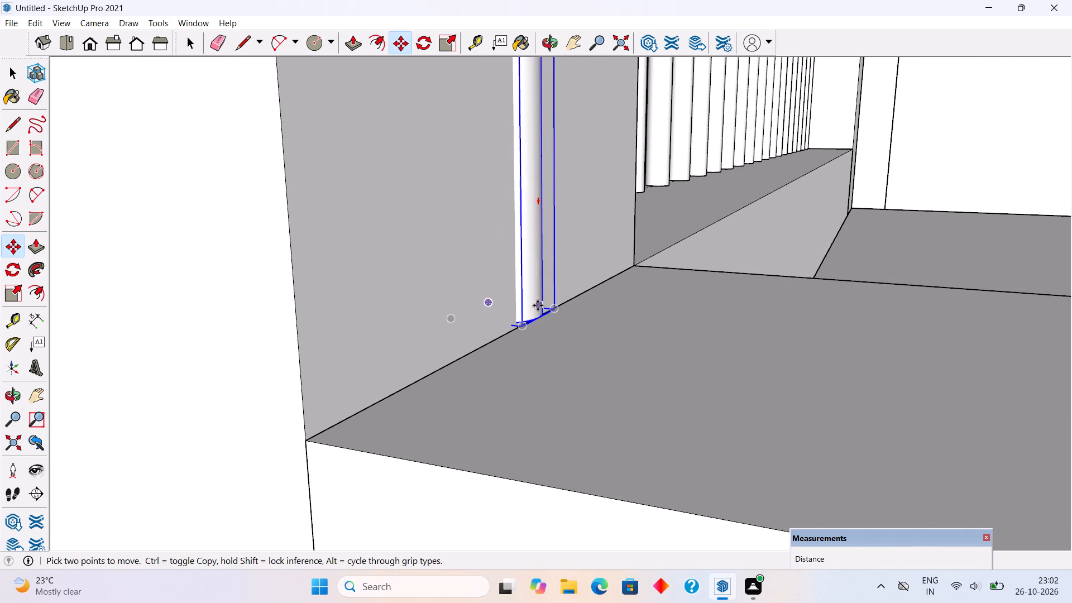
{"action": "left_click", "coordinate": [538, 300]}
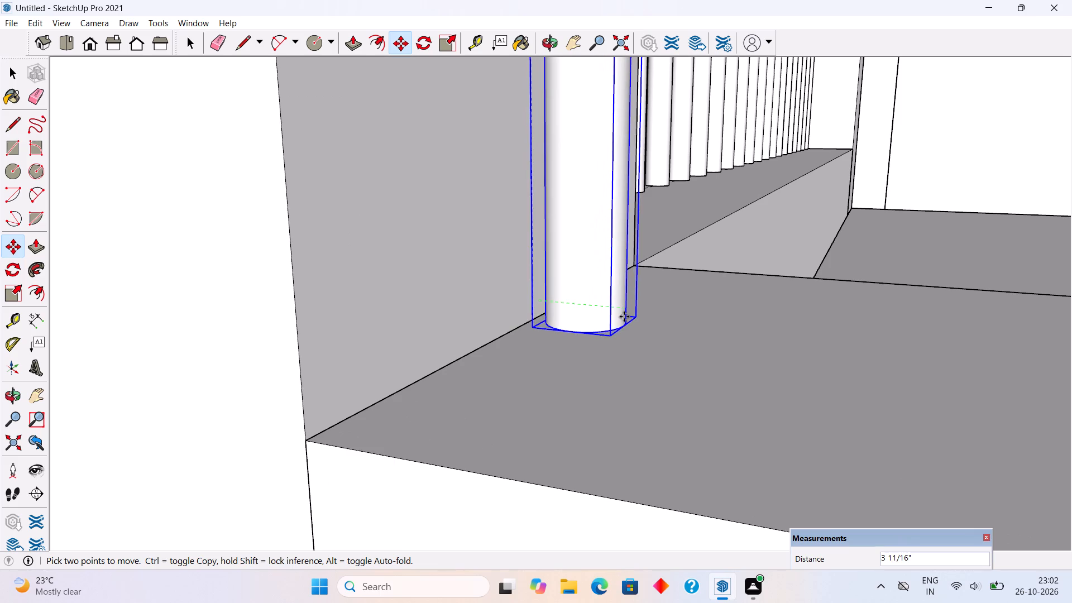
{"action": "left_click", "coordinate": [624, 317]}
Nudge the corner baluster about 7/16" sideways to centre it beneath the side handrail, and clear the selection.
{"action": "middle_click_drag", "start_coordinate": [583, 382], "coordinate": [587, 400]}
{"action": "scroll", "coordinate": [587, 400], "scroll_direction": "down", "scroll_amount": 11}
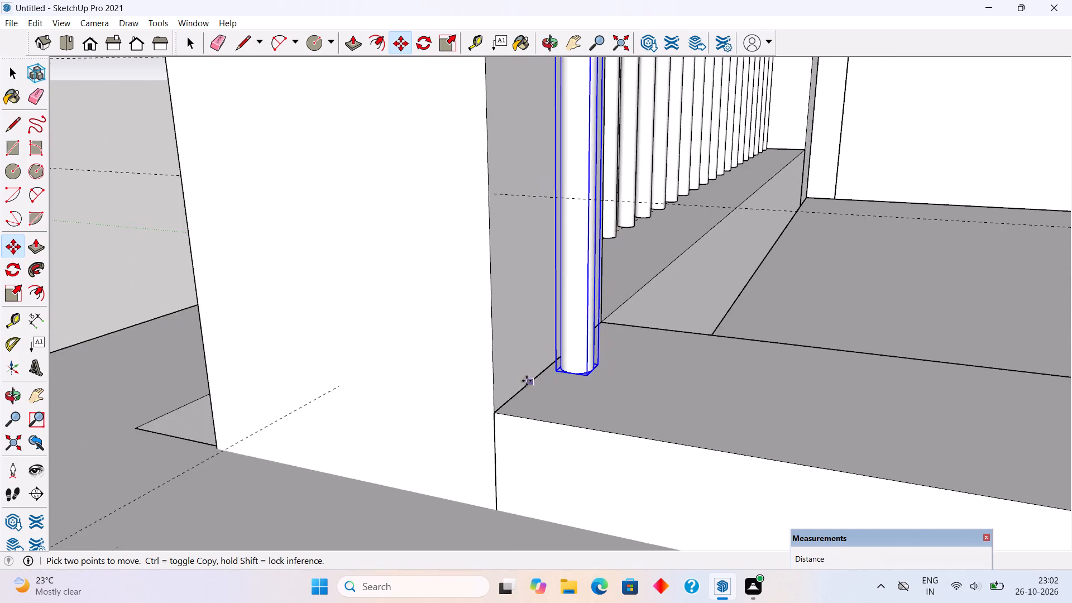
{"action": "scroll", "coordinate": [526, 381], "scroll_direction": "down", "scroll_amount": 6}
{"action": "scroll", "coordinate": [481, 361], "scroll_direction": "down", "scroll_amount": 7}
{"action": "middle_click_drag", "start_coordinate": [497, 378], "coordinate": [560, 402]}
{"action": "scroll", "coordinate": [622, 391], "scroll_direction": "up", "scroll_amount": 7}
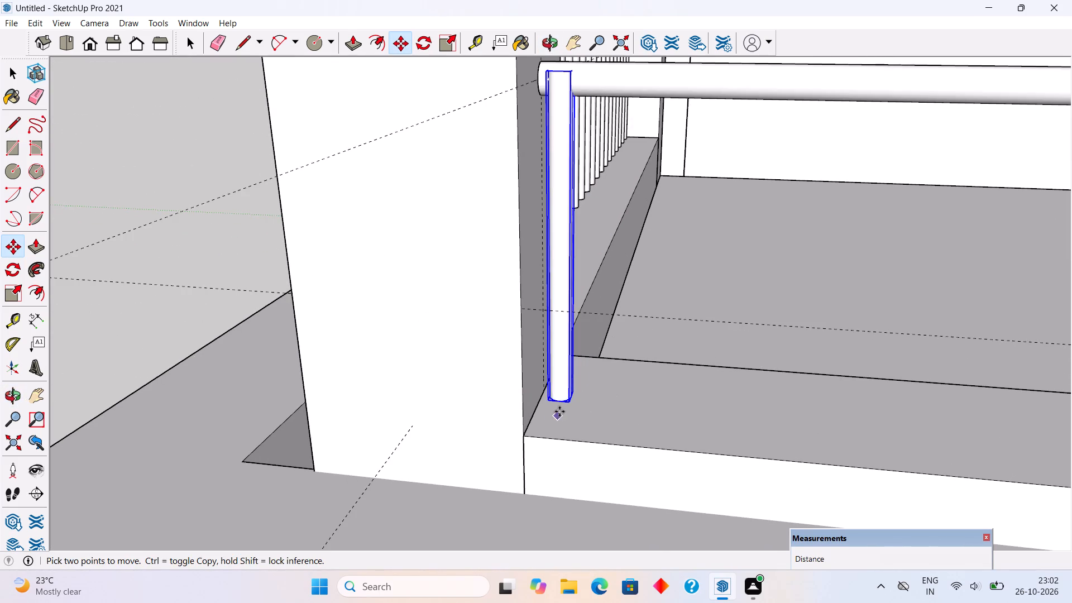
{"action": "middle_click_drag", "start_coordinate": [618, 368], "coordinate": [387, 403]}
{"action": "scroll", "coordinate": [352, 383], "scroll_direction": "up", "scroll_amount": 3}
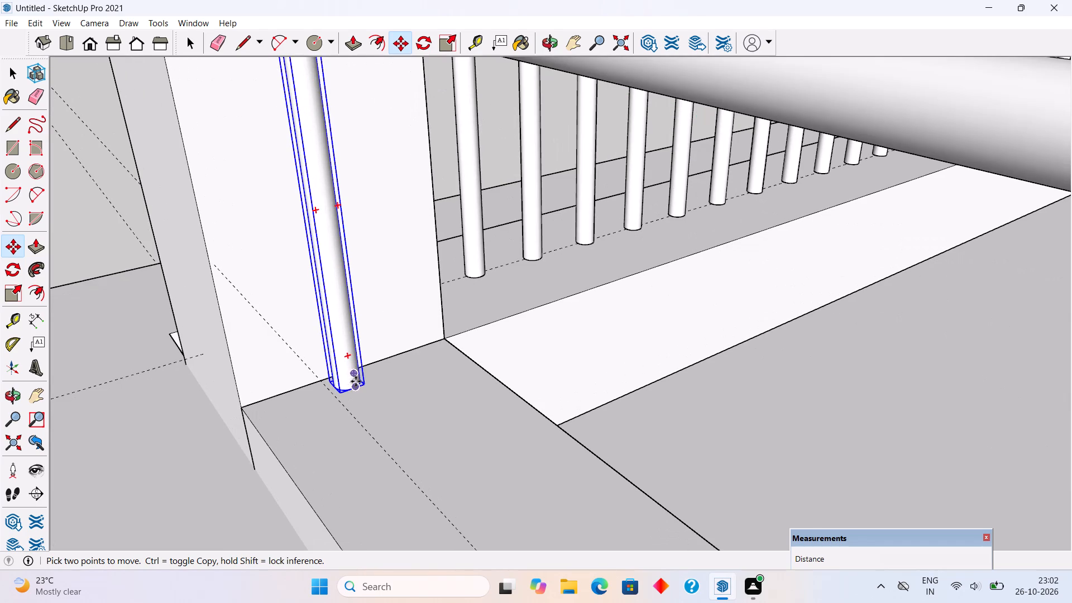
{"action": "left_click", "coordinate": [356, 381]}
{"action": "left_click", "coordinate": [361, 379]}
{"action": "scroll", "coordinate": [362, 391], "scroll_direction": "down", "scroll_amount": 7}
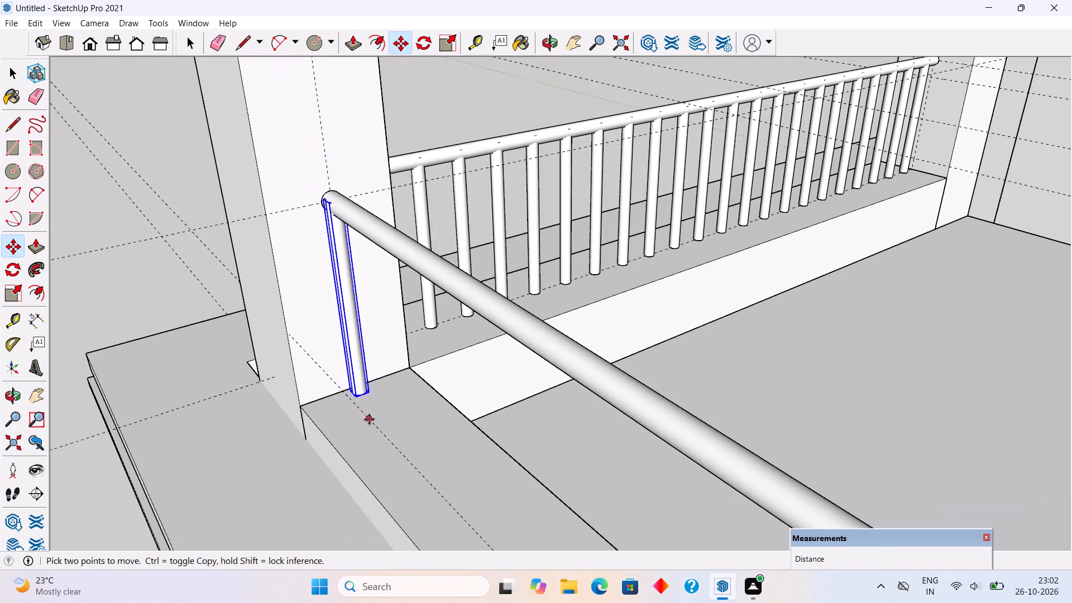
{"action": "middle_click_drag", "start_coordinate": [370, 411], "coordinate": [365, 388]}
{"action": "scroll", "coordinate": [360, 355], "scroll_direction": "up", "scroll_amount": 2}
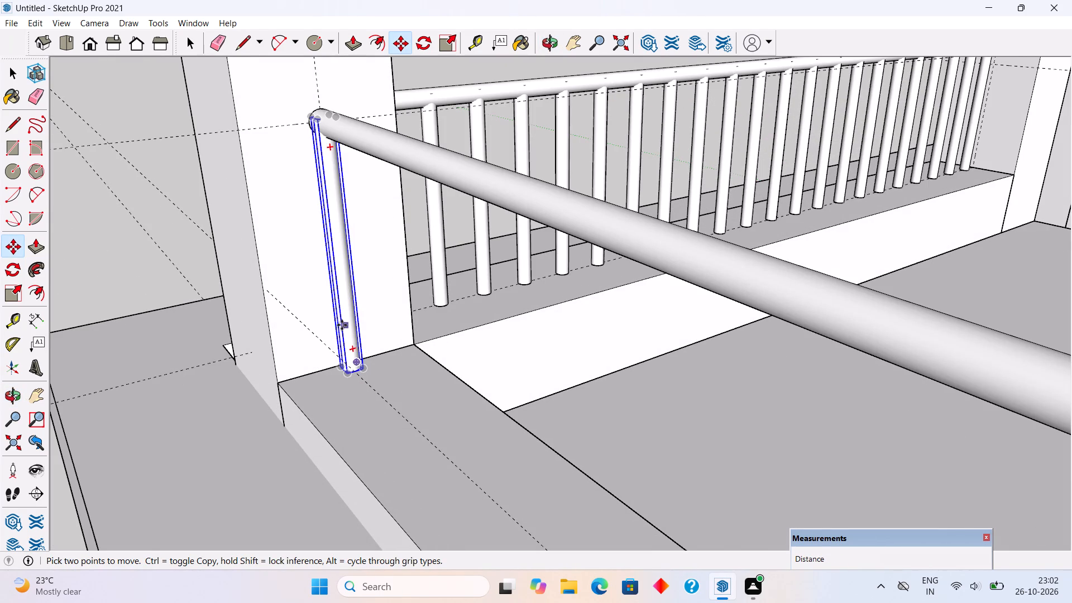
{"action": "left_click", "coordinate": [342, 324]}
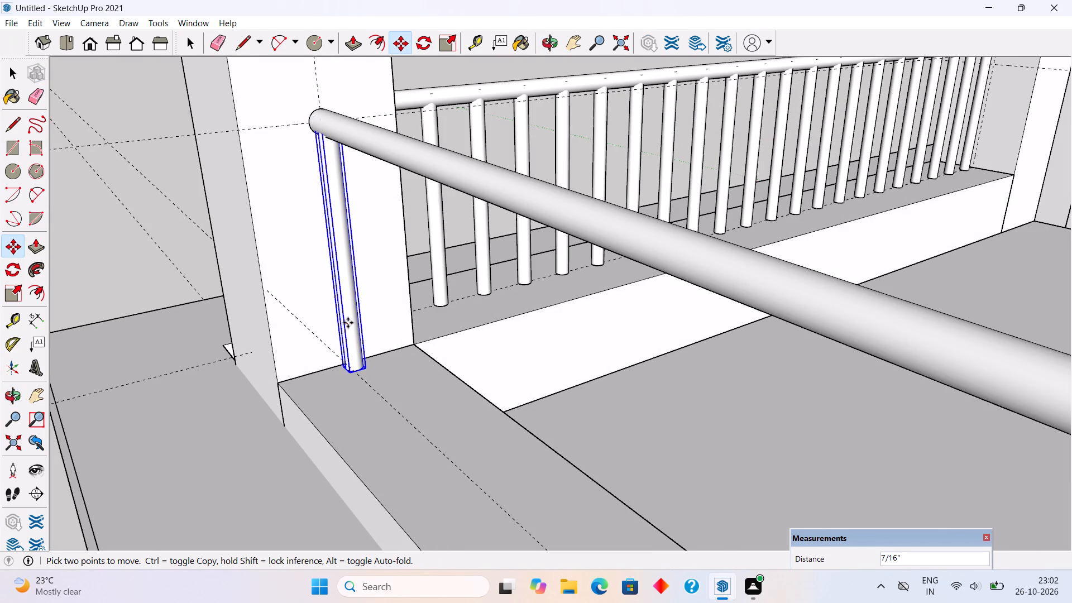
{"action": "left_click", "coordinate": [348, 323]}
{"action": "middle_click_drag", "start_coordinate": [461, 426], "coordinate": [533, 325]}
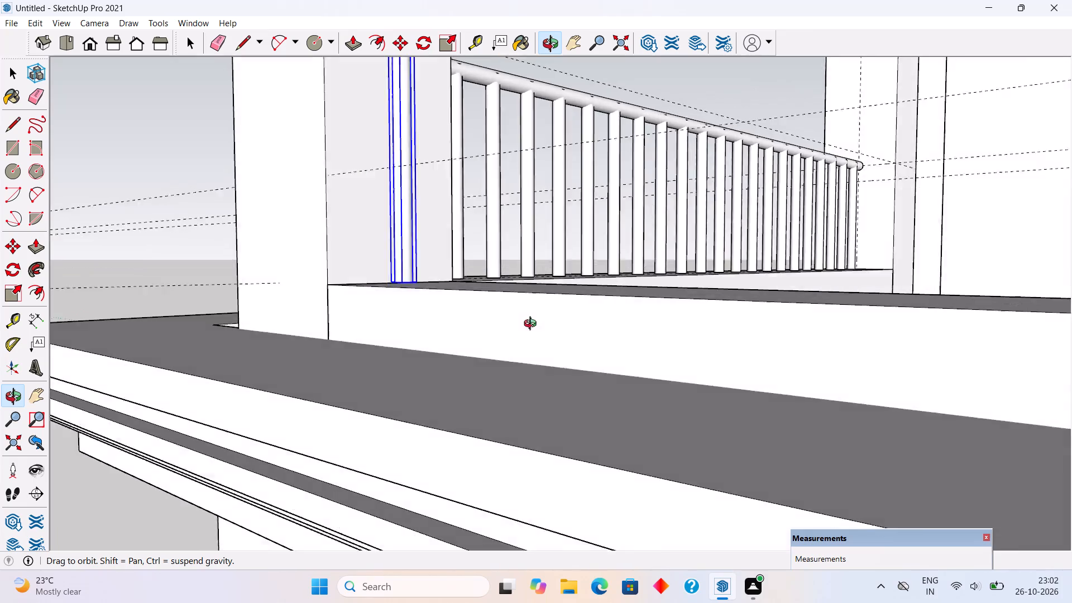
{"action": "middle_click_drag", "start_coordinate": [533, 325], "coordinate": [616, 399]}
{"action": "key", "text": "space"}
{"action": "left_click", "coordinate": [192, 199]}
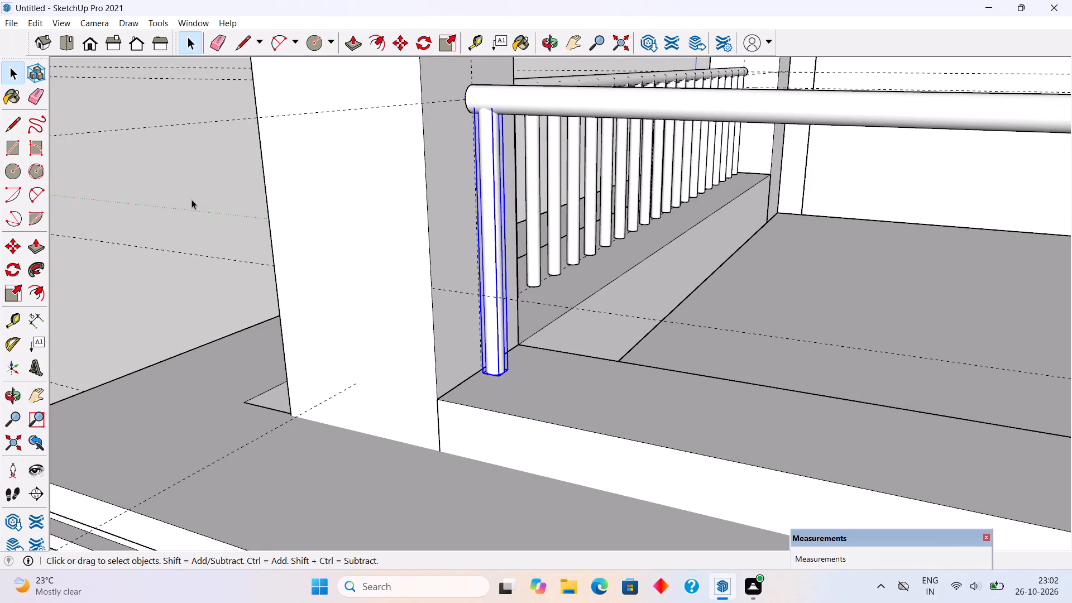
Copy the corner baluster along the side handrail at 10" spacing, as an x15 array.
{"action": "scroll", "coordinate": [190, 199], "scroll_direction": "down", "scroll_amount": 10}
{"action": "middle_click_drag", "start_coordinate": [319, 289], "coordinate": [639, 305]}
{"action": "scroll", "coordinate": [723, 248], "scroll_direction": "up", "scroll_amount": 4}
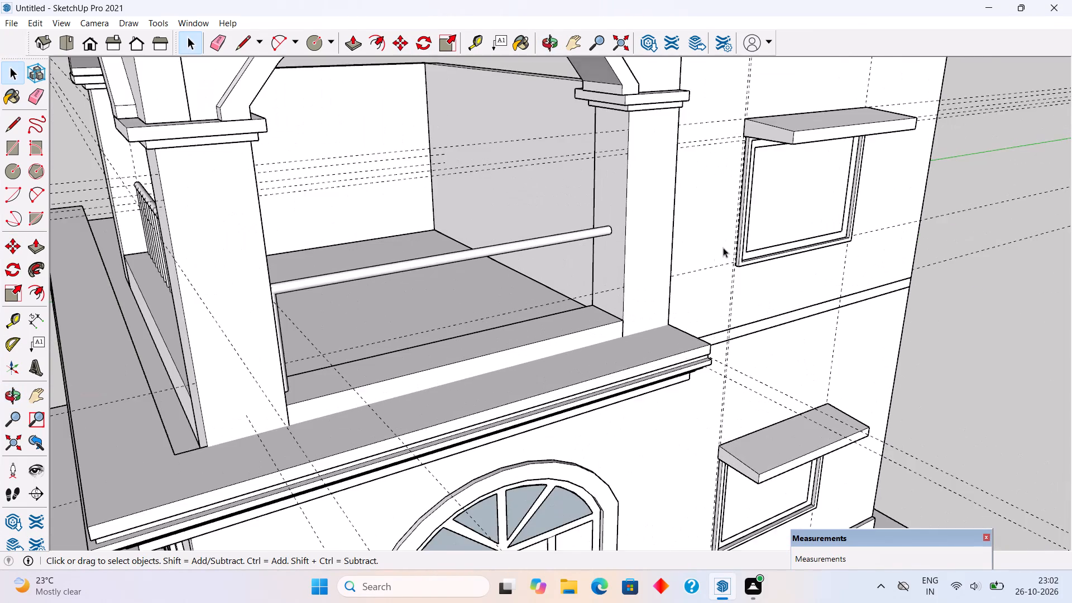
{"action": "scroll", "coordinate": [671, 279], "scroll_direction": "up", "scroll_amount": 3}
{"action": "middle_click_drag", "start_coordinate": [661, 283], "coordinate": [628, 269]}
{"action": "scroll", "coordinate": [628, 269], "scroll_direction": "down", "scroll_amount": 4}
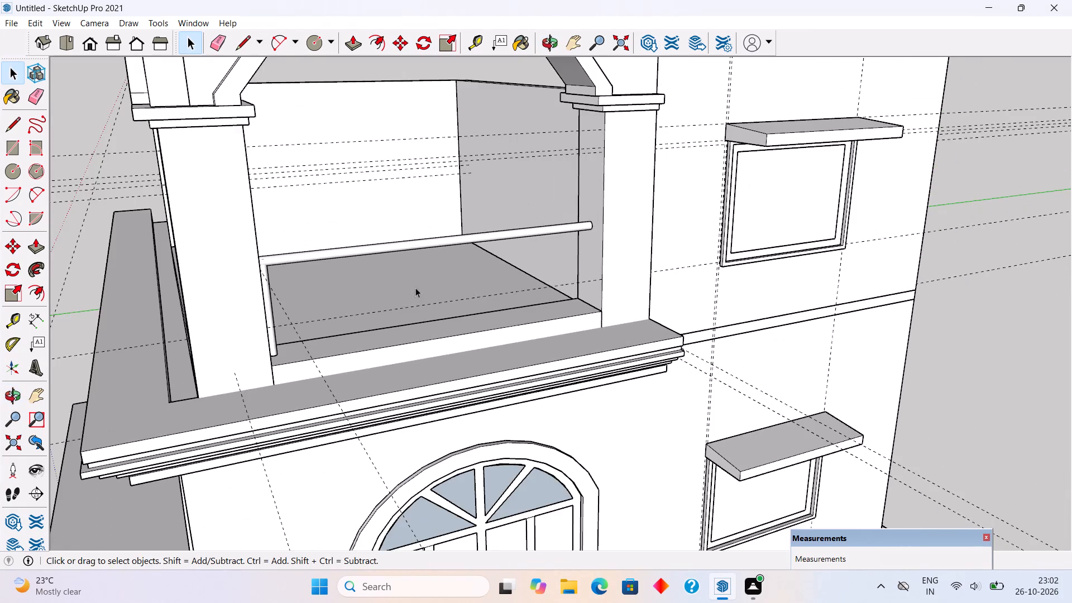
{"action": "middle_click_drag", "start_coordinate": [401, 288], "coordinate": [265, 289]}
{"action": "scroll", "coordinate": [224, 271], "scroll_direction": "up", "scroll_amount": 4}
{"action": "left_click", "coordinate": [184, 237]}
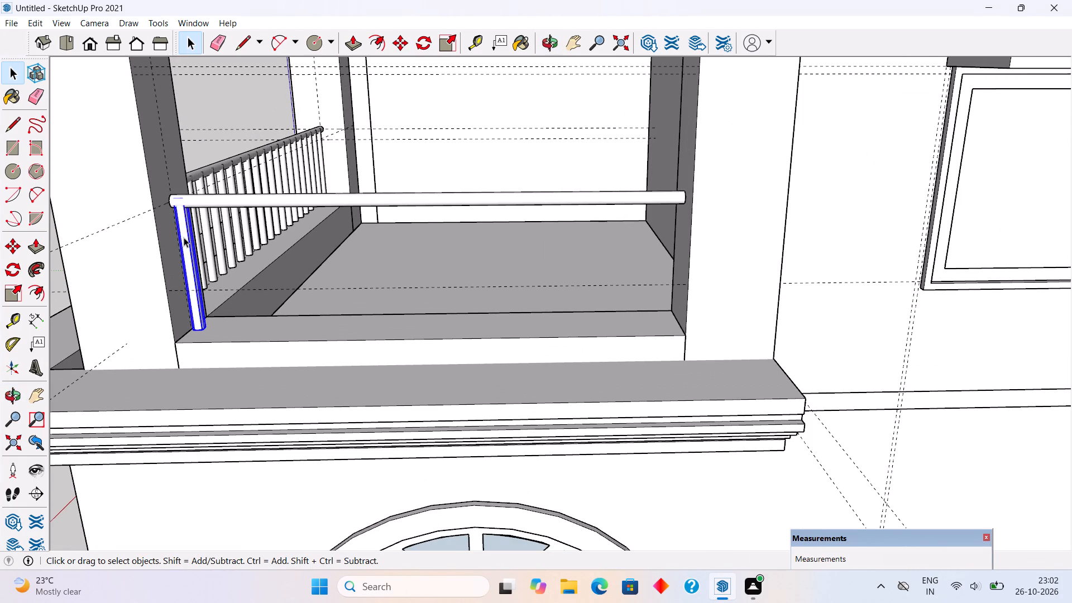
{"action": "key", "text": "m"}
{"action": "left_click", "coordinate": [184, 237]}
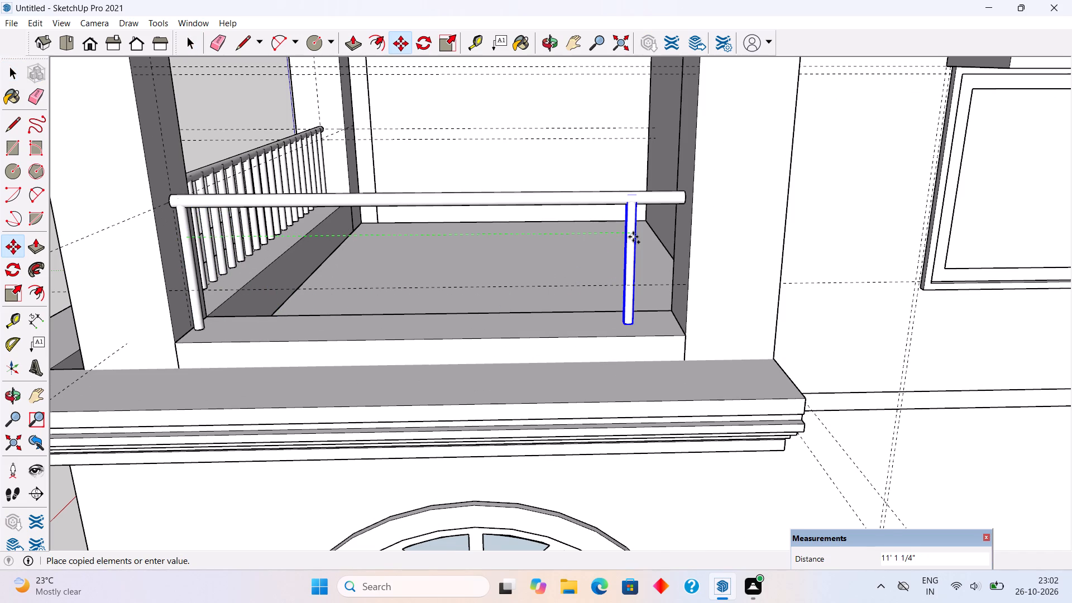
{"action": "type", "text": "10"}
{"action": "key", "text": "shift+quotedbl"}
{"action": "key", "text": "Return"}
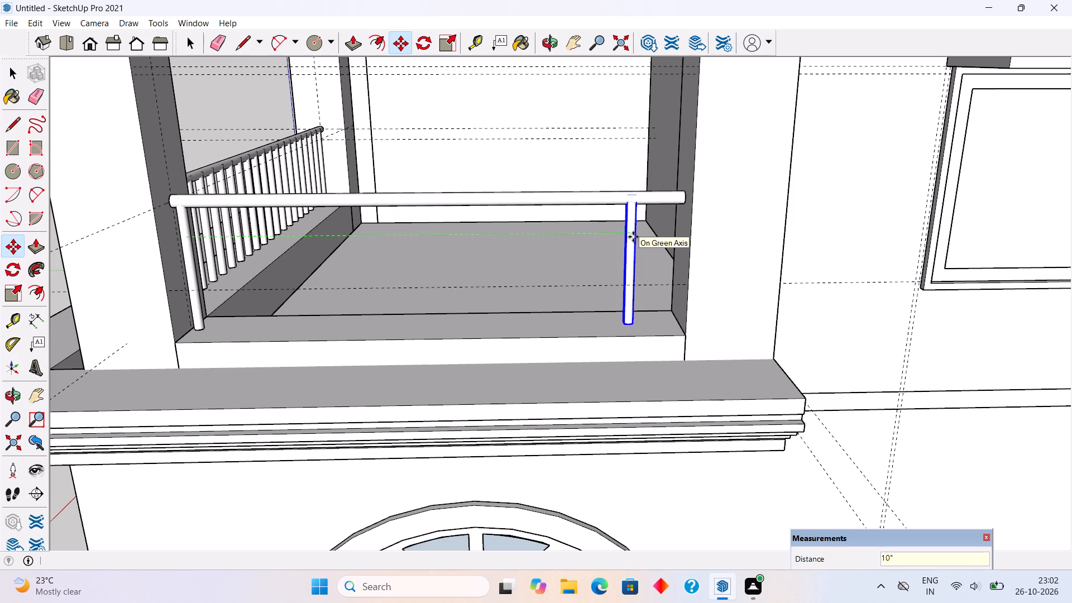
{"action": "type", "text": "x1"}
{"action": "key", "text": "5"}
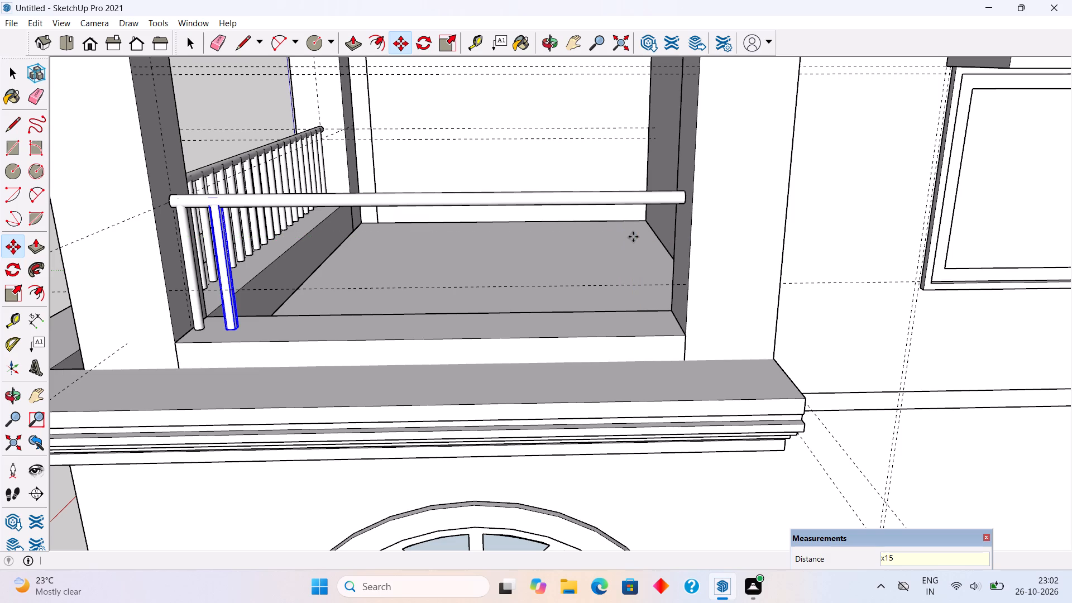
{"action": "key", "text": "Return"}
Delete the last baluster of the array, the one running into the far column.
{"action": "key", "text": "space"}
{"action": "left_click", "coordinate": [683, 241]}
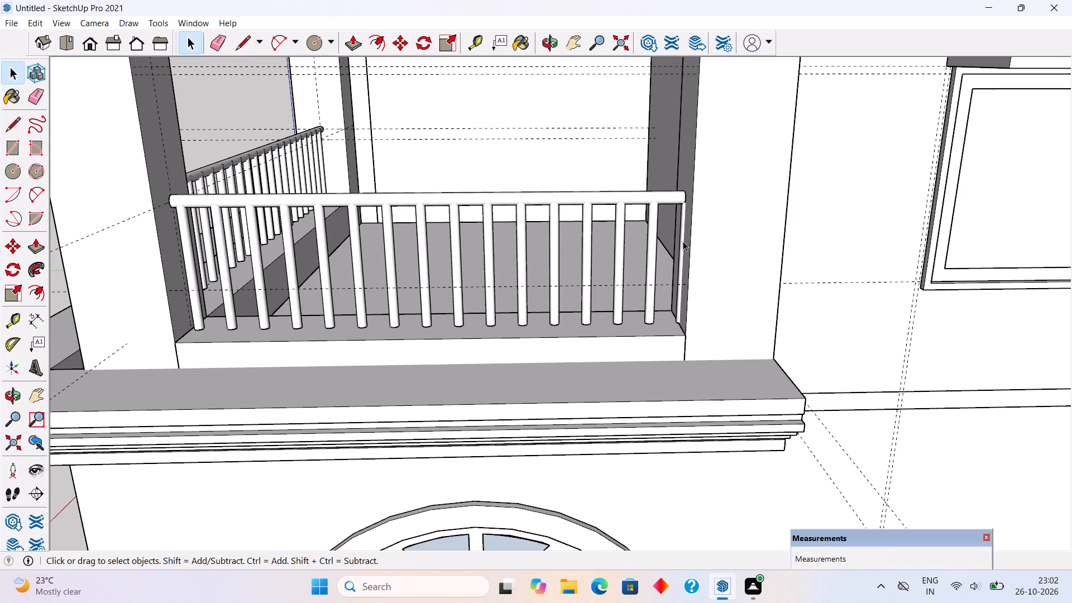
{"action": "key", "text": "Delete"}
Examine the side and front balcony railings together from around the house corner.
{"action": "scroll", "coordinate": [678, 248], "scroll_direction": "down", "scroll_amount": 4}
{"action": "middle_click_drag", "start_coordinate": [662, 289], "coordinate": [640, 266]}
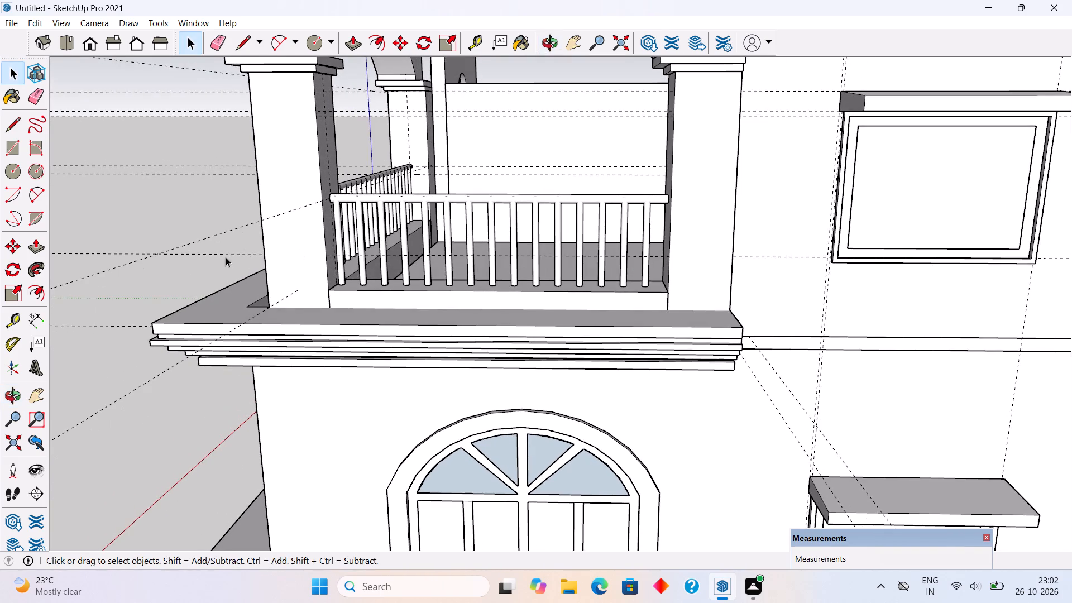
{"action": "middle_click_drag", "start_coordinate": [299, 315], "coordinate": [551, 313]}
{"action": "scroll", "coordinate": [632, 300], "scroll_direction": "down", "scroll_amount": 4}
{"action": "middle_click_drag", "start_coordinate": [465, 303], "coordinate": [714, 300]}
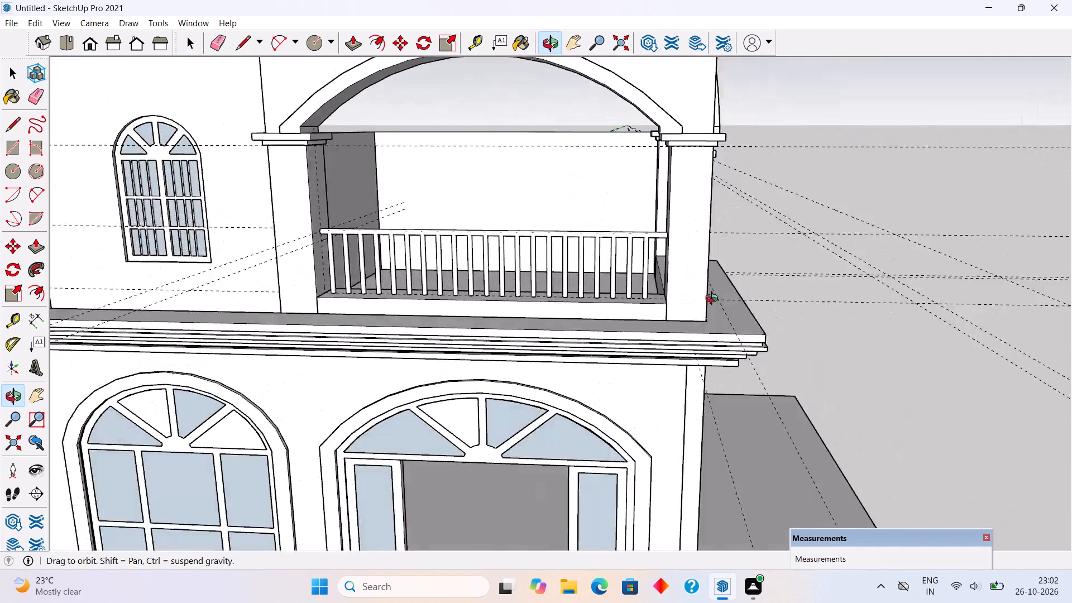
{"action": "middle_click_drag", "start_coordinate": [714, 300], "coordinate": [365, 317]}
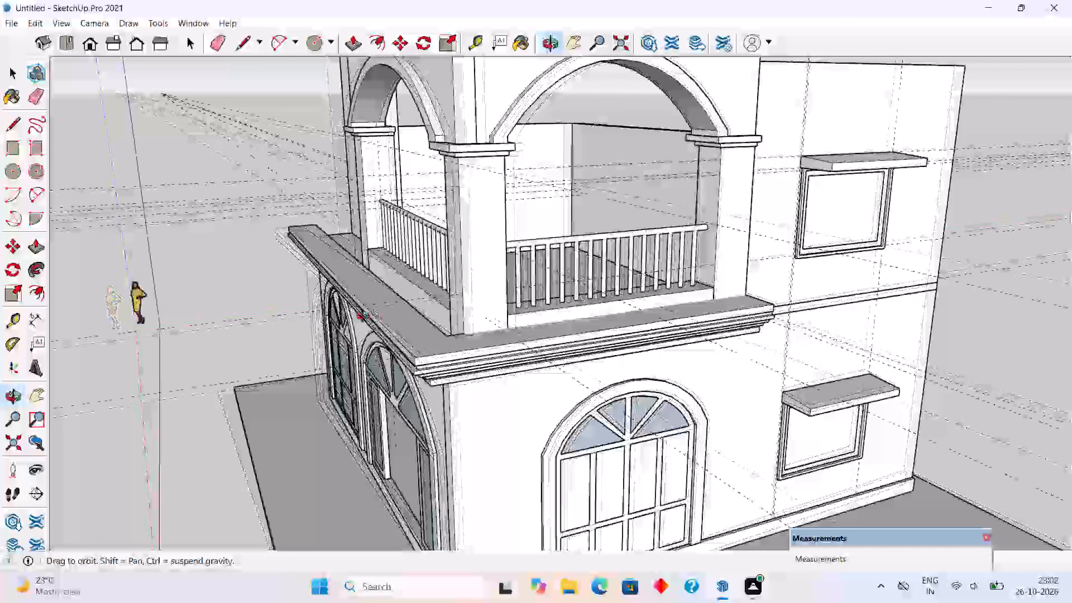
{"action": "middle_click_drag", "start_coordinate": [365, 317], "coordinate": [486, 317]}
{"action": "scroll", "coordinate": [488, 314], "scroll_direction": "down", "scroll_amount": 2}
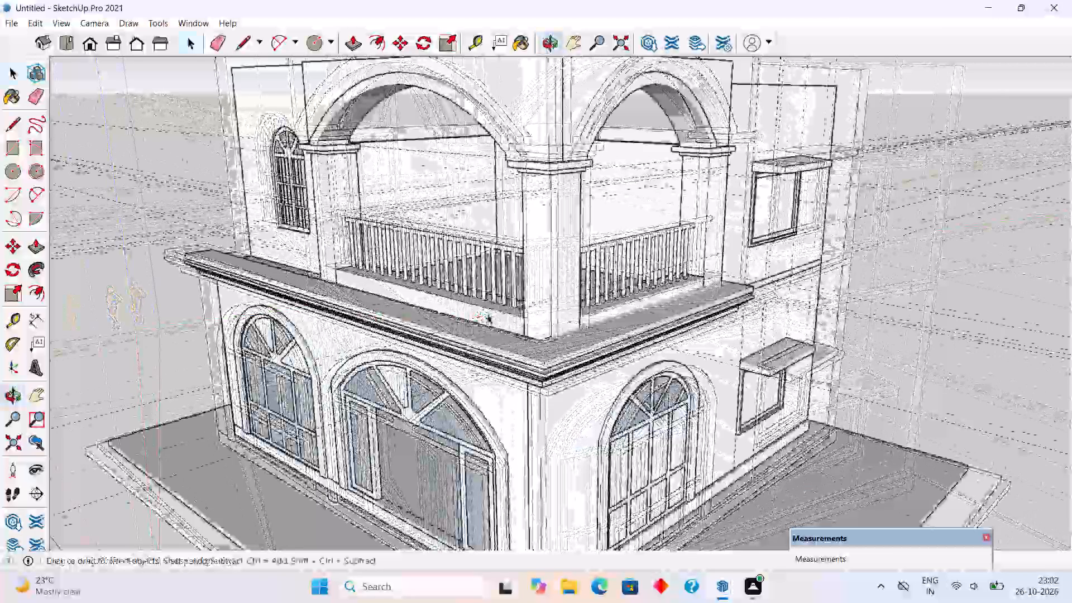
Select all fifteen side balusters and move them 4" along the handrail away from the corner column, finishing with nothing selected.
{"action": "middle_click_drag", "start_coordinate": [590, 286], "coordinate": [334, 302]}
{"action": "scroll", "coordinate": [393, 295], "scroll_direction": "up", "scroll_amount": 6}
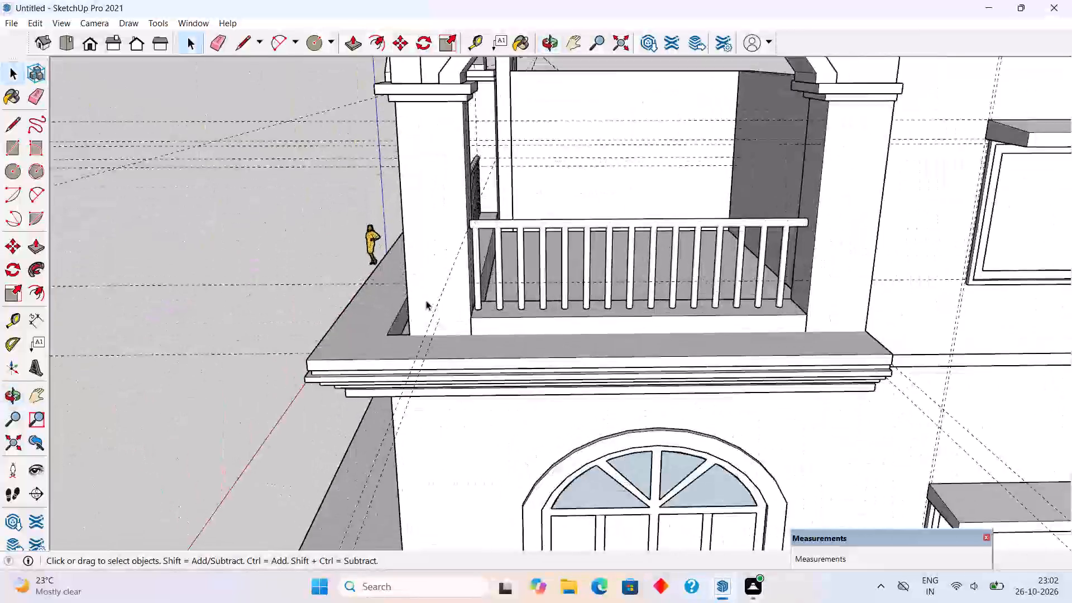
{"action": "scroll", "coordinate": [448, 299], "scroll_direction": "up", "scroll_amount": 3}
{"action": "left_click", "coordinate": [495, 289], "text": "ctrl"}
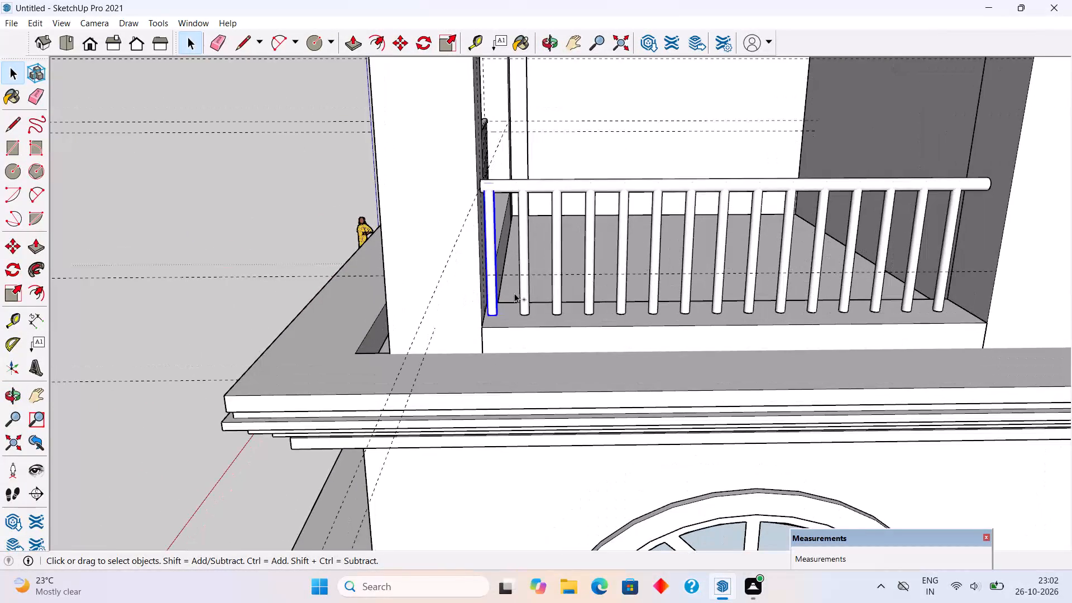
{"action": "left_click", "coordinate": [525, 295], "text": "ctrl"}
{"action": "left_click", "coordinate": [556, 280], "text": "ctrl"}
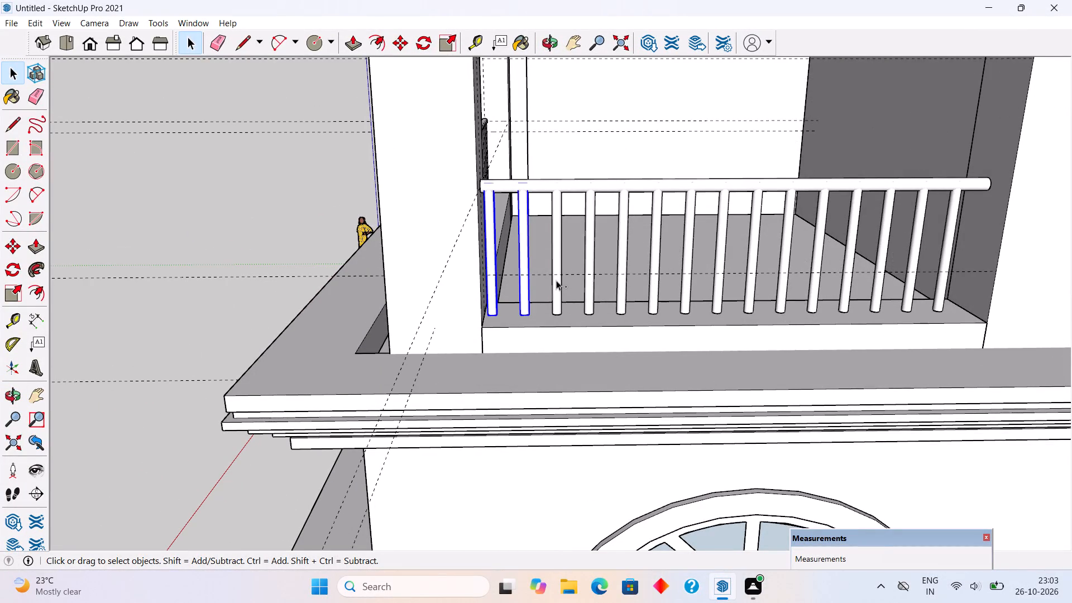
{"action": "left_click", "coordinate": [586, 299], "text": "ctrl"}
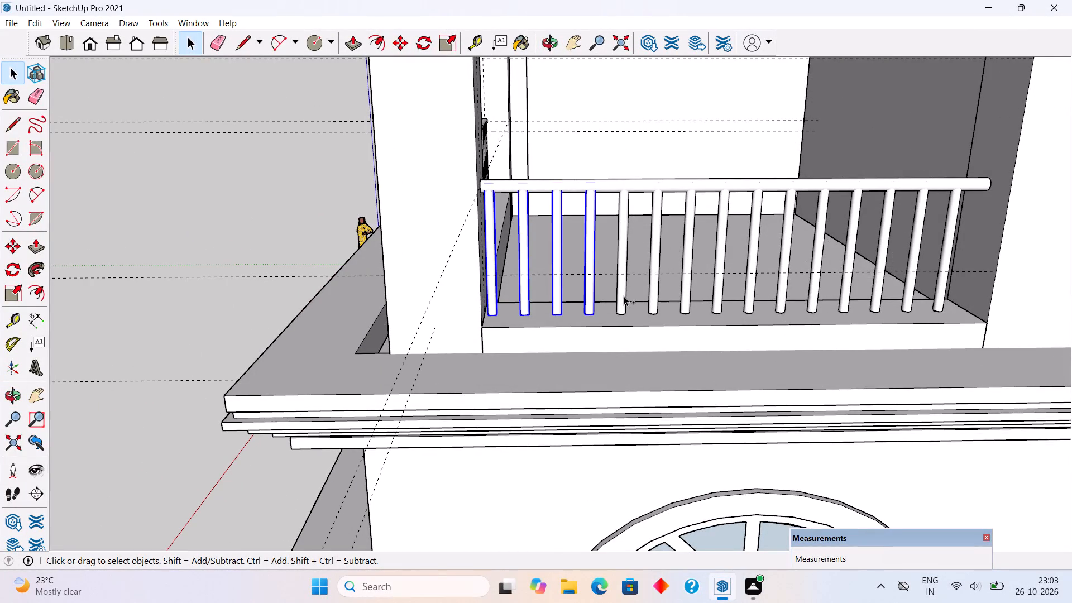
{"action": "left_click", "coordinate": [624, 296], "text": "ctrl"}
{"action": "left_click", "coordinate": [658, 291], "text": "ctrl"}
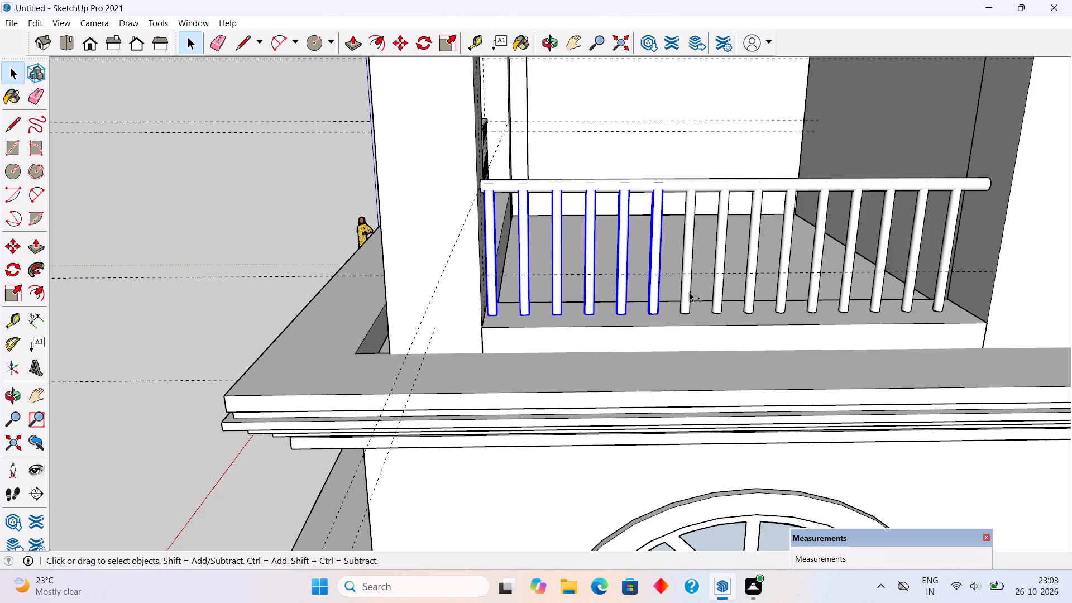
{"action": "left_click", "coordinate": [690, 292], "text": "ctrl"}
{"action": "left_click", "coordinate": [715, 291], "text": "ctrl"}
{"action": "left_click", "coordinate": [753, 293], "text": "ctrl"}
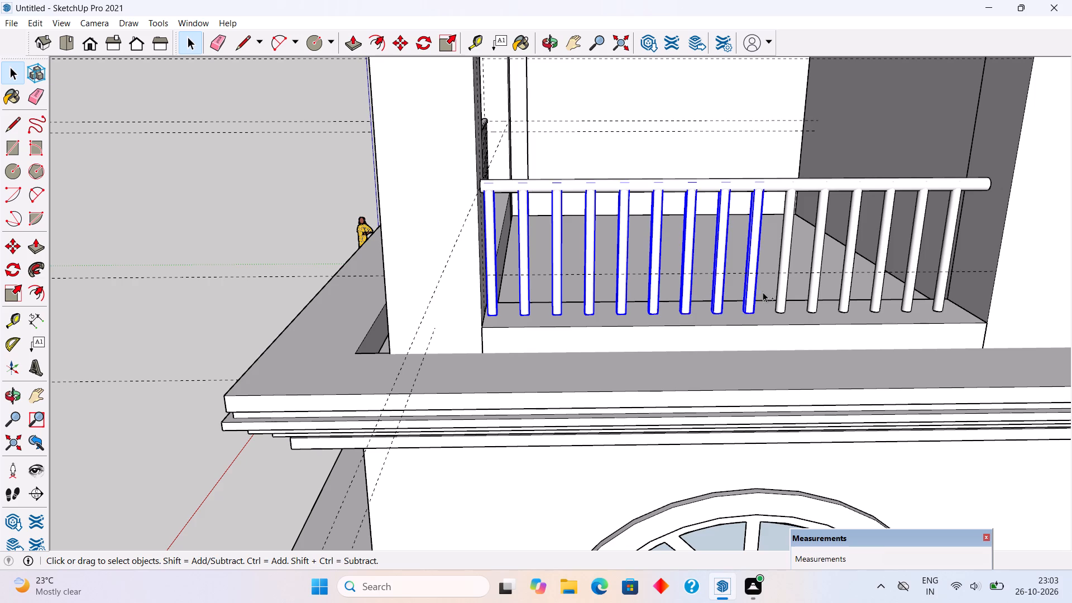
{"action": "left_click", "coordinate": [782, 294], "text": "ctrl"}
{"action": "left_click", "coordinate": [817, 296], "text": "ctrl"}
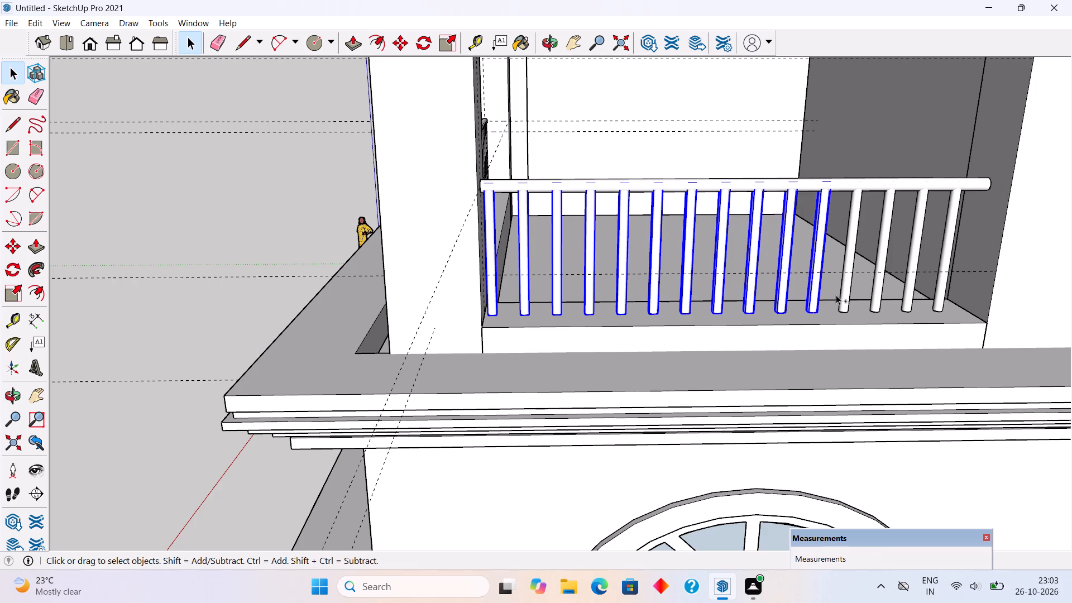
{"action": "left_click", "coordinate": [846, 294], "text": "ctrl"}
{"action": "left_click", "coordinate": [877, 294], "text": "ctrl"}
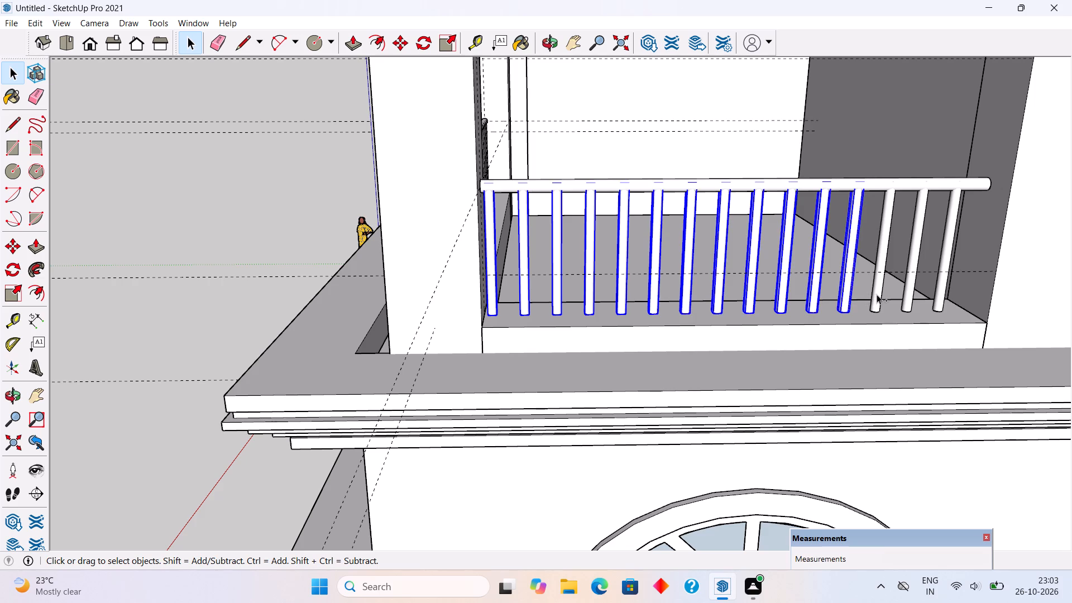
{"action": "left_click", "coordinate": [912, 293], "text": "ctrl"}
{"action": "left_click", "coordinate": [940, 289], "text": "ctrl"}
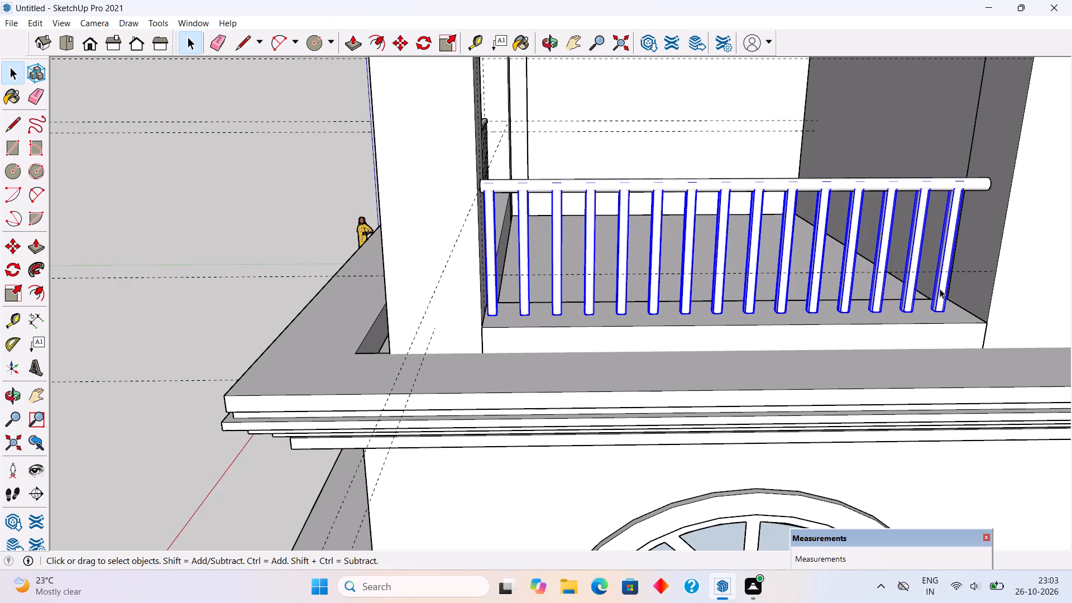
{"action": "key", "text": "m"}
{"action": "left_click", "coordinate": [816, 267]}
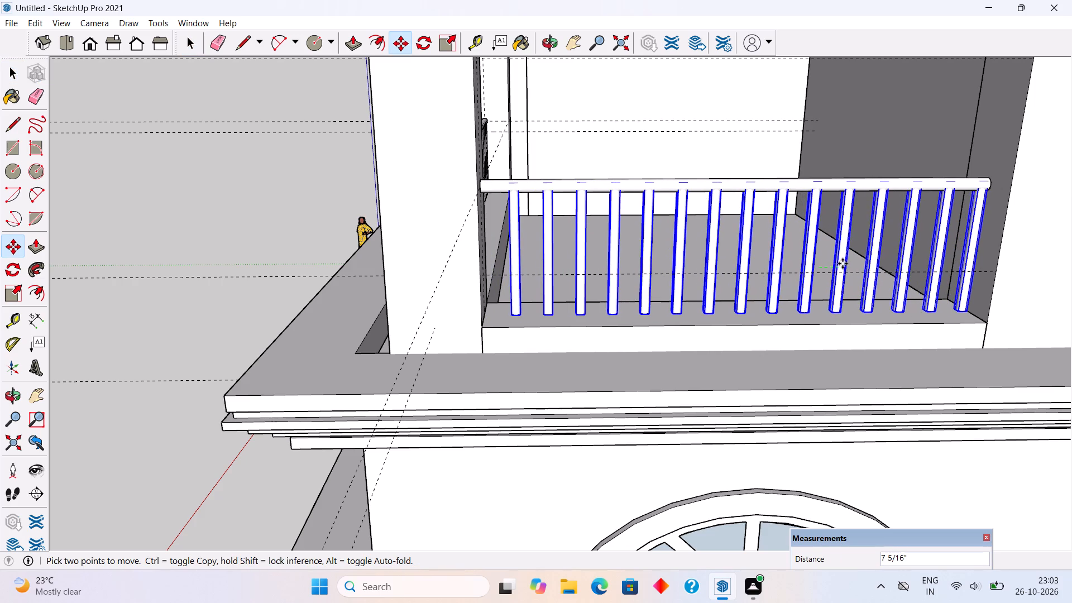
{"action": "type", "text": "4\""}
{"action": "key", "text": "Return"}
{"action": "key", "text": "space"}
{"action": "scroll", "coordinate": [843, 264], "scroll_direction": "down", "scroll_amount": 6}
{"action": "left_click_drag", "start_coordinate": [490, 191], "coordinate": [493, 197]}
Examine both balcony railings and the whole house from the front.
{"action": "middle_click_drag", "start_coordinate": [922, 380], "coordinate": [904, 272]}
{"action": "scroll", "coordinate": [904, 272], "scroll_direction": "up", "scroll_amount": 2}
{"action": "middle_click_drag", "start_coordinate": [552, 240], "coordinate": [841, 283]}
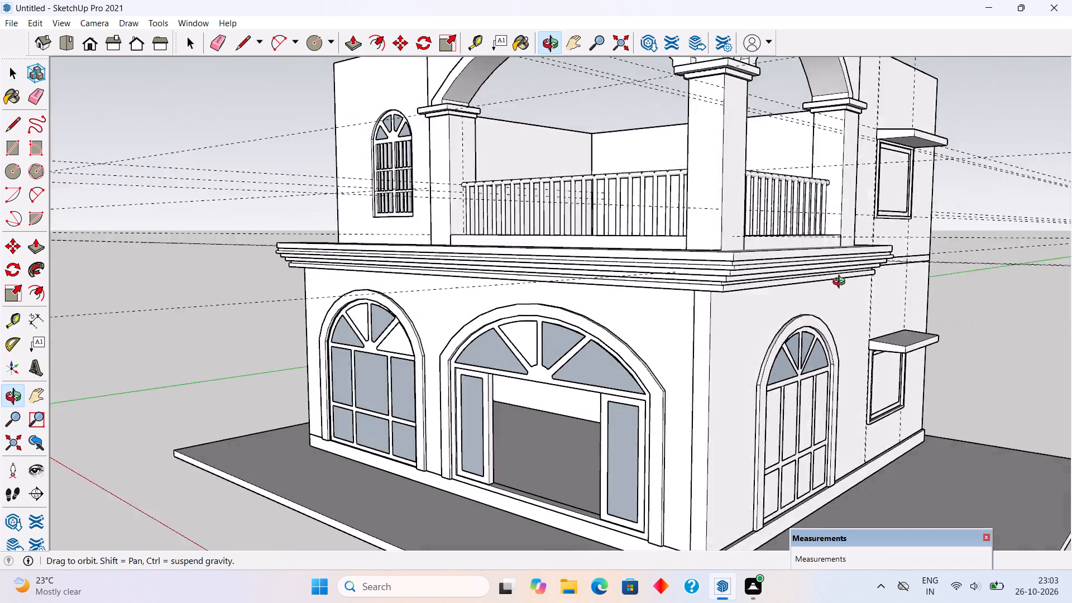
{"action": "middle_click_drag", "start_coordinate": [841, 283], "coordinate": [890, 321]}
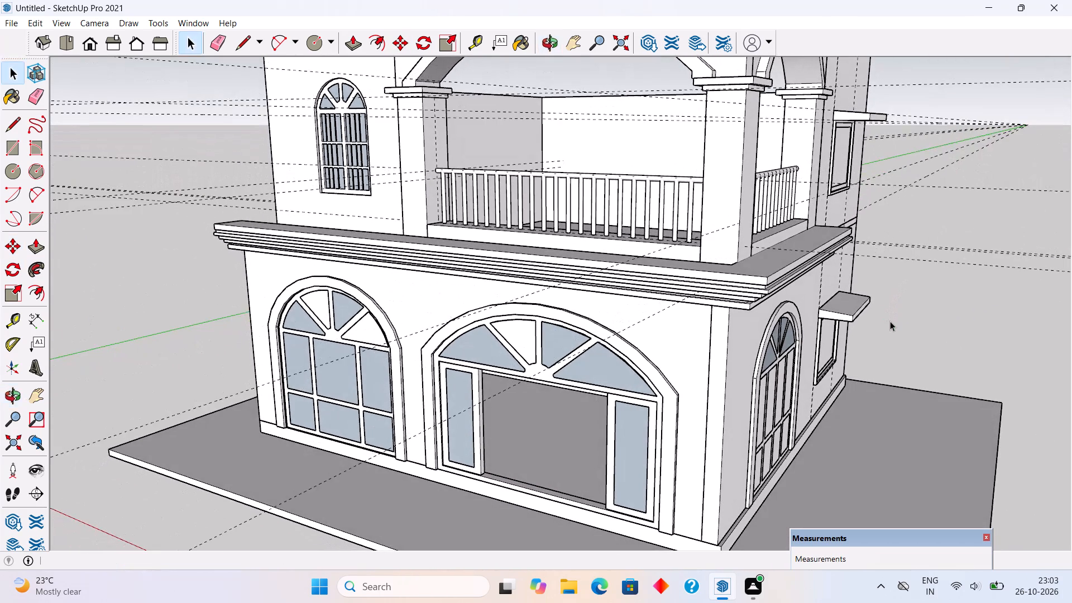
{"action": "scroll", "coordinate": [890, 329], "scroll_direction": "down", "scroll_amount": 5}
{"action": "middle_click_drag", "start_coordinate": [869, 313], "coordinate": [896, 288]}
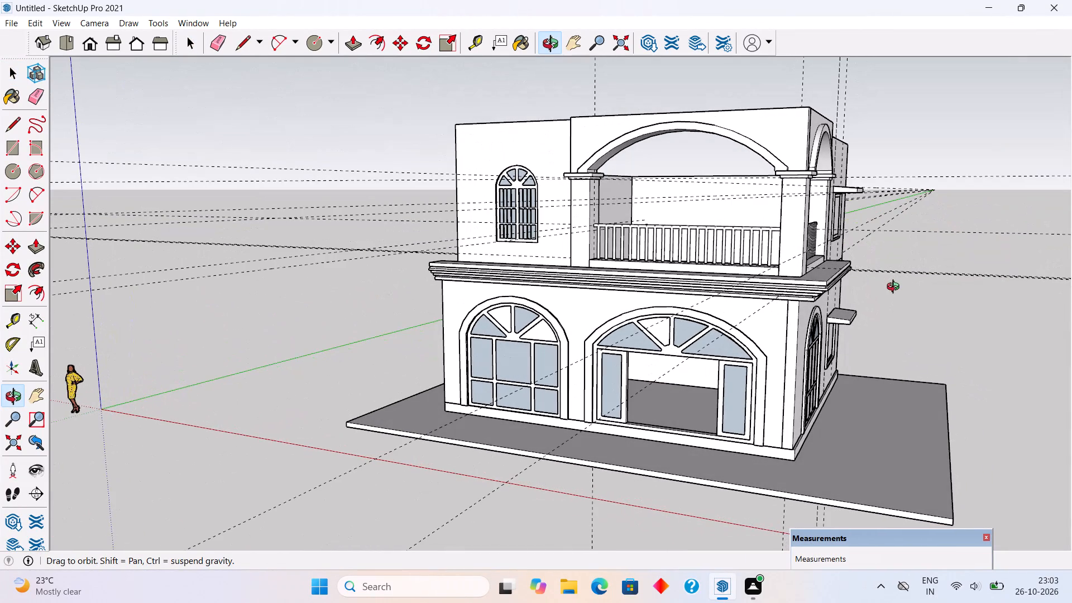
Delete all construction guides from the house model.
{"action": "middle_click_drag", "start_coordinate": [896, 288], "coordinate": [782, 287]}
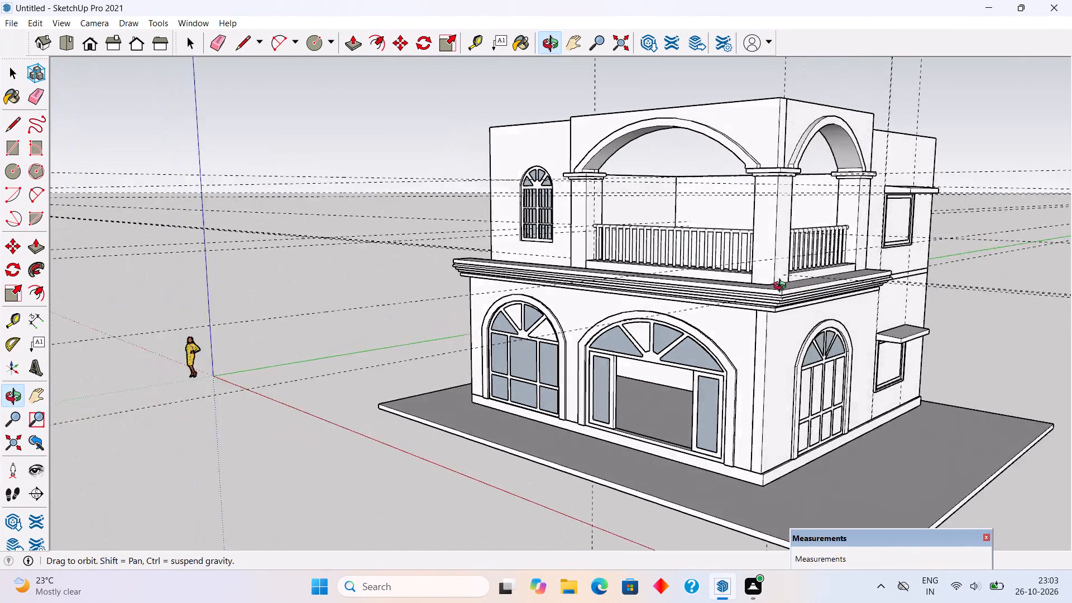
{"action": "middle_click_drag", "start_coordinate": [782, 287], "coordinate": [725, 314]}
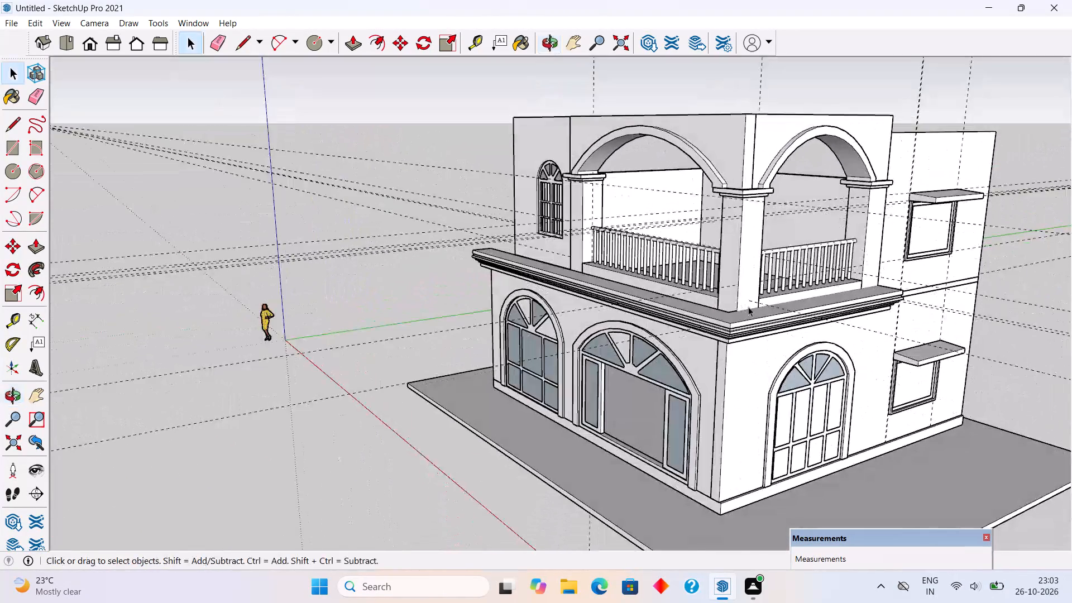
{"action": "scroll", "coordinate": [748, 307], "scroll_direction": "down", "scroll_amount": 5}
{"action": "middle_click_drag", "start_coordinate": [767, 312], "coordinate": [938, 282]}
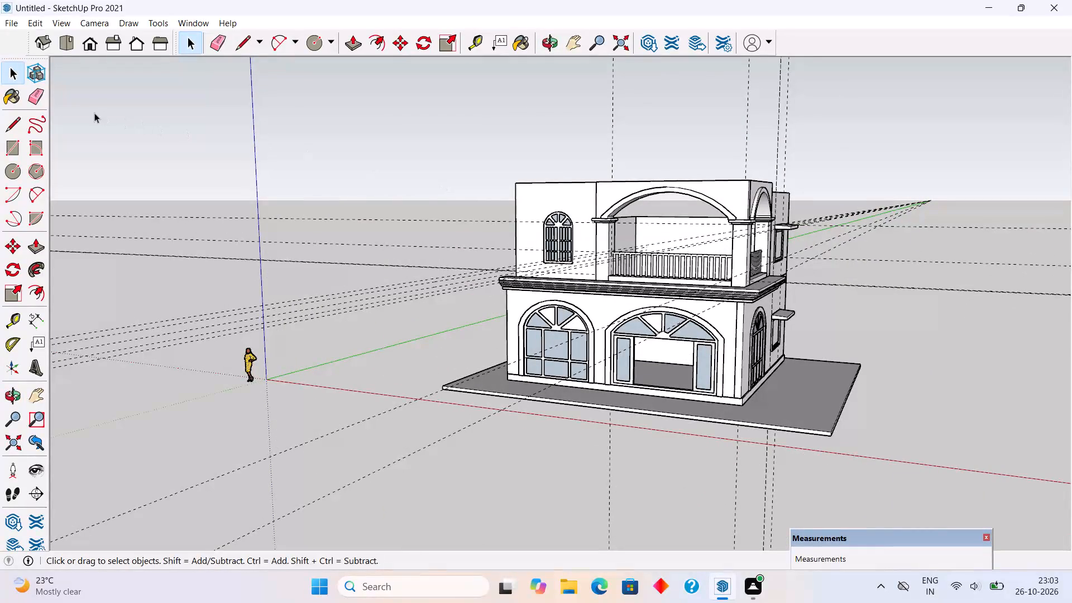
{"action": "left_click", "coordinate": [35, 22]}
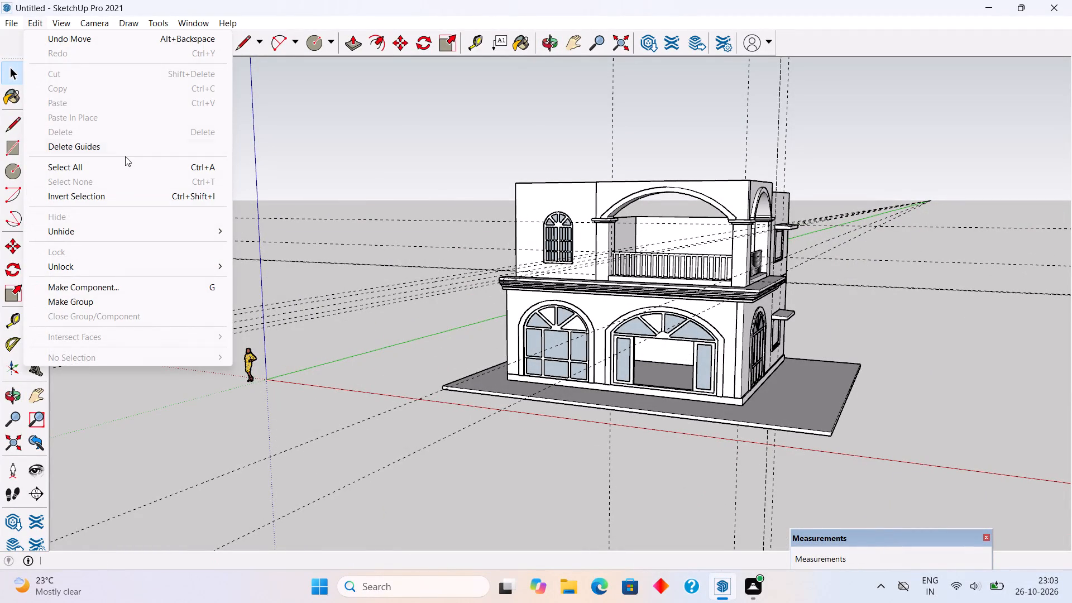
{"action": "left_click", "coordinate": [126, 150]}
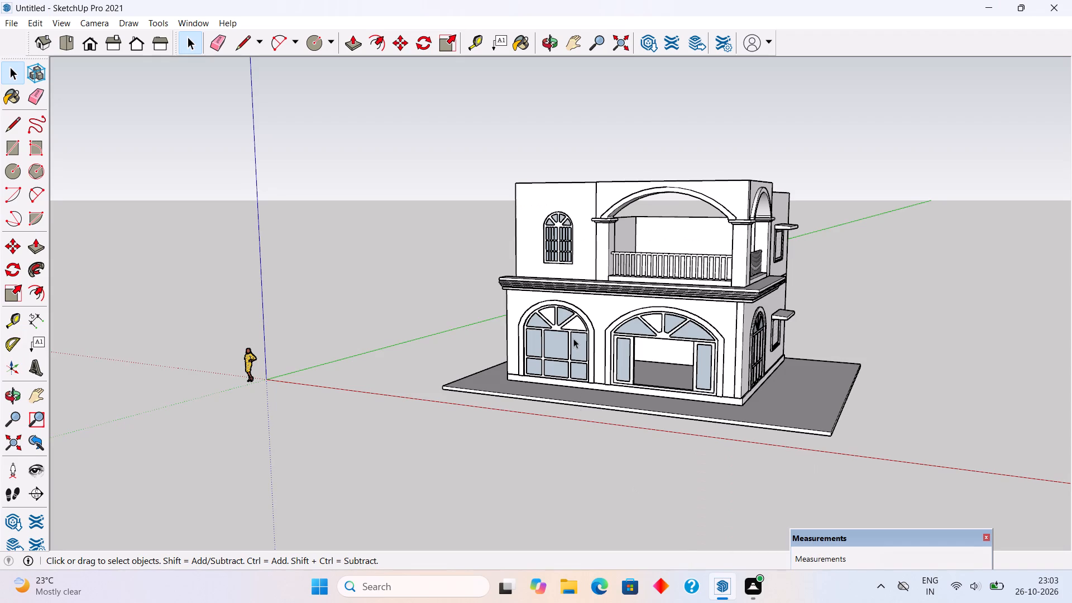
Examine the whole house from the front, the open side and the rear, including the unfinished upper-floor walls.
{"action": "scroll", "coordinate": [573, 337], "scroll_direction": "up", "scroll_amount": 5}
{"action": "middle_click_drag", "start_coordinate": [574, 338], "coordinate": [929, 370]}
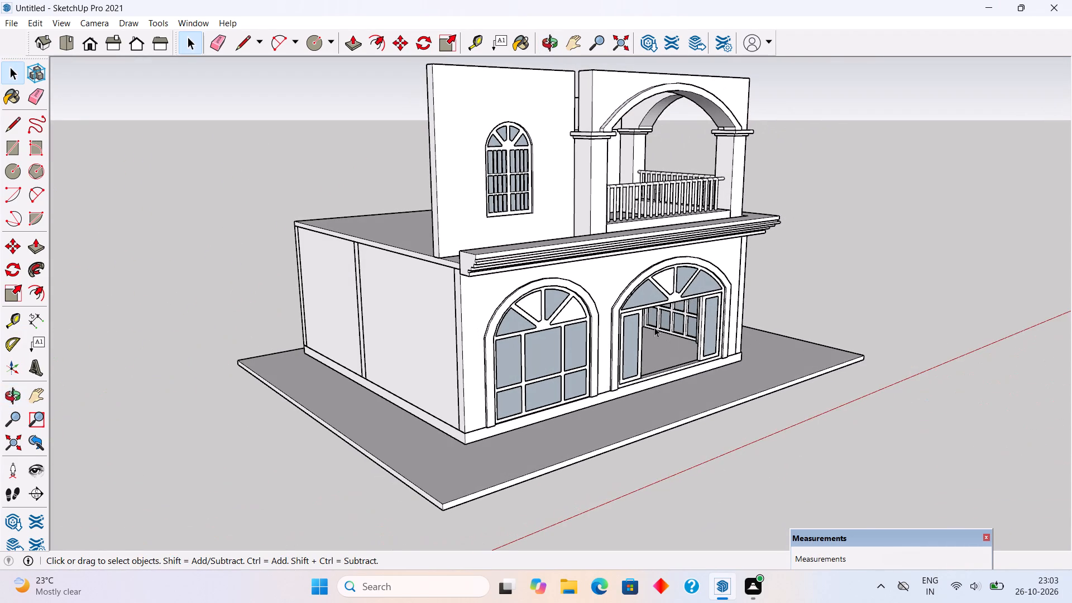
{"action": "scroll", "coordinate": [630, 324], "scroll_direction": "down", "scroll_amount": 5}
{"action": "middle_click_drag", "start_coordinate": [633, 294], "coordinate": [508, 307]}
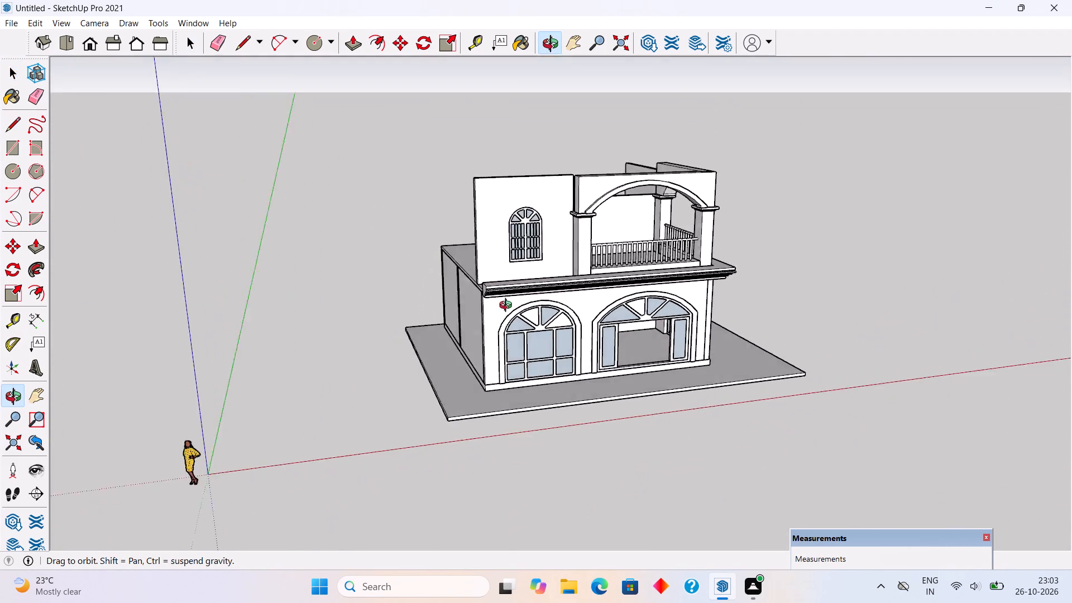
{"action": "middle_click_drag", "start_coordinate": [508, 307], "coordinate": [458, 344]}
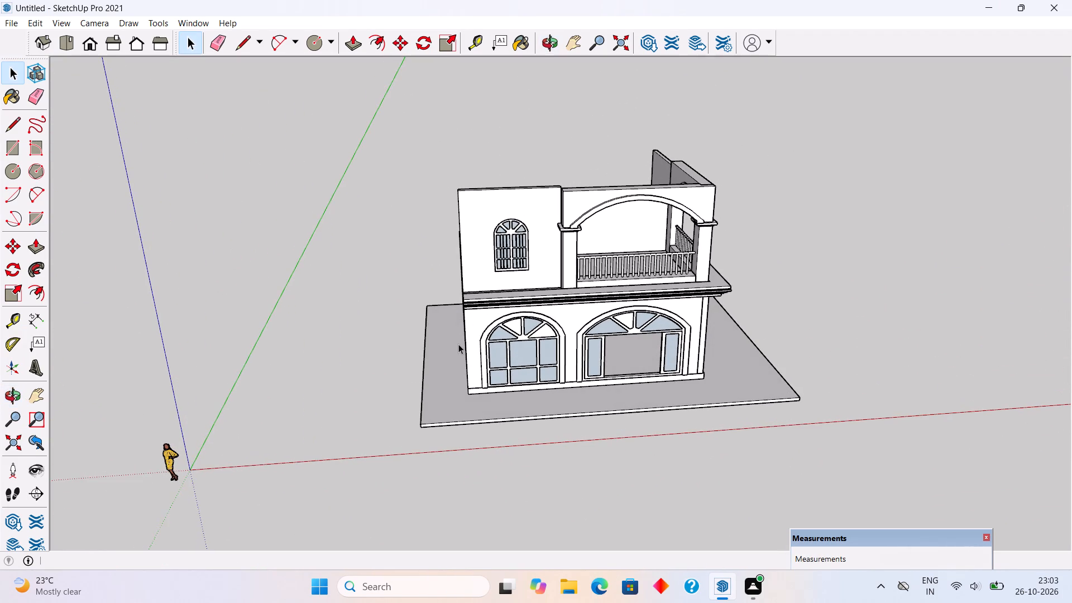
{"action": "scroll", "coordinate": [467, 335], "scroll_direction": "down", "scroll_amount": 4}
{"action": "middle_click_drag", "start_coordinate": [515, 338], "coordinate": [606, 343]}
{"action": "scroll", "coordinate": [606, 343], "scroll_direction": "up", "scroll_amount": 3}
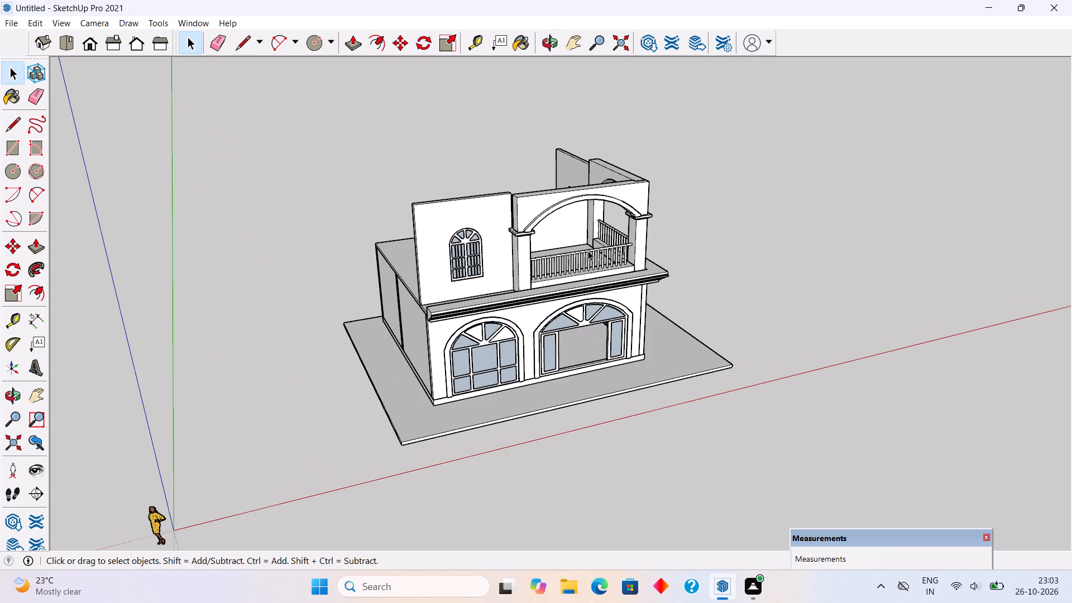
{"action": "middle_click_drag", "start_coordinate": [481, 218], "coordinate": [508, 233]}
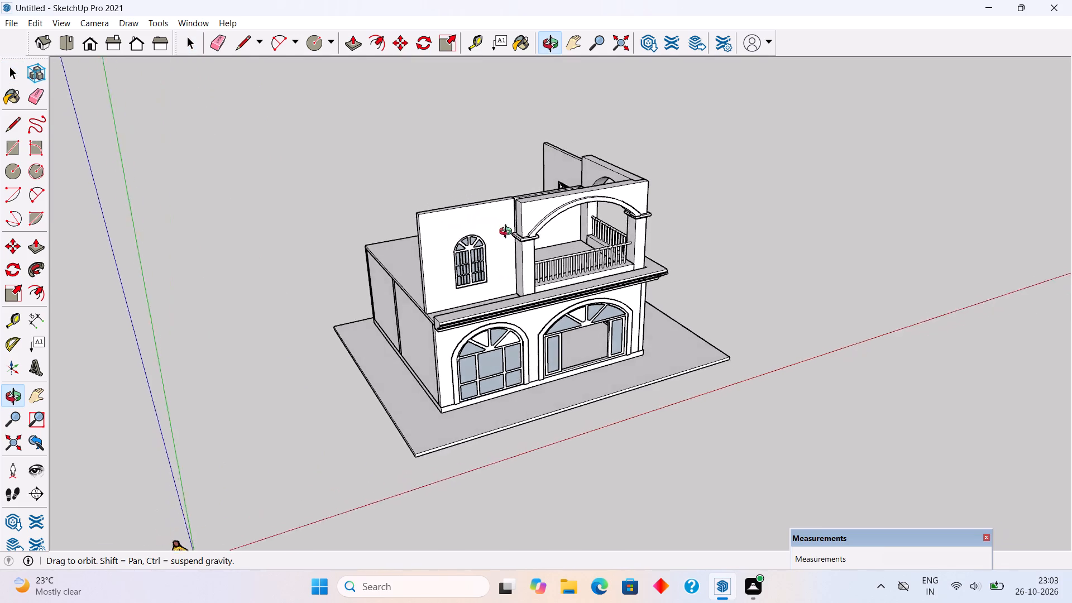
{"action": "middle_click_drag", "start_coordinate": [508, 233], "coordinate": [894, 299]}
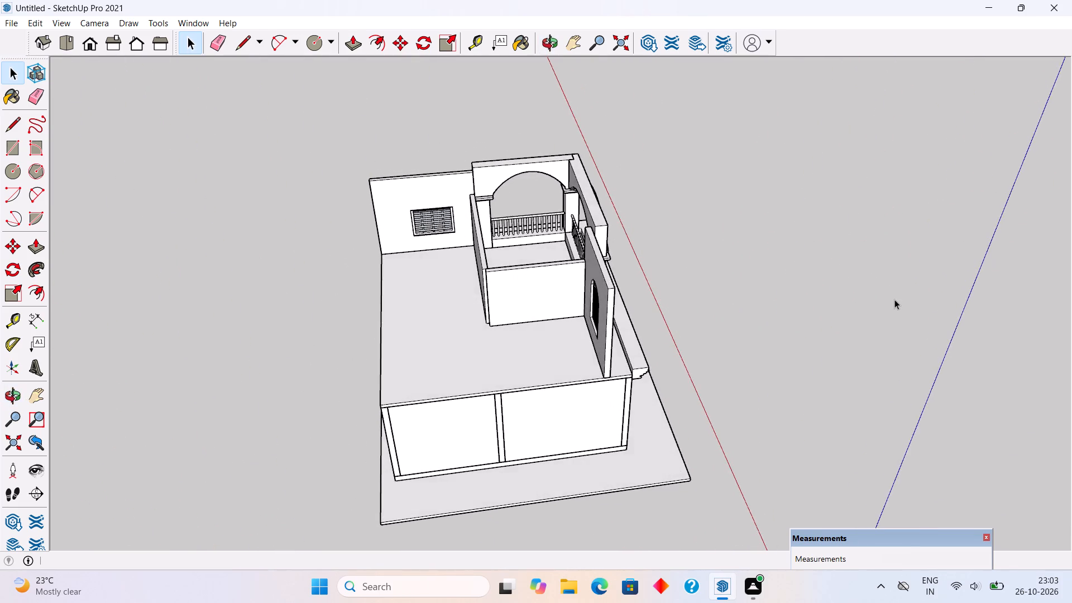
{"action": "scroll", "coordinate": [894, 299], "scroll_direction": "down", "scroll_amount": 4}
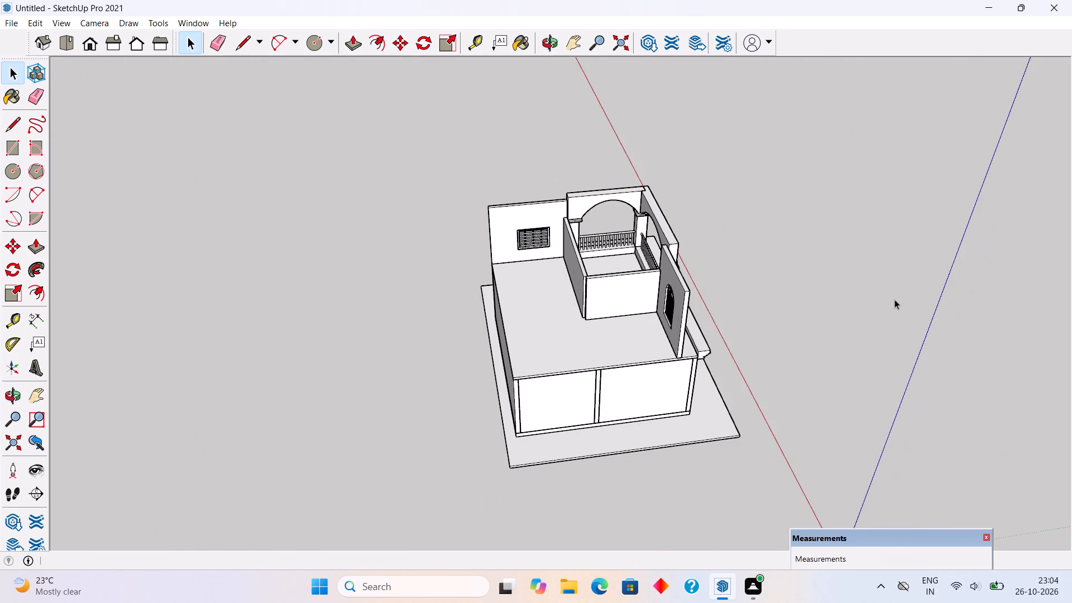
{"action": "middle_click_drag", "start_coordinate": [841, 304], "coordinate": [551, 284]}
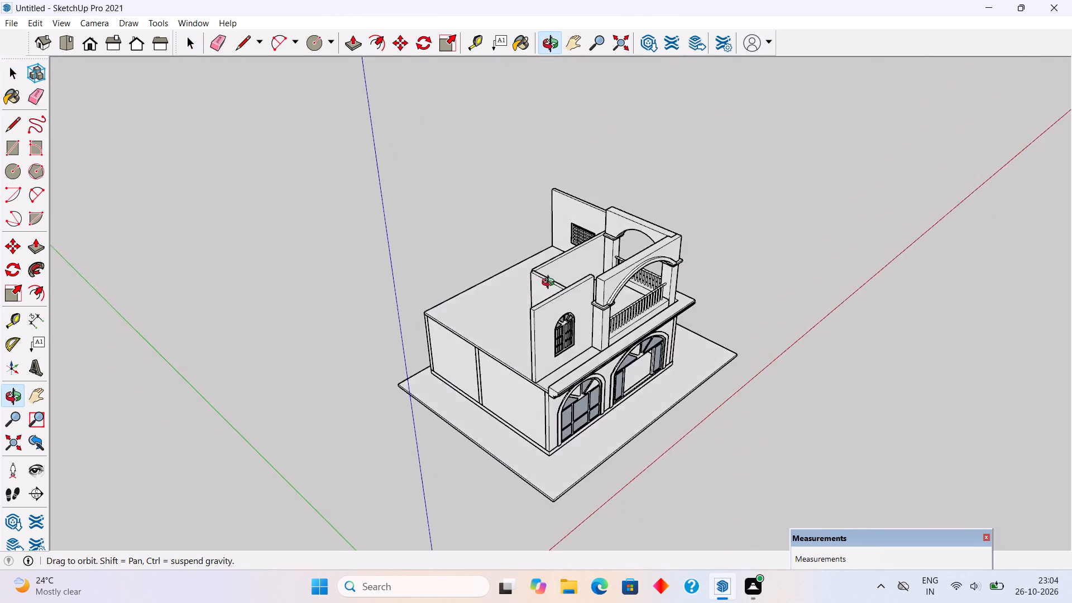
{"action": "middle_click_drag", "start_coordinate": [551, 284], "coordinate": [867, 312]}
{"action": "scroll", "coordinate": [577, 253], "scroll_direction": "up", "scroll_amount": 5}
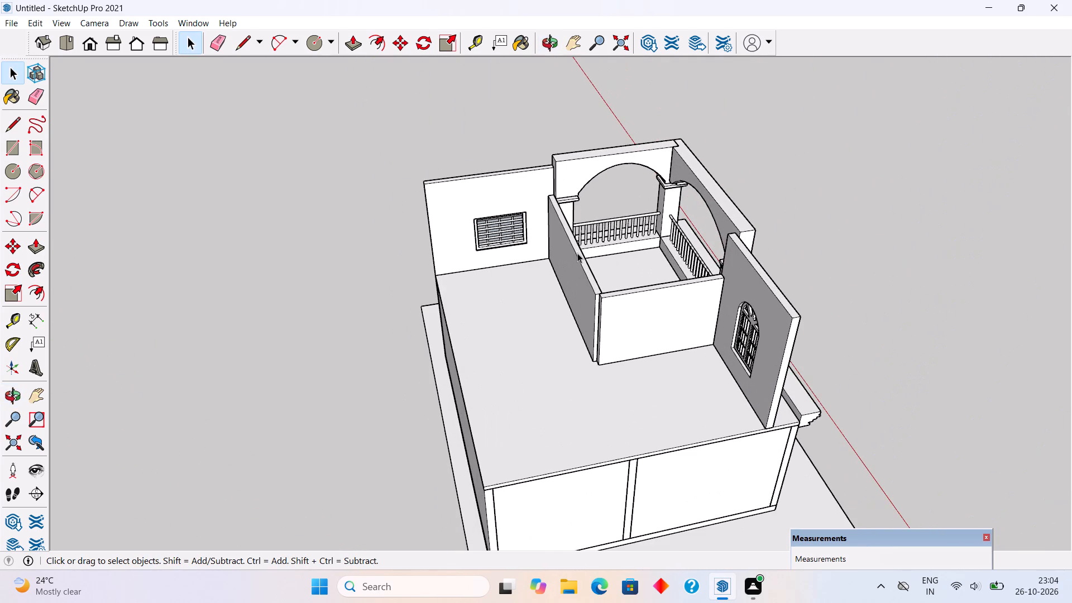
{"action": "middle_click_drag", "start_coordinate": [477, 281], "coordinate": [795, 345]}
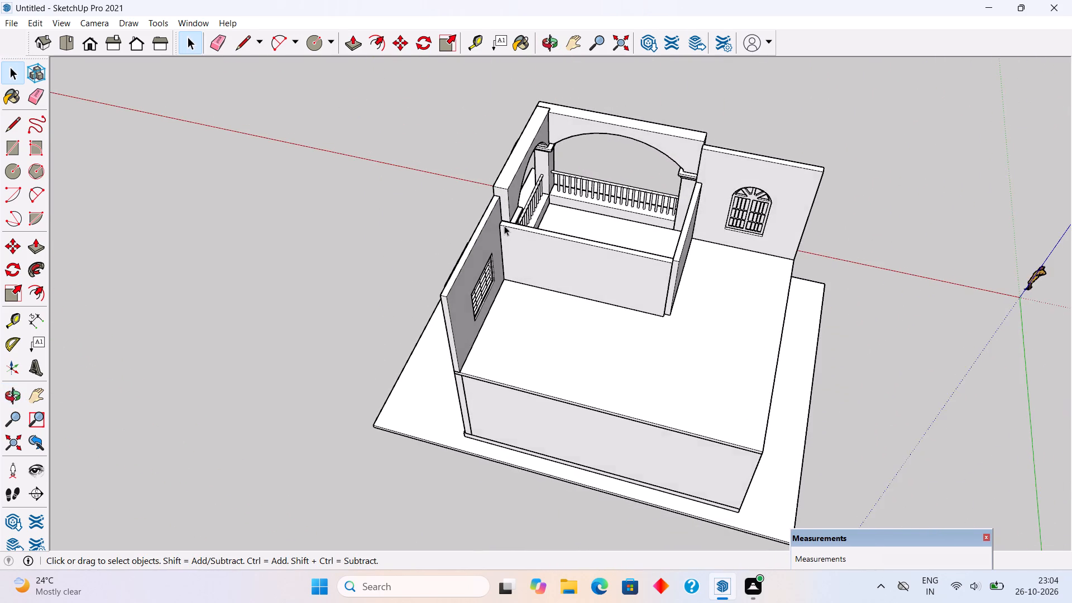
Raise the low wall behind the balcony with Push/Pull, level with the top of the adjoining outer side wall.
{"action": "scroll", "coordinate": [504, 225], "scroll_direction": "up", "scroll_amount": 4}
{"action": "triple_click", "coordinate": [518, 225]}
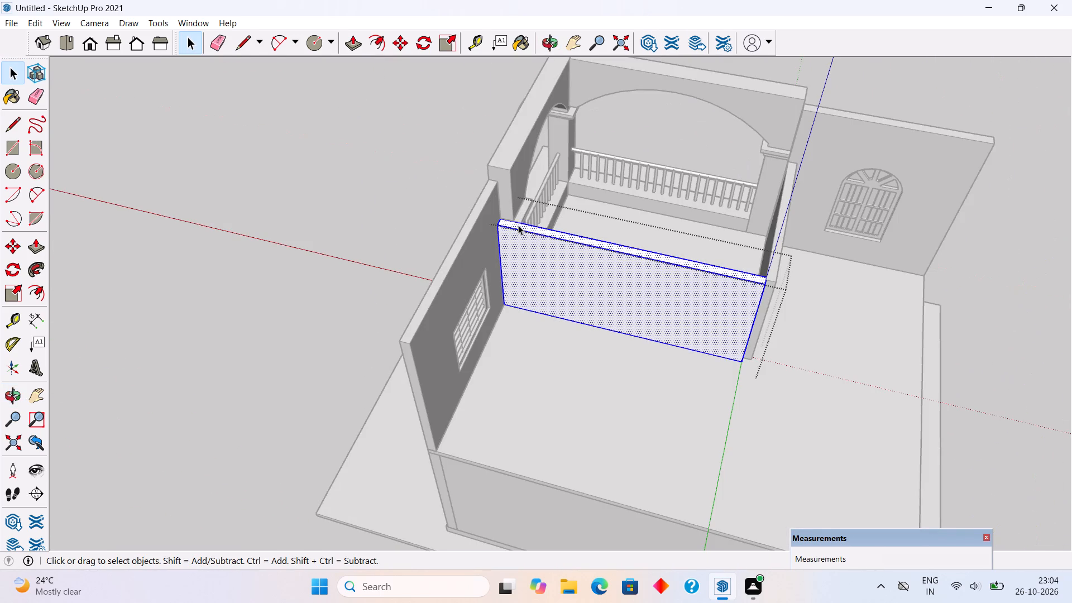
{"action": "key", "text": "p"}
{"action": "left_click", "coordinate": [518, 225]}
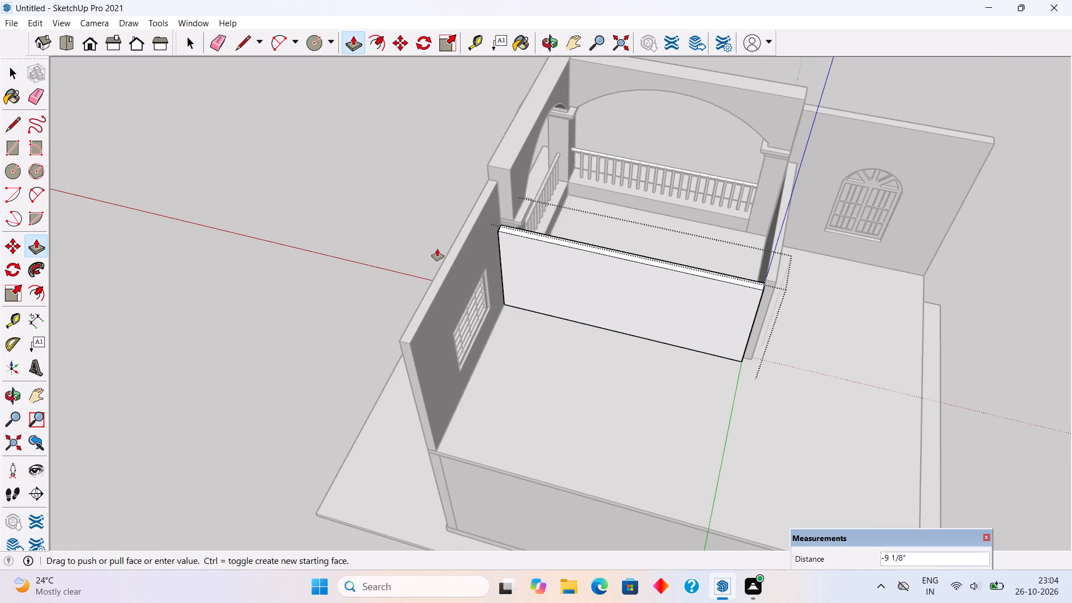
{"action": "left_click", "coordinate": [443, 268]}
{"action": "key", "text": "space"}
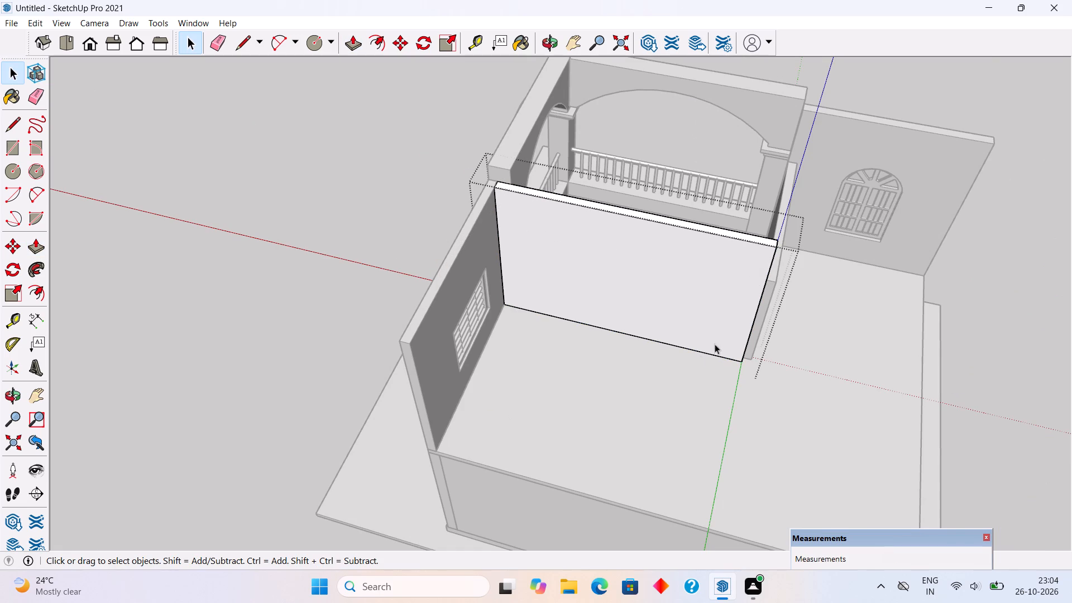
Raise the balcony's other low wall by 4' with Push/Pull, level with the wall behind the balcony, and leave the group.
{"action": "double_click", "coordinate": [788, 187]}
{"action": "left_click", "coordinate": [788, 187]}
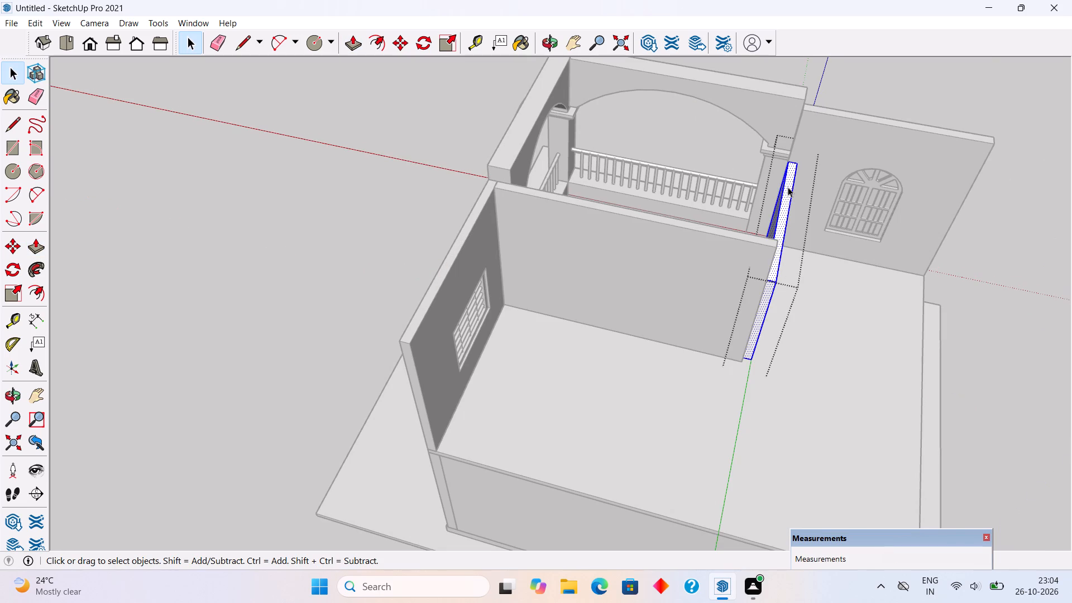
{"action": "key", "text": "p"}
{"action": "left_click", "coordinate": [788, 187]}
{"action": "left_click", "coordinate": [745, 238]}
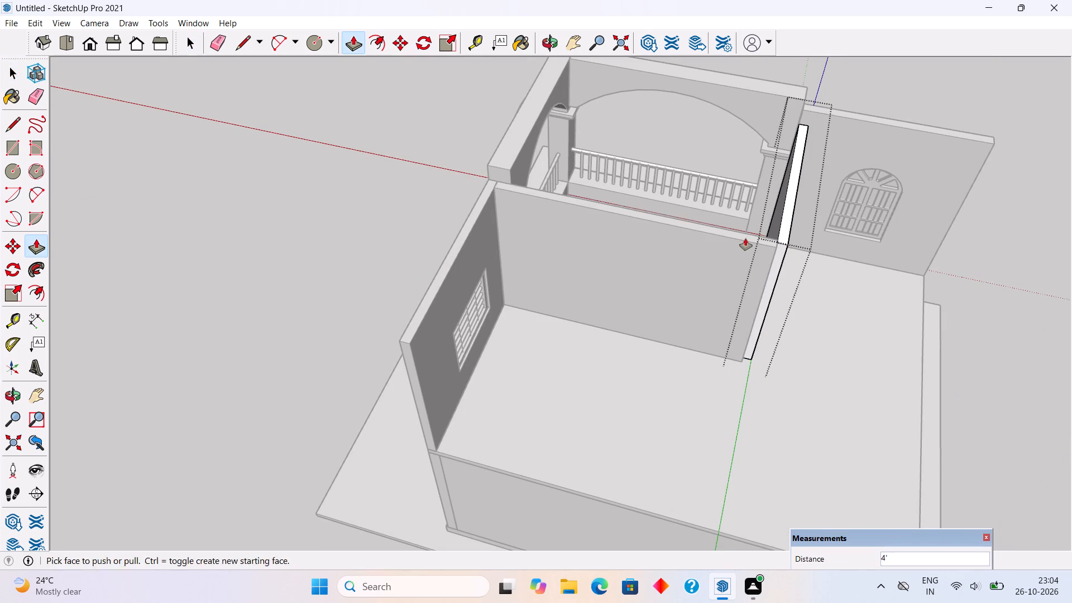
{"action": "key", "text": "space"}
{"action": "scroll", "coordinate": [745, 238], "scroll_direction": "down", "scroll_amount": 6}
{"action": "left_click", "coordinate": [896, 274]}
Place guides on the upper floor 9" inside its open rear edge and 9" inside its open side edge.
{"action": "middle_click_drag", "start_coordinate": [888, 289], "coordinate": [774, 246]}
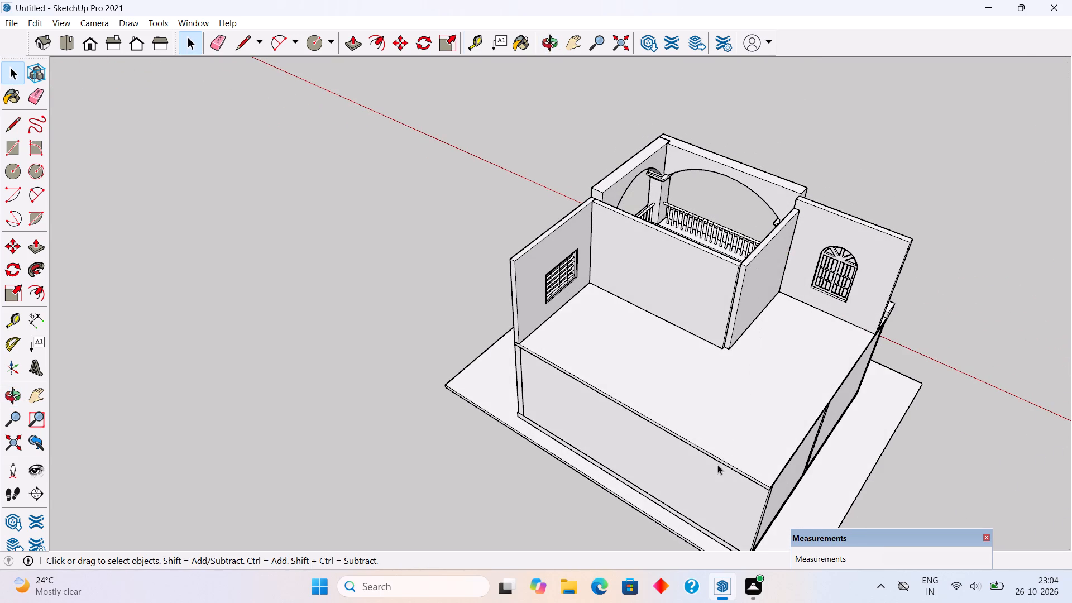
{"action": "key", "text": "t"}
{"action": "scroll", "coordinate": [717, 459], "scroll_direction": "up", "scroll_amount": 5}
{"action": "left_click", "coordinate": [717, 456]}
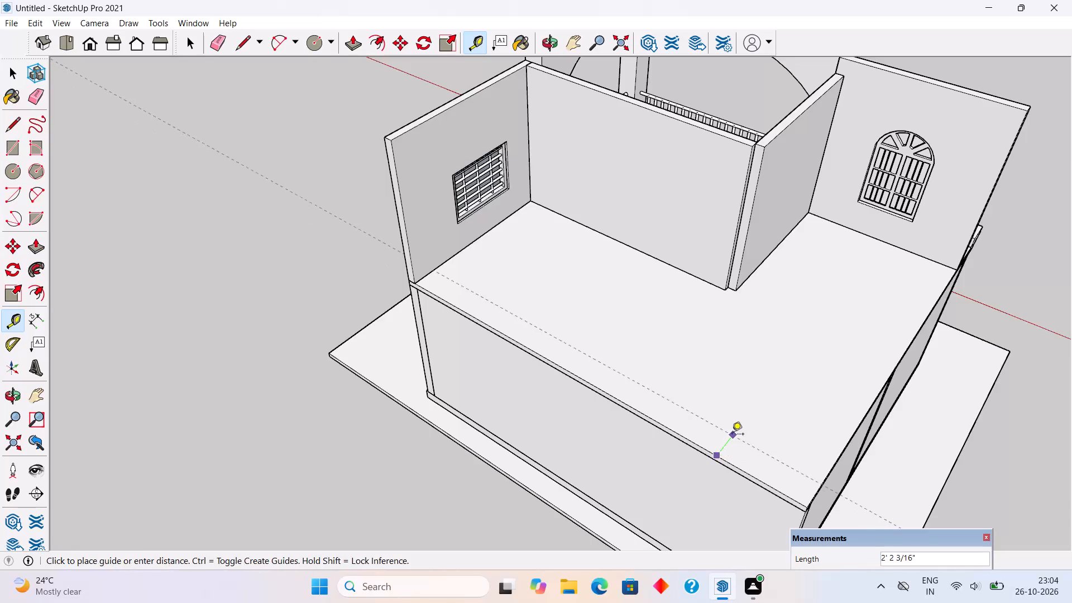
{"action": "type", "text": "9\""}
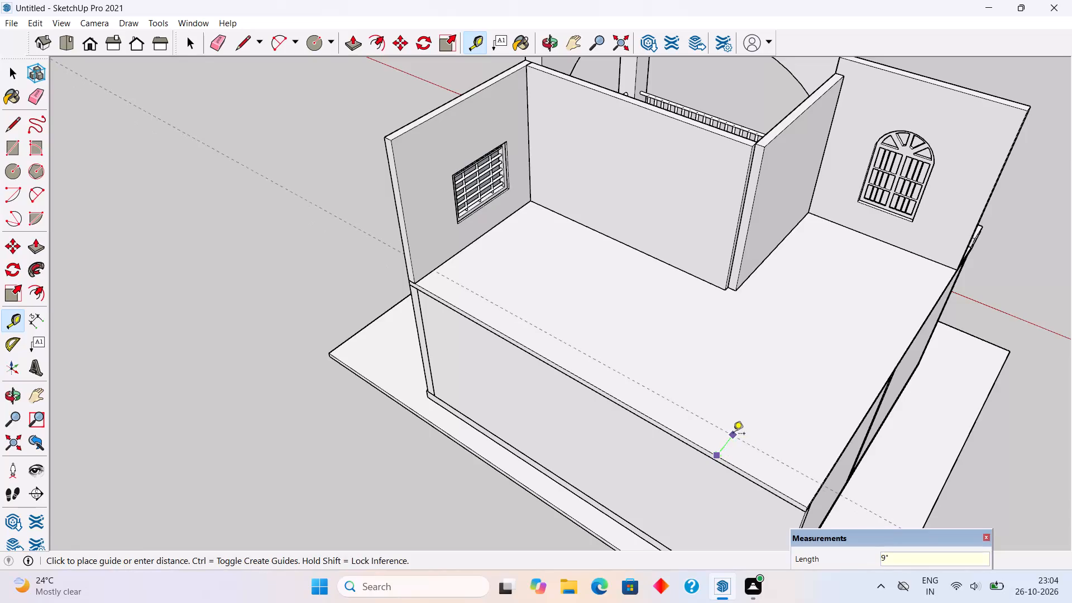
{"action": "key", "text": "Return"}
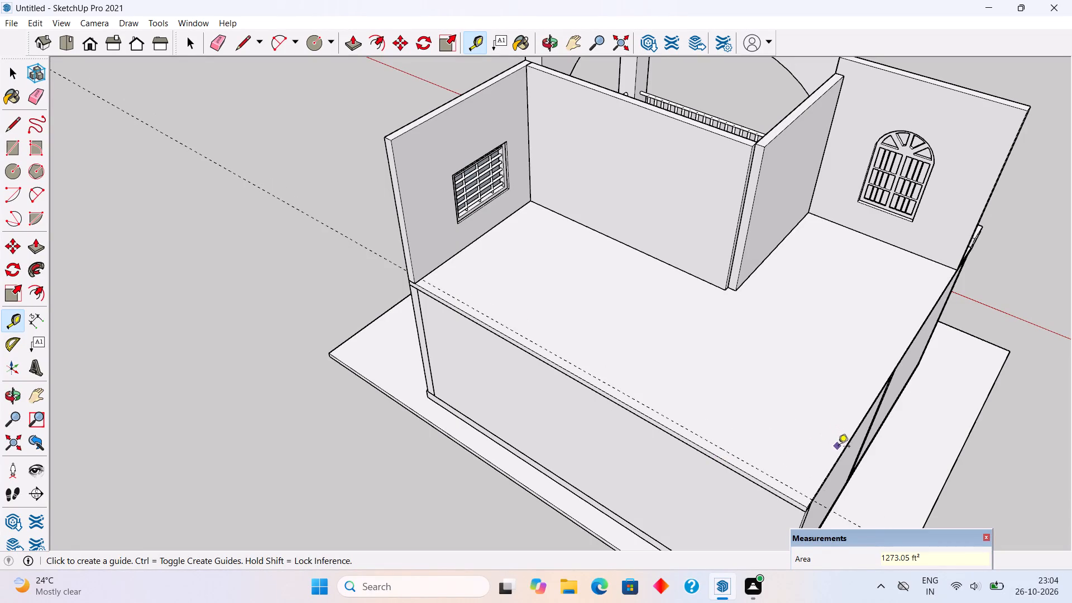
{"action": "left_click", "coordinate": [841, 451]}
{"action": "key", "text": "9"}
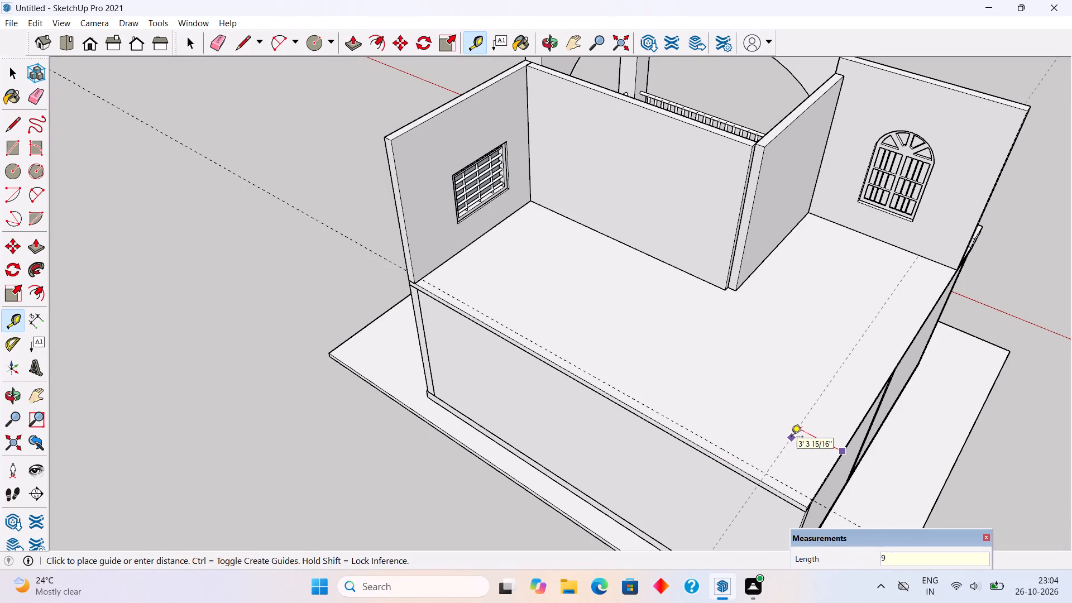
{"action": "key", "text": "Return"}
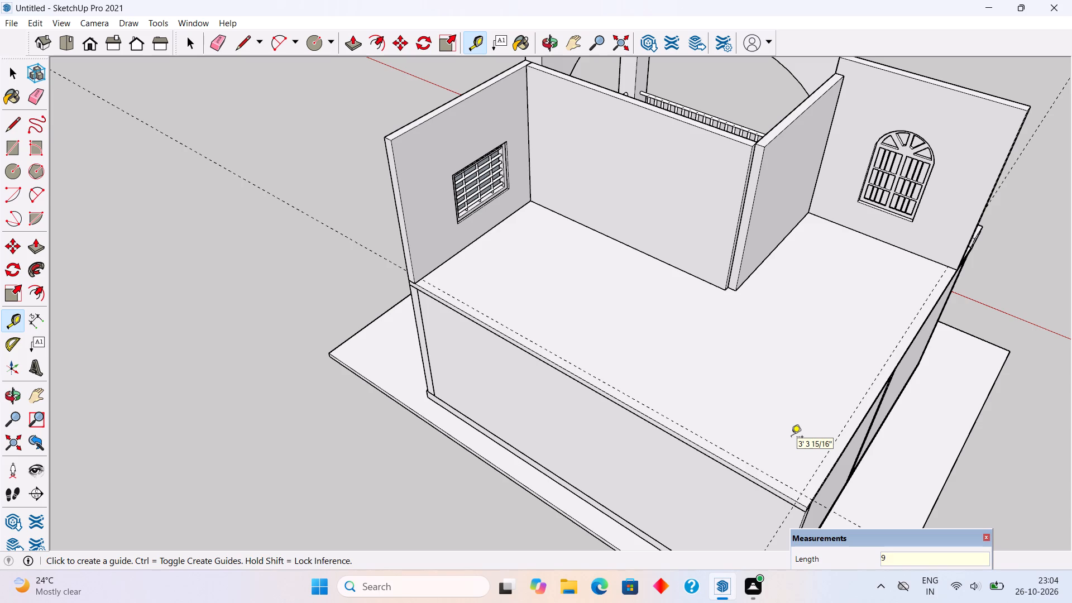
{"action": "key", "text": "space"}
Draw a rectangle 9" by about 30' 5 11/16" along the open side edge, from the arched-window wall to the rear corner.
{"action": "scroll", "coordinate": [776, 332], "scroll_direction": "down", "scroll_amount": 5}
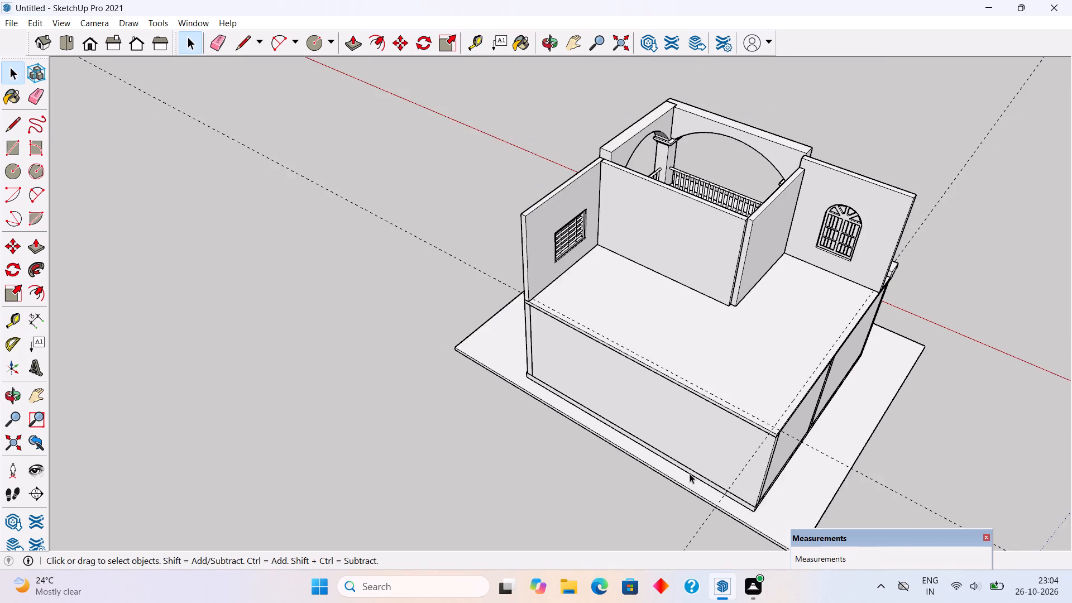
{"action": "scroll", "coordinate": [741, 482], "scroll_direction": "up", "scroll_amount": 6}
{"action": "middle_click_drag", "start_coordinate": [735, 435], "coordinate": [624, 456]}
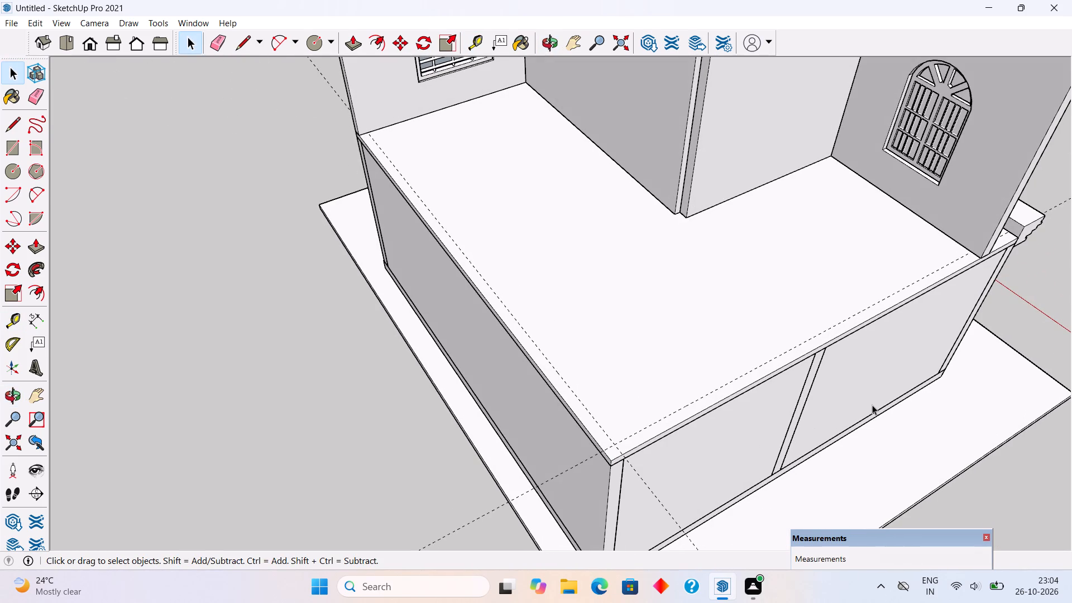
{"action": "key", "text": "r"}
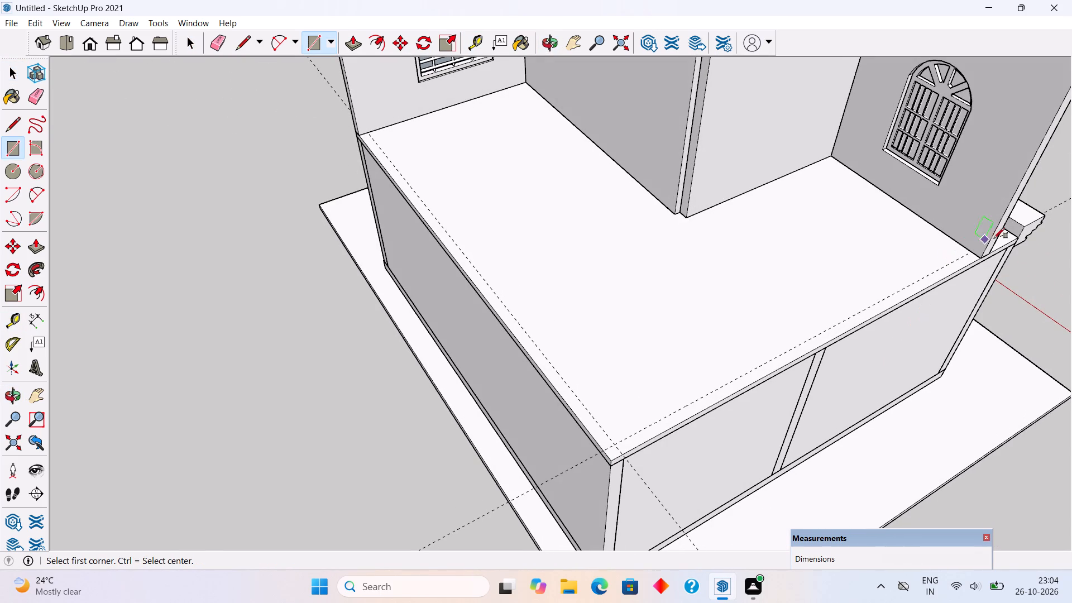
{"action": "left_click", "coordinate": [970, 250]}
{"action": "left_click", "coordinate": [614, 458]}
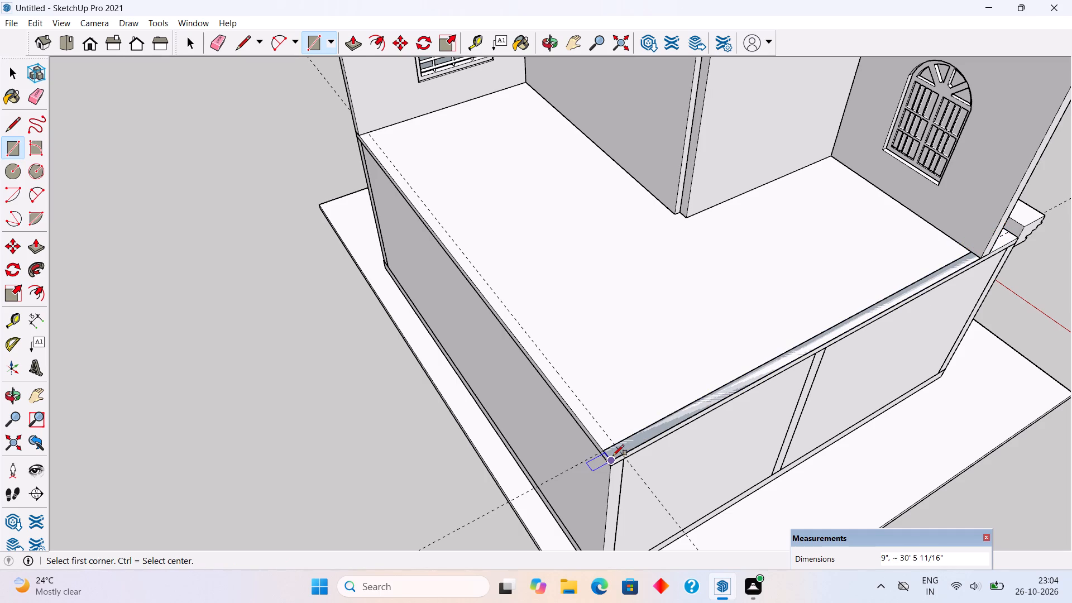
Extrude the side strip up 14' into a wall level with the opposite outer wall.
{"action": "key", "text": "p"}
{"action": "left_click", "coordinate": [619, 443]}
{"action": "scroll", "coordinate": [625, 438], "scroll_direction": "down", "scroll_amount": 2}
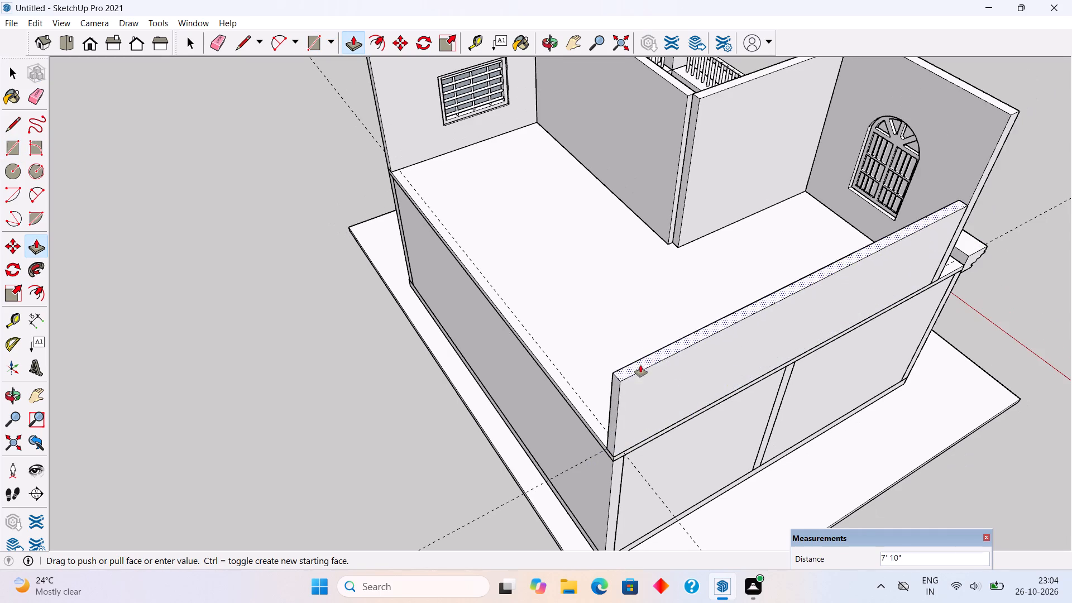
{"action": "middle_click_drag", "start_coordinate": [661, 342], "coordinate": [861, 393]}
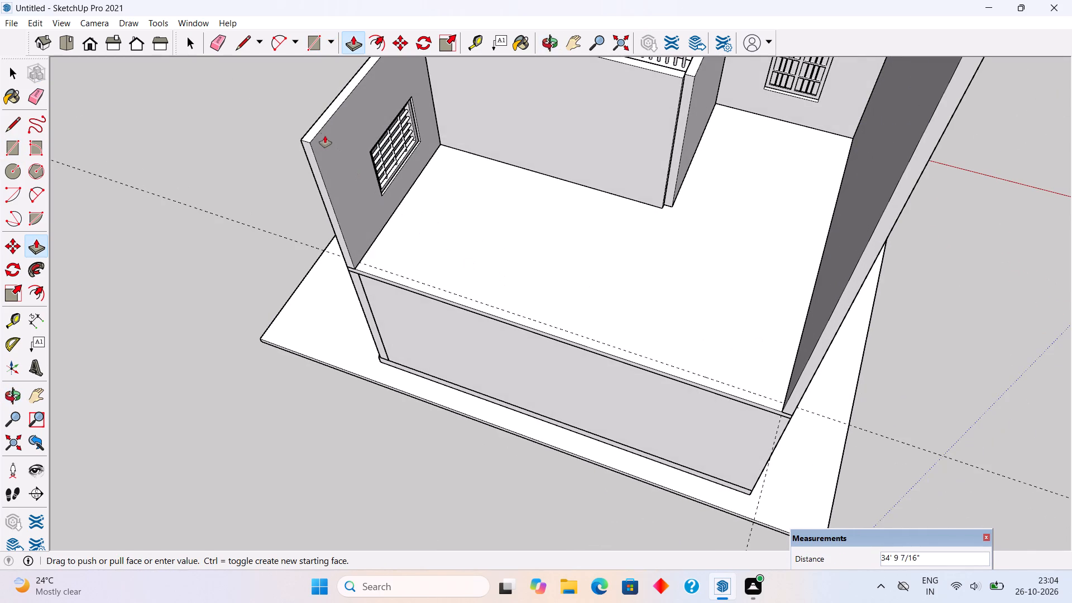
{"action": "left_click", "coordinate": [318, 127]}
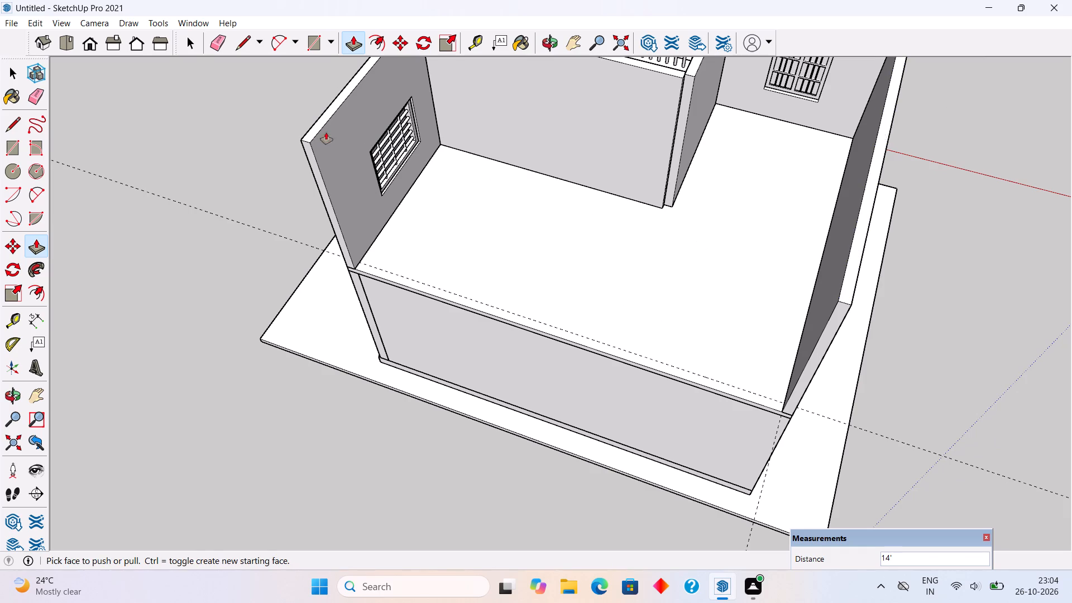
{"action": "key", "text": "space"}
Make the new outer side wall on the upper floor a group.
{"action": "triple_click", "coordinate": [822, 340]}
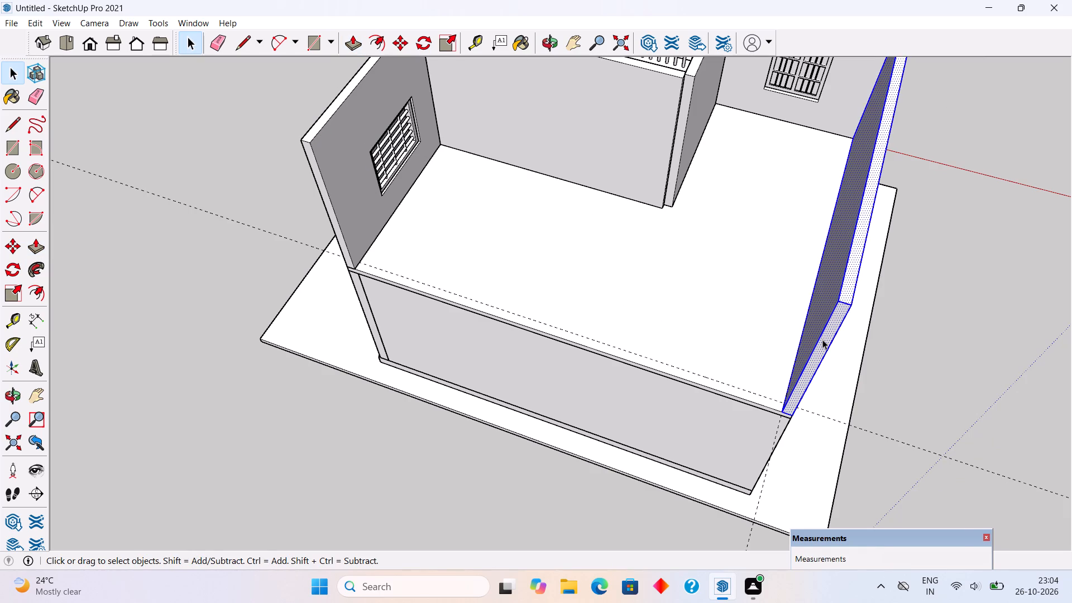
{"action": "right_click", "coordinate": [822, 339]}
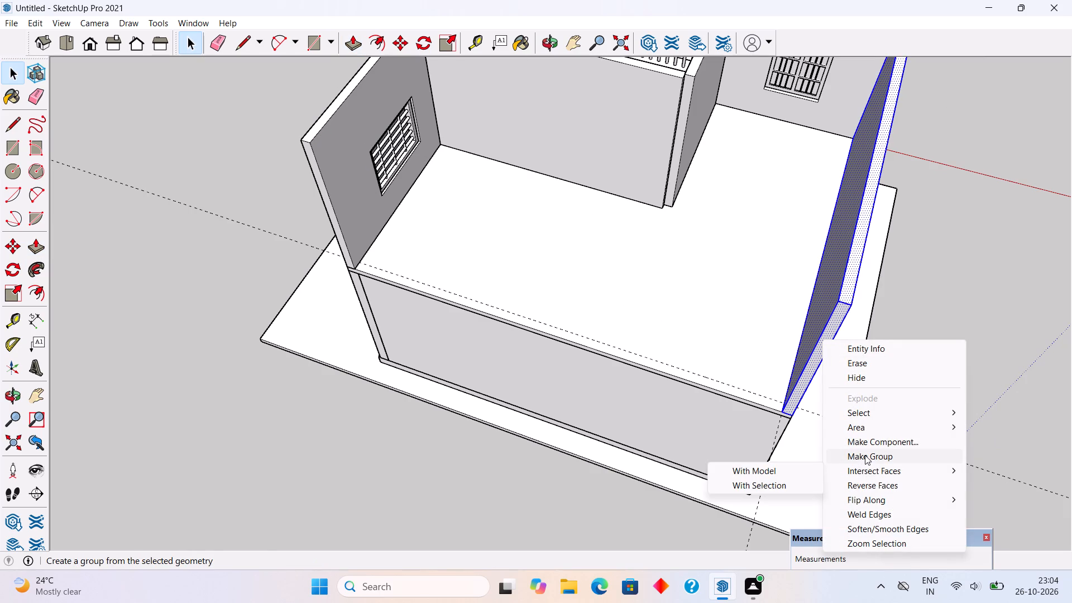
{"action": "left_click", "coordinate": [865, 455]}
{"action": "left_click", "coordinate": [932, 376]}
Draw a rectangle about 35' 5 3/16" by 9" along the open rear edge, between the two outer side walls.
{"action": "middle_click_drag", "start_coordinate": [492, 409], "coordinate": [591, 475]}
{"action": "scroll", "coordinate": [834, 435], "scroll_direction": "up", "scroll_amount": 3}
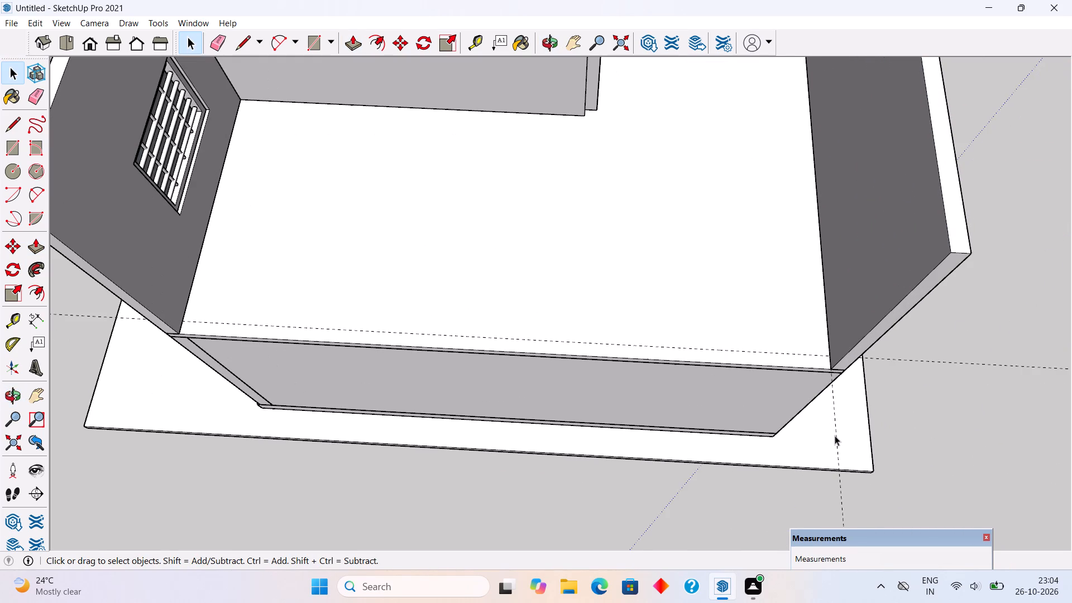
{"action": "key", "text": "r"}
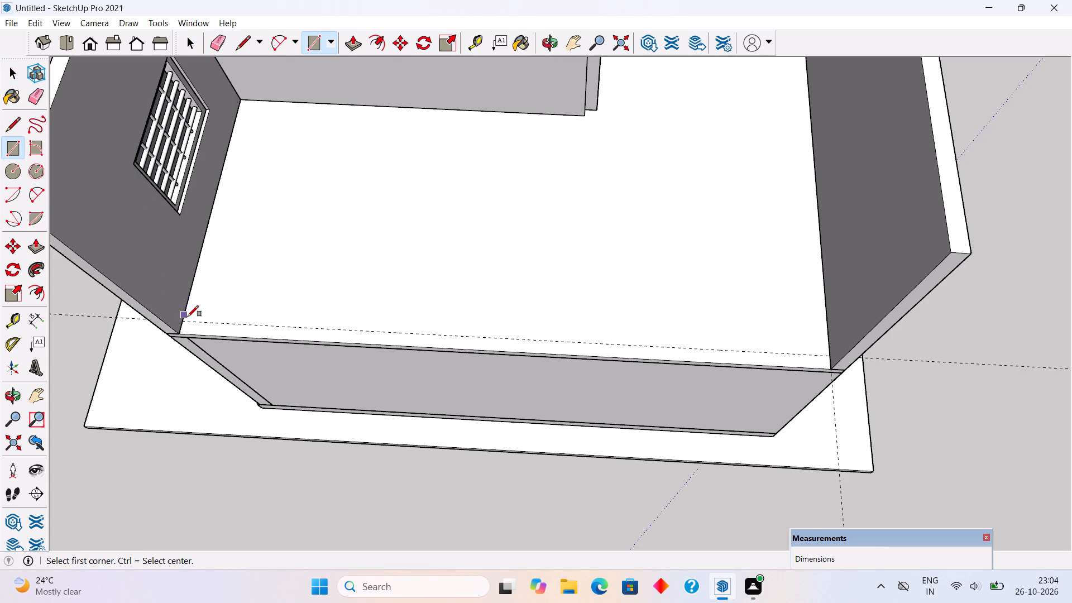
{"action": "left_click", "coordinate": [186, 318]}
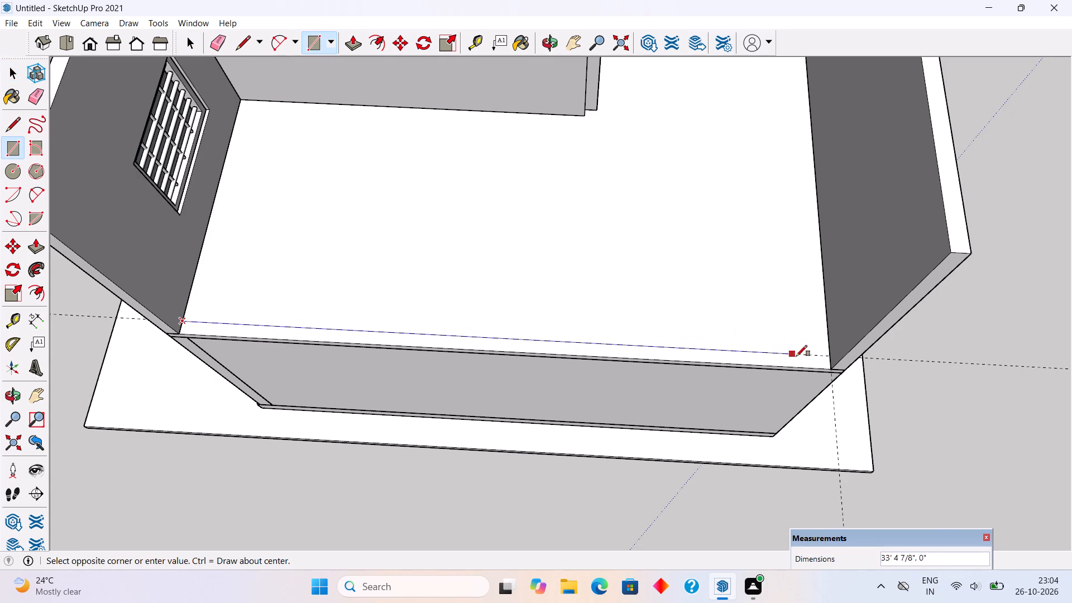
{"action": "left_click", "coordinate": [831, 368]}
Extrude the rear strip up into a wall level with the top of the outer side walls.
{"action": "key", "text": "p"}
{"action": "left_click", "coordinate": [823, 365]}
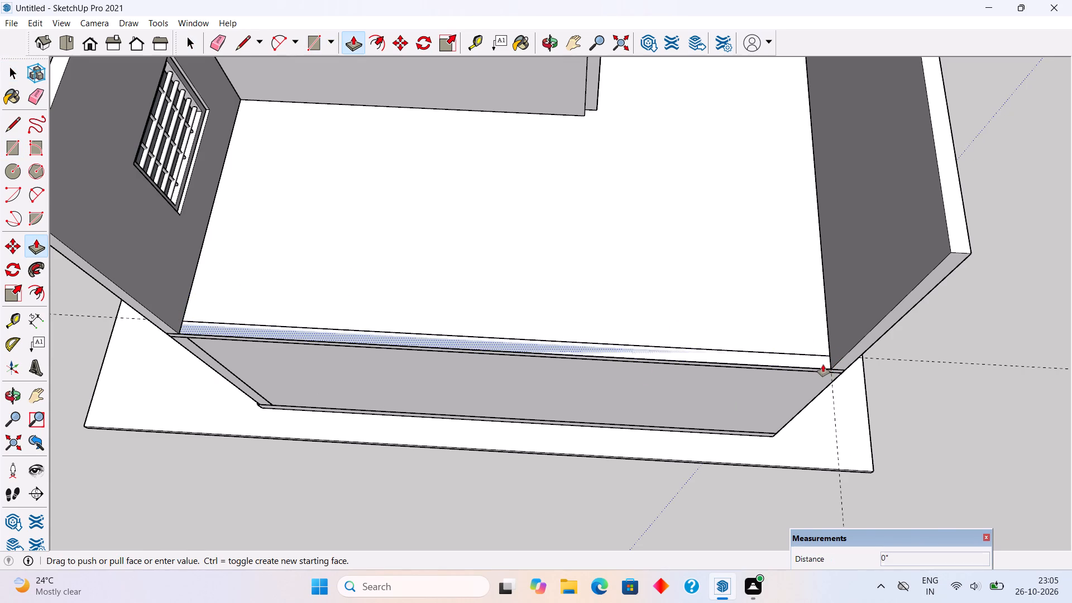
{"action": "left_click", "coordinate": [952, 256]}
{"action": "key", "text": "space"}
Make the new rear wall a group.
{"action": "triple_click", "coordinate": [896, 253]}
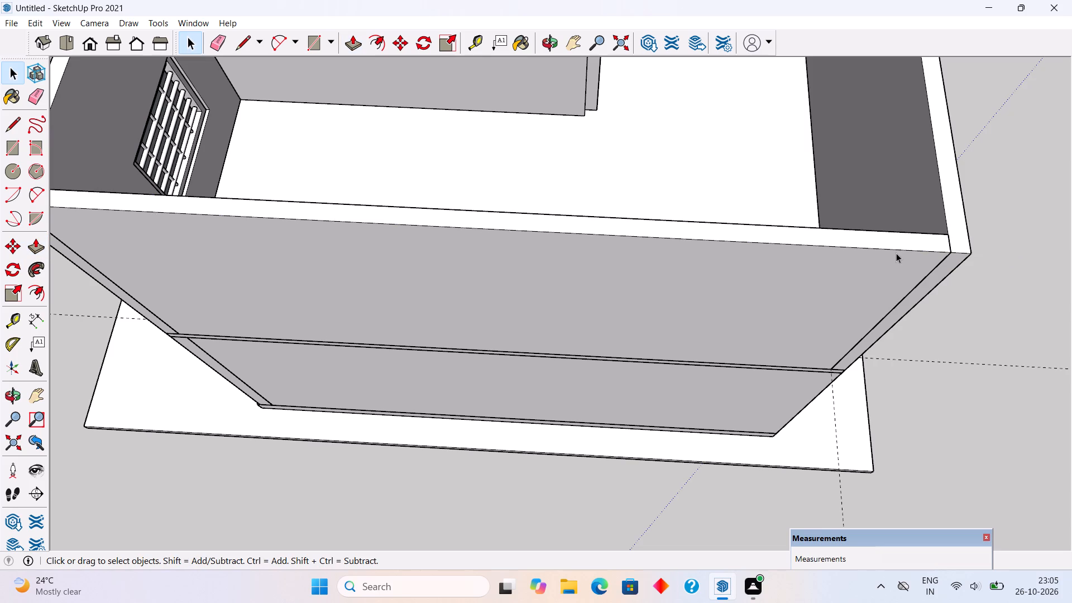
{"action": "right_click", "coordinate": [896, 253]}
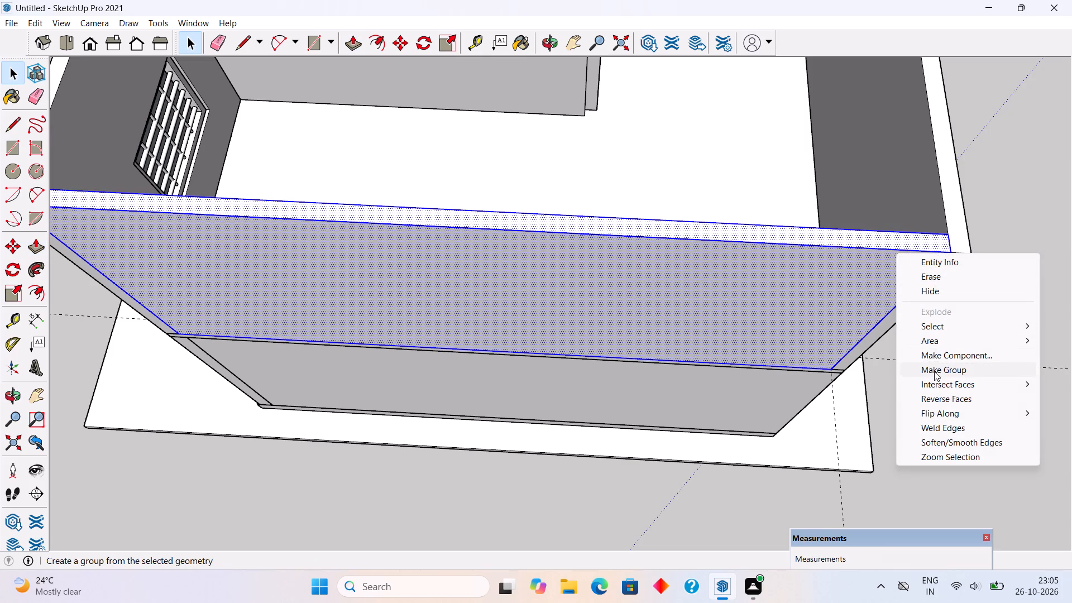
{"action": "left_click", "coordinate": [934, 371]}
{"action": "left_click", "coordinate": [968, 324]}
Inspect the house from the front and sides to check the upper floor's enclosing walls.
{"action": "scroll", "coordinate": [968, 324], "scroll_direction": "down", "scroll_amount": 11}
{"action": "middle_click_drag", "start_coordinate": [967, 324], "coordinate": [926, 324]}
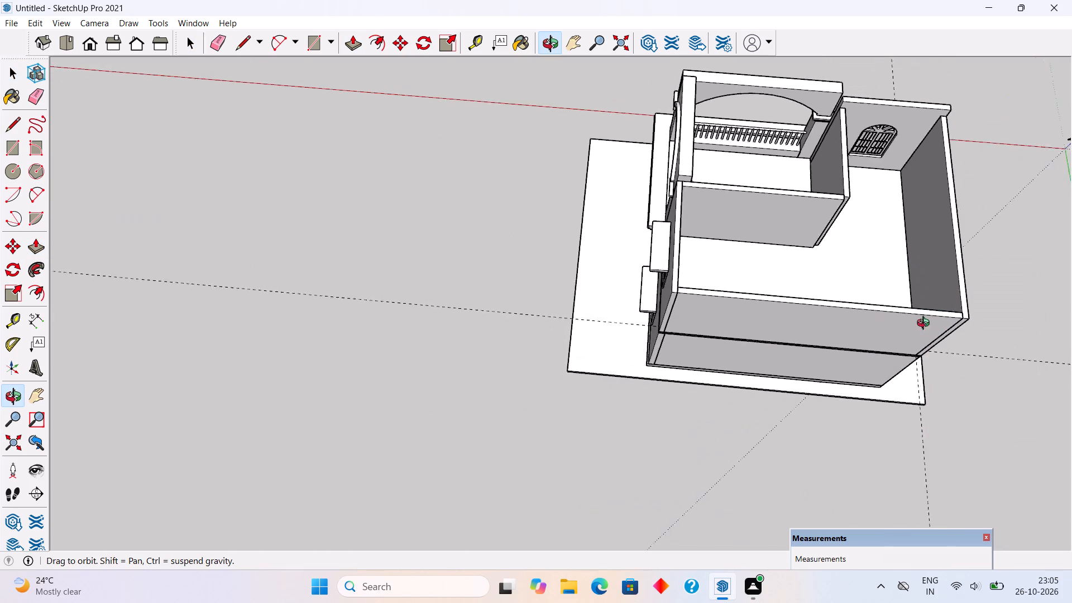
{"action": "middle_click_drag", "start_coordinate": [926, 324], "coordinate": [492, 185]}
{"action": "scroll", "coordinate": [477, 176], "scroll_direction": "down", "scroll_amount": 3}
{"action": "scroll", "coordinate": [515, 221], "scroll_direction": "down", "scroll_amount": 4}
{"action": "middle_click_drag", "start_coordinate": [690, 313], "coordinate": [353, 202]}
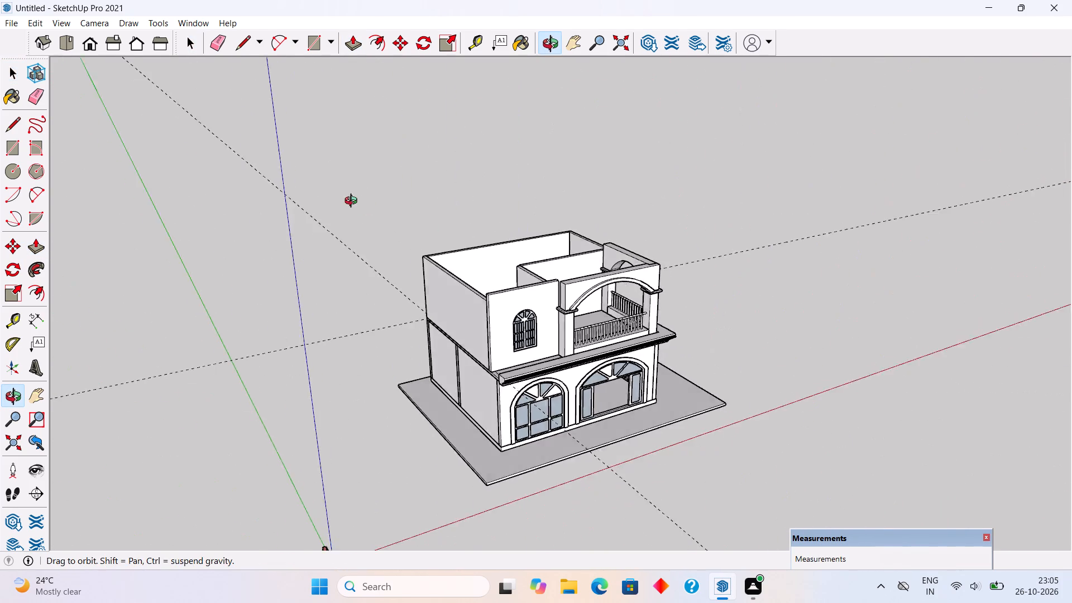
{"action": "middle_click_drag", "start_coordinate": [353, 202], "coordinate": [329, 196]}
{"action": "scroll", "coordinate": [350, 226], "scroll_direction": "up", "scroll_amount": 4}
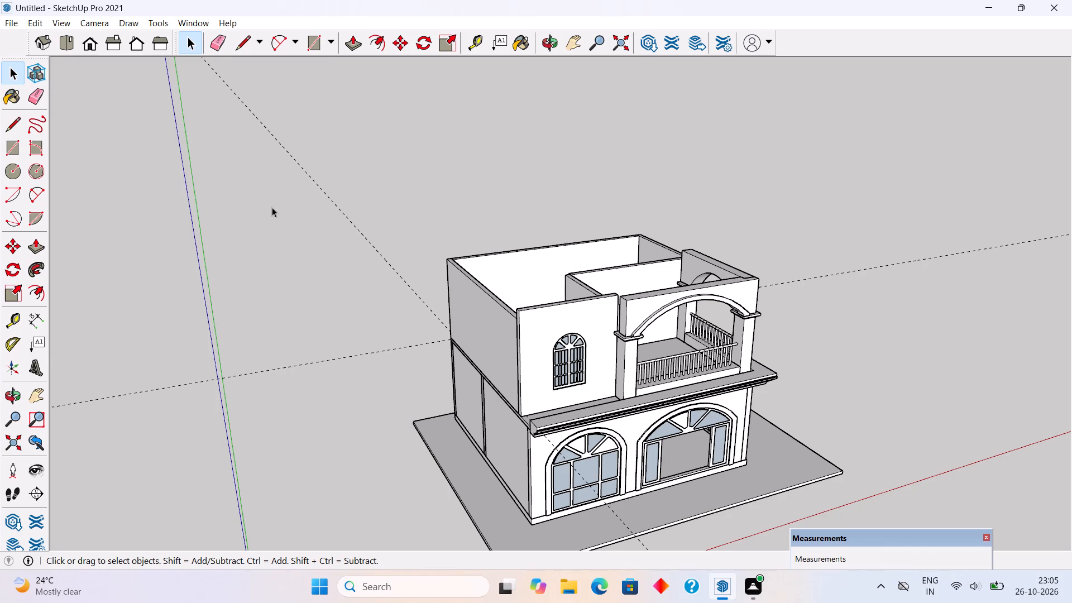
{"action": "middle_click_drag", "start_coordinate": [271, 207], "coordinate": [538, 249]}
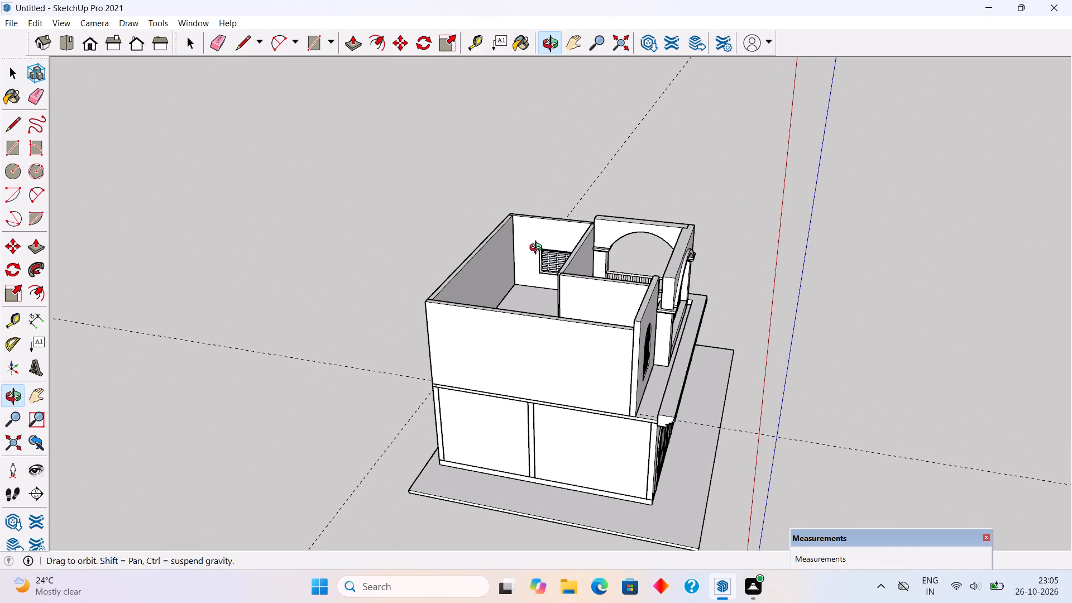
{"action": "middle_click_drag", "start_coordinate": [538, 249], "coordinate": [538, 251]}
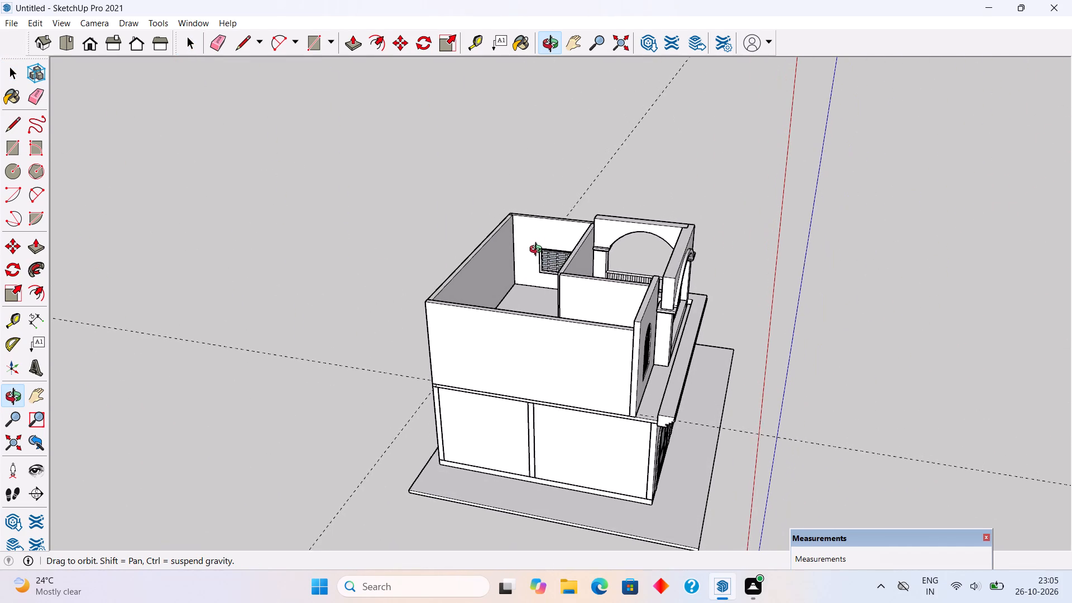
{"action": "middle_click_drag", "start_coordinate": [538, 251], "coordinate": [805, 313]}
Examine up close how the balcony's front arch wall meets the arched-window wall and the partition.
{"action": "scroll", "coordinate": [701, 291], "scroll_direction": "up", "scroll_amount": 4}
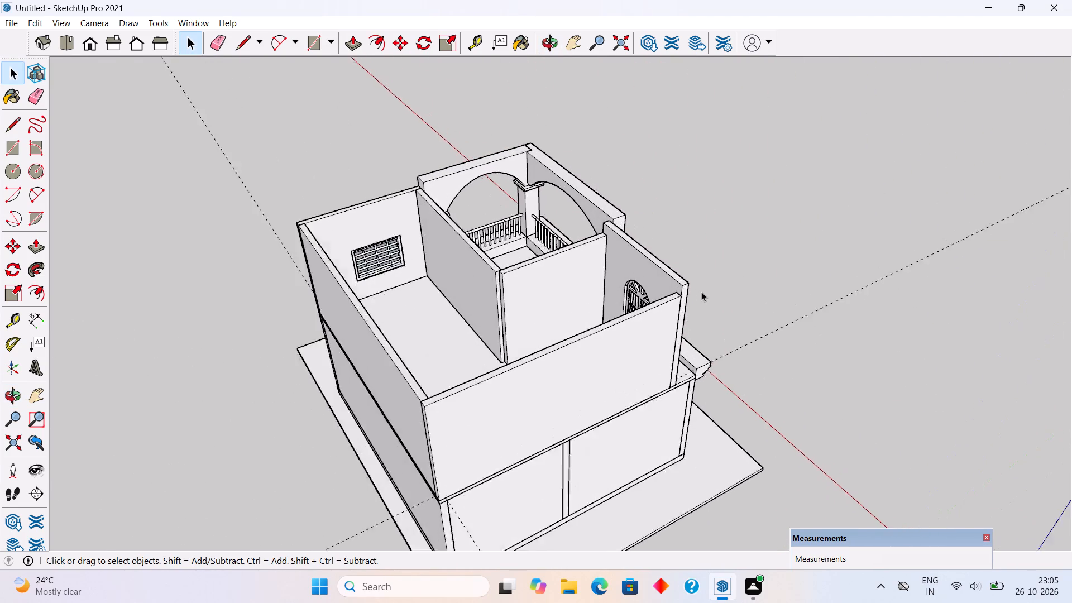
{"action": "scroll", "coordinate": [701, 291], "scroll_direction": "up", "scroll_amount": 2}
{"action": "scroll", "coordinate": [585, 190], "scroll_direction": "up", "scroll_amount": 17}
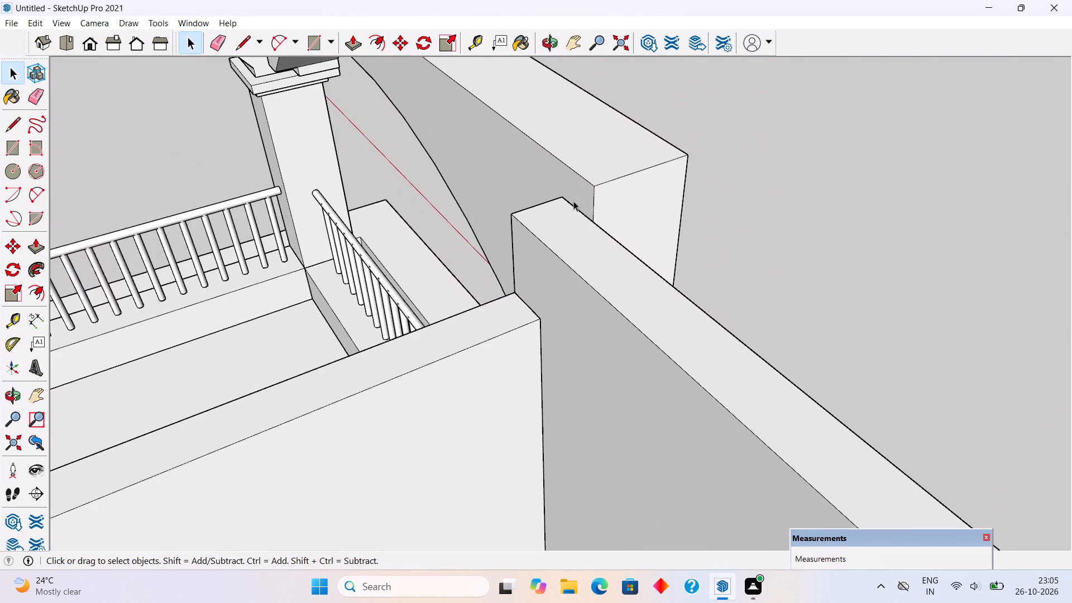
{"action": "middle_click_drag", "start_coordinate": [619, 201], "coordinate": [539, 257]}
{"action": "scroll", "coordinate": [509, 298], "scroll_direction": "up", "scroll_amount": 7}
{"action": "scroll", "coordinate": [483, 361], "scroll_direction": "up", "scroll_amount": 1}
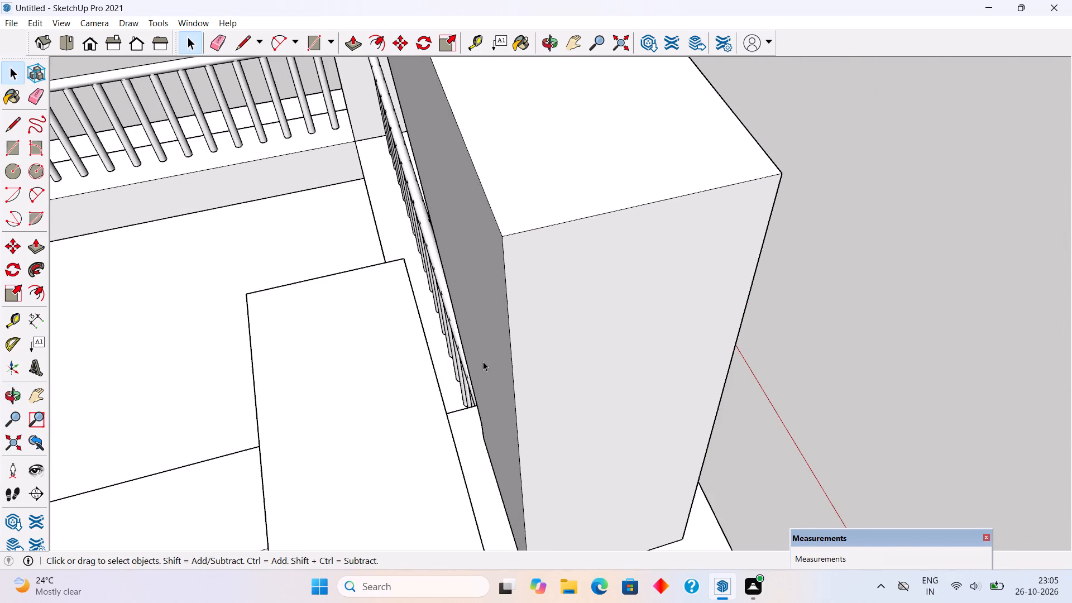
{"action": "middle_click_drag", "start_coordinate": [442, 400], "coordinate": [406, 411]}
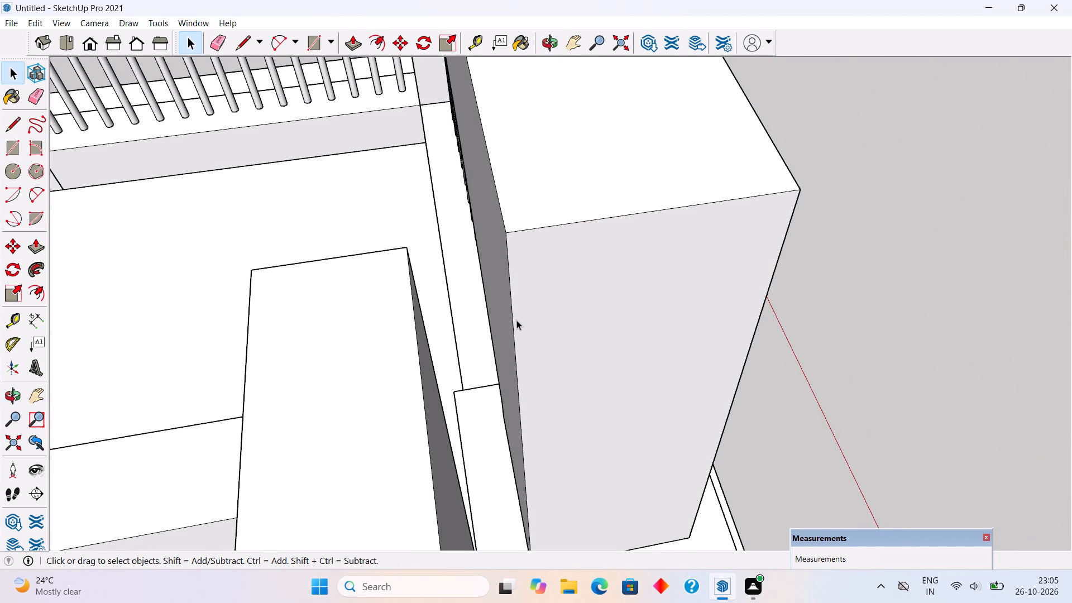
{"action": "middle_click_drag", "start_coordinate": [504, 325], "coordinate": [877, 259]}
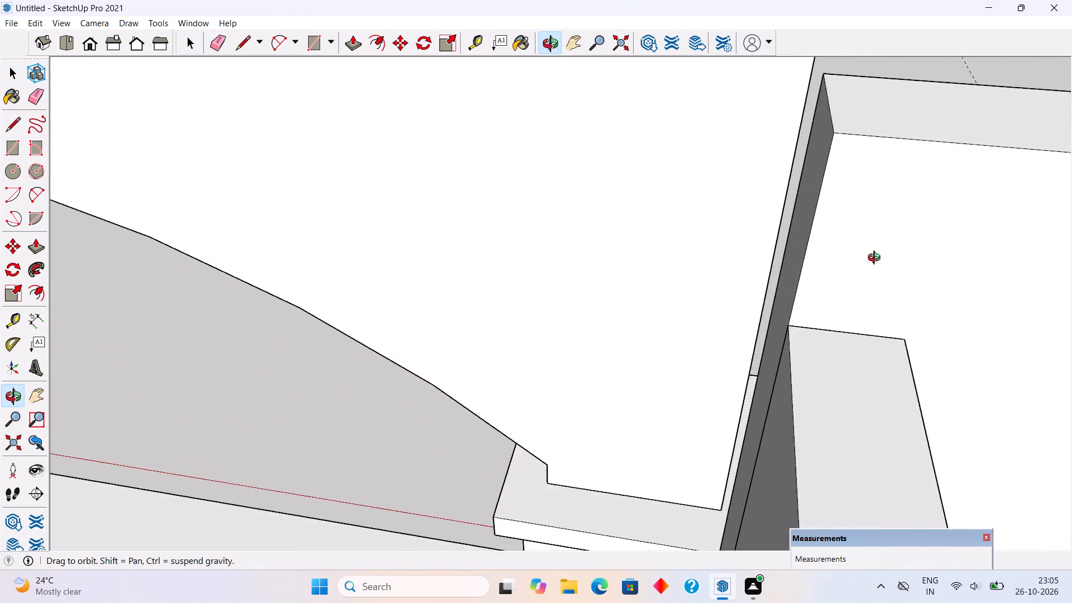
{"action": "middle_click_drag", "start_coordinate": [877, 259], "coordinate": [1008, 516]}
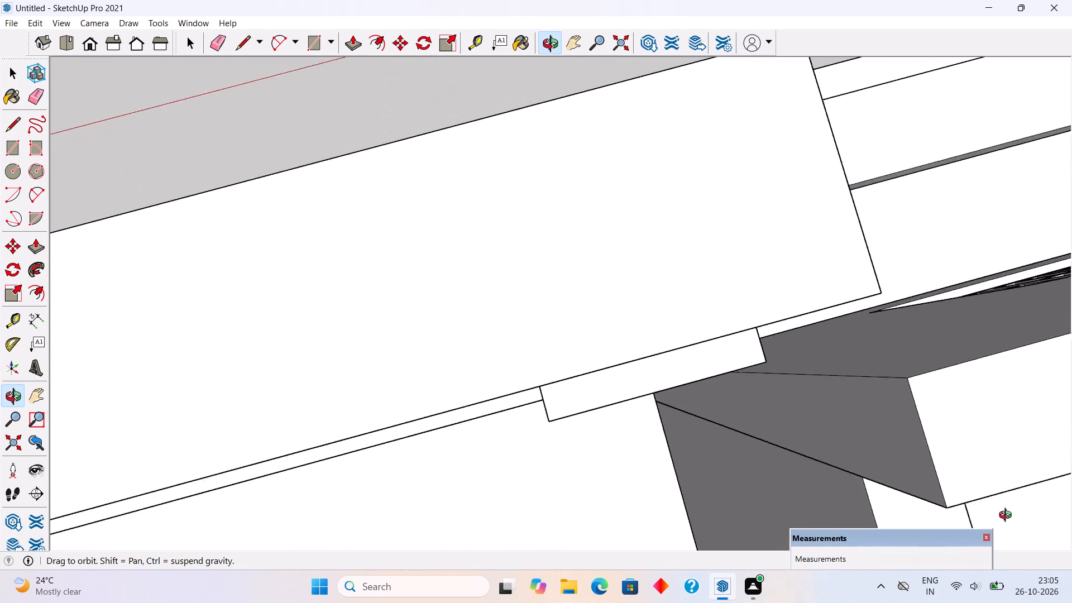
{"action": "middle_click_drag", "start_coordinate": [1008, 516], "coordinate": [864, 206]}
{"action": "scroll", "coordinate": [874, 285], "scroll_direction": "down", "scroll_amount": 4}
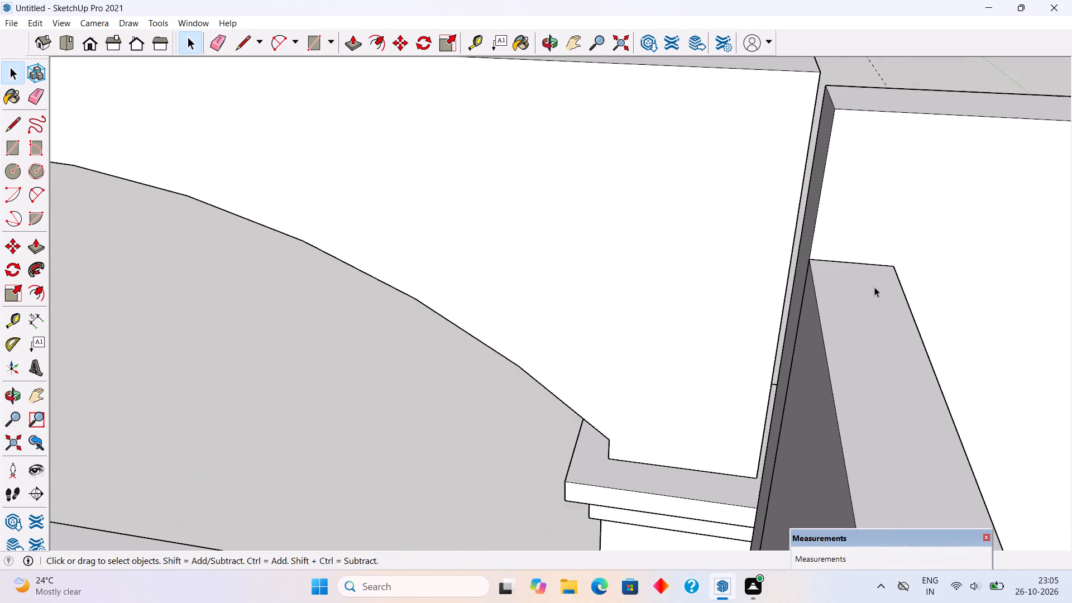
{"action": "scroll", "coordinate": [871, 288], "scroll_direction": "down", "scroll_amount": 6}
{"action": "middle_click_drag", "start_coordinate": [771, 305], "coordinate": [893, 317]}
{"action": "scroll", "coordinate": [893, 317], "scroll_direction": "down", "scroll_amount": 8}
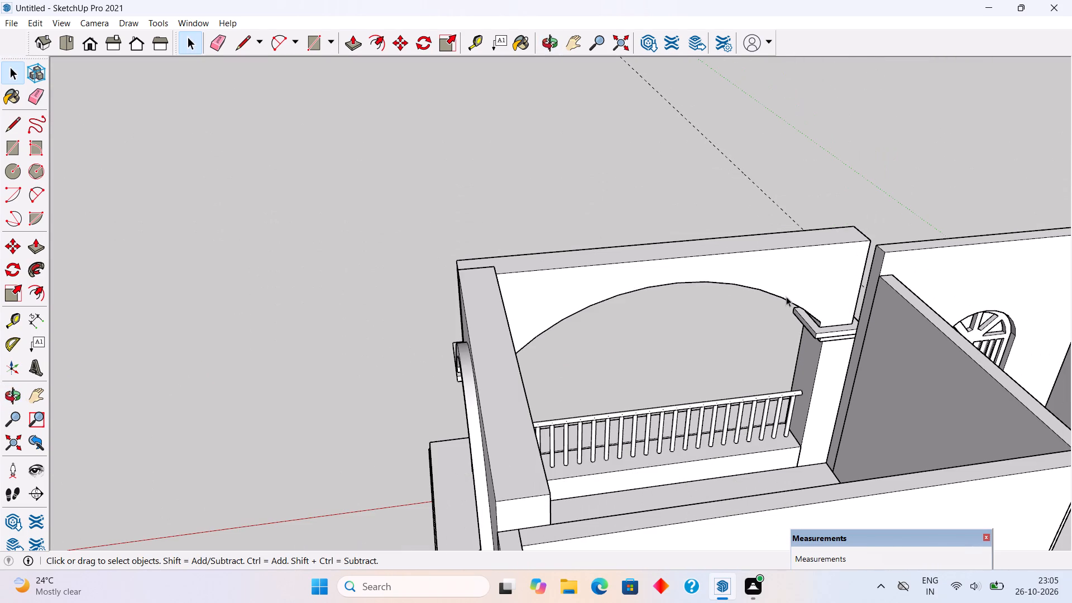
Push/Pull the inner face of the balcony's front arch wall inward, flush with the arched-window wall's inner face, and leave the group.
{"action": "scroll", "coordinate": [631, 298], "scroll_direction": "down", "scroll_amount": 1}
{"action": "middle_click_drag", "start_coordinate": [606, 298], "coordinate": [471, 319]}
{"action": "left_click", "coordinate": [549, 300]}
{"action": "scroll", "coordinate": [549, 300], "scroll_direction": "up", "scroll_amount": 5}
{"action": "triple_click", "coordinate": [549, 300]}
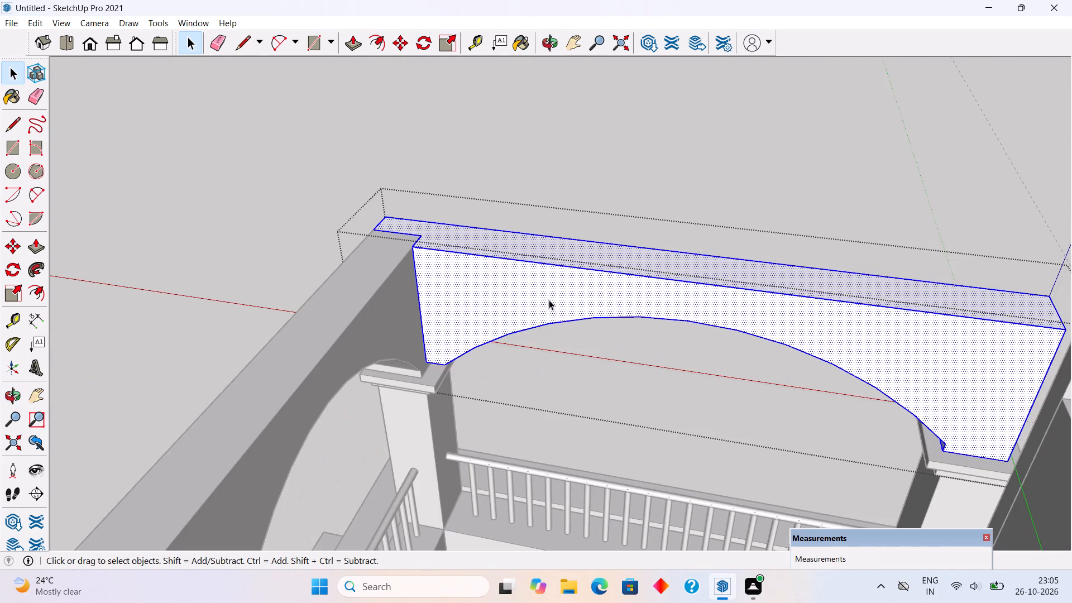
{"action": "key", "text": "p"}
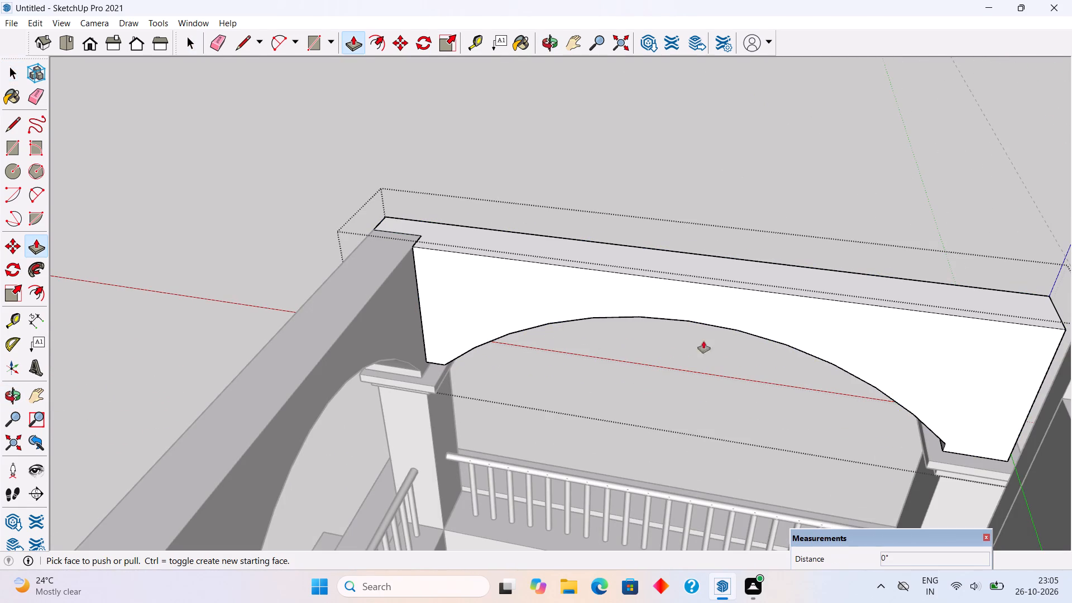
{"action": "left_click", "coordinate": [926, 351]}
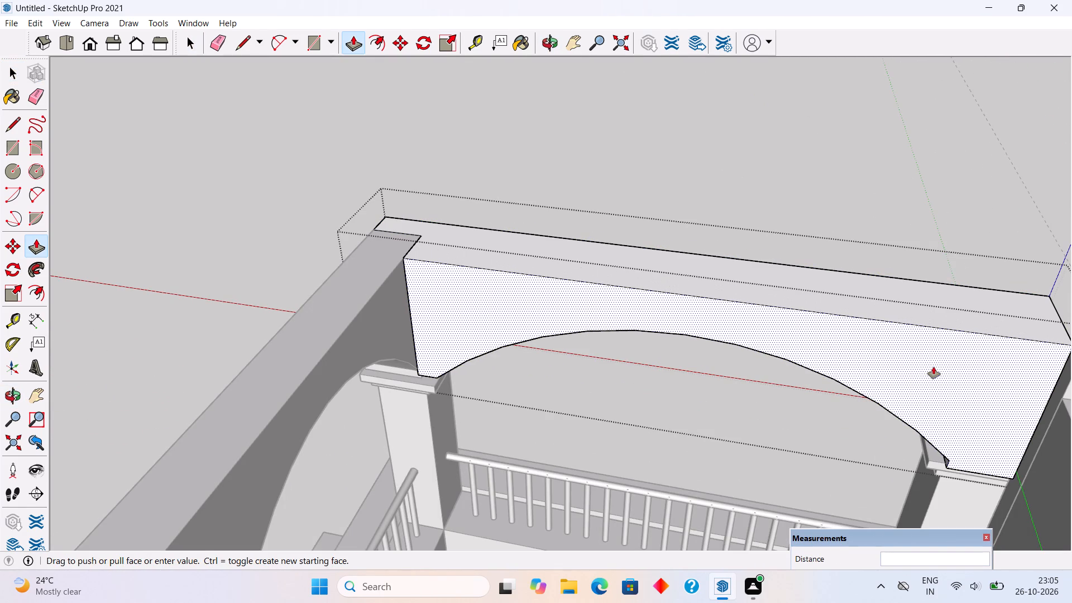
{"action": "middle_click_drag", "start_coordinate": [934, 367], "coordinate": [870, 259]}
{"action": "middle_click_drag", "start_coordinate": [1026, 266], "coordinate": [845, 262]}
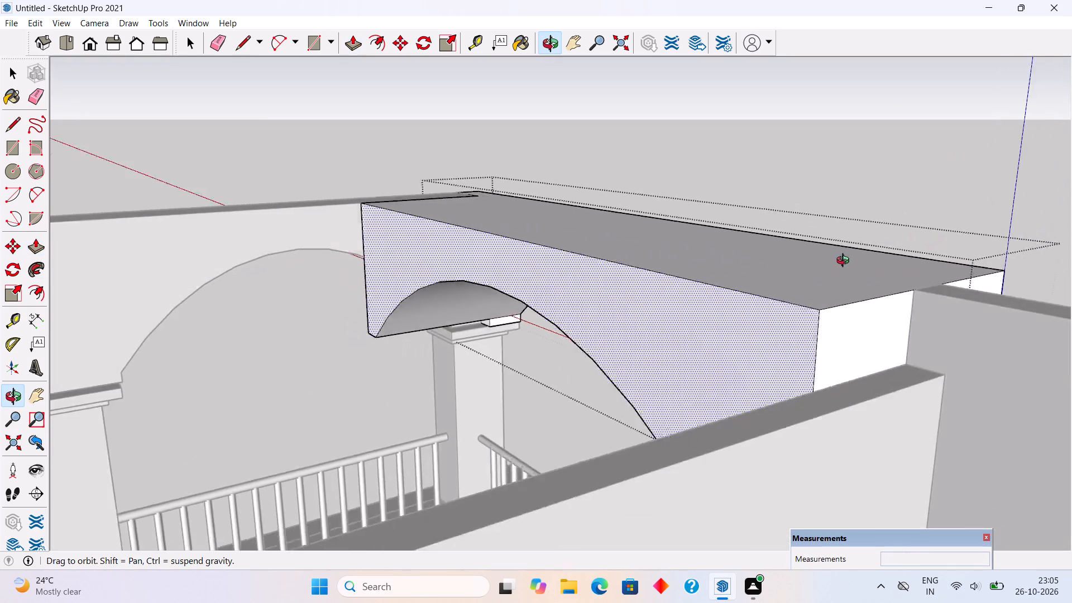
{"action": "middle_click_drag", "start_coordinate": [845, 262], "coordinate": [682, 282]}
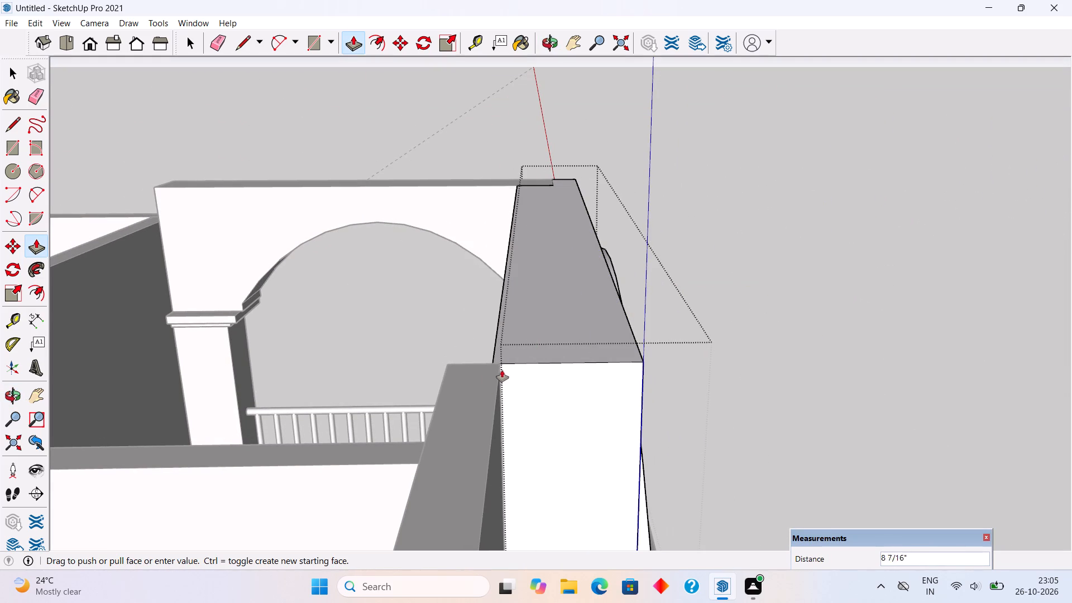
{"action": "left_click", "coordinate": [496, 380]}
{"action": "middle_click_drag", "start_coordinate": [458, 392], "coordinate": [748, 376]}
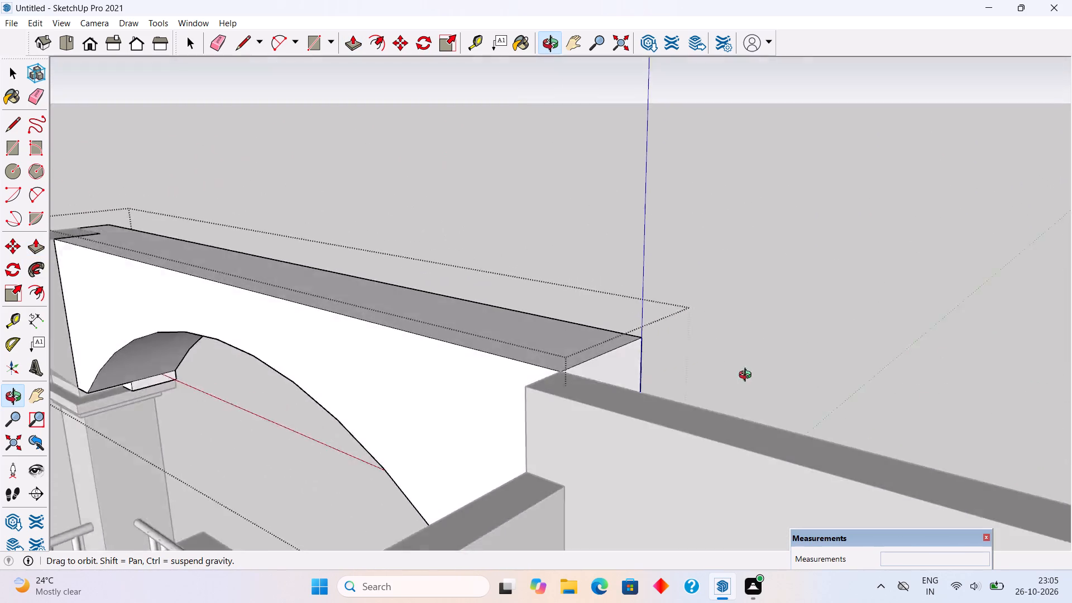
{"action": "middle_click_drag", "start_coordinate": [748, 376], "coordinate": [796, 368]}
{"action": "scroll", "coordinate": [796, 368], "scroll_direction": "down", "scroll_amount": 10}
{"action": "key", "text": "space"}
{"action": "left_click", "coordinate": [770, 253]}
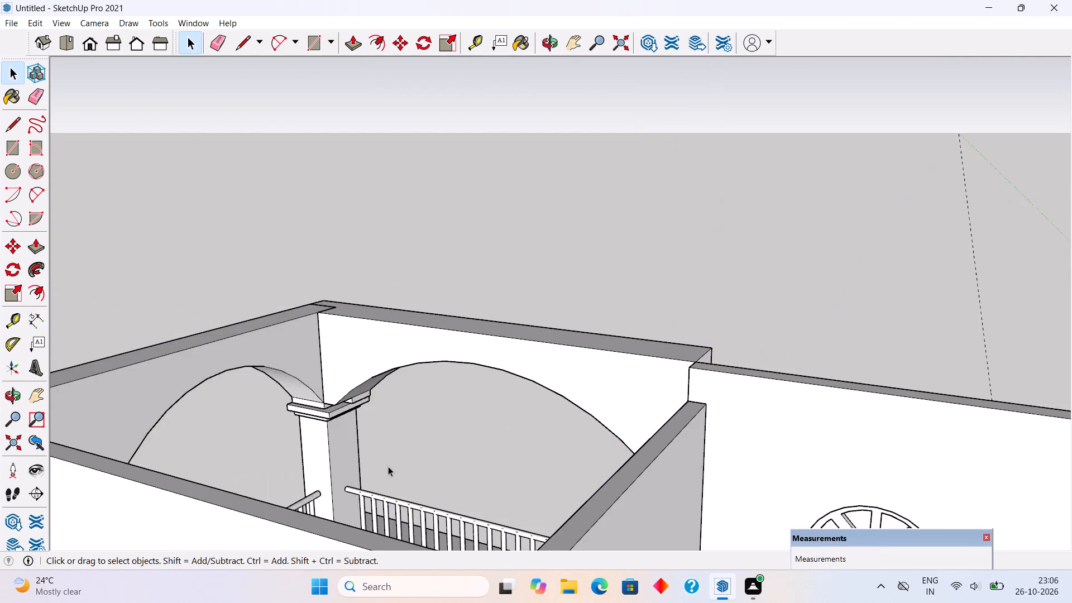
Inspect the thickened front arch wall and the upper floor from outside, above and behind.
{"action": "middle_click_drag", "start_coordinate": [389, 467], "coordinate": [856, 377]}
{"action": "middle_click_drag", "start_coordinate": [548, 401], "coordinate": [628, 409]}
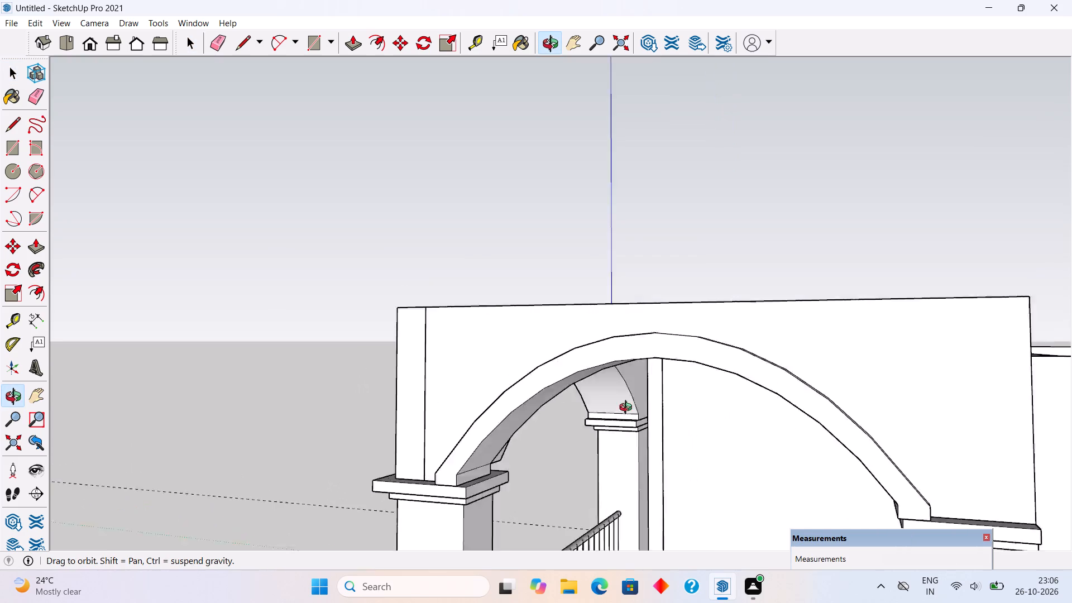
{"action": "middle_click_drag", "start_coordinate": [628, 409], "coordinate": [1051, 405]}
{"action": "middle_click_drag", "start_coordinate": [688, 444], "coordinate": [939, 428]}
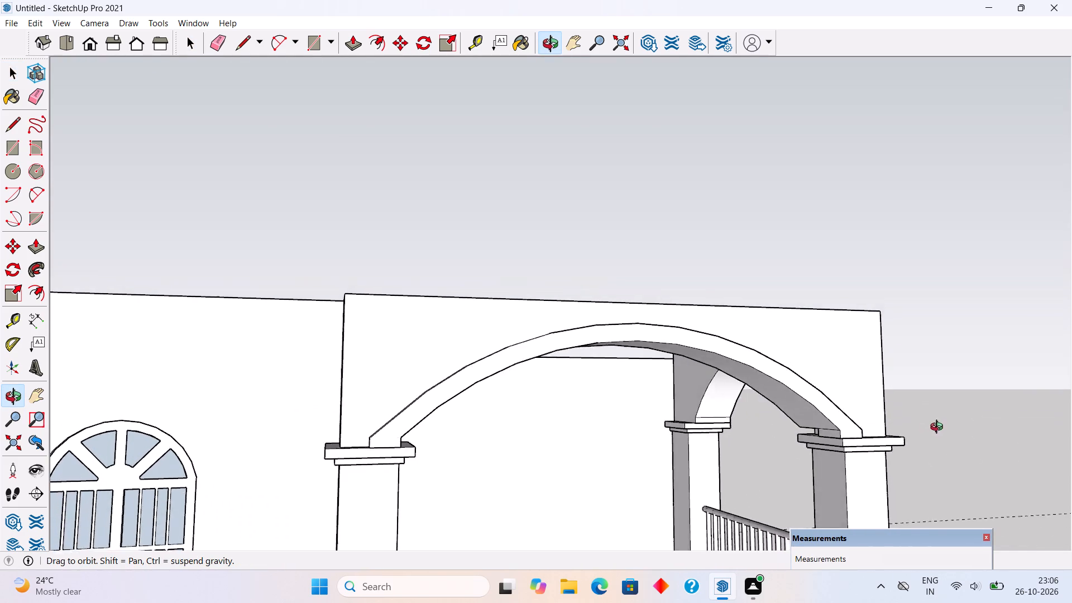
{"action": "middle_click_drag", "start_coordinate": [939, 428], "coordinate": [762, 420]}
{"action": "scroll", "coordinate": [762, 420], "scroll_direction": "down", "scroll_amount": 4}
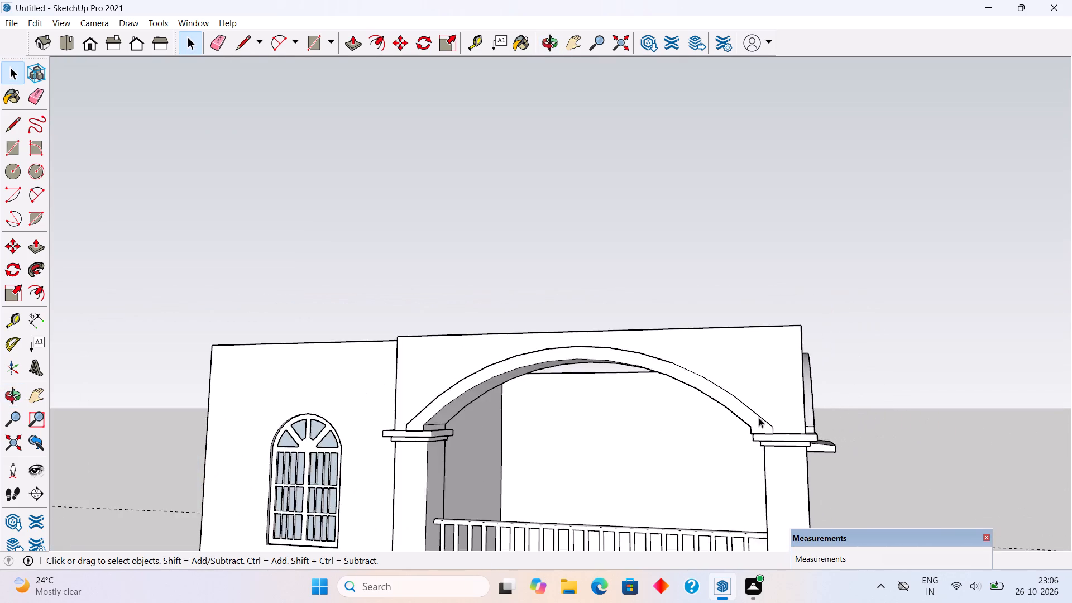
{"action": "scroll", "coordinate": [759, 418], "scroll_direction": "down", "scroll_amount": 10}
{"action": "left_click", "coordinate": [702, 318]}
{"action": "middle_click_drag", "start_coordinate": [731, 400], "coordinate": [810, 513]}
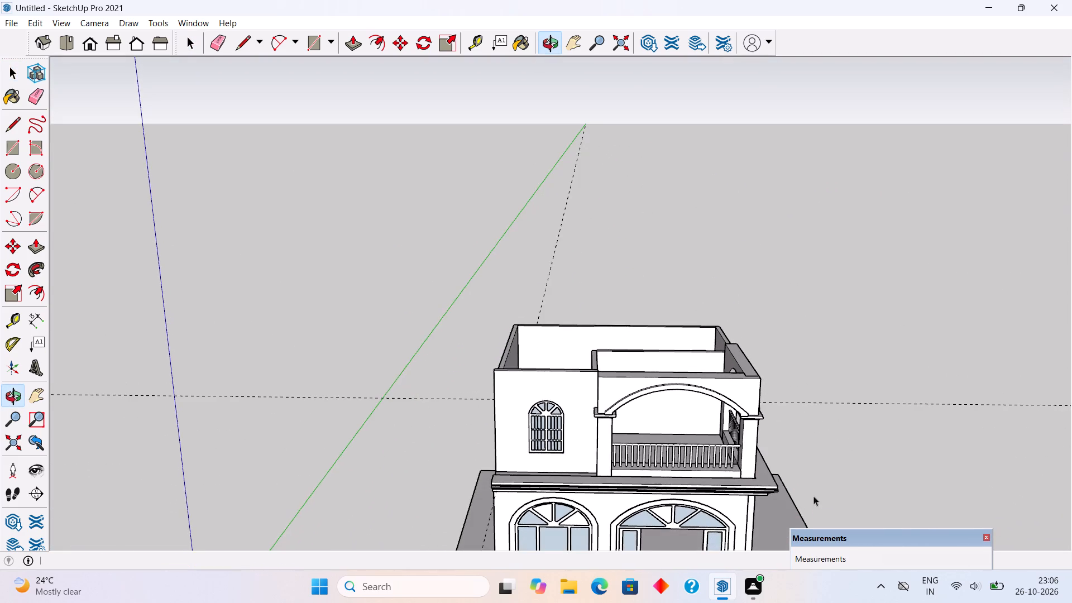
{"action": "scroll", "coordinate": [502, 401], "scroll_direction": "up", "scroll_amount": 5}
{"action": "middle_click_drag", "start_coordinate": [621, 396], "coordinate": [688, 424]}
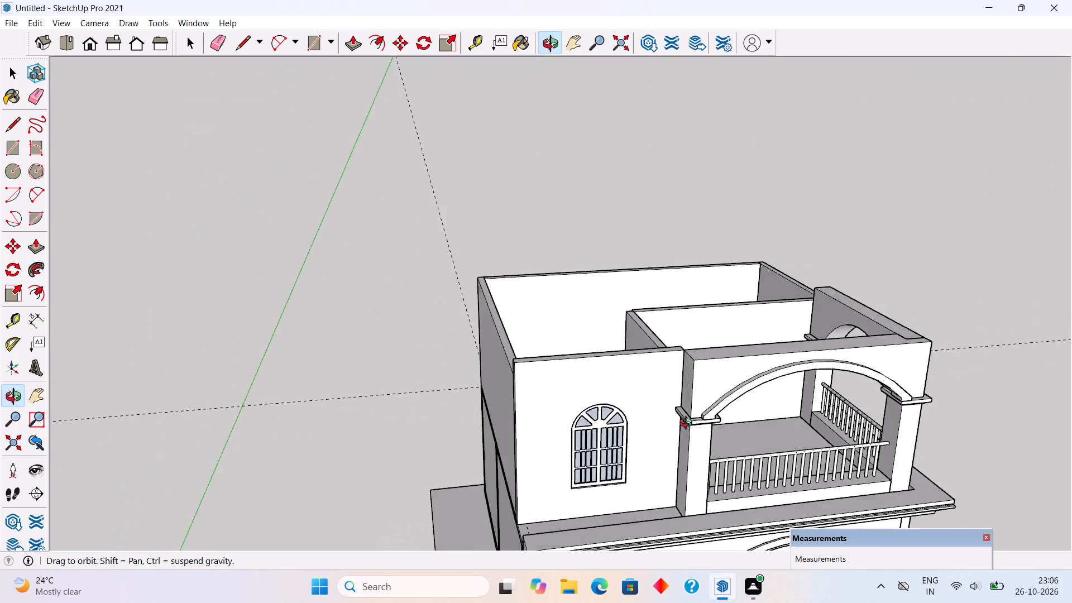
{"action": "middle_click_drag", "start_coordinate": [688, 424], "coordinate": [71, 465]}
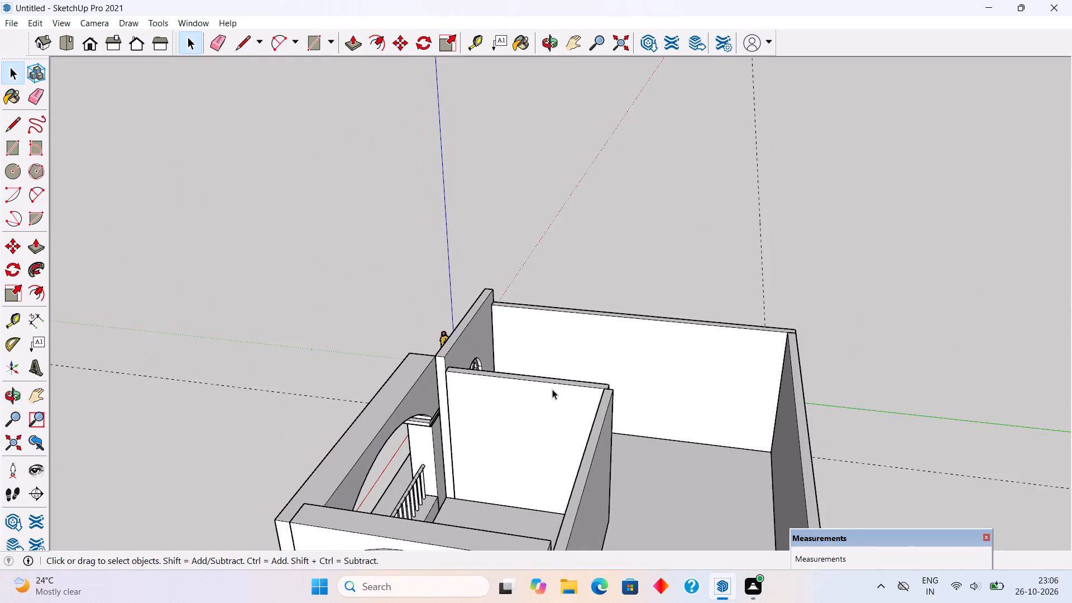
{"action": "middle_click_drag", "start_coordinate": [553, 389], "coordinate": [114, 385]}
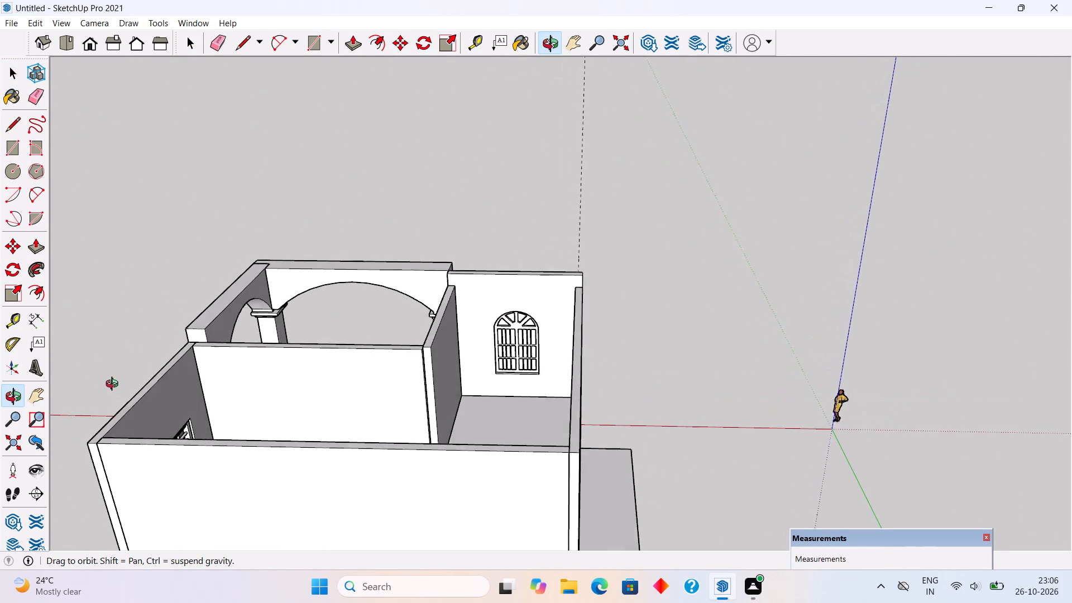
Inspect the upper floor from above and from the balcony side, checking the heights of its walls.
{"action": "middle_click_drag", "start_coordinate": [114, 385], "coordinate": [190, 405]}
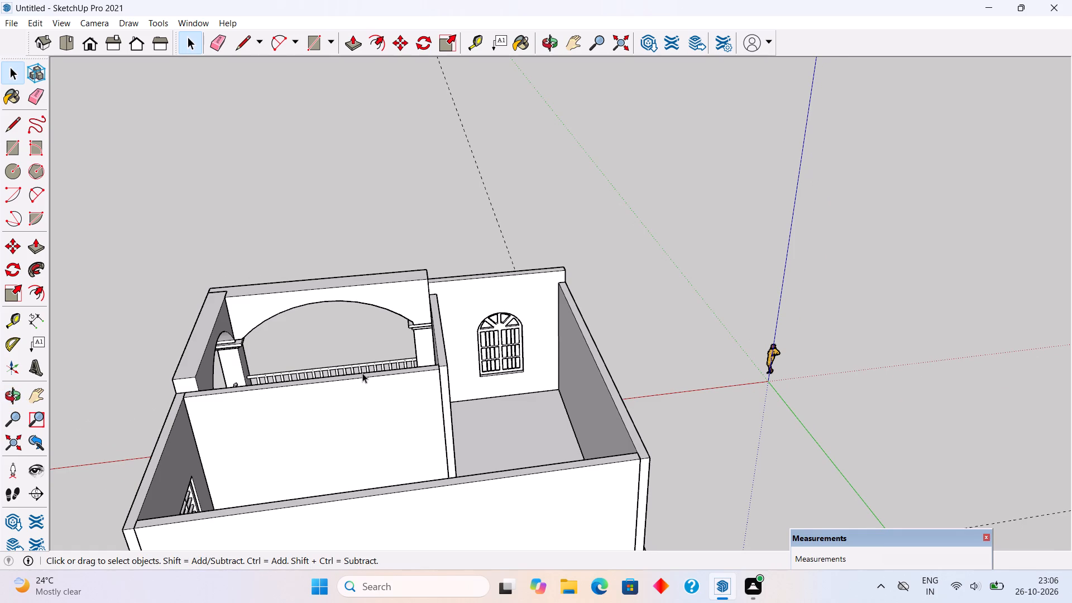
{"action": "middle_click_drag", "start_coordinate": [386, 412], "coordinate": [618, 373]}
{"action": "scroll", "coordinate": [618, 373], "scroll_direction": "down", "scroll_amount": 4}
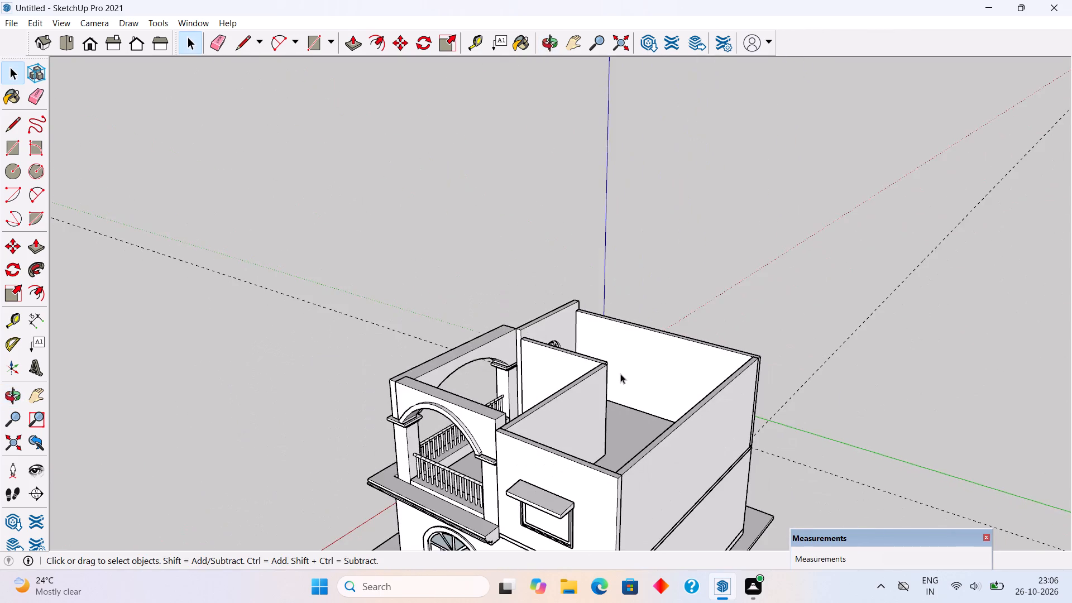
{"action": "scroll", "coordinate": [626, 418], "scroll_direction": "down", "scroll_amount": 4}
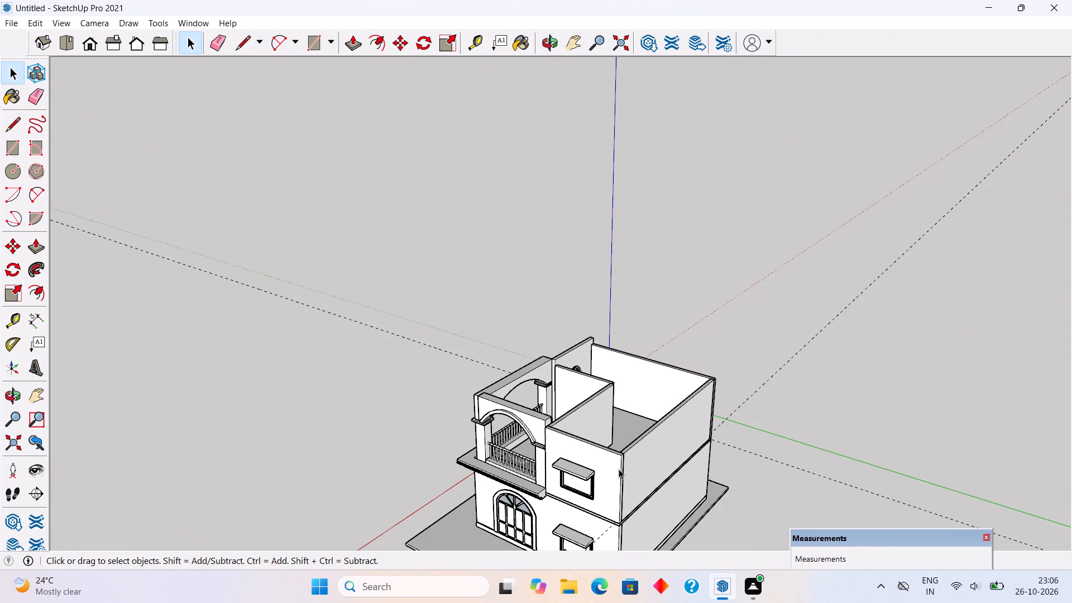
{"action": "middle_click_drag", "start_coordinate": [620, 470], "coordinate": [770, 438]}
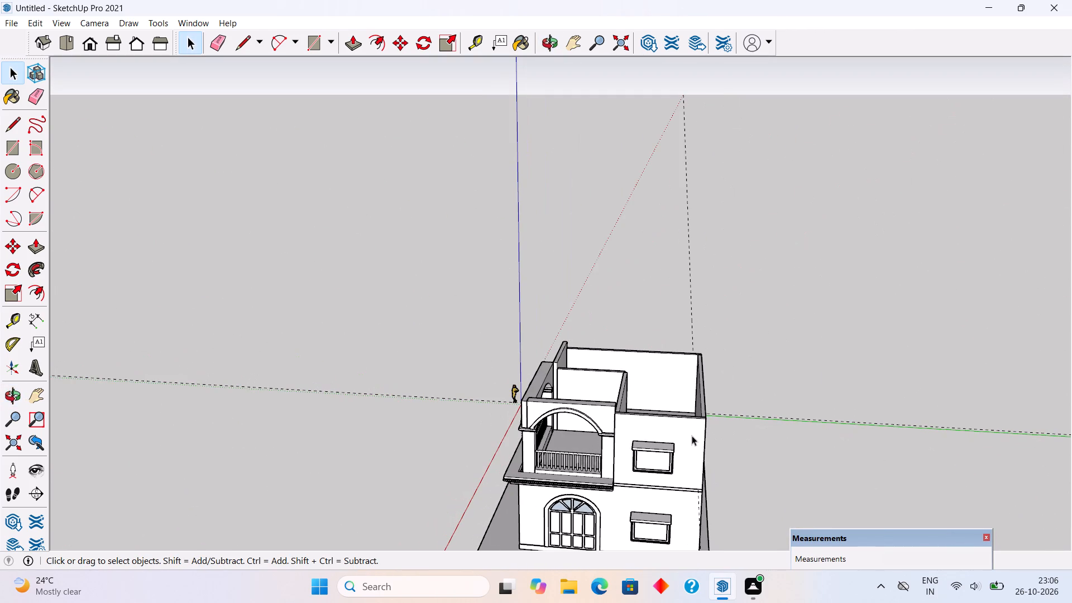
{"action": "middle_click_drag", "start_coordinate": [692, 435], "coordinate": [759, 402]}
{"action": "scroll", "coordinate": [673, 415], "scroll_direction": "up", "scroll_amount": 2}
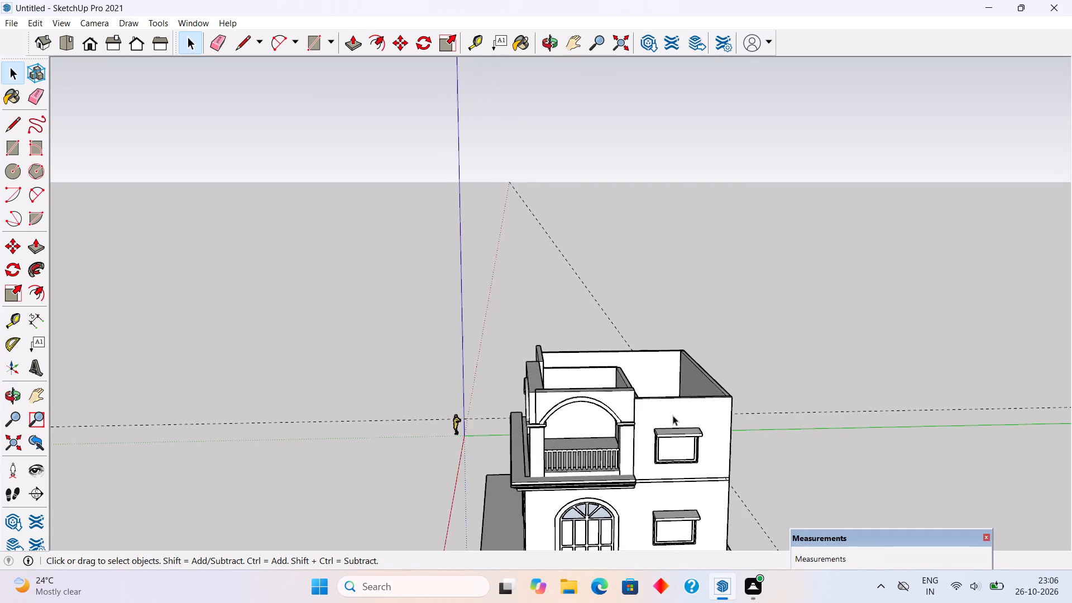
{"action": "scroll", "coordinate": [673, 415], "scroll_direction": "up", "scroll_amount": 2}
Place a guide line along the outer top edge of the upper rectangular-window wall beside the balcony.
{"action": "middle_click_drag", "start_coordinate": [672, 383], "coordinate": [667, 433]}
{"action": "scroll", "coordinate": [661, 417], "scroll_direction": "up", "scroll_amount": 4}
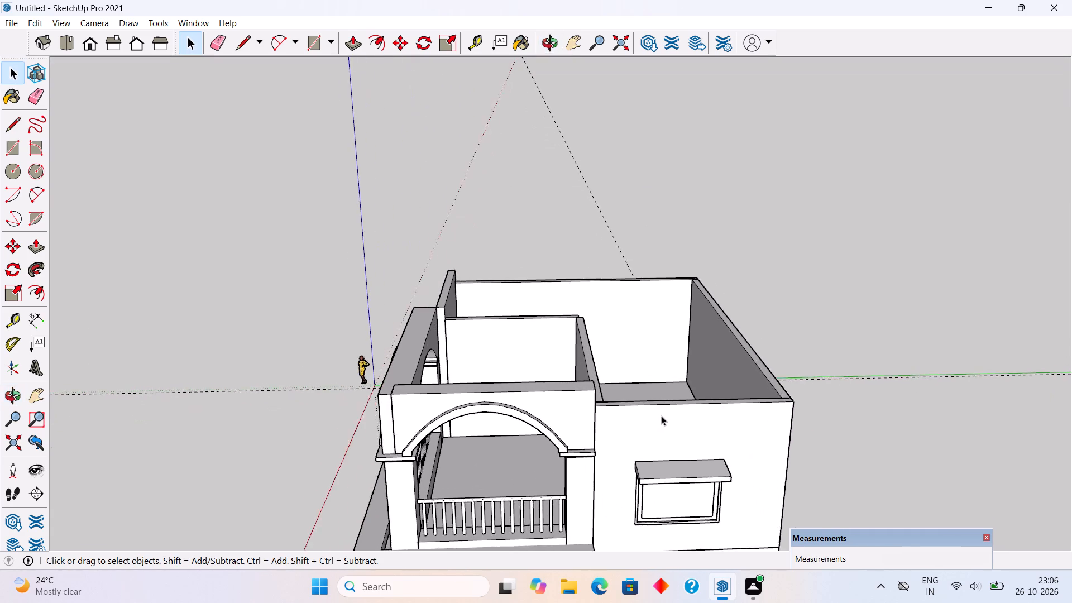
{"action": "scroll", "coordinate": [661, 415], "scroll_direction": "up", "scroll_amount": 4}
{"action": "key", "text": "t"}
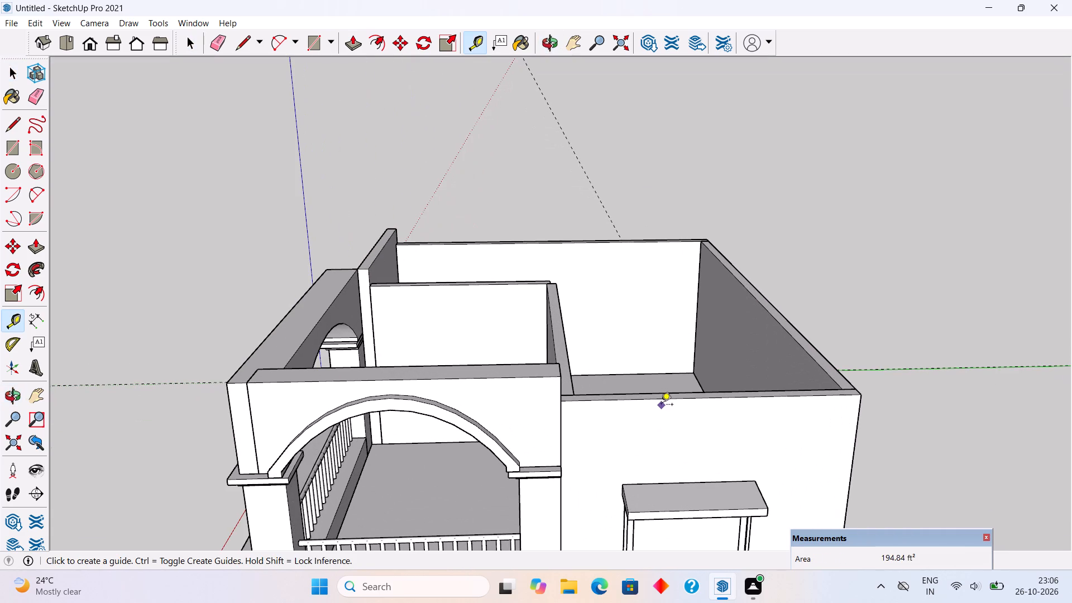
{"action": "double_click", "coordinate": [663, 403]}
{"action": "key", "text": "ctrl+z"}
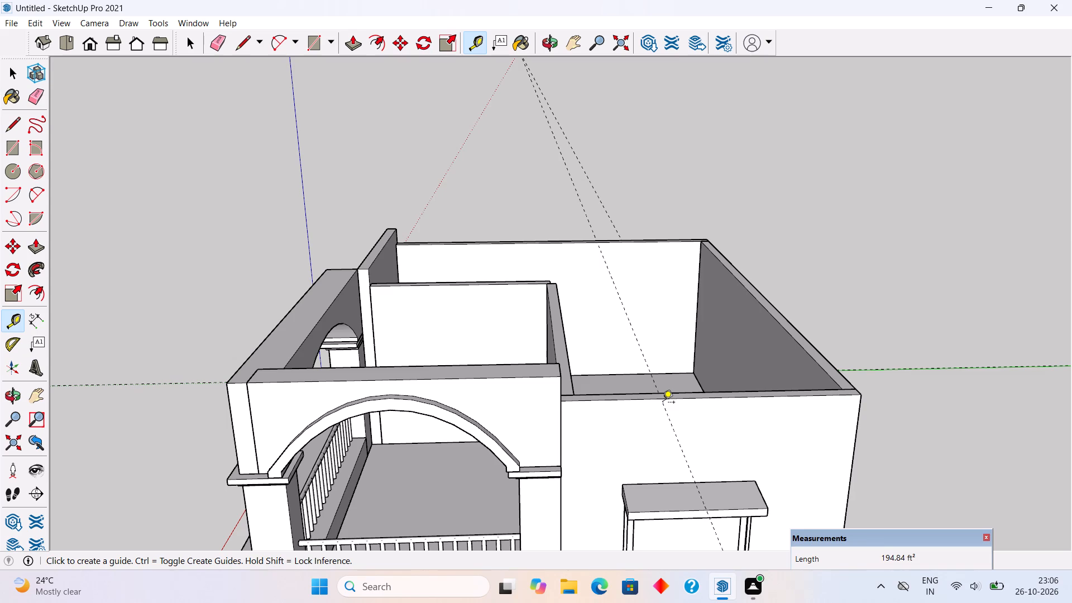
{"action": "scroll", "coordinate": [667, 404], "scroll_direction": "up", "scroll_amount": 4}
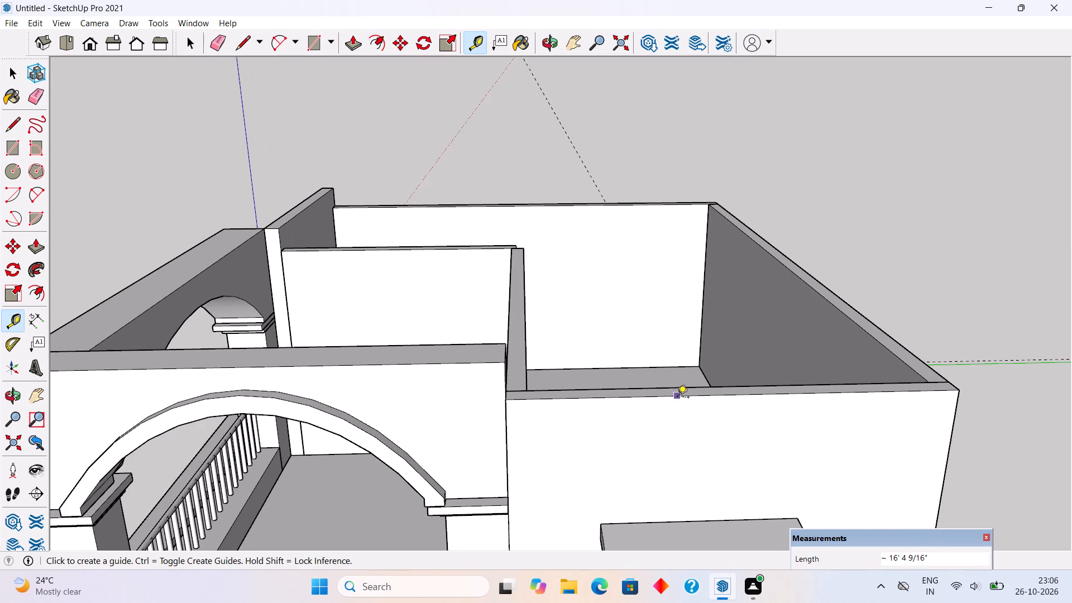
{"action": "double_click", "coordinate": [677, 398]}
{"action": "key", "text": "space"}
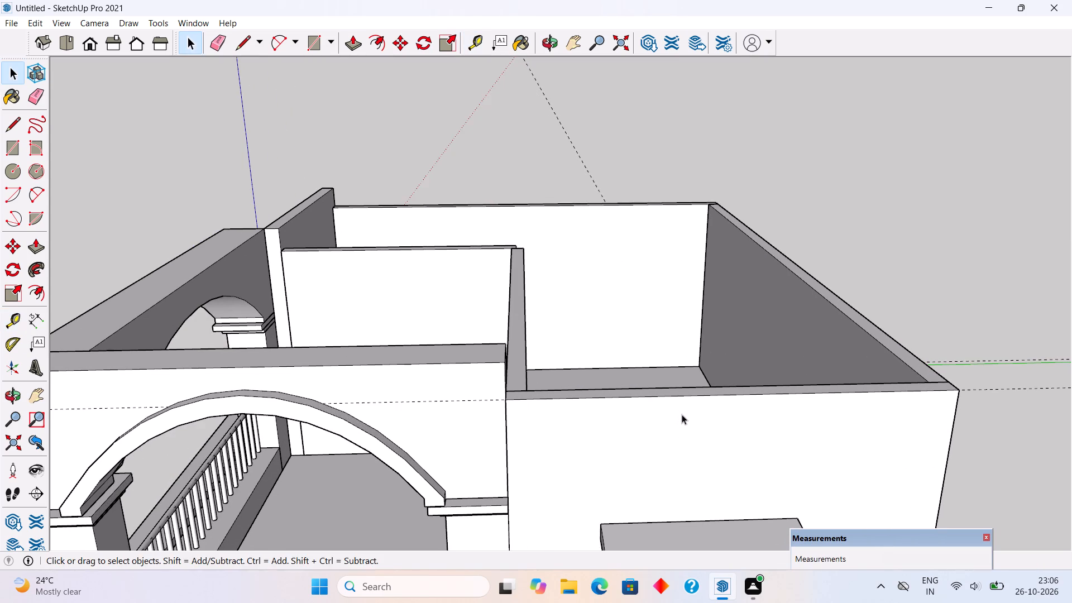
Open the group of the upper rectangular-window wall beside the balcony for editing.
{"action": "middle_click_drag", "start_coordinate": [649, 420], "coordinate": [497, 473]}
{"action": "key", "text": "p"}
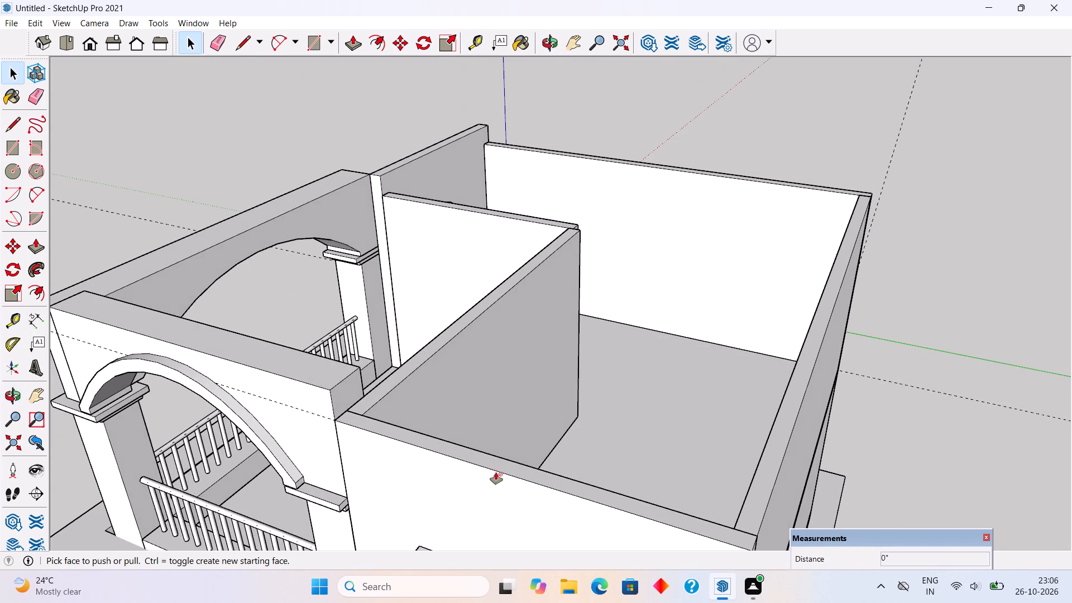
{"action": "key", "text": "space"}
{"action": "triple_click", "coordinate": [496, 474]}
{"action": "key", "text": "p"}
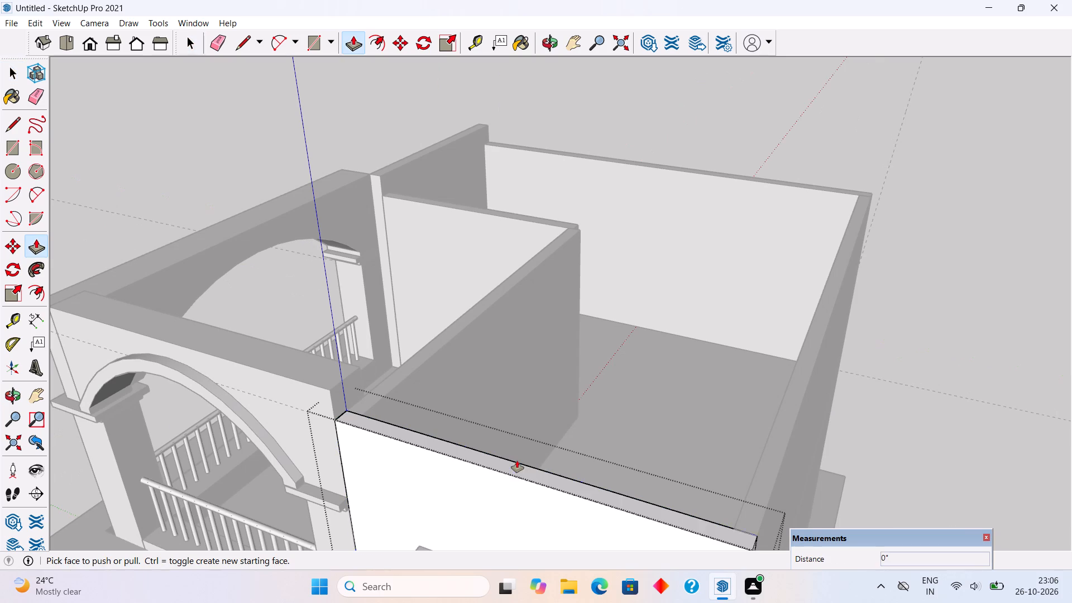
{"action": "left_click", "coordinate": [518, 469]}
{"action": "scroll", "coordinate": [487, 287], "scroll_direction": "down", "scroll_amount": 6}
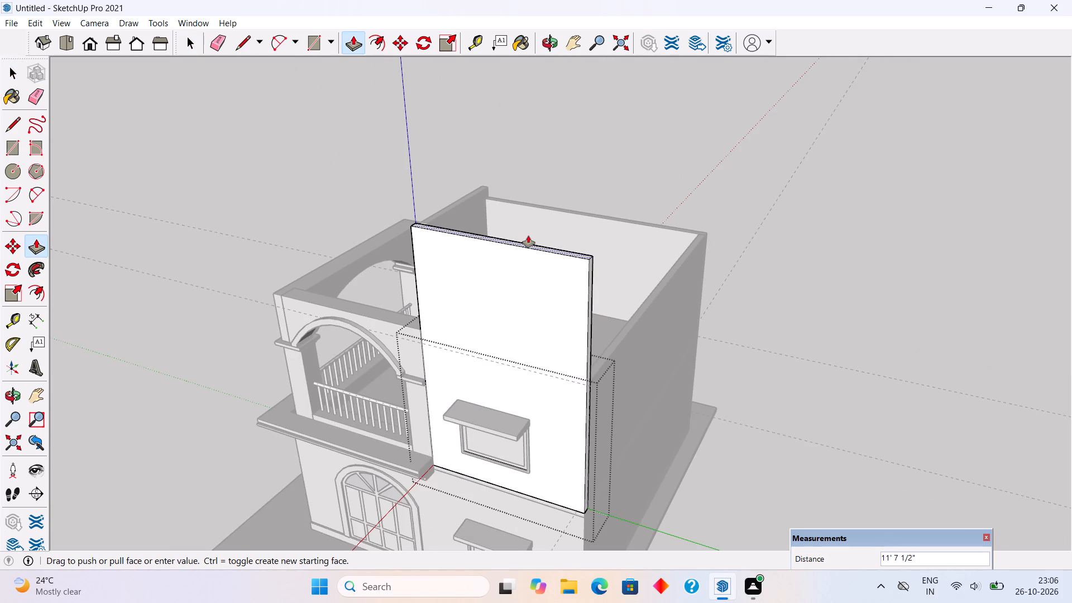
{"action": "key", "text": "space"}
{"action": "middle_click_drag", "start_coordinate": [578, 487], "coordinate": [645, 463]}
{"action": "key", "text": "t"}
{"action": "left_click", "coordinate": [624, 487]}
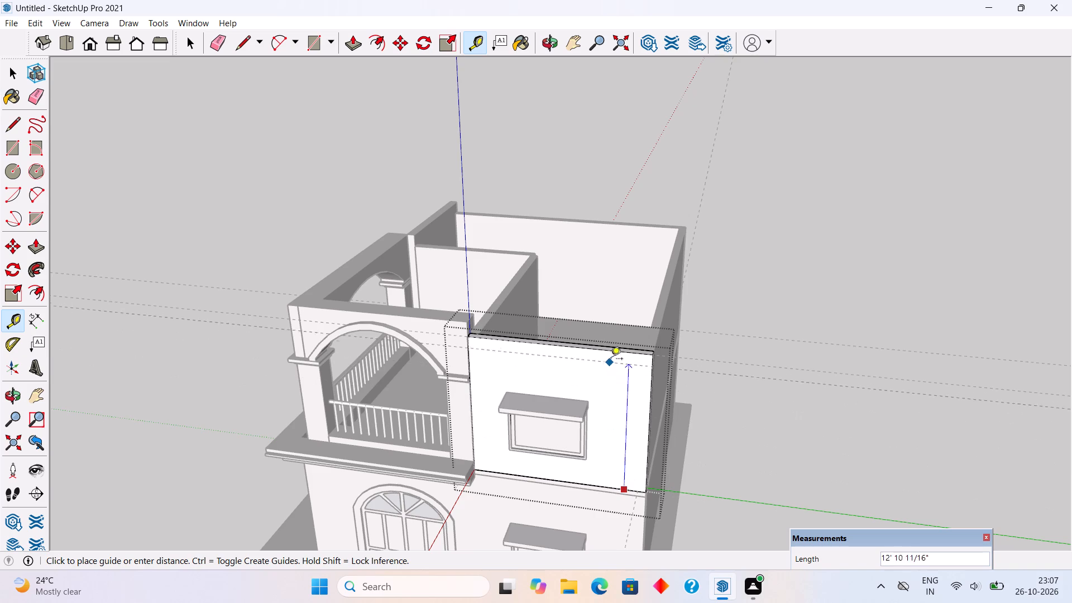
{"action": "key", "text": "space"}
Push/Pull the top face of the upper rectangular-window wall up by 10' and leave the group.
{"action": "middle_click_drag", "start_coordinate": [543, 424], "coordinate": [514, 494]}
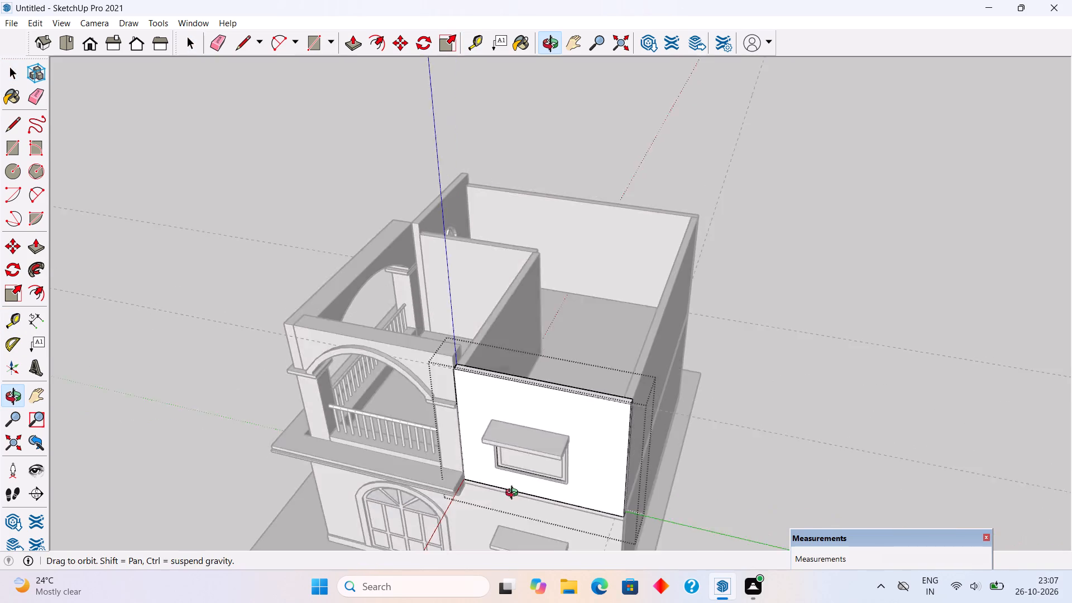
{"action": "middle_click_drag", "start_coordinate": [514, 494], "coordinate": [508, 545]}
{"action": "scroll", "coordinate": [525, 425], "scroll_direction": "up", "scroll_amount": 3}
{"action": "key", "text": "p"}
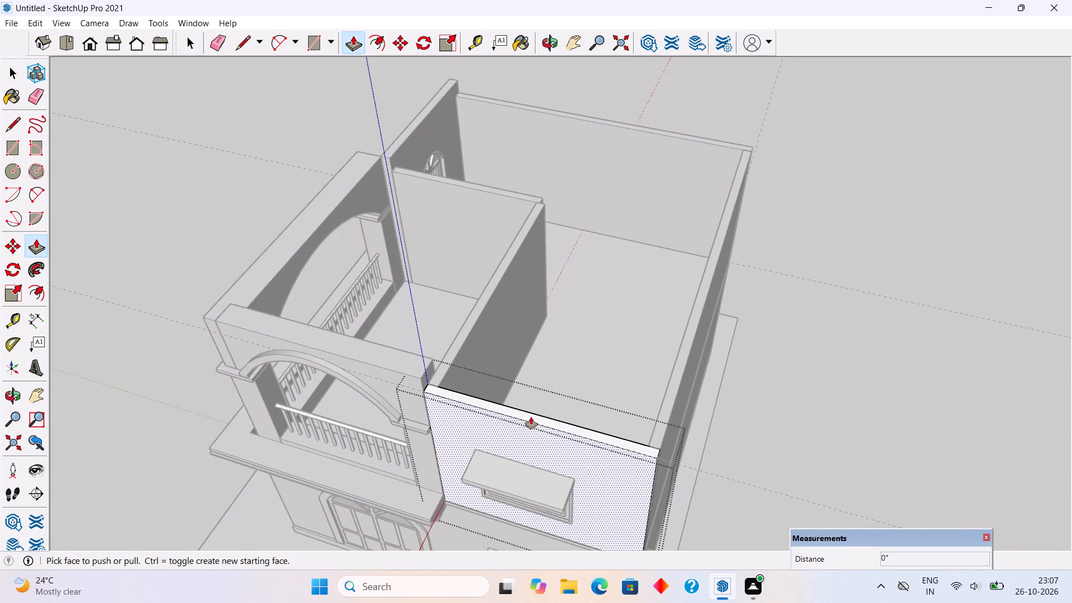
{"action": "left_click", "coordinate": [531, 417]}
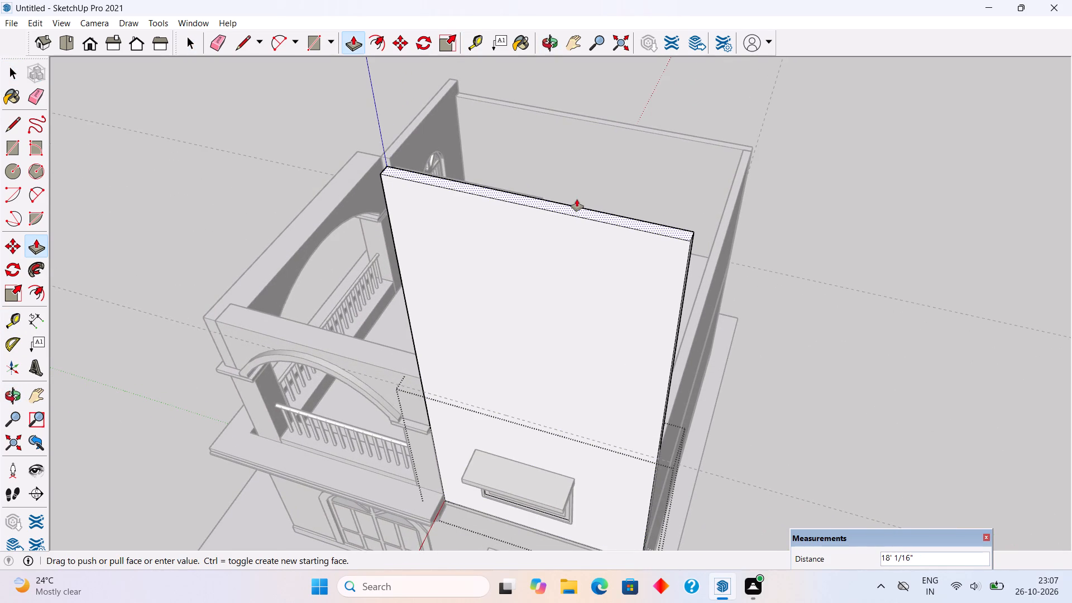
{"action": "type", "text": "10'"}
{"action": "key", "text": "Return"}
{"action": "key", "text": "space"}
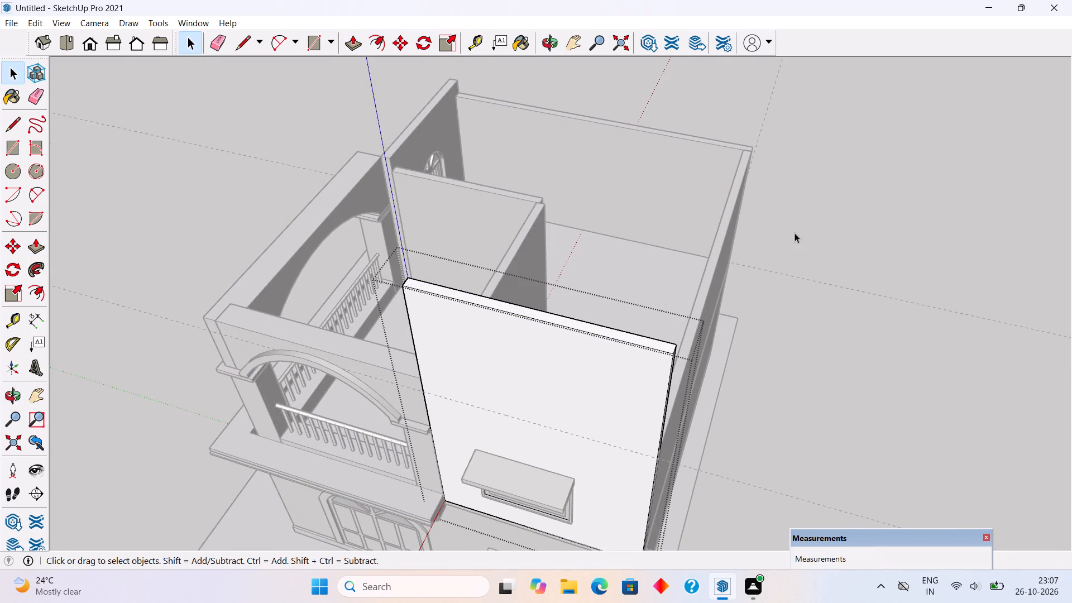
{"action": "left_click", "coordinate": [795, 233]}
Examine the raised rectangular-window wall and its proportions beside the balcony from the front.
{"action": "scroll", "coordinate": [792, 380], "scroll_direction": "down", "scroll_amount": 6}
{"action": "middle_click_drag", "start_coordinate": [599, 435], "coordinate": [721, 214]}
{"action": "scroll", "coordinate": [732, 207], "scroll_direction": "up", "scroll_amount": 2}
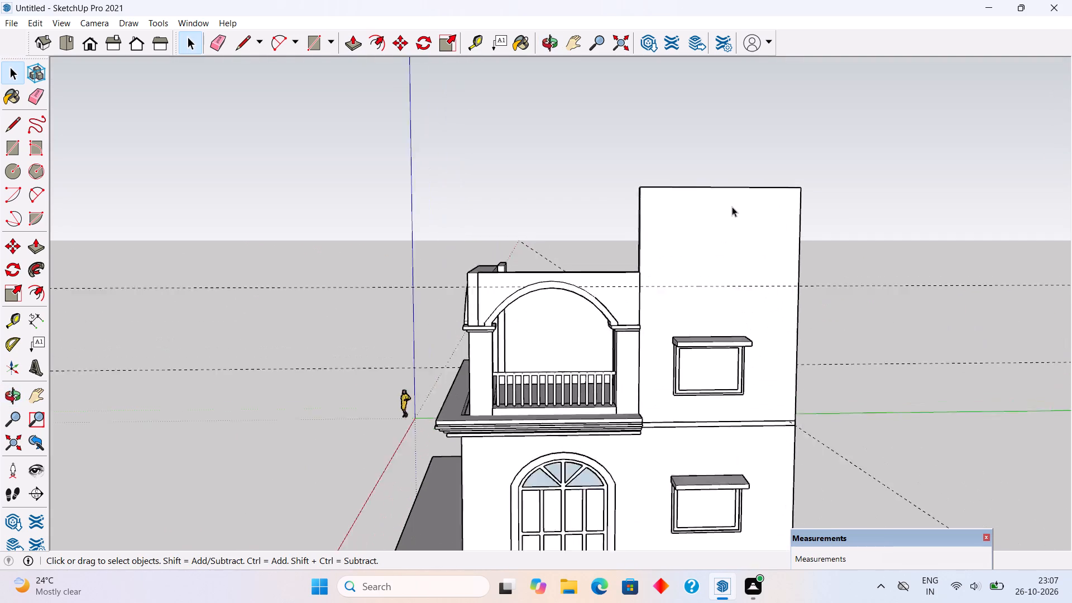
{"action": "scroll", "coordinate": [732, 207], "scroll_direction": "up", "scroll_amount": 2}
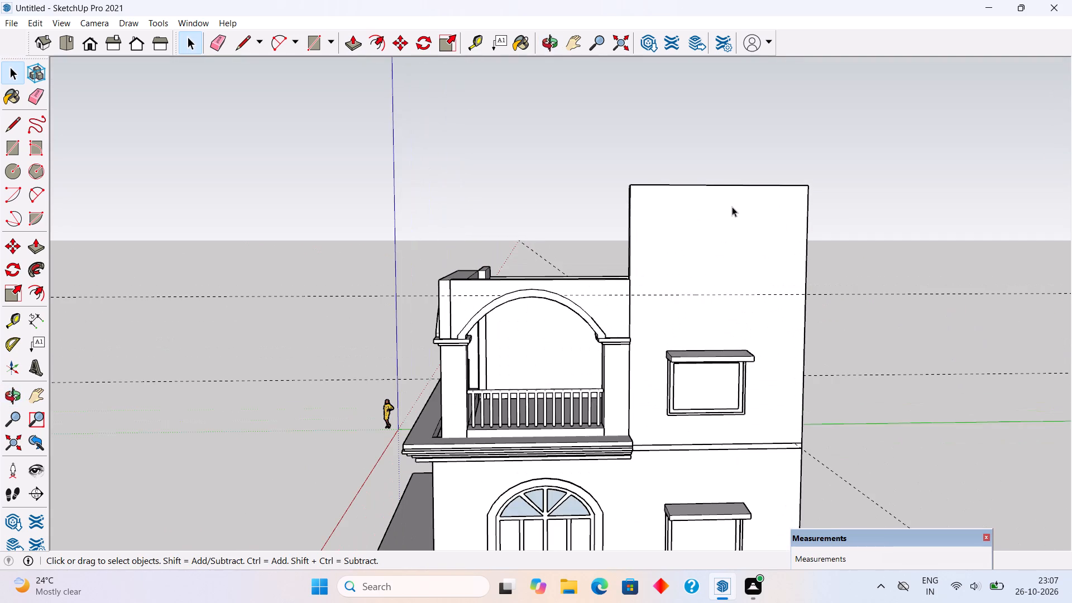
{"action": "middle_click_drag", "start_coordinate": [732, 207], "coordinate": [706, 202]}
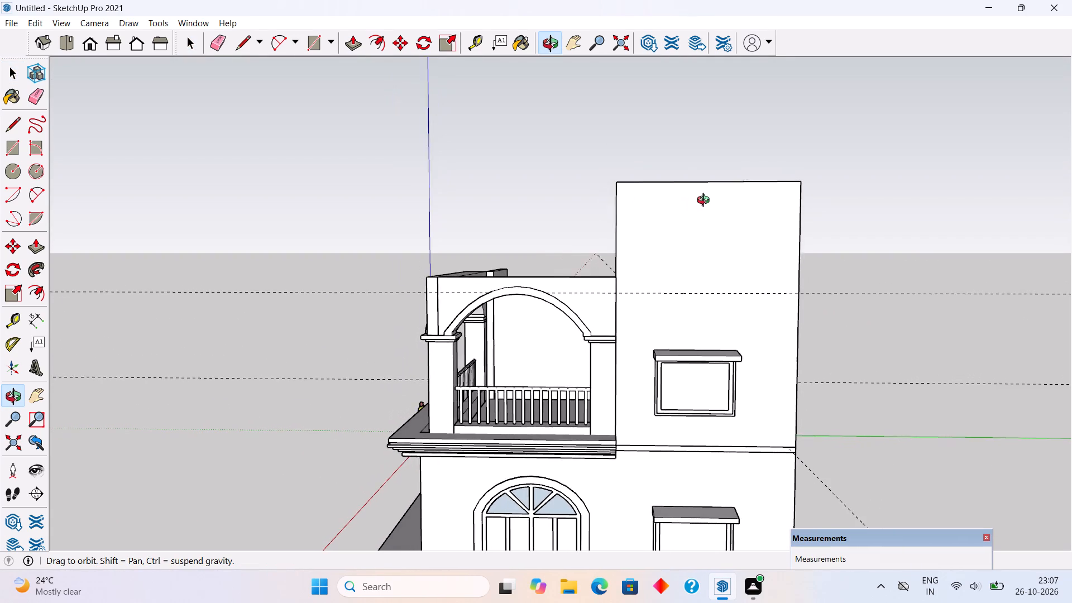
{"action": "middle_click_drag", "start_coordinate": [706, 202], "coordinate": [723, 204]}
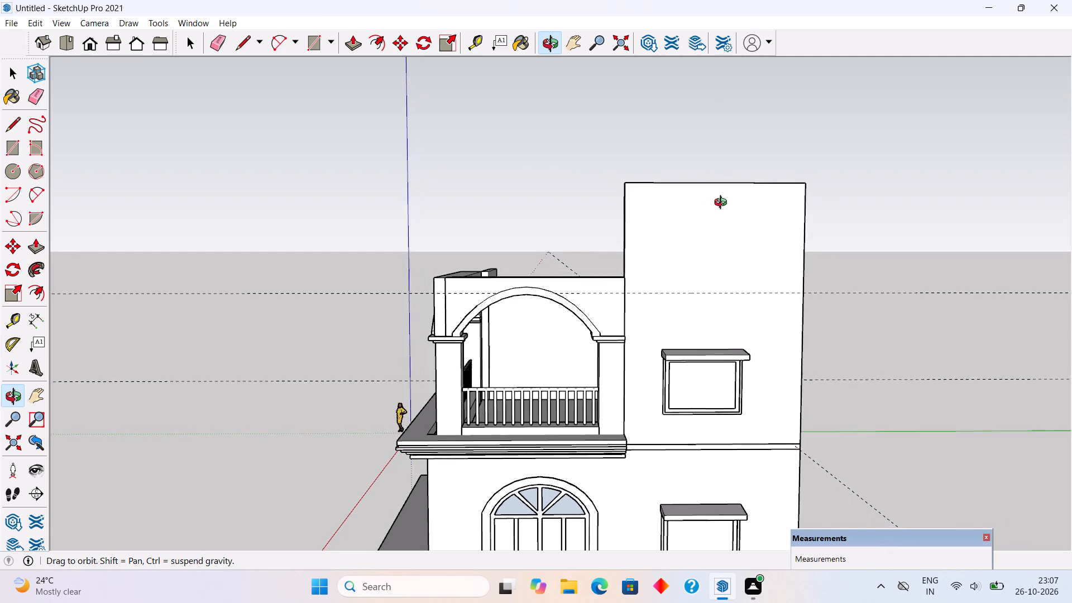
{"action": "middle_click_drag", "start_coordinate": [723, 204], "coordinate": [731, 208]}
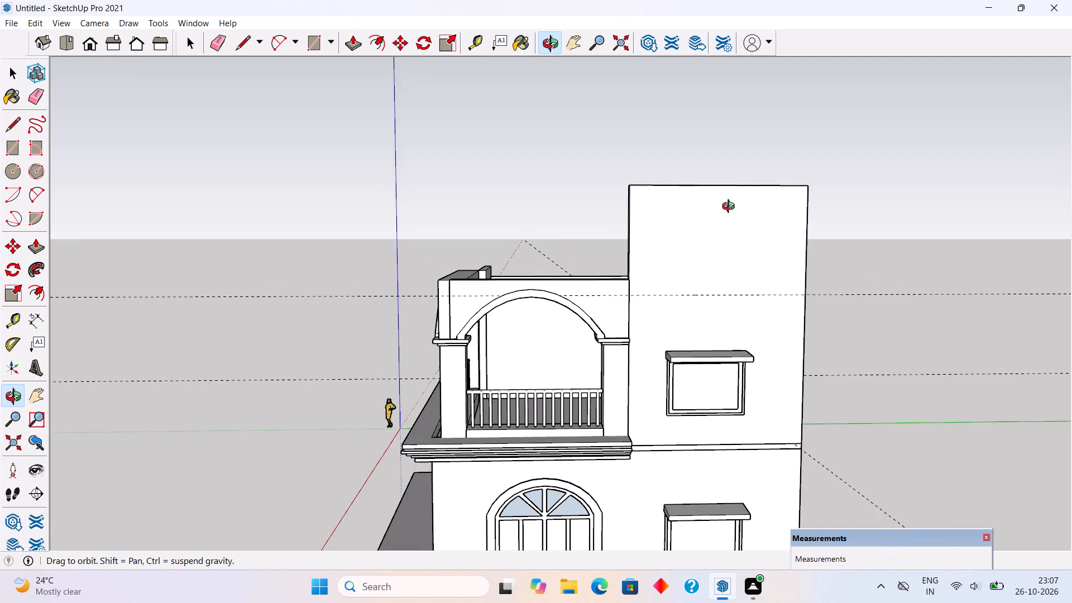
{"action": "middle_click_drag", "start_coordinate": [731, 208], "coordinate": [735, 211]}
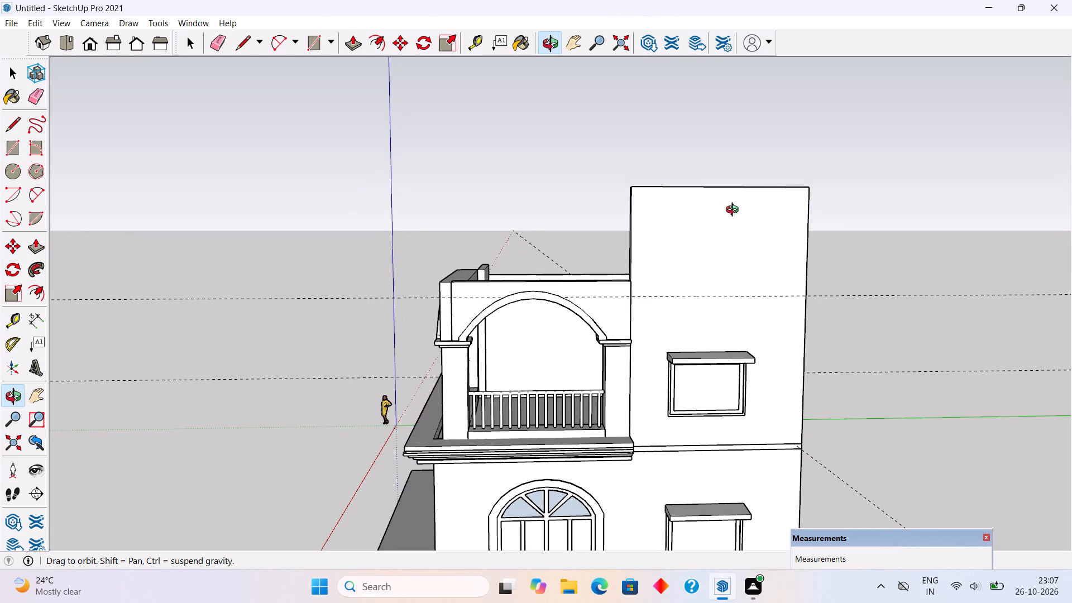
{"action": "middle_click_drag", "start_coordinate": [735, 211], "coordinate": [737, 197]}
{"action": "scroll", "coordinate": [737, 197], "scroll_direction": "up", "scroll_amount": 1}
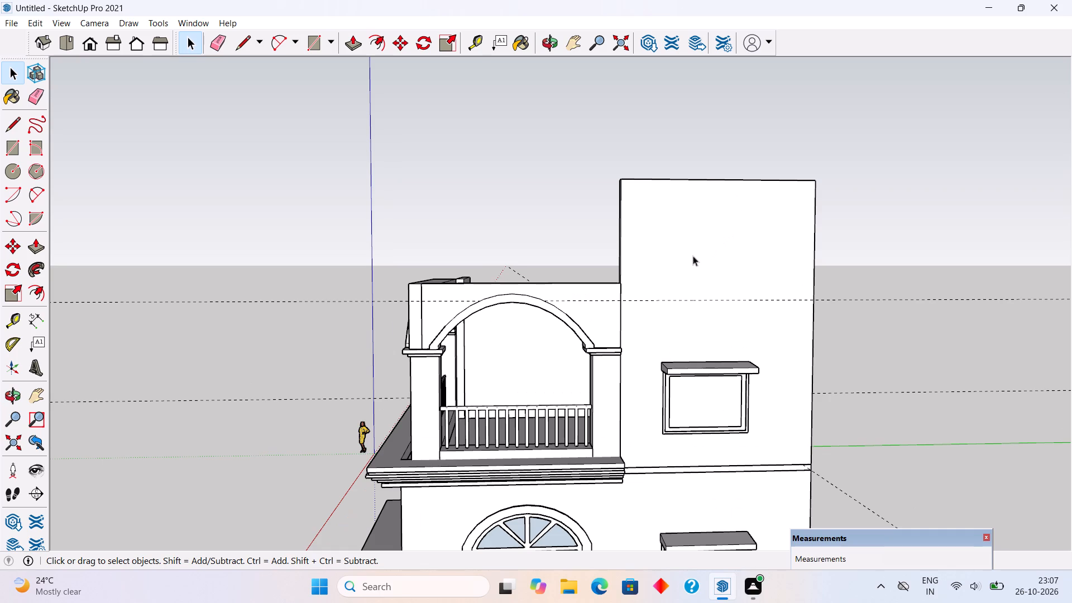
Place horizontal guides along the balcony arch wall's top edge, 2' above that edge, and 5' above the second guide.
{"action": "key", "text": "t"}
{"action": "double_click", "coordinate": [603, 285]}
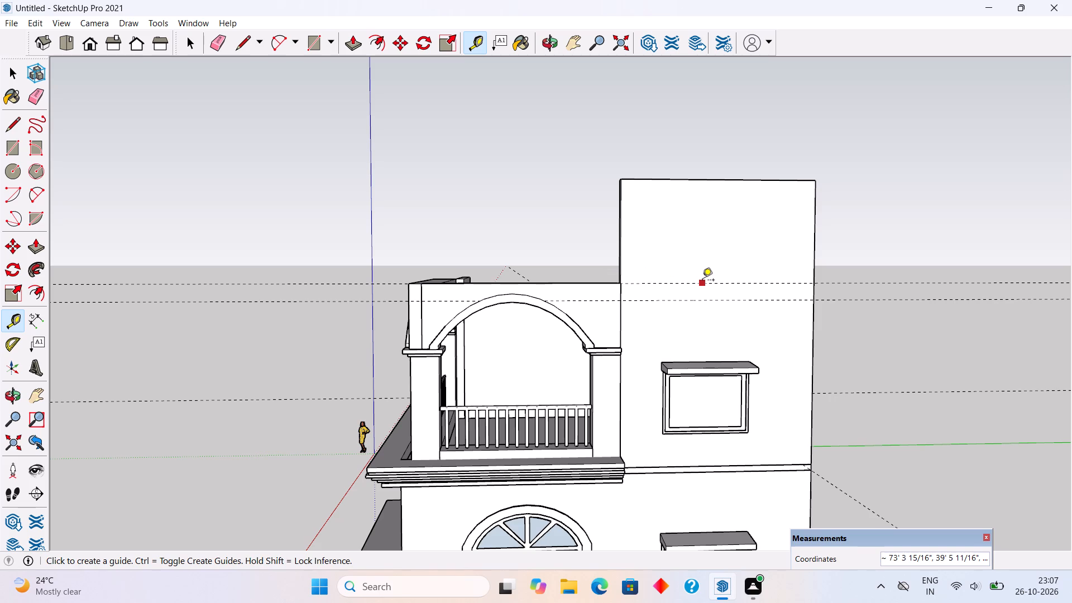
{"action": "left_click", "coordinate": [702, 281]}
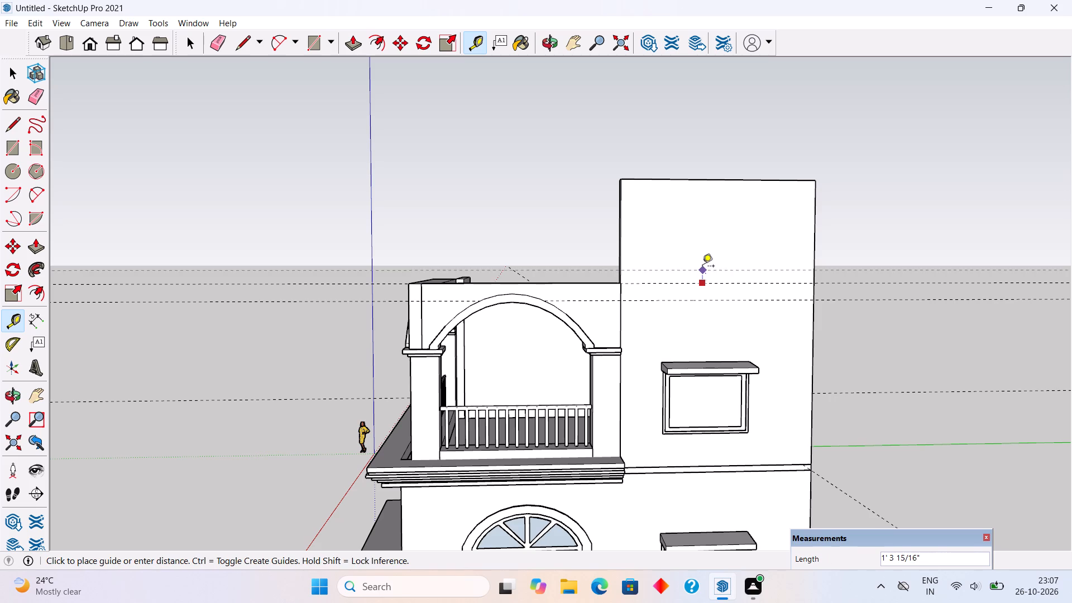
{"action": "type", "text": "2'"}
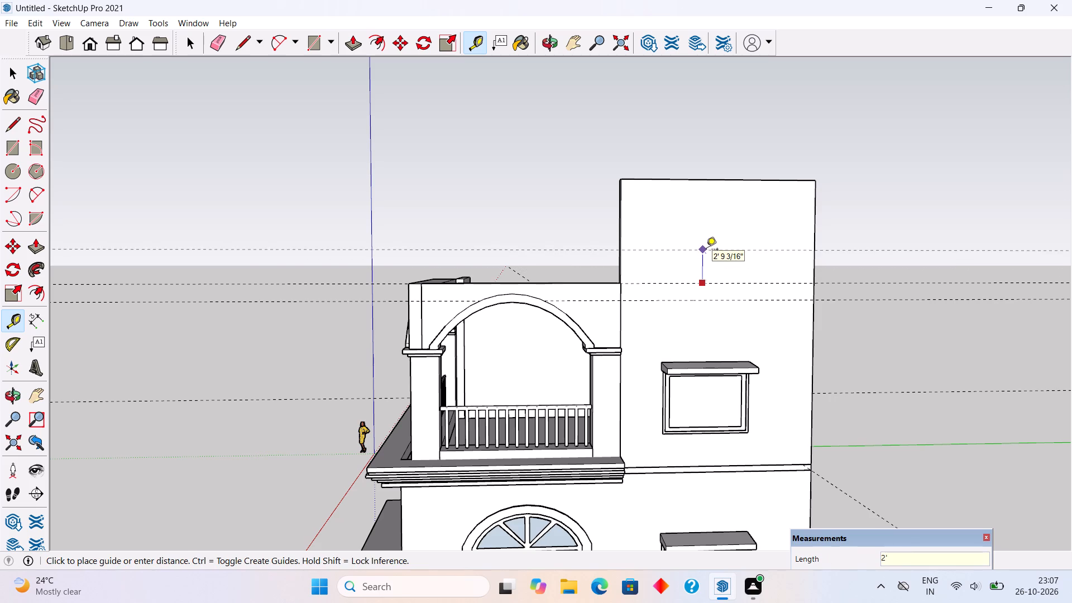
{"action": "key", "text": "Return"}
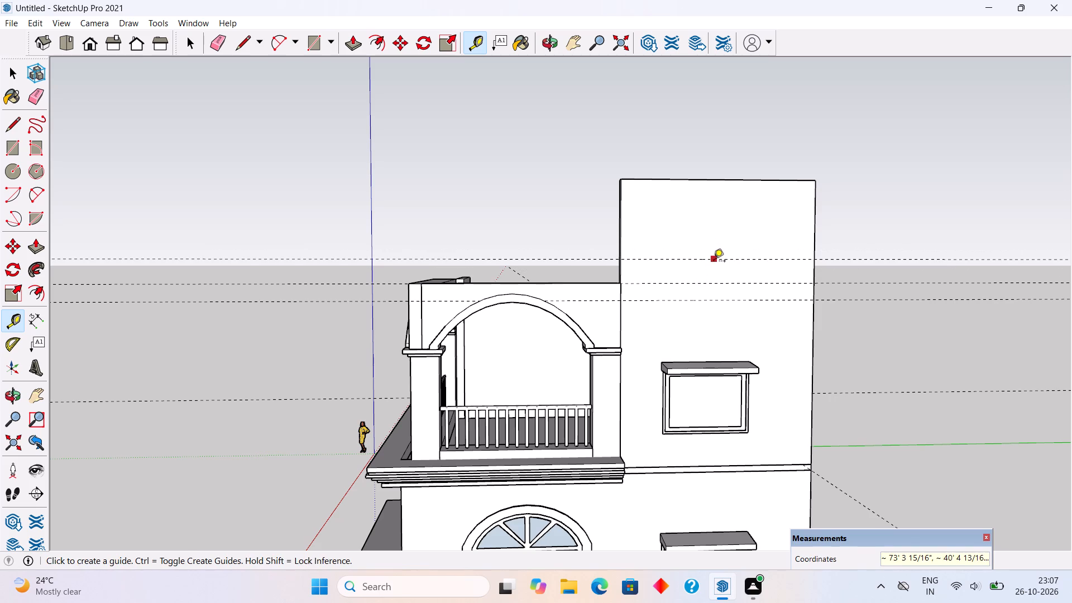
{"action": "left_click", "coordinate": [714, 262]}
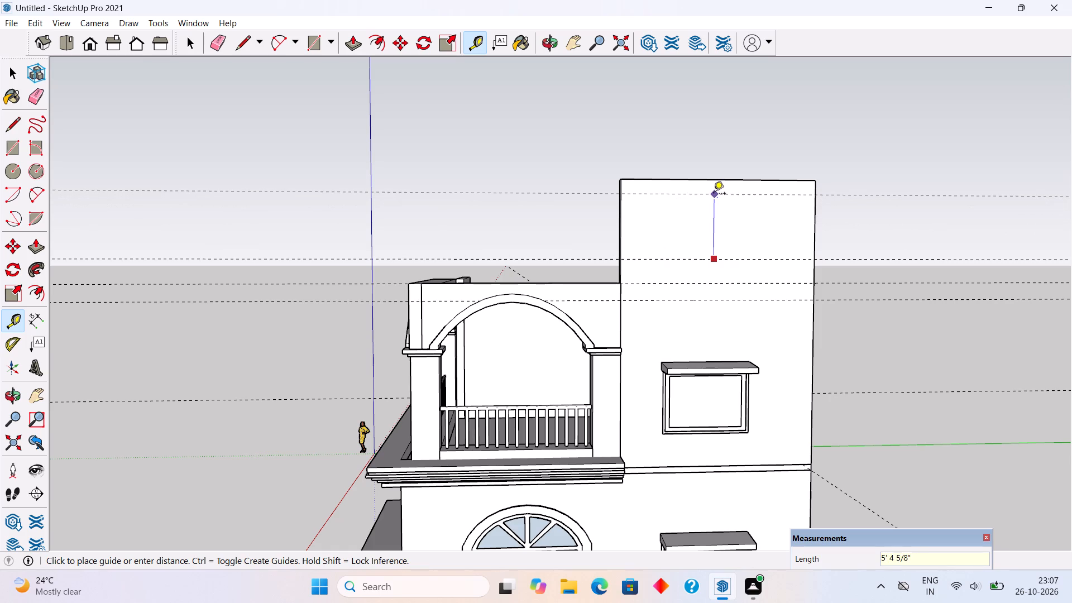
{"action": "type", "text": "5'"}
{"action": "key", "text": "Return"}
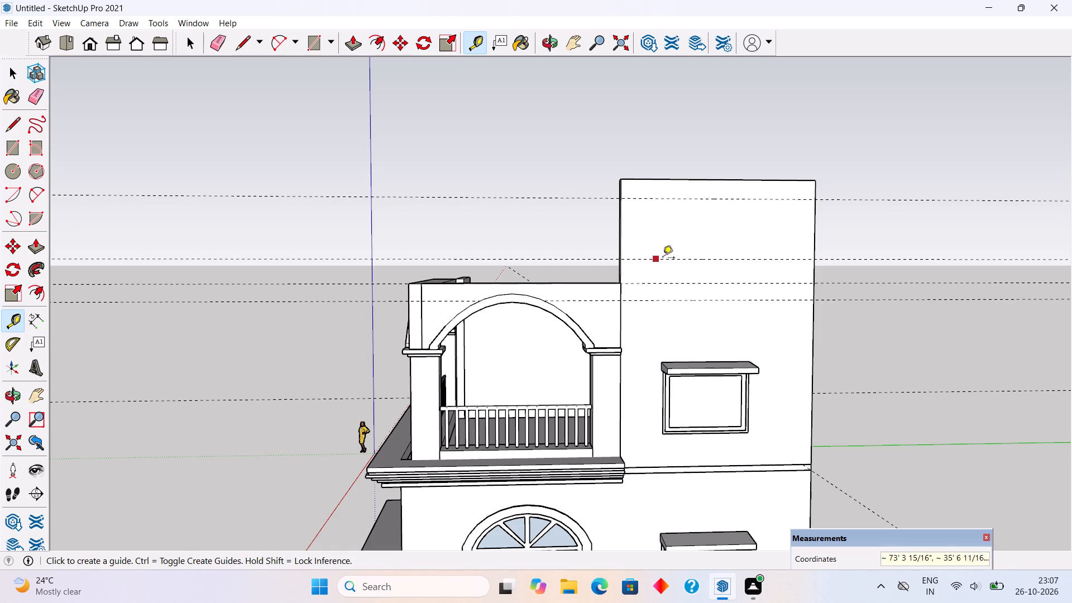
Place a vertical guide along the inner frame edge of the upper rectangular window, on the side away from the balcony.
{"action": "scroll", "coordinate": [743, 421], "scroll_direction": "up", "scroll_amount": 17}
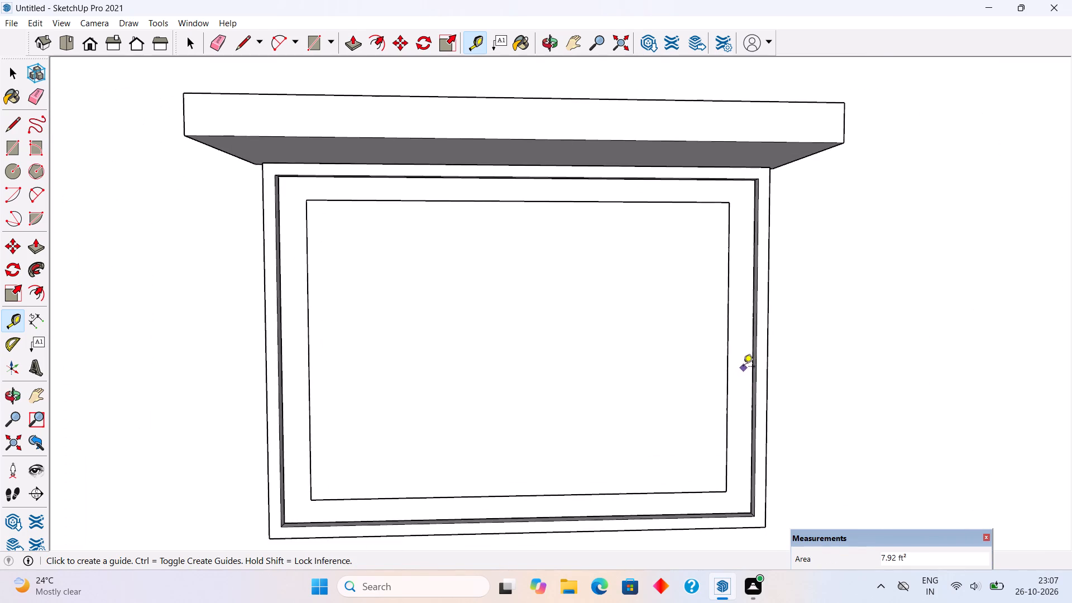
{"action": "scroll", "coordinate": [744, 364], "scroll_direction": "up", "scroll_amount": 4}
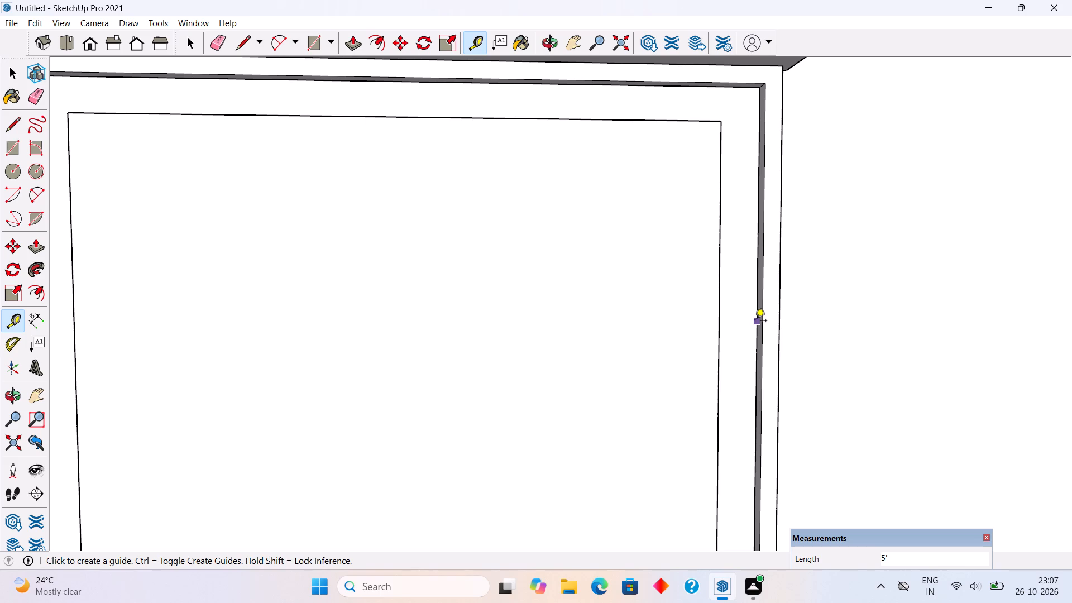
{"action": "double_click", "coordinate": [755, 322]}
{"action": "scroll", "coordinate": [744, 374], "scroll_direction": "down", "scroll_amount": 11}
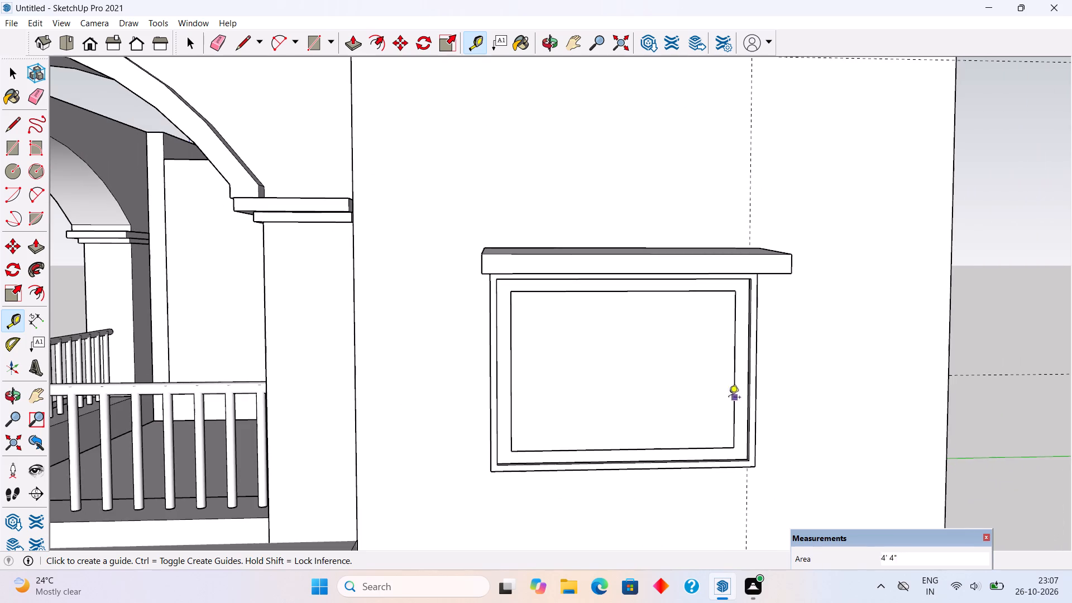
Place a vertical guide along the inner frame edge of the upper rectangular window, on the balcony side.
{"action": "scroll", "coordinate": [511, 387], "scroll_direction": "up", "scroll_amount": 5}
{"action": "middle_click_drag", "start_coordinate": [507, 355], "coordinate": [376, 328]}
{"action": "scroll", "coordinate": [474, 348], "scroll_direction": "up", "scroll_amount": 3}
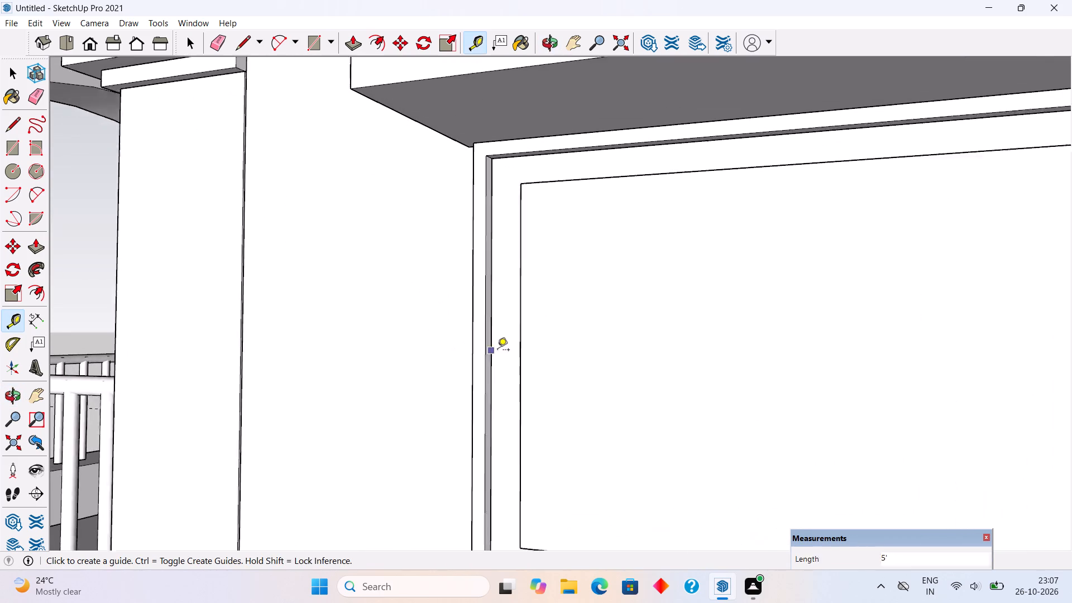
{"action": "scroll", "coordinate": [497, 351], "scroll_direction": "up", "scroll_amount": 1}
{"action": "double_click", "coordinate": [490, 336]}
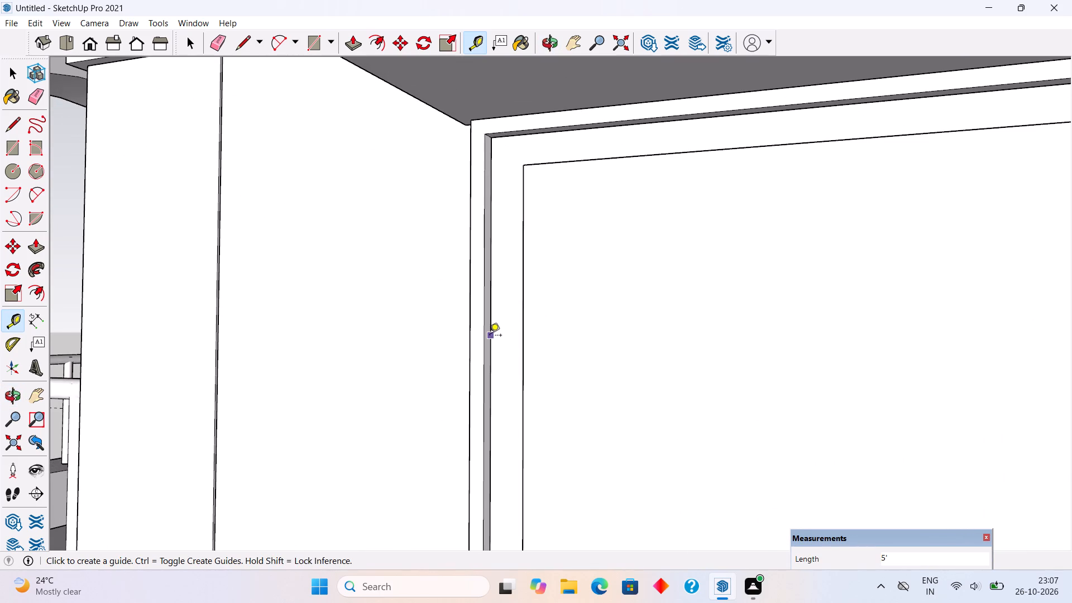
{"action": "key", "text": "space"}
Inside the raised wall group, draw a rectangle about 6' 10 13/16" by 5' between the vertical guides and the two highest horizontal guides.
{"action": "scroll", "coordinate": [490, 336], "scroll_direction": "down", "scroll_amount": 18}
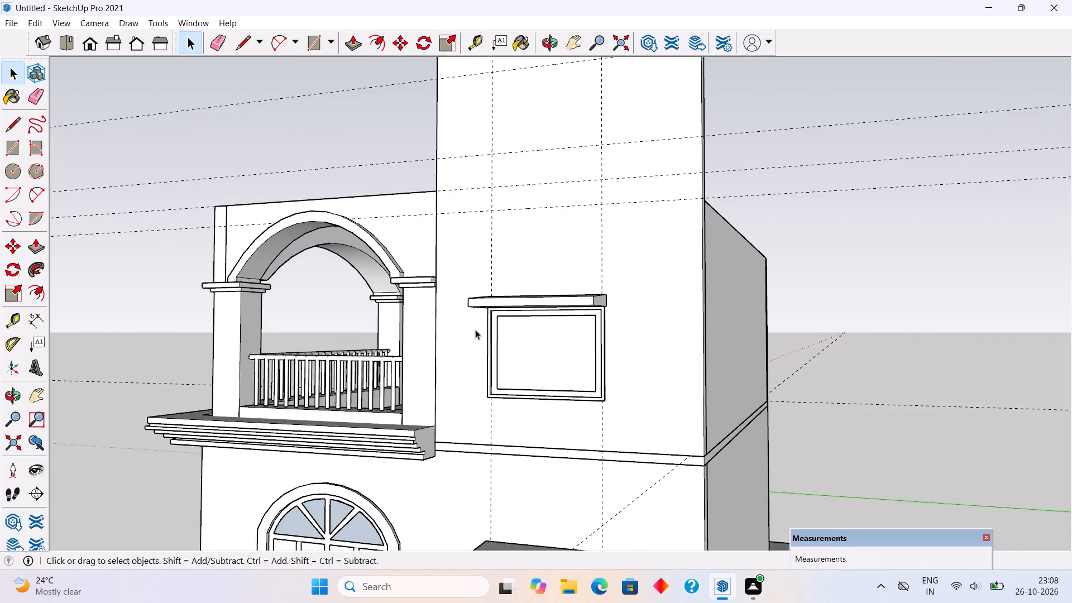
{"action": "middle_click_drag", "start_coordinate": [476, 331], "coordinate": [567, 394]}
{"action": "scroll", "coordinate": [567, 394], "scroll_direction": "down", "scroll_amount": 3}
{"action": "double_click", "coordinate": [614, 224]}
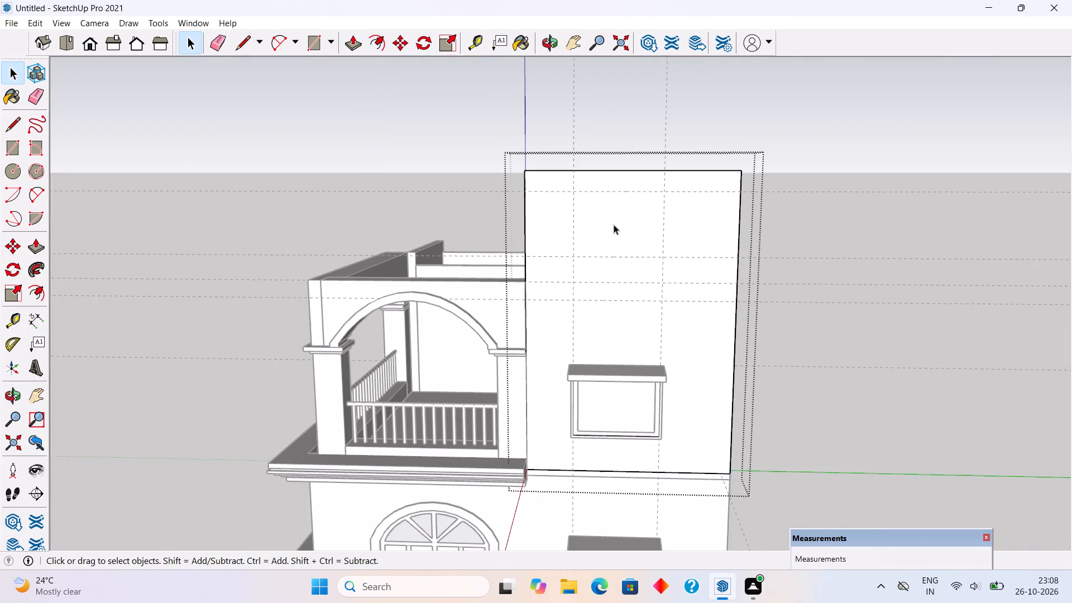
{"action": "left_click", "coordinate": [614, 224]}
{"action": "scroll", "coordinate": [614, 224], "scroll_direction": "up", "scroll_amount": 3}
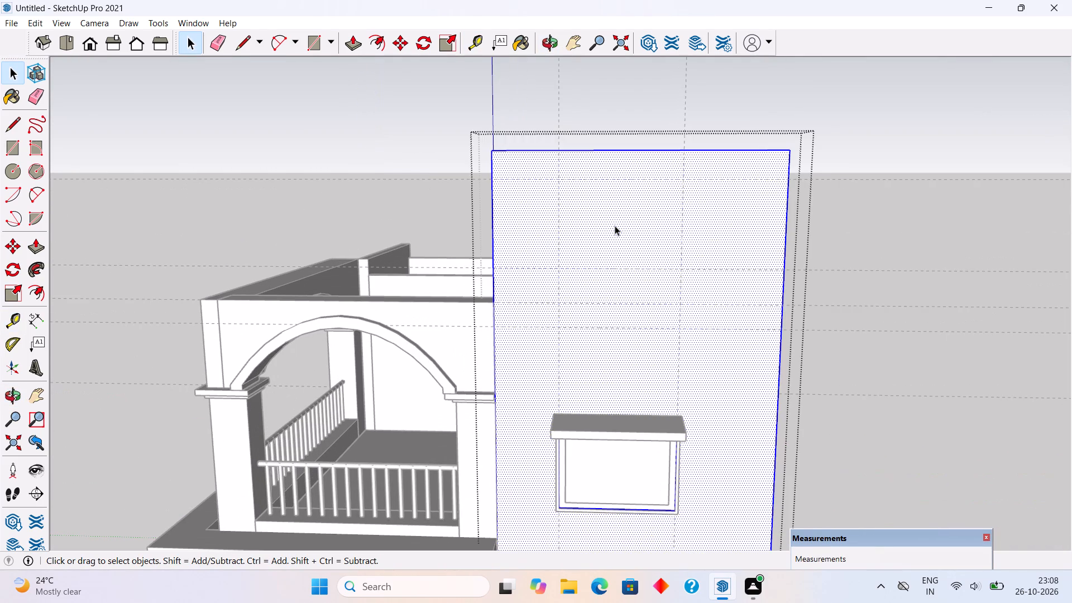
{"action": "middle_click_drag", "start_coordinate": [635, 241], "coordinate": [658, 244]}
{"action": "key", "text": "r"}
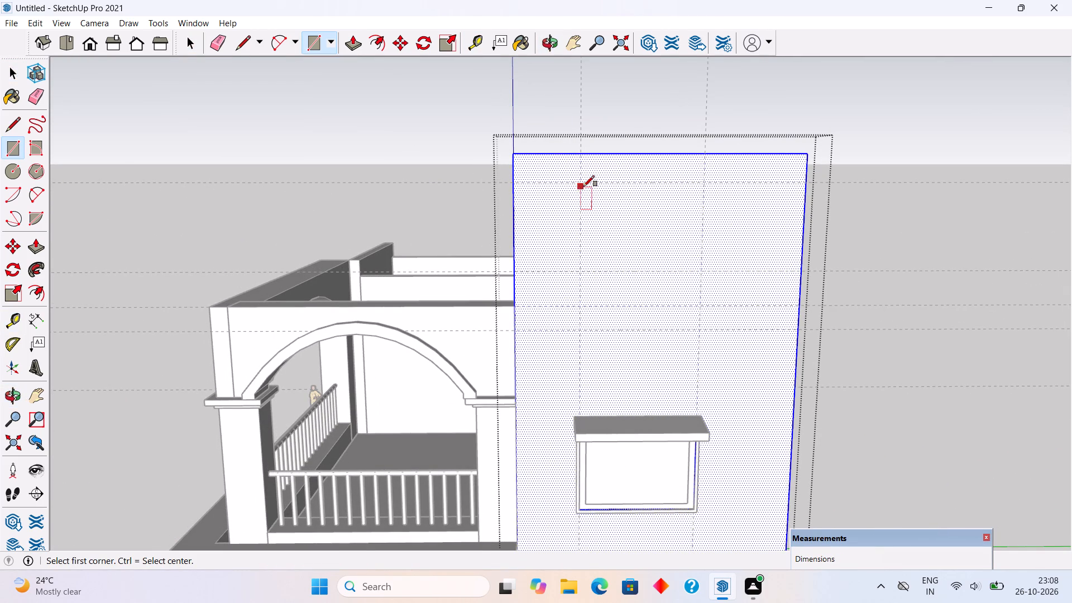
{"action": "left_click", "coordinate": [582, 184]}
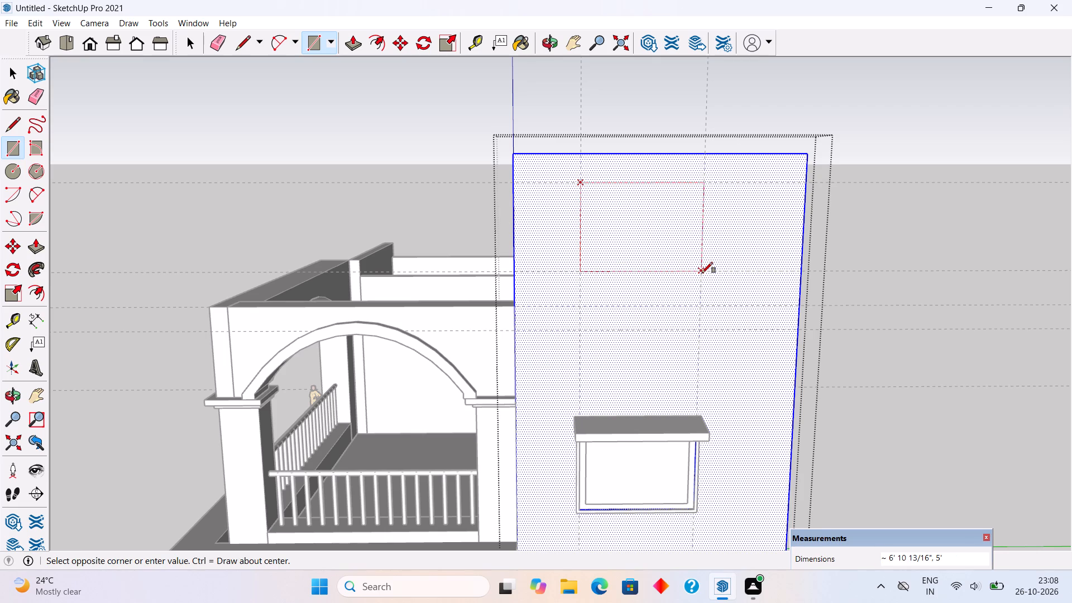
{"action": "left_click", "coordinate": [702, 273]}
Push/Pull the new rectangle back through the raised wall to cut a window opening, and leave the group.
{"action": "key", "text": "p"}
{"action": "left_click_drag", "start_coordinate": [686, 258], "coordinate": [667, 240]}
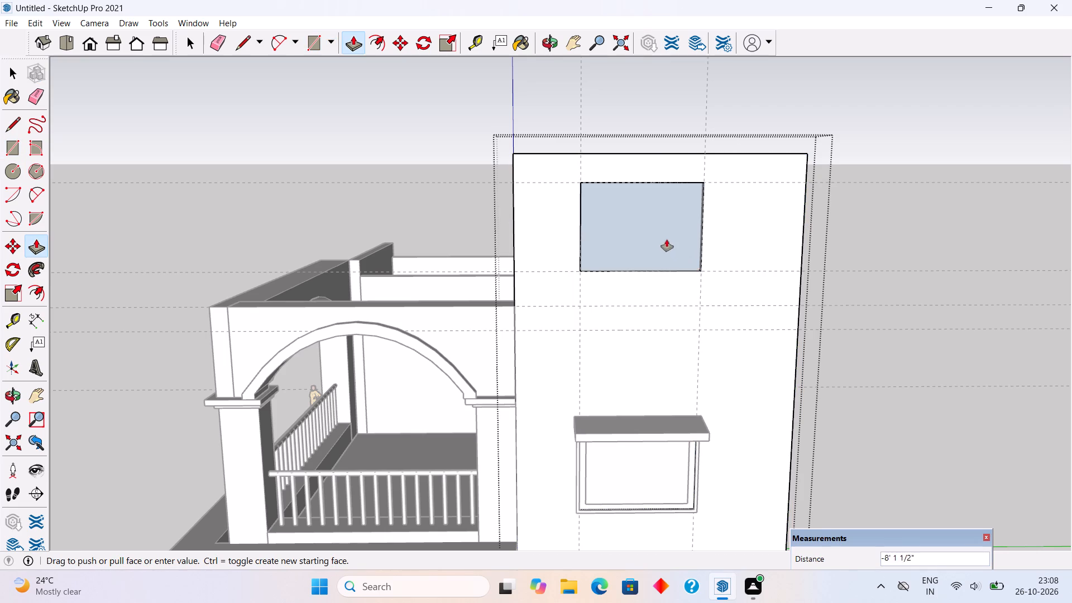
{"action": "left_click_drag", "start_coordinate": [667, 240], "coordinate": [610, 221]}
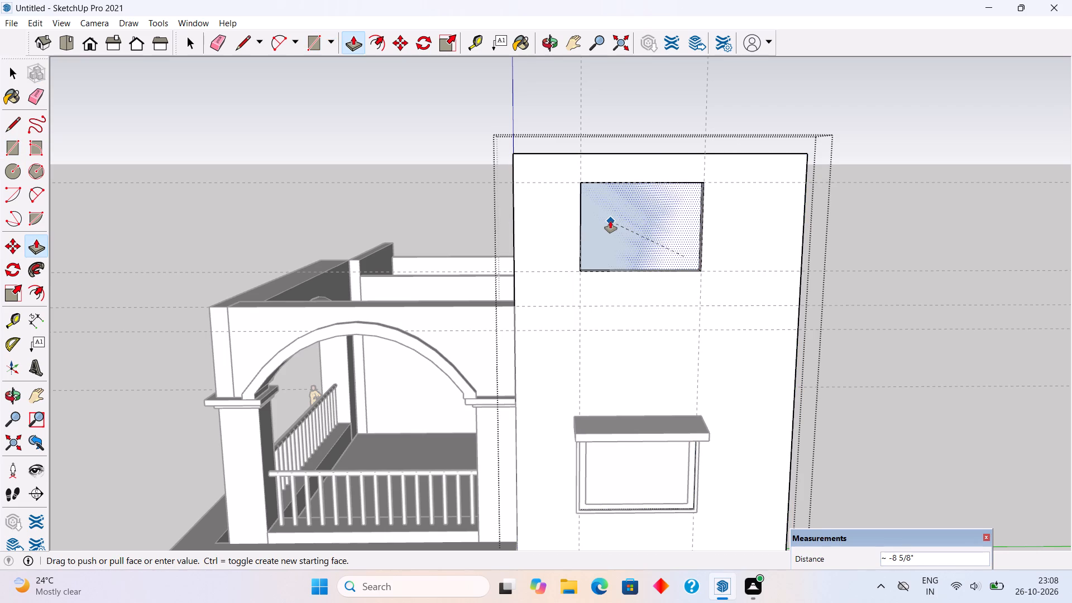
{"action": "key", "text": "space"}
{"action": "left_click", "coordinate": [842, 140]}
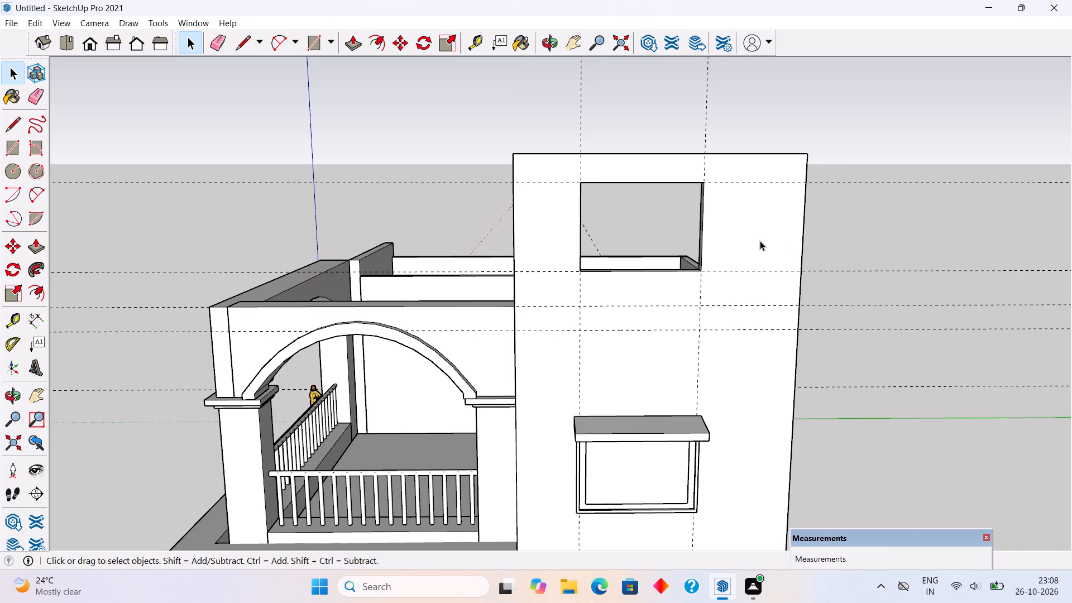
Hide the plain panel group covering the rectangular window beside the balcony.
{"action": "scroll", "coordinate": [618, 233], "scroll_direction": "down", "scroll_amount": 3}
{"action": "middle_click_drag", "start_coordinate": [666, 327], "coordinate": [719, 255]}
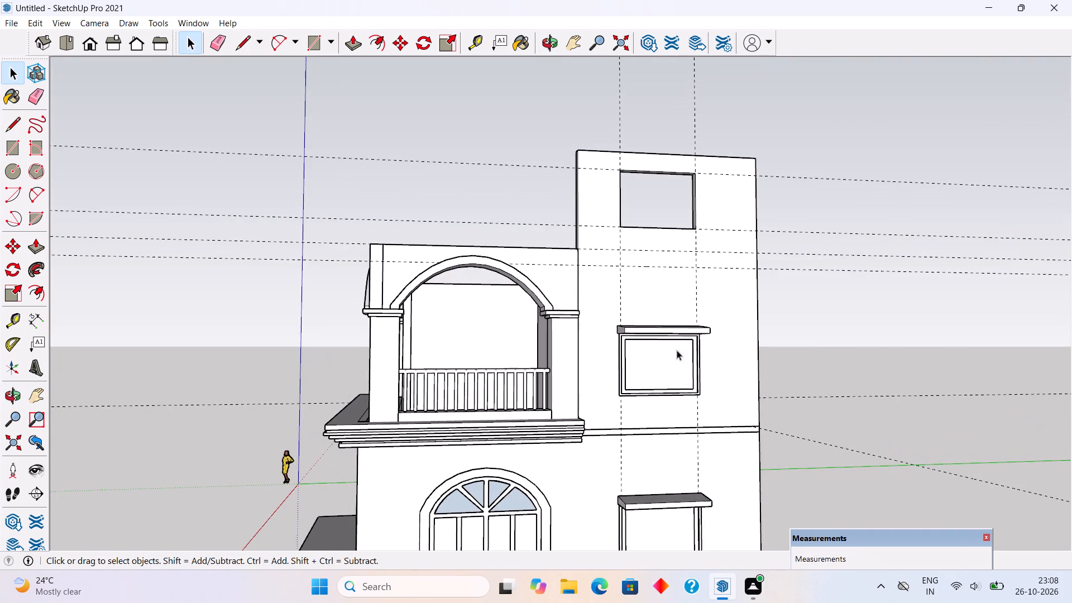
{"action": "scroll", "coordinate": [650, 379], "scroll_direction": "up", "scroll_amount": 4}
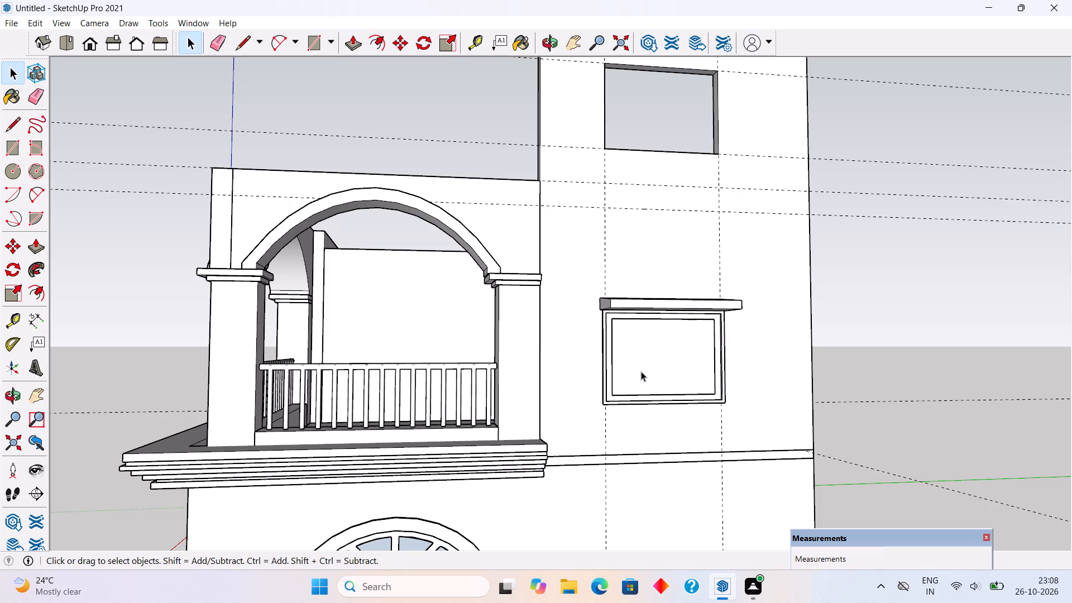
{"action": "left_click", "coordinate": [641, 371]}
{"action": "right_click", "coordinate": [642, 370]}
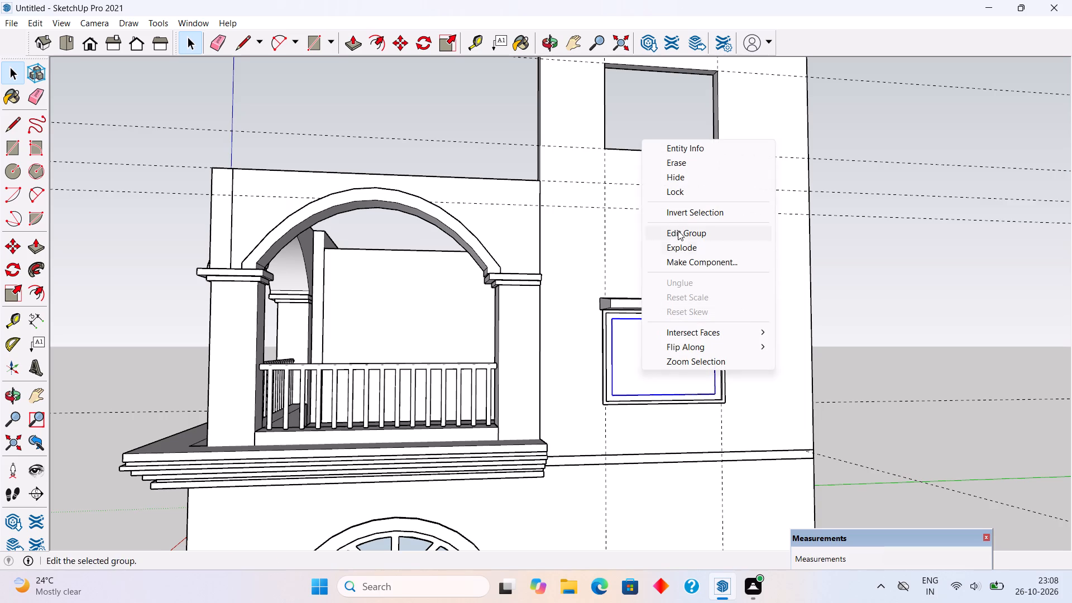
{"action": "left_click", "coordinate": [686, 176]}
Copy the rectangular window's frame and grille 14' 5" straight up into the new wall opening, aligned to the guides.
{"action": "scroll", "coordinate": [663, 349], "scroll_direction": "up", "scroll_amount": 2}
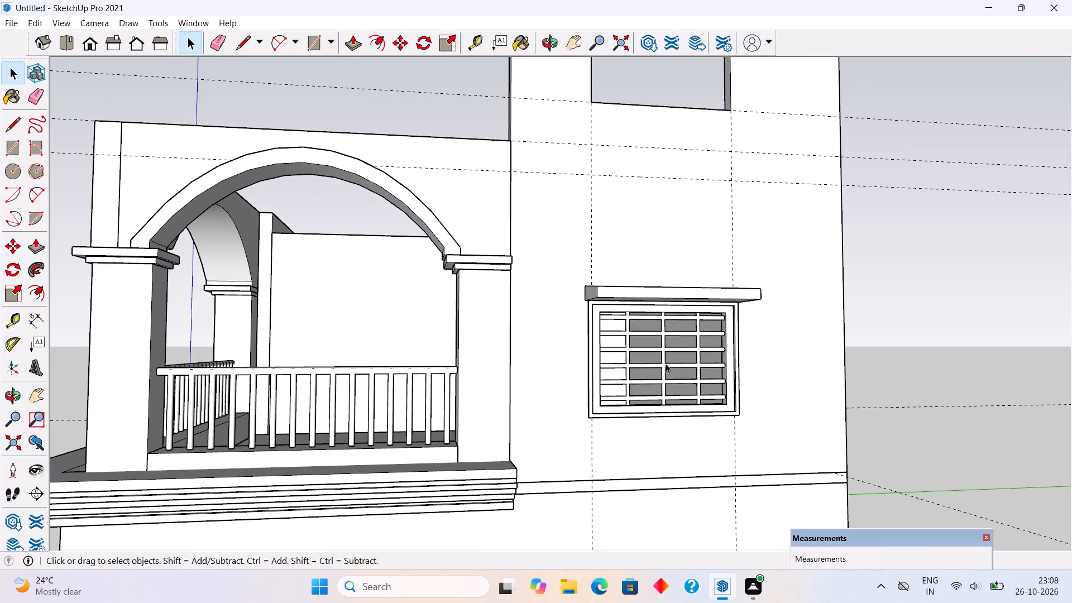
{"action": "left_click", "coordinate": [666, 363]}
{"action": "scroll", "coordinate": [631, 416], "scroll_direction": "up", "scroll_amount": 5, "text": "ctrl"}
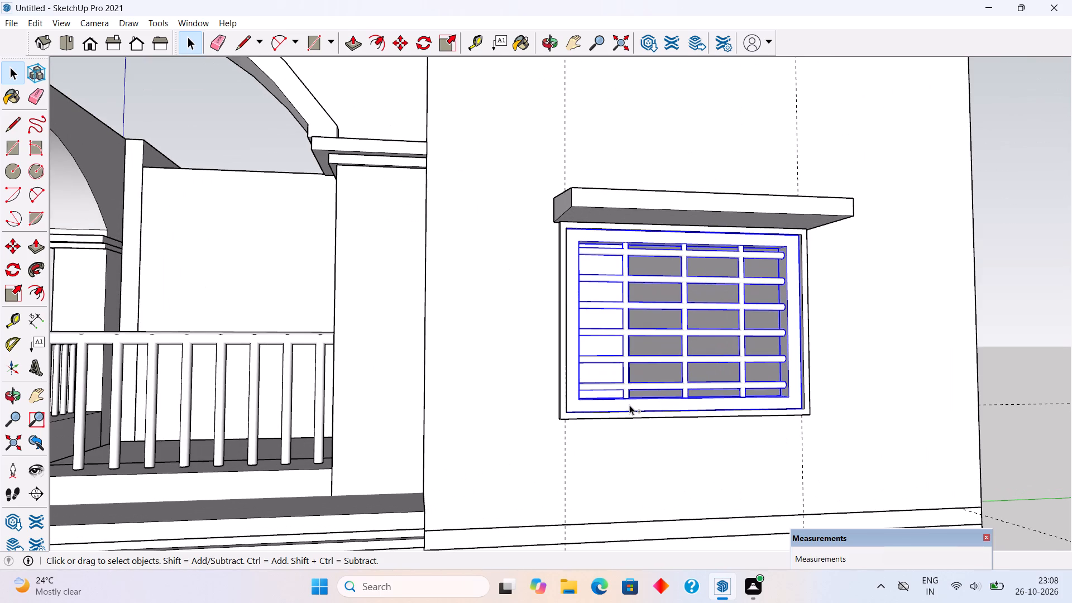
{"action": "left_click", "coordinate": [629, 405], "text": "ctrl"}
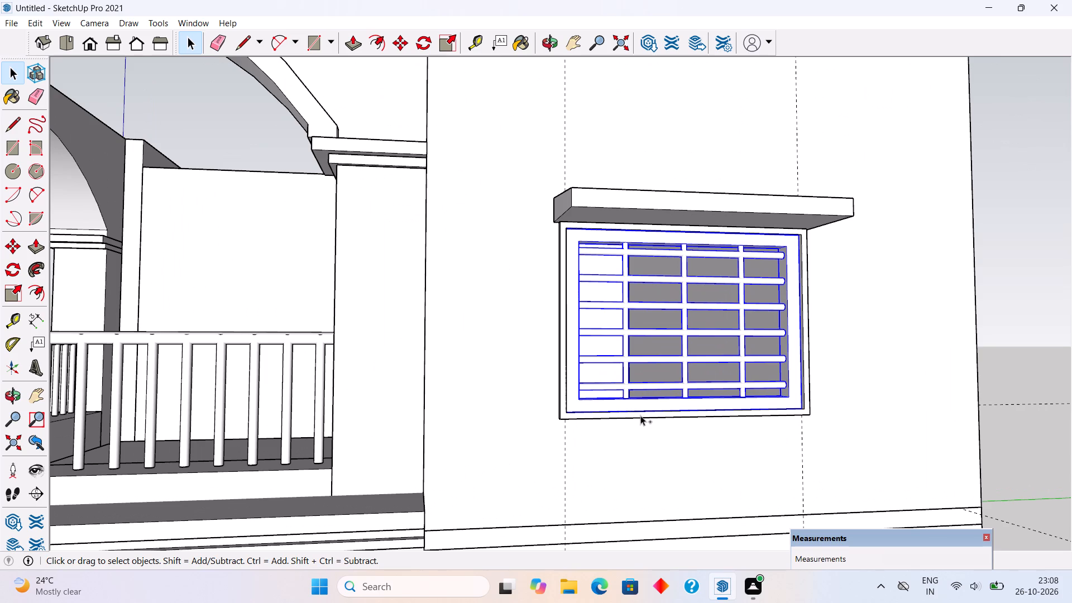
{"action": "left_click", "coordinate": [640, 415], "text": "ctrl"}
{"action": "middle_click_drag", "start_coordinate": [618, 415], "coordinate": [561, 412]}
{"action": "middle_click_drag", "start_coordinate": [806, 457], "coordinate": [869, 534]}
{"action": "scroll", "coordinate": [783, 448], "scroll_direction": "up", "scroll_amount": 9}
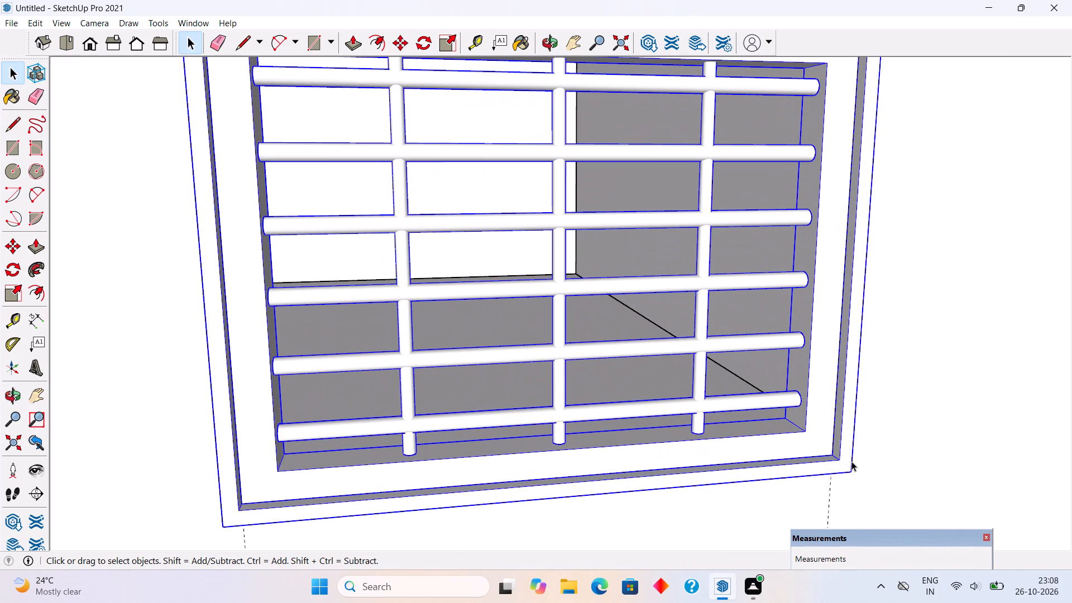
{"action": "key", "text": "m"}
{"action": "left_click", "coordinate": [827, 456]}
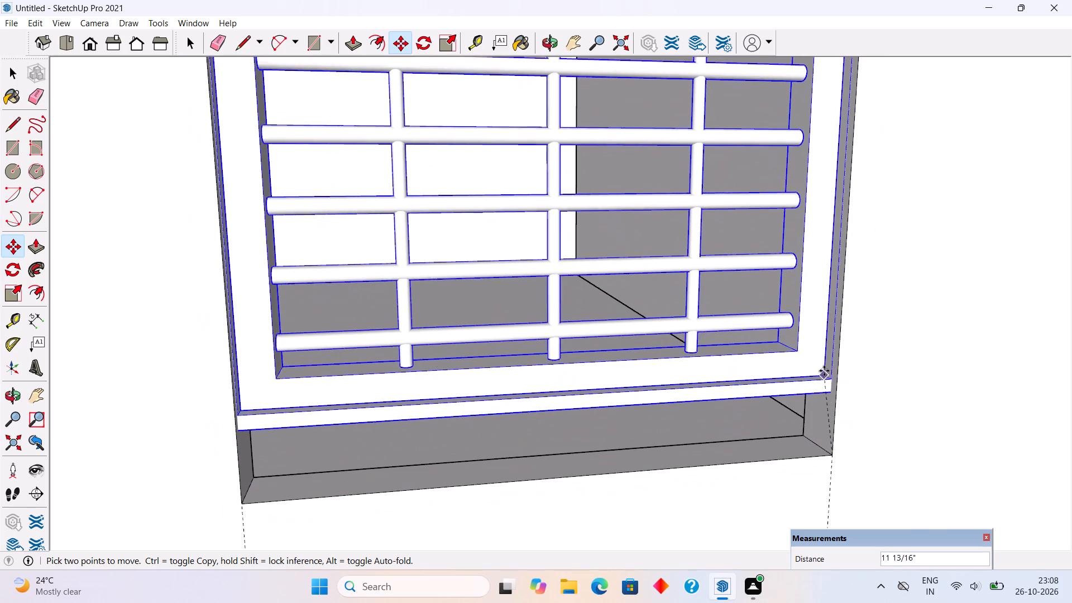
{"action": "scroll", "coordinate": [824, 369], "scroll_direction": "down", "scroll_amount": 6}
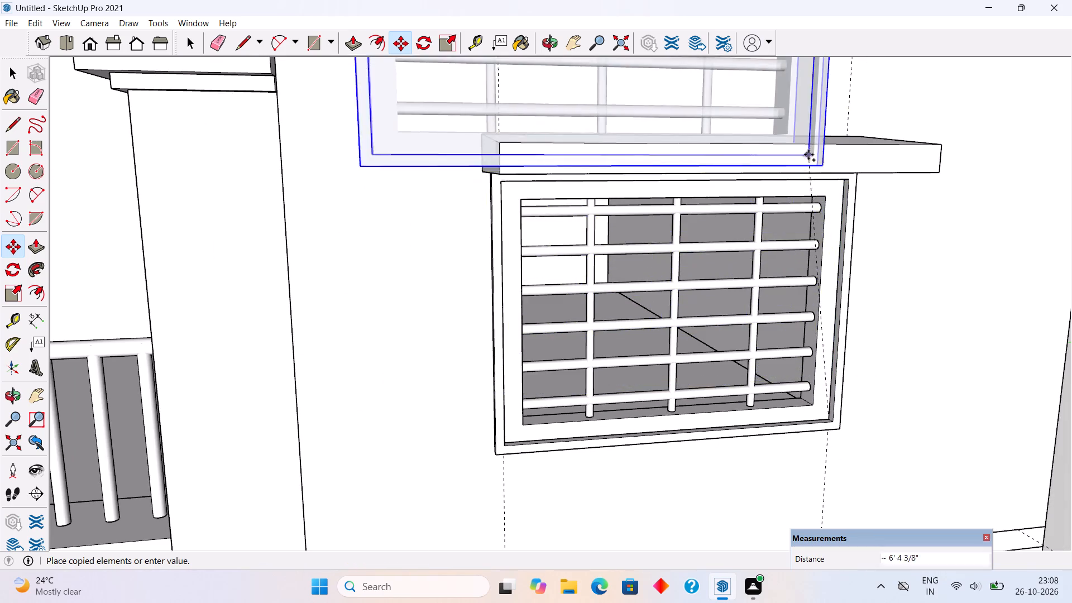
{"action": "scroll", "coordinate": [814, 189], "scroll_direction": "down", "scroll_amount": 7}
{"action": "scroll", "coordinate": [819, 322], "scroll_direction": "down", "scroll_amount": 12}
{"action": "scroll", "coordinate": [826, 218], "scroll_direction": "up", "scroll_amount": 16}
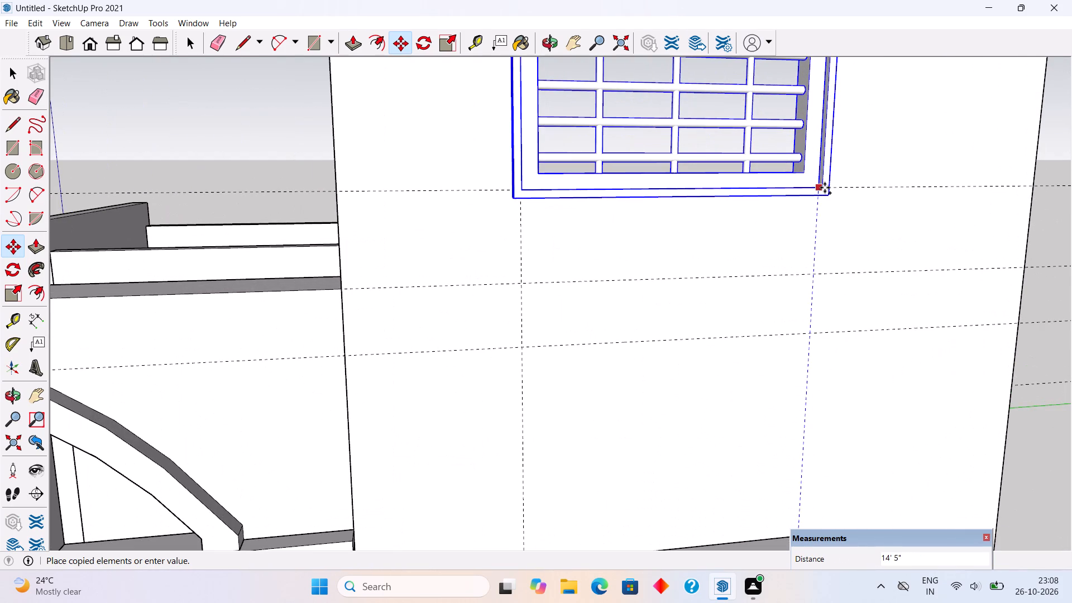
{"action": "left_click", "coordinate": [825, 188]}
{"action": "scroll", "coordinate": [788, 266], "scroll_direction": "down", "scroll_amount": 11}
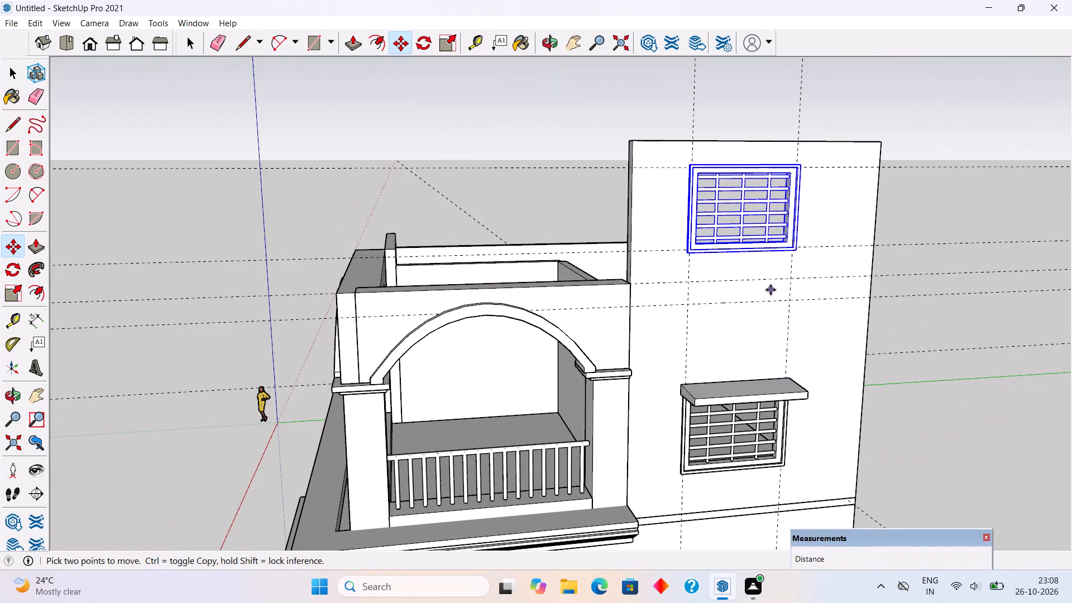
{"action": "key", "text": "space"}
{"action": "left_click", "coordinate": [937, 214]}
Place a vertical guide along the balcony-side end of the sunshade slab over the lower of the two grilled windows.
{"action": "middle_click_drag", "start_coordinate": [791, 234], "coordinate": [784, 234]}
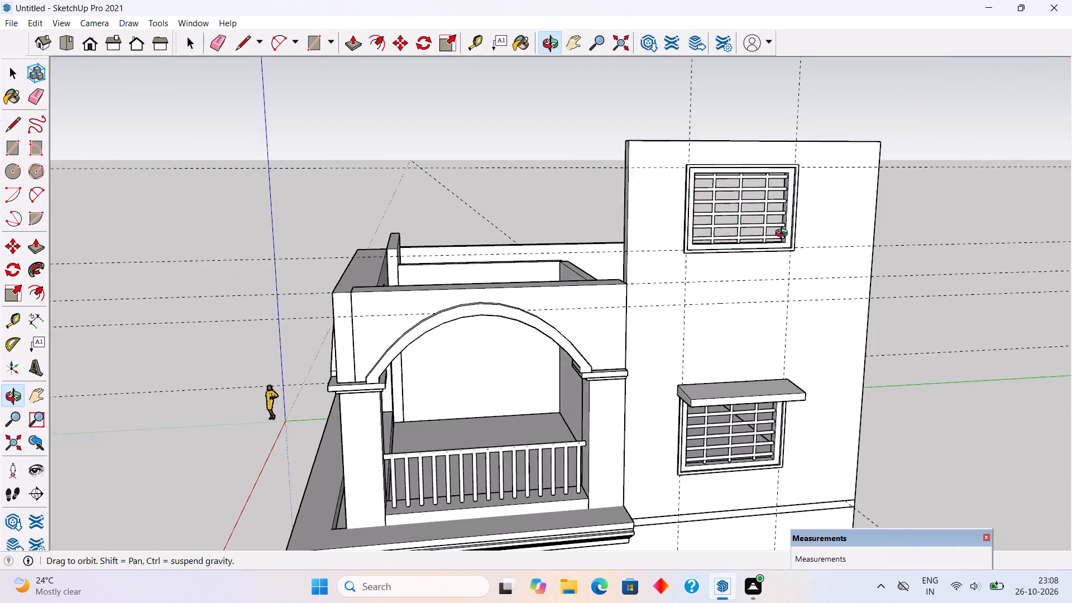
{"action": "middle_click_drag", "start_coordinate": [784, 234], "coordinate": [772, 228]}
{"action": "scroll", "coordinate": [631, 126], "scroll_direction": "up", "scroll_amount": 3}
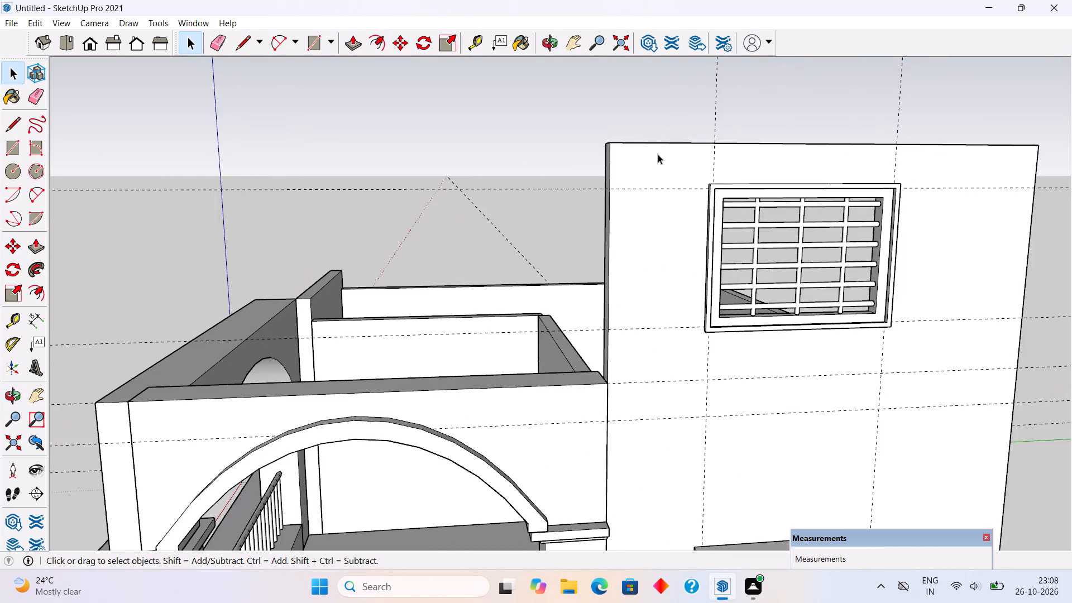
{"action": "middle_click_drag", "start_coordinate": [735, 190], "coordinate": [793, 93]}
{"action": "scroll", "coordinate": [752, 532], "scroll_direction": "up", "scroll_amount": 7}
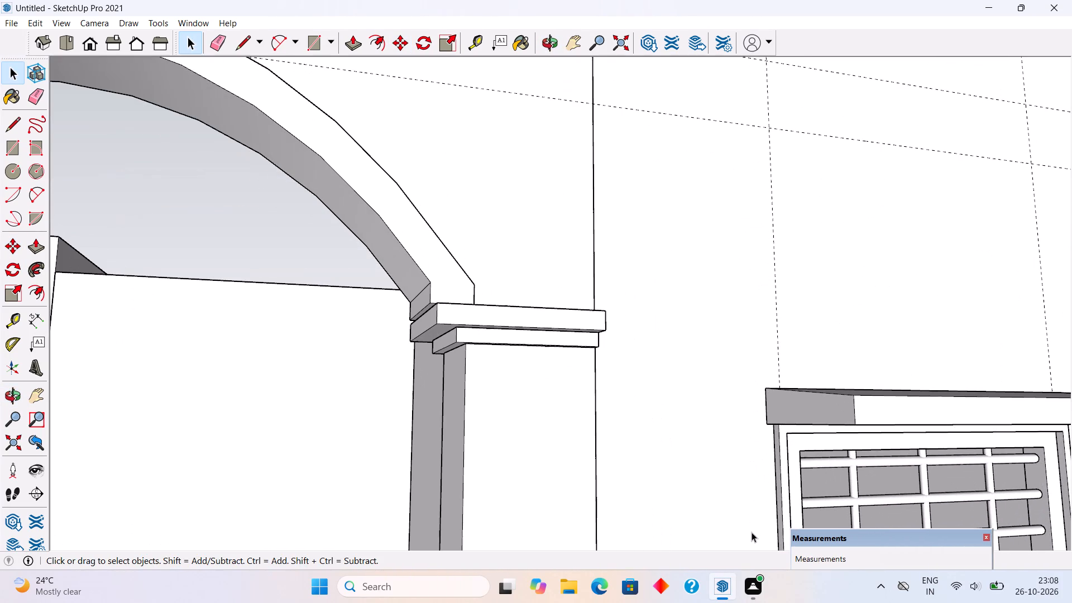
{"action": "key", "text": "t"}
{"action": "left_click", "coordinate": [767, 409]}
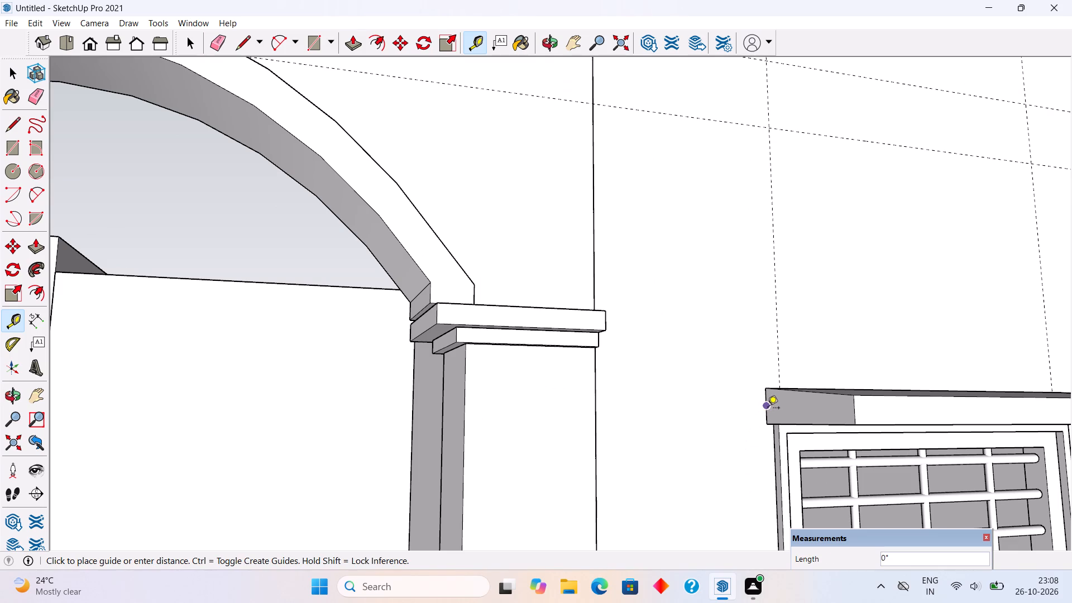
{"action": "left_click", "coordinate": [768, 409]}
{"action": "scroll", "coordinate": [764, 431], "scroll_direction": "down", "scroll_amount": 10}
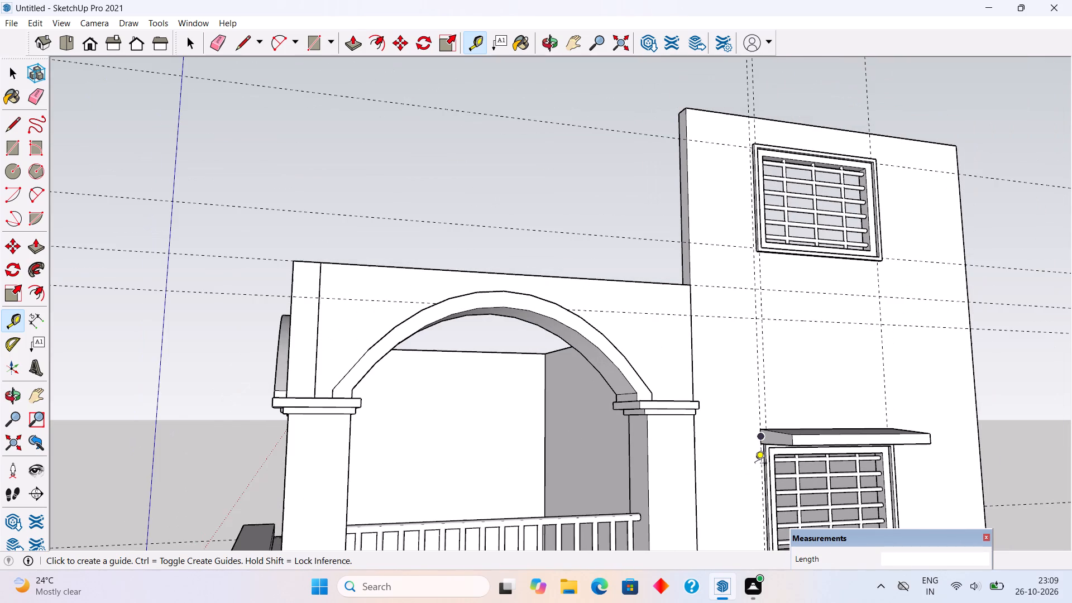
Place a horizontal guide along the top outer edge of the copied window frame in the raised wall.
{"action": "middle_click_drag", "start_coordinate": [727, 248], "coordinate": [737, 416]}
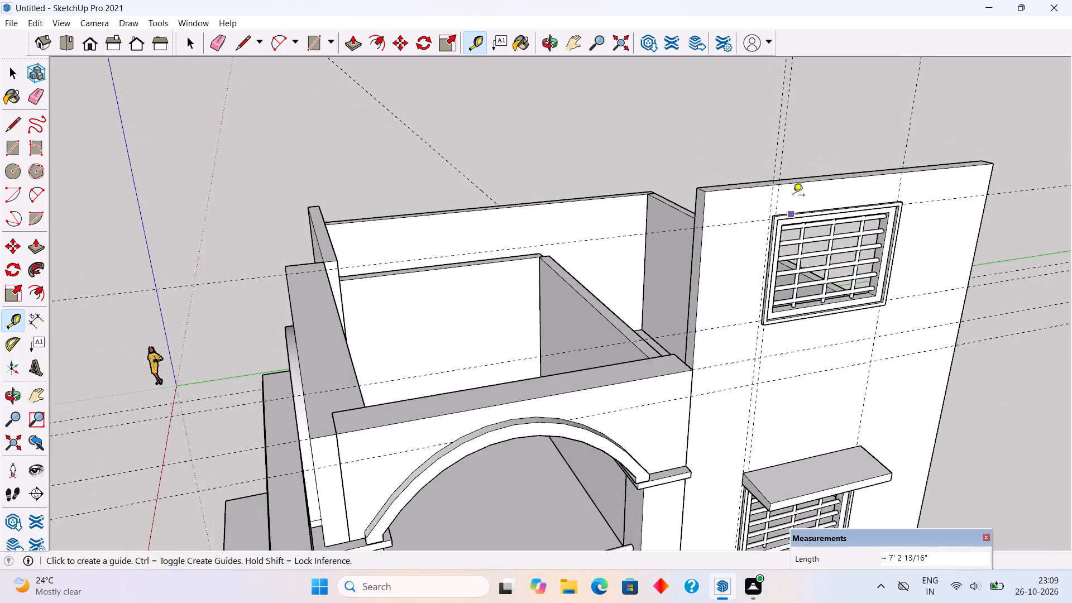
{"action": "scroll", "coordinate": [793, 197], "scroll_direction": "up", "scroll_amount": 6}
{"action": "scroll", "coordinate": [736, 185], "scroll_direction": "up", "scroll_amount": 4}
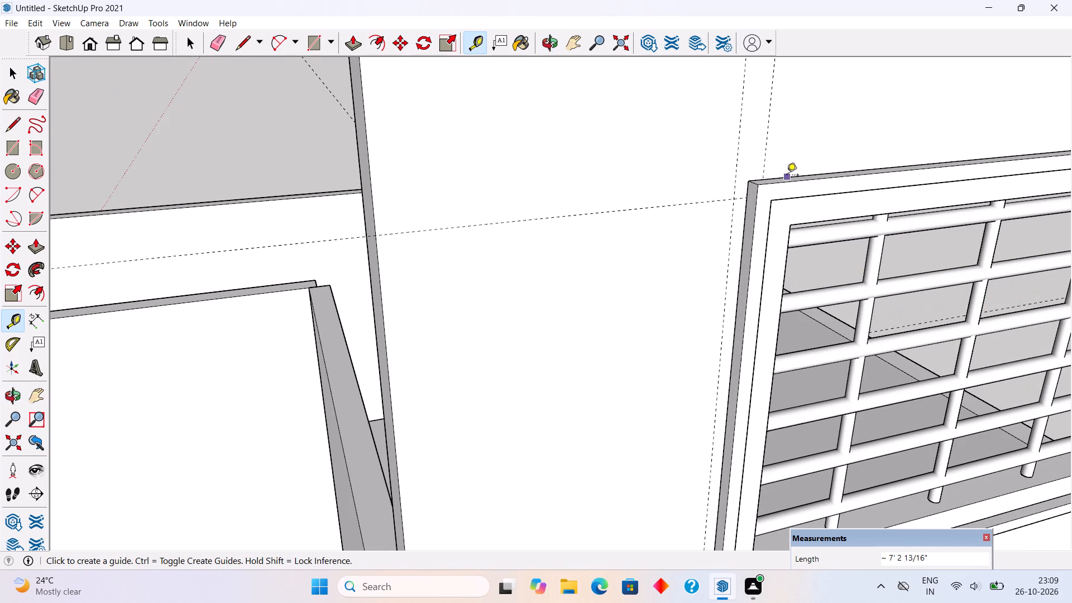
{"action": "double_click", "coordinate": [787, 176]}
{"action": "key", "text": "space"}
Copy the sunshade slab over the balcony-level window about 14' 8 5/8" straight up along the vertical guide, above the new window.
{"action": "scroll", "coordinate": [779, 172], "scroll_direction": "down", "scroll_amount": 5}
{"action": "scroll", "coordinate": [708, 162], "scroll_direction": "down", "scroll_amount": 4}
{"action": "scroll", "coordinate": [722, 228], "scroll_direction": "down", "scroll_amount": 11}
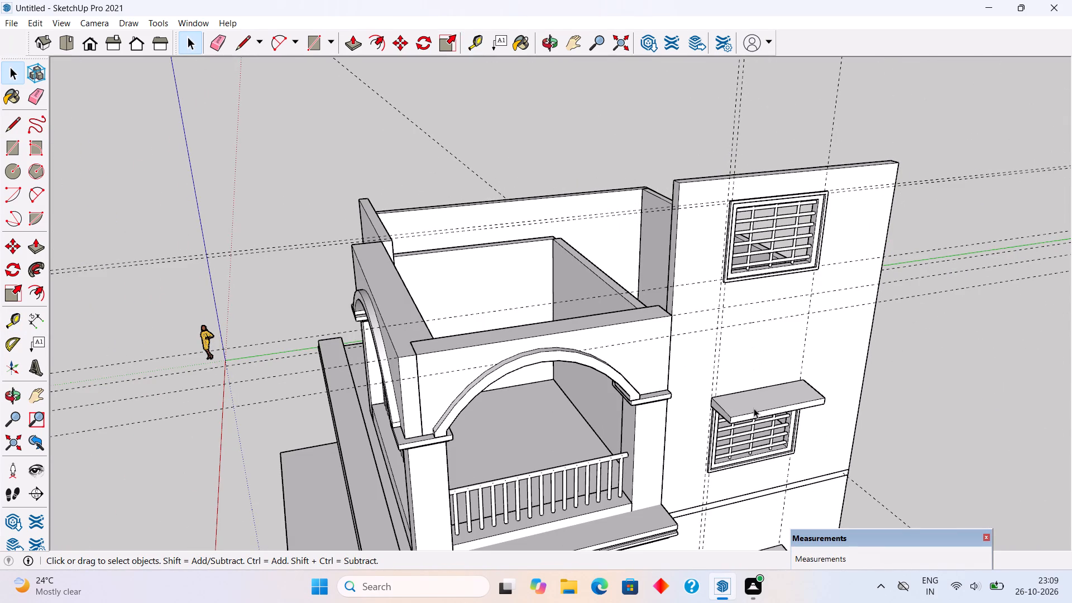
{"action": "left_click", "coordinate": [754, 408]}
{"action": "scroll", "coordinate": [694, 434], "scroll_direction": "up", "scroll_amount": 11}
{"action": "scroll", "coordinate": [724, 385], "scroll_direction": "up", "scroll_amount": 1}
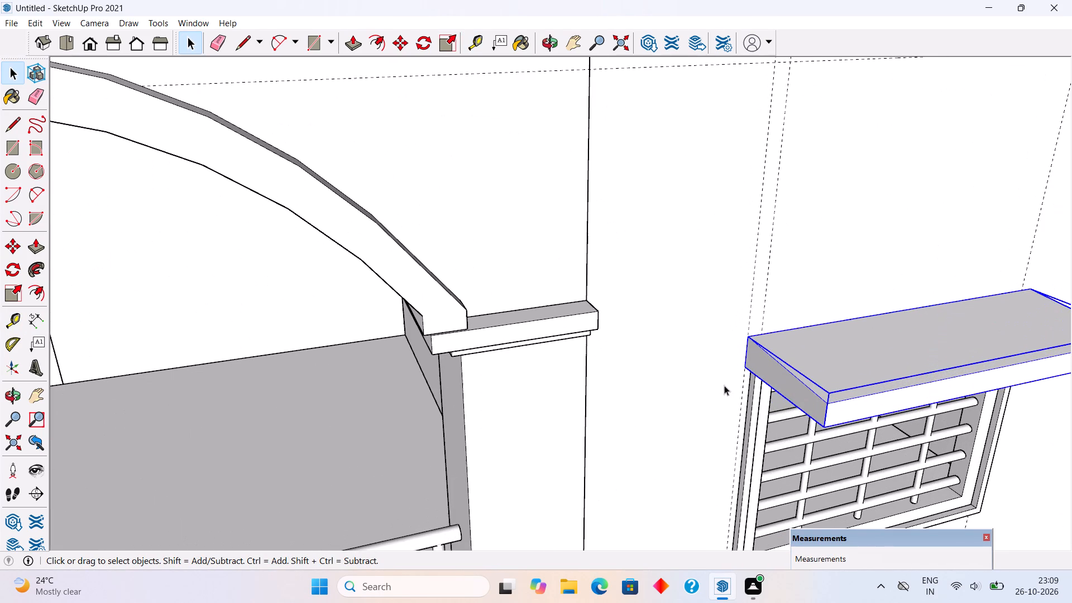
{"action": "key", "text": "m"}
{"action": "left_click", "coordinate": [745, 367]}
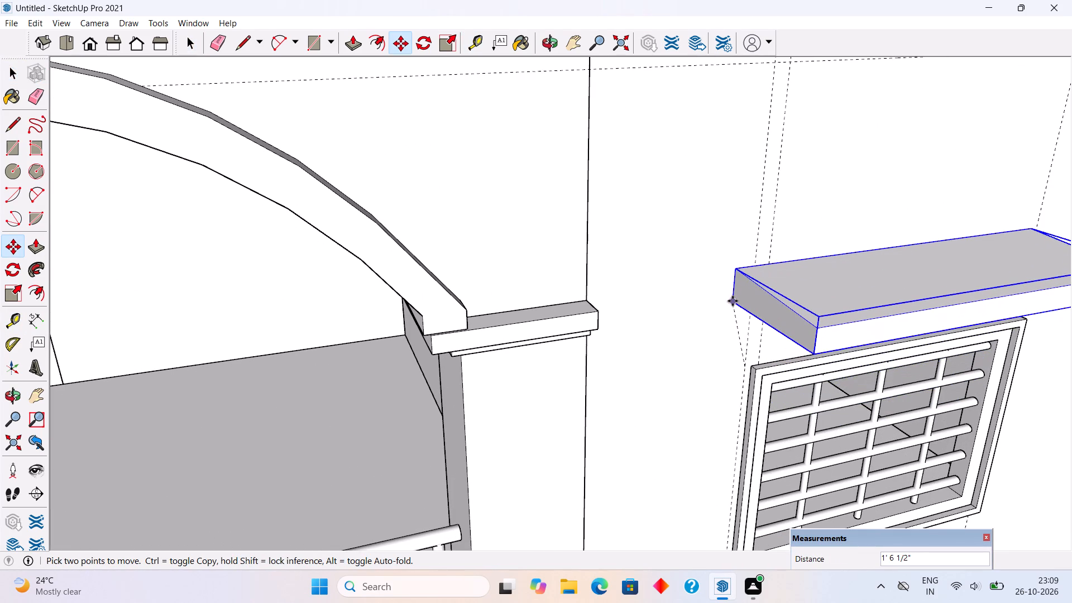
{"action": "scroll", "coordinate": [731, 329], "scroll_direction": "down", "scroll_amount": 17}
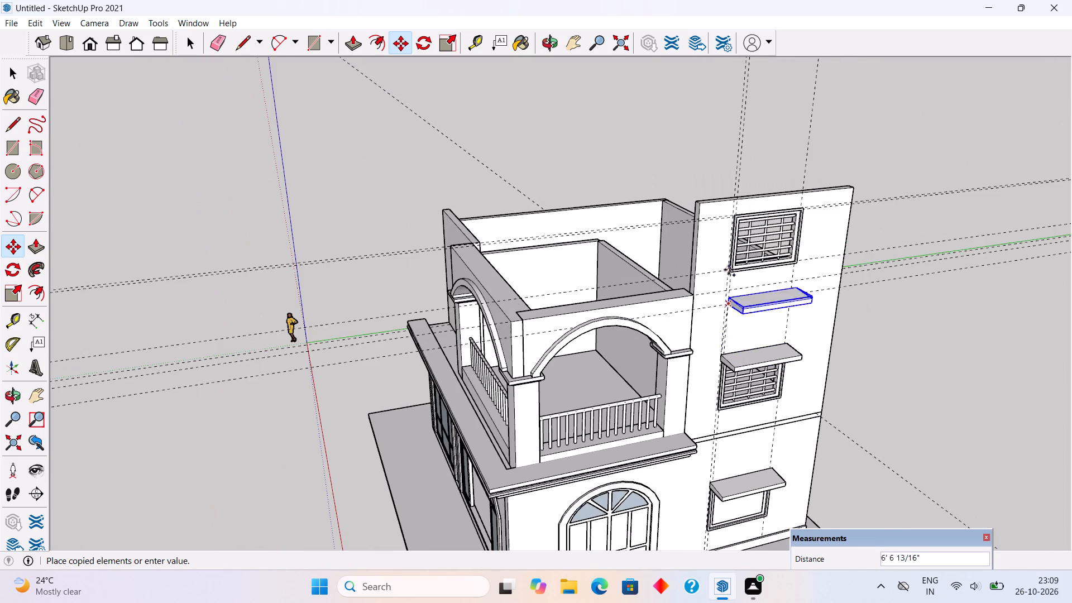
{"action": "scroll", "coordinate": [736, 205], "scroll_direction": "up", "scroll_amount": 10}
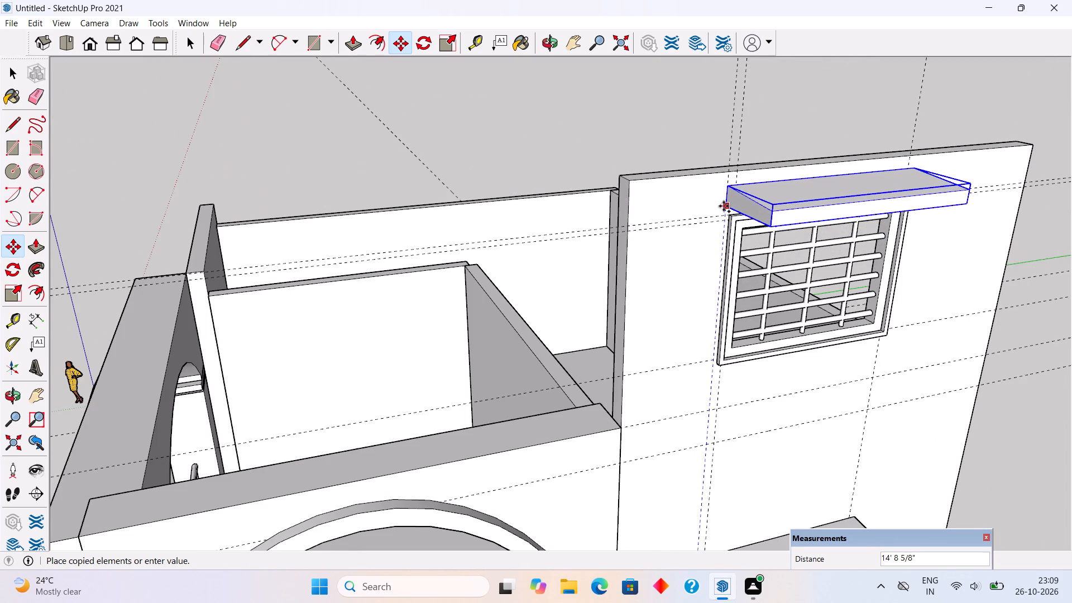
{"action": "left_click", "coordinate": [724, 206]}
Move the copied sunshade slab 3 5/8" down so its underside meets the guide along the top of the new window frame.
{"action": "middle_click_drag", "start_coordinate": [762, 237], "coordinate": [797, 277]}
{"action": "scroll", "coordinate": [798, 323], "scroll_direction": "down", "scroll_amount": 6}
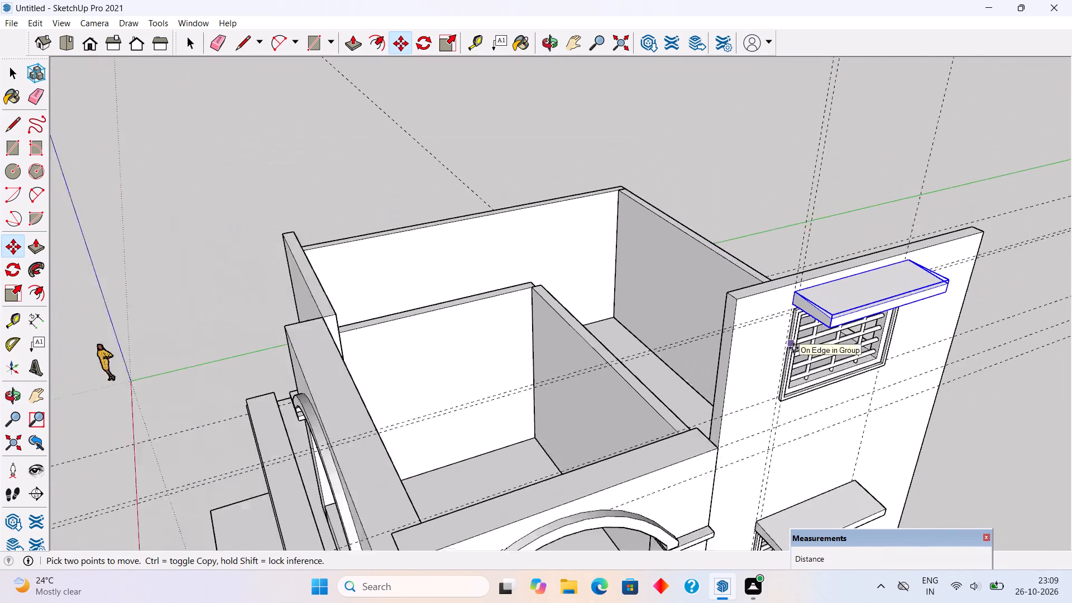
{"action": "scroll", "coordinate": [793, 348], "scroll_direction": "down", "scroll_amount": 1}
{"action": "middle_click_drag", "start_coordinate": [864, 322], "coordinate": [852, 186]}
{"action": "scroll", "coordinate": [792, 159], "scroll_direction": "up", "scroll_amount": 7}
{"action": "scroll", "coordinate": [740, 298], "scroll_direction": "up", "scroll_amount": 4}
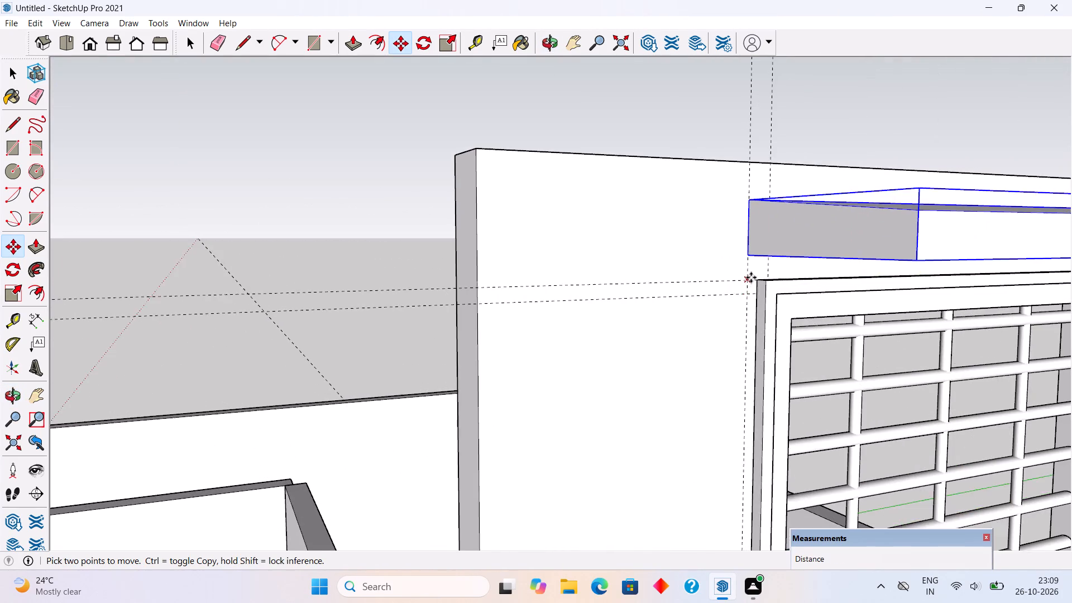
{"action": "middle_click_drag", "start_coordinate": [745, 262], "coordinate": [743, 213]}
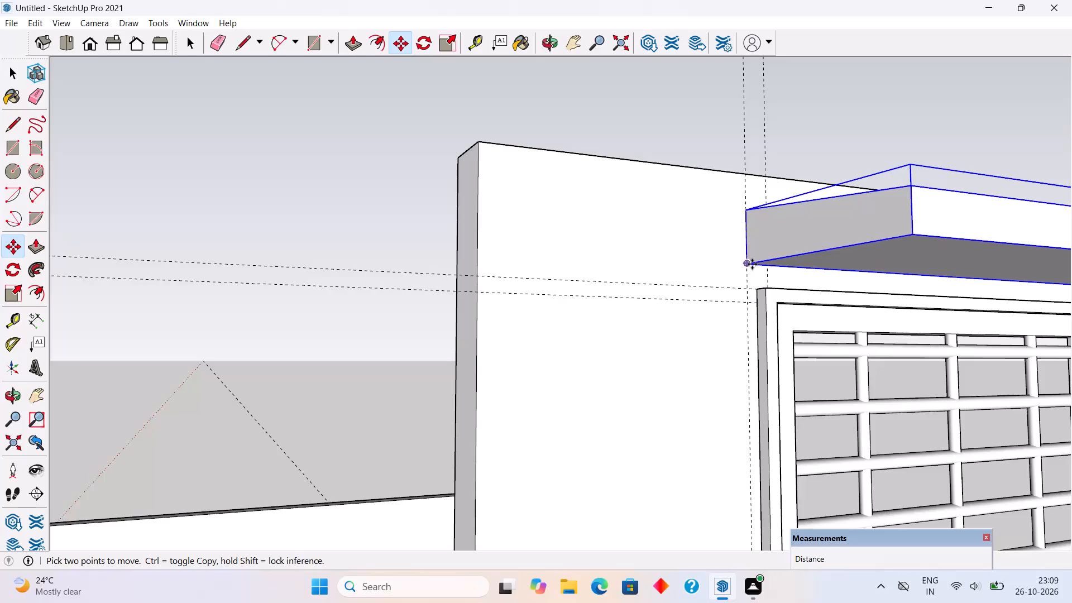
{"action": "left_click", "coordinate": [752, 264]}
{"action": "left_click", "coordinate": [749, 288]}
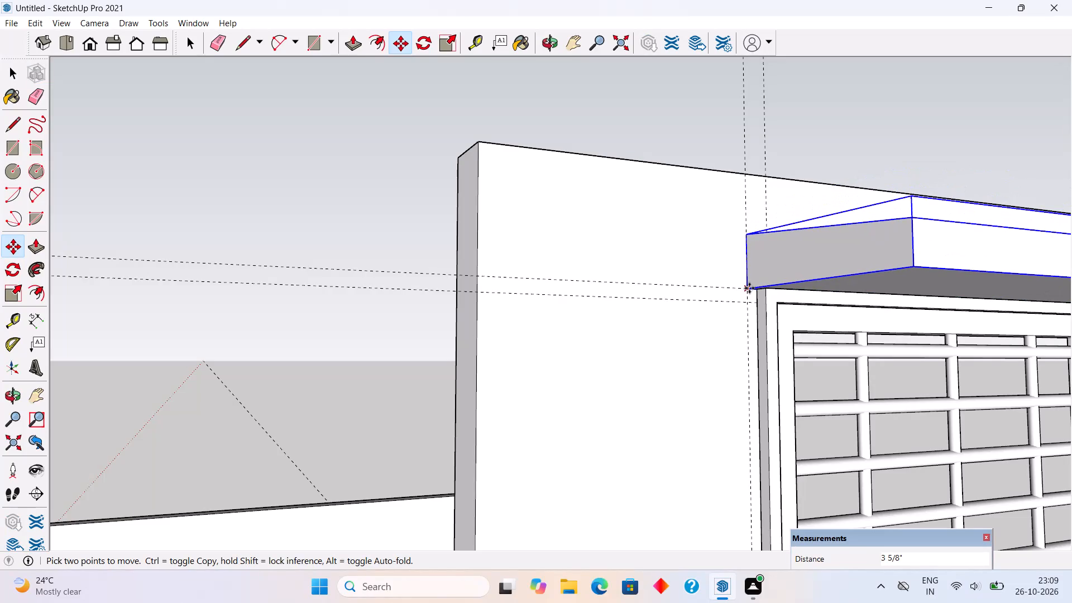
{"action": "key", "text": "space"}
{"action": "left_click", "coordinate": [634, 122]}
Draw a rectangle about 4' 4" by 6' 1 5/8" across the inner opening of the new top window's frame.
{"action": "scroll", "coordinate": [613, 213], "scroll_direction": "down", "scroll_amount": 9}
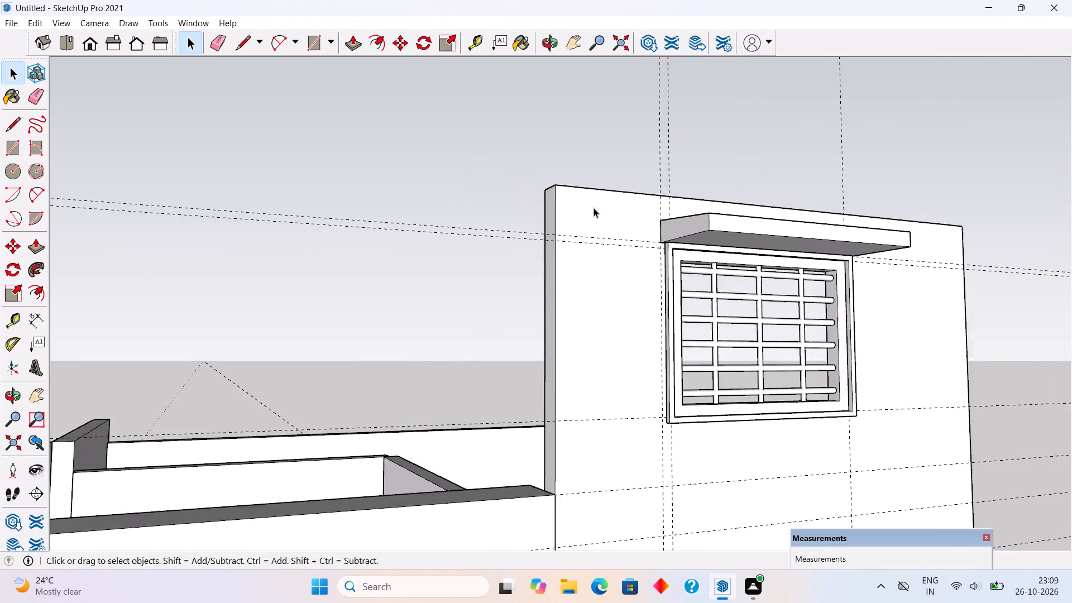
{"action": "scroll", "coordinate": [594, 208], "scroll_direction": "down", "scroll_amount": 7}
{"action": "scroll", "coordinate": [754, 285], "scroll_direction": "up", "scroll_amount": 1}
{"action": "middle_click_drag", "start_coordinate": [740, 285], "coordinate": [678, 276]}
{"action": "scroll", "coordinate": [653, 304], "scroll_direction": "up", "scroll_amount": 4}
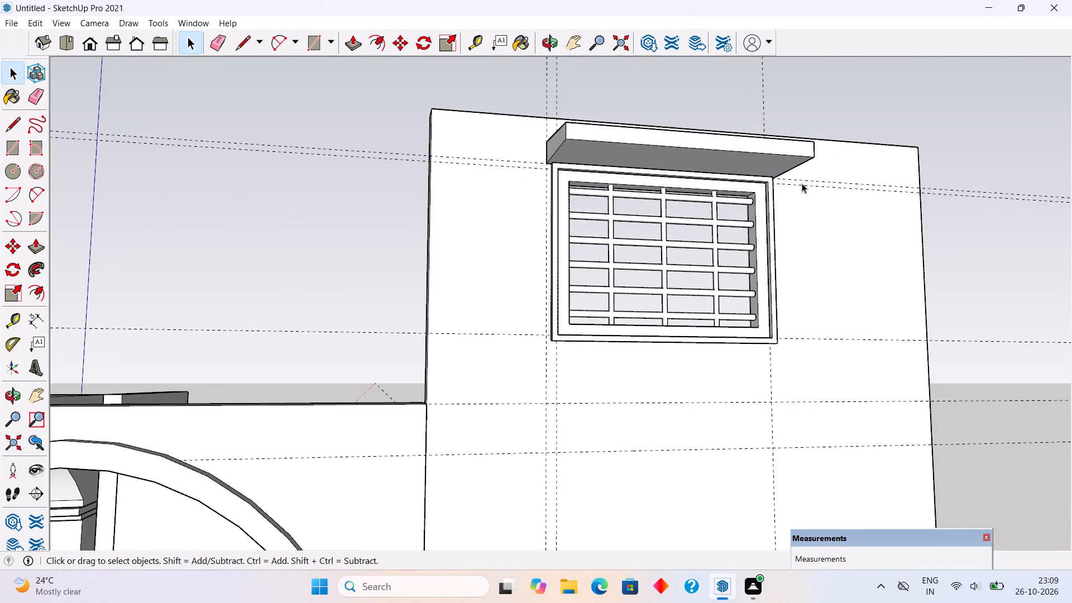
{"action": "middle_click_drag", "start_coordinate": [811, 189], "coordinate": [764, 214]}
{"action": "scroll", "coordinate": [745, 282], "scroll_direction": "up", "scroll_amount": 4}
{"action": "key", "text": "r"}
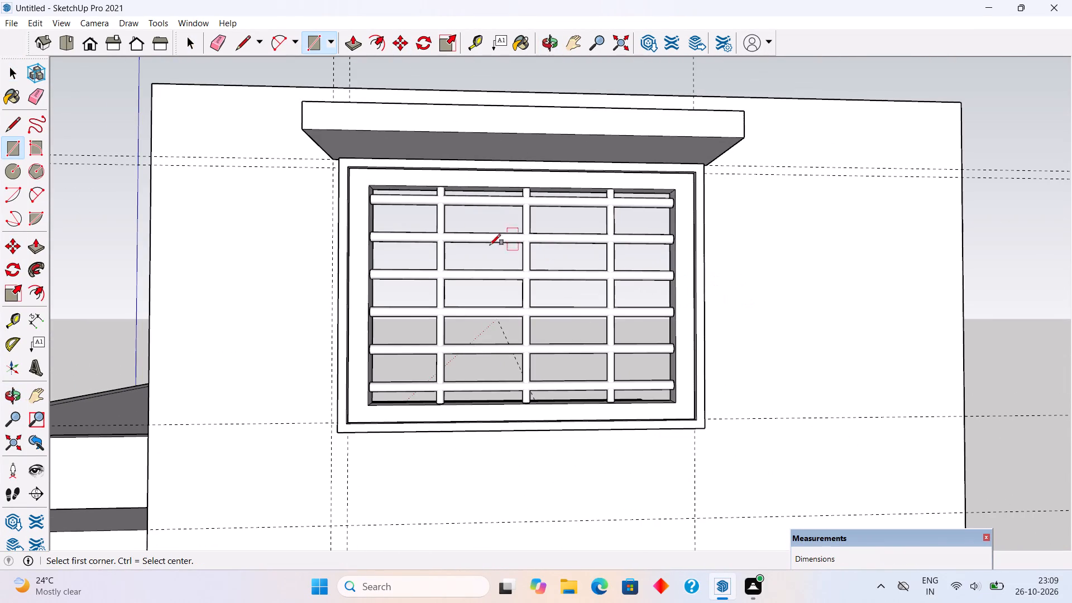
{"action": "left_click", "coordinate": [376, 185]}
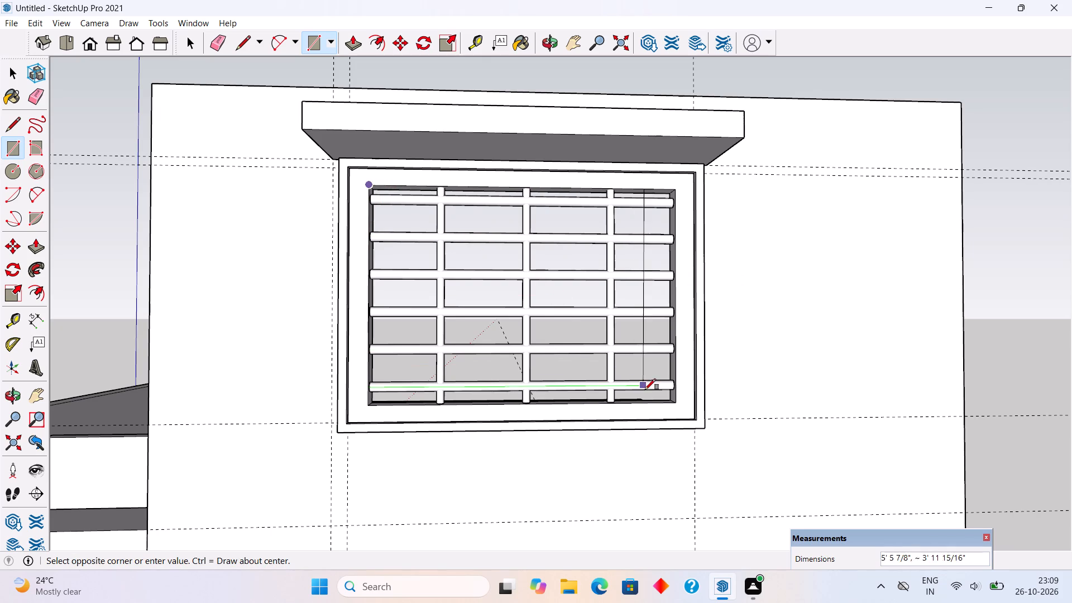
{"action": "left_click", "coordinate": [677, 404]}
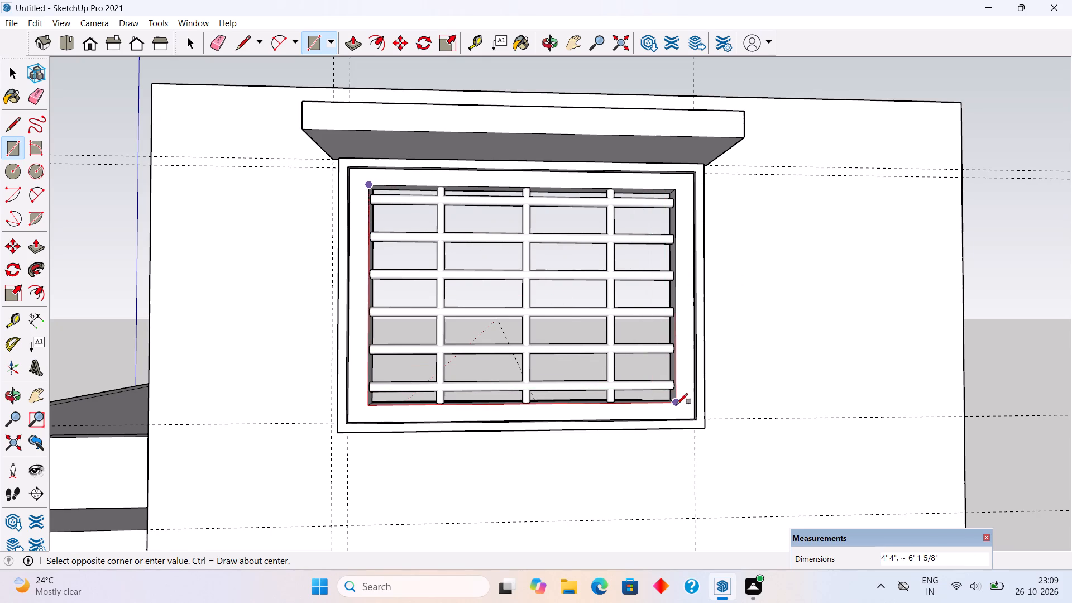
{"action": "key", "text": "space"}
Group the rectangle face and its edges in the top window as a separate pane.
{"action": "triple_click", "coordinate": [600, 334]}
{"action": "right_click", "coordinate": [600, 334]}
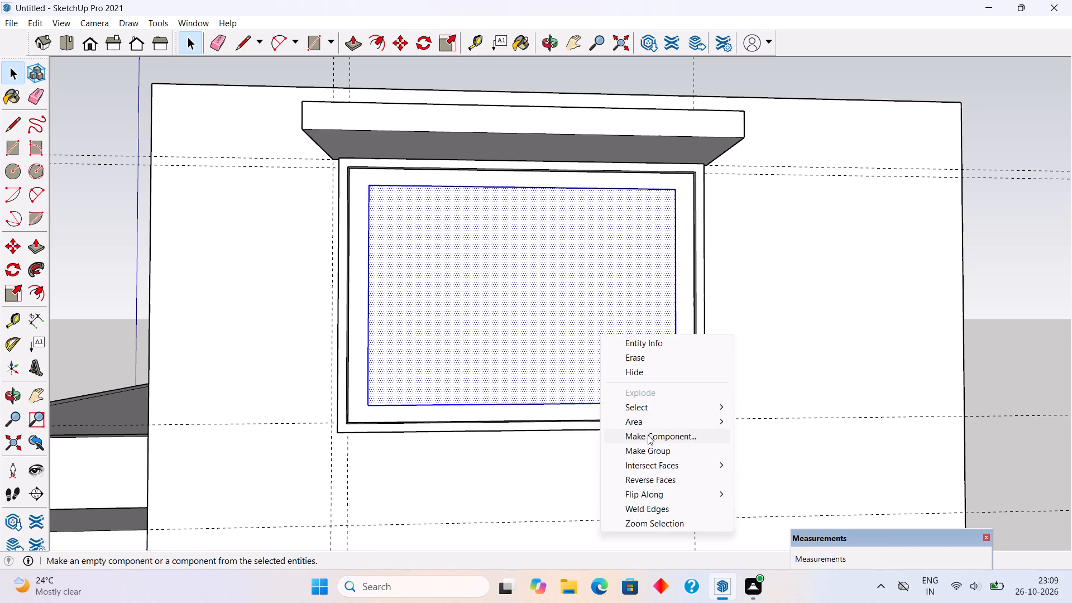
{"action": "left_click", "coordinate": [654, 453]}
{"action": "scroll", "coordinate": [599, 255], "scroll_direction": "down", "scroll_amount": 6}
{"action": "scroll", "coordinate": [585, 156], "scroll_direction": "down", "scroll_amount": 5}
{"action": "scroll", "coordinate": [596, 204], "scroll_direction": "down", "scroll_amount": 4}
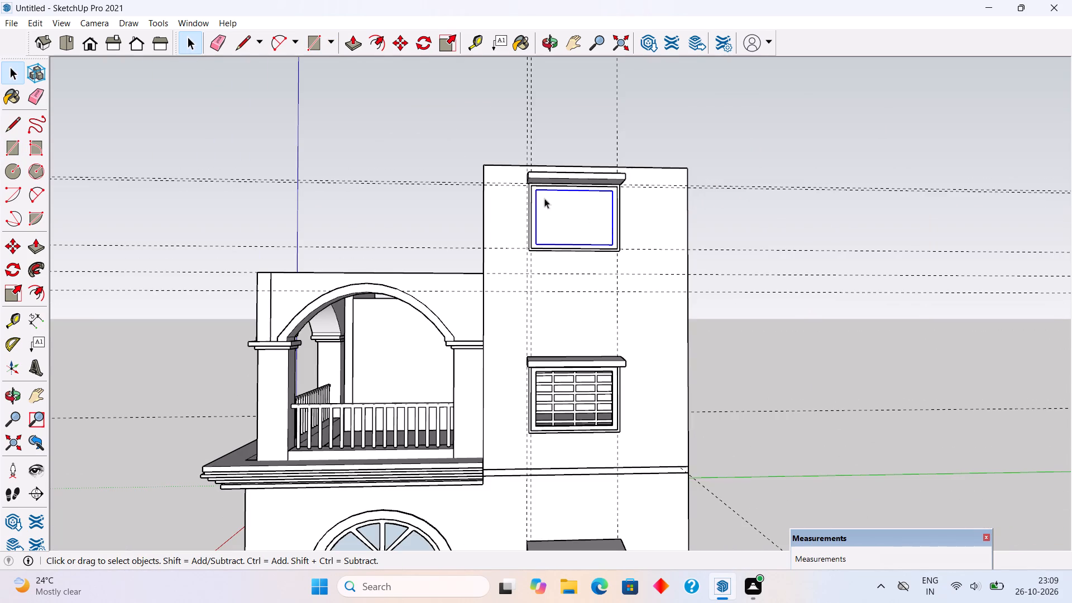
{"action": "left_click", "coordinate": [437, 142]}
Unhide all hidden objects in the model.
{"action": "scroll", "coordinate": [437, 142], "scroll_direction": "down", "scroll_amount": 7}
{"action": "middle_click_drag", "start_coordinate": [466, 193], "coordinate": [519, 291]}
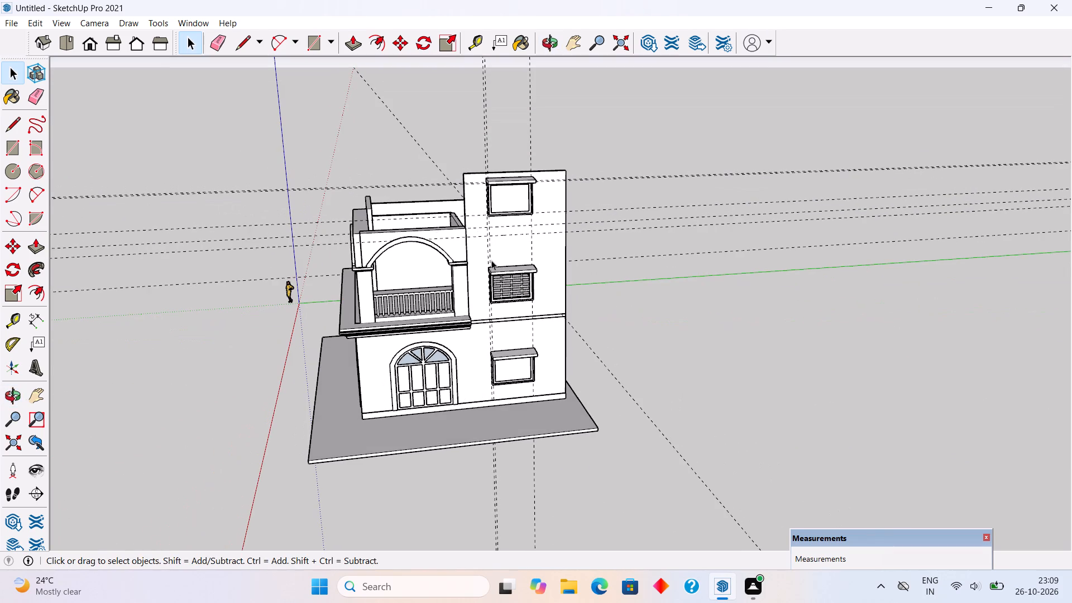
{"action": "left_click", "coordinate": [33, 22]}
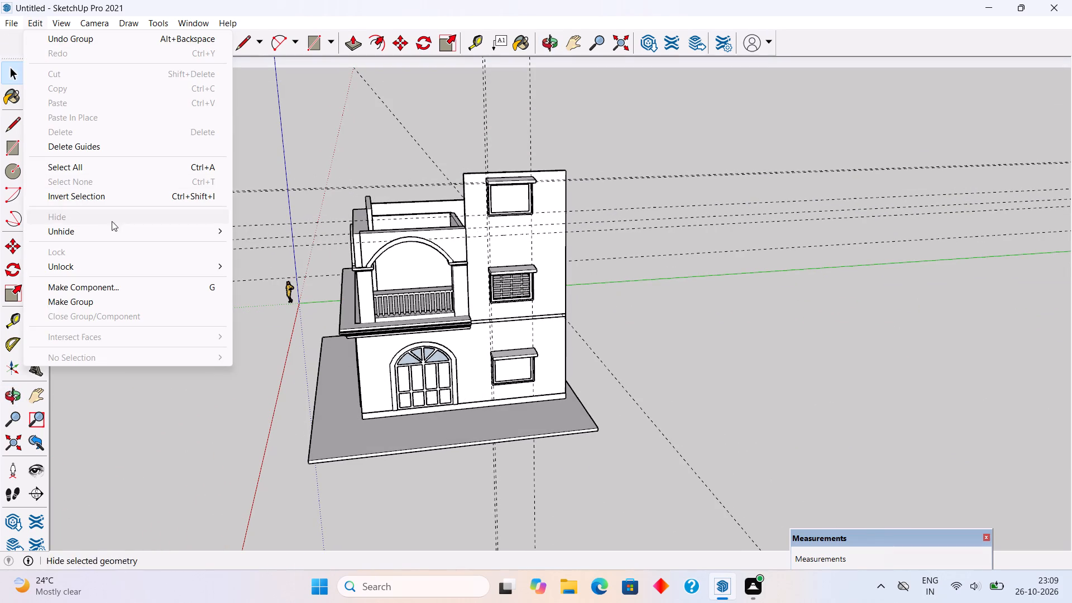
{"action": "left_click", "coordinate": [132, 226]}
{"action": "left_click", "coordinate": [256, 253]}
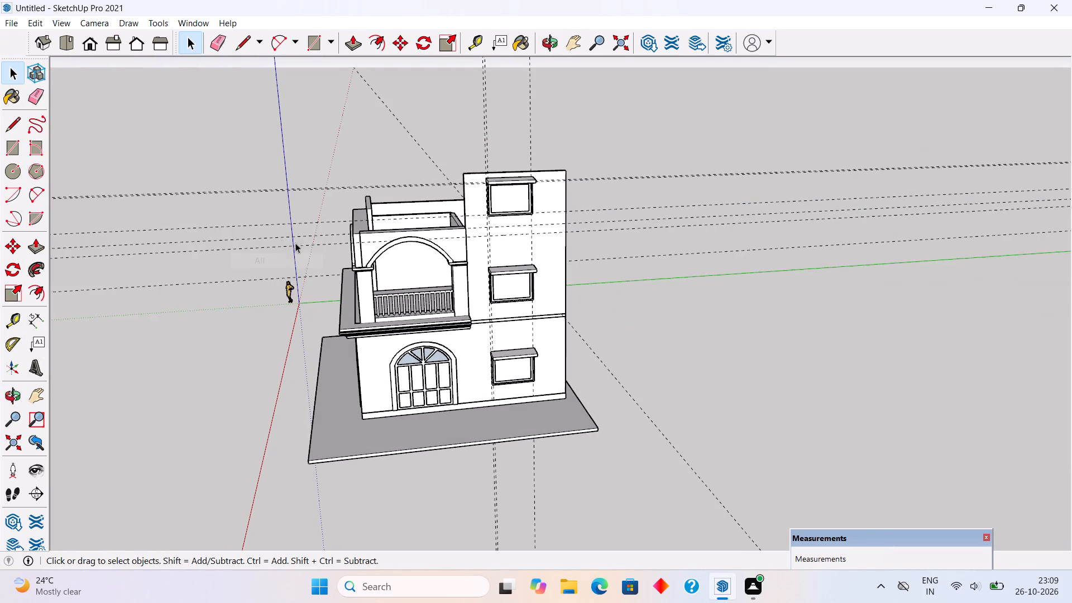
Examine the house from the front corner, the opposite side and above the open upper floor.
{"action": "middle_click_drag", "start_coordinate": [476, 331], "coordinate": [679, 257]}
{"action": "scroll", "coordinate": [604, 246], "scroll_direction": "up", "scroll_amount": 1}
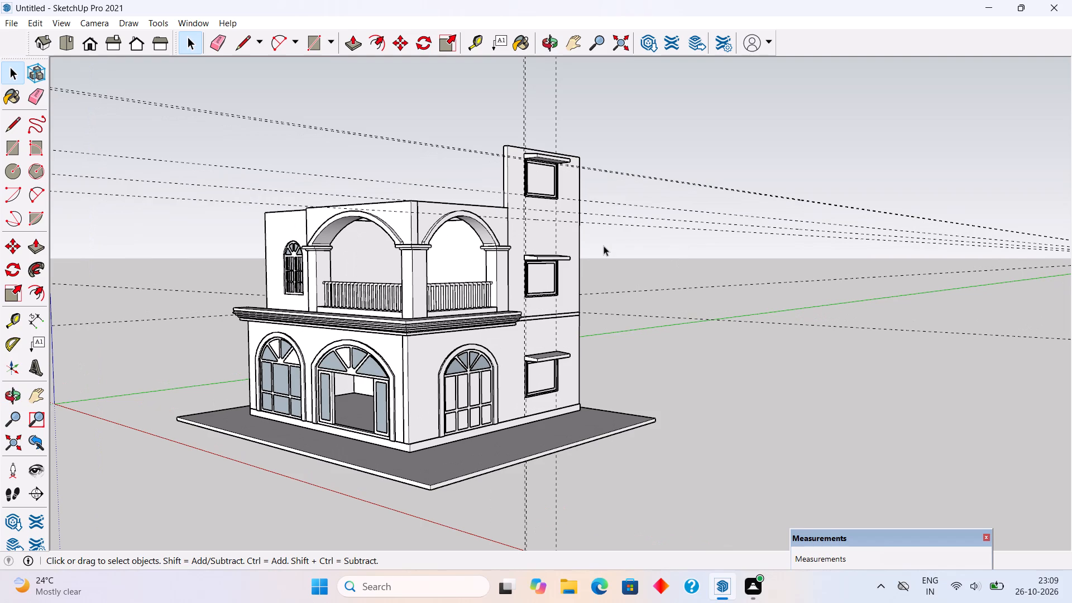
{"action": "scroll", "coordinate": [502, 242], "scroll_direction": "down", "scroll_amount": 5}
{"action": "middle_click_drag", "start_coordinate": [399, 320], "coordinate": [892, 427]}
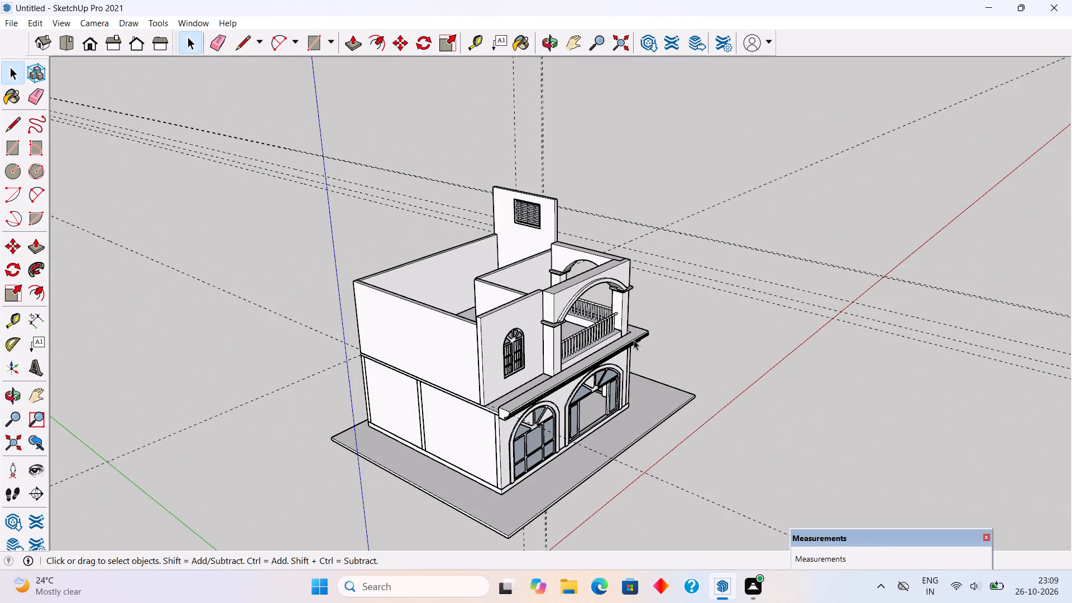
{"action": "scroll", "coordinate": [457, 298], "scroll_direction": "up", "scroll_amount": 3}
{"action": "scroll", "coordinate": [543, 278], "scroll_direction": "up", "scroll_amount": 1}
{"action": "middle_click_drag", "start_coordinate": [502, 273], "coordinate": [418, 273]}
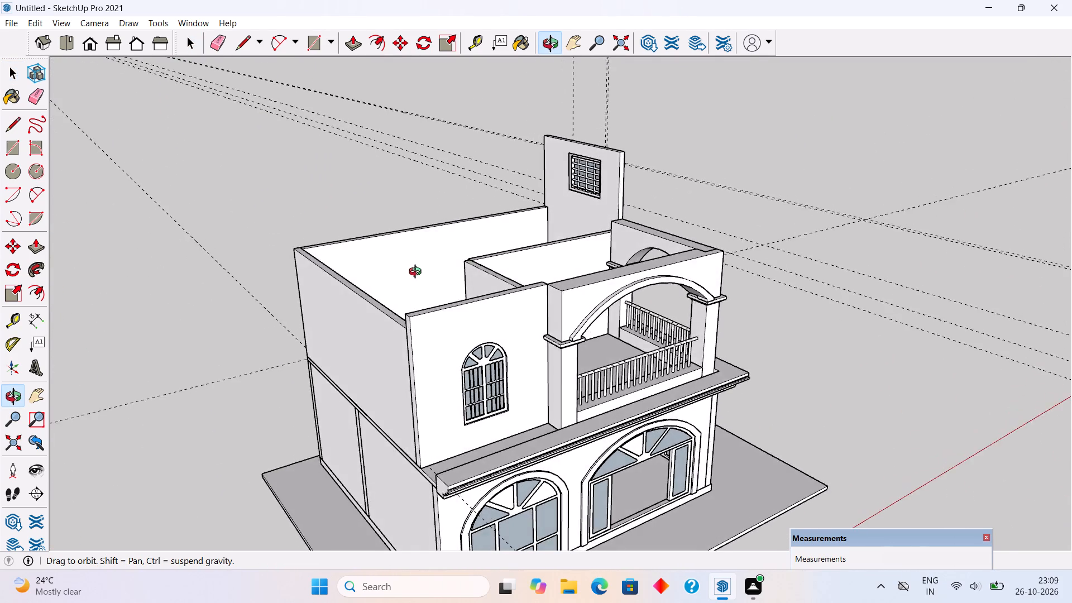
{"action": "middle_click_drag", "start_coordinate": [418, 273], "coordinate": [469, 358]}
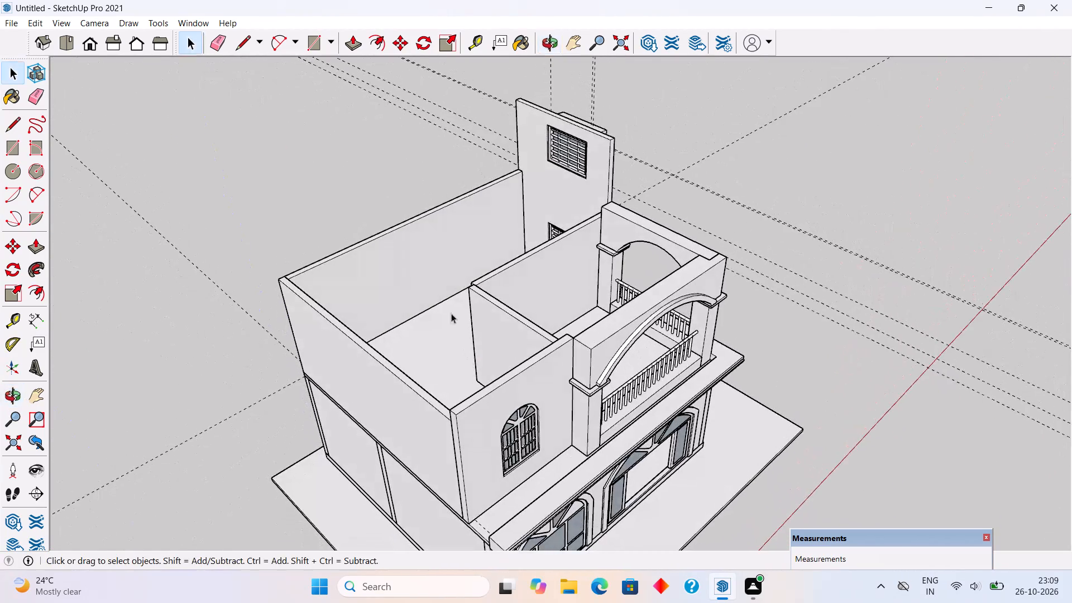
Raise the balcony partition wall that meets the grilled-window wall by 1' 5", level with the balcony's arched wall.
{"action": "scroll", "coordinate": [466, 279], "scroll_direction": "up", "scroll_amount": 4}
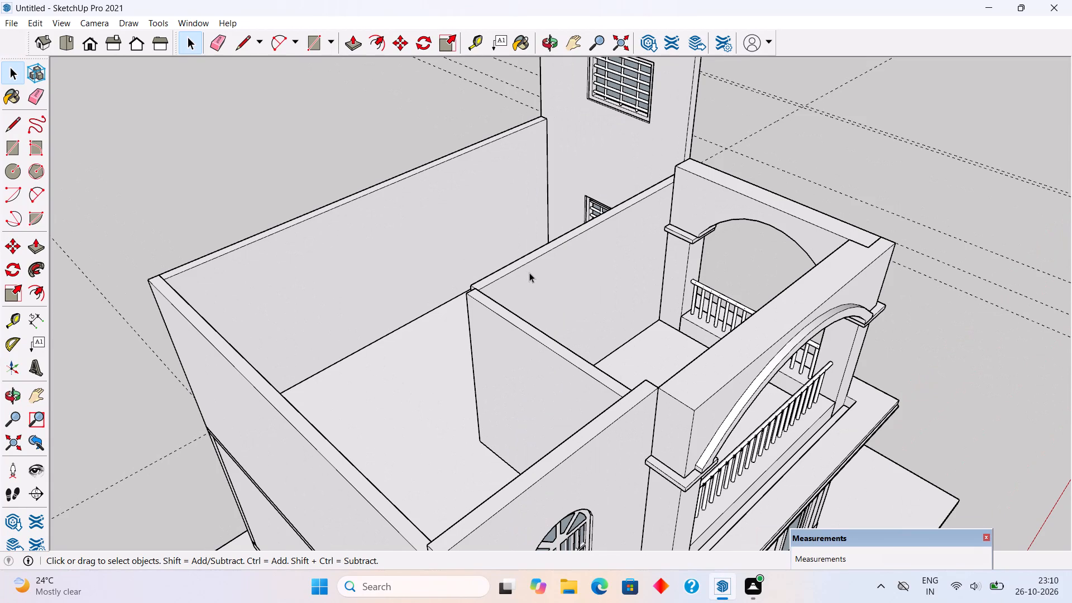
{"action": "middle_click_drag", "start_coordinate": [529, 281], "coordinate": [471, 274]}
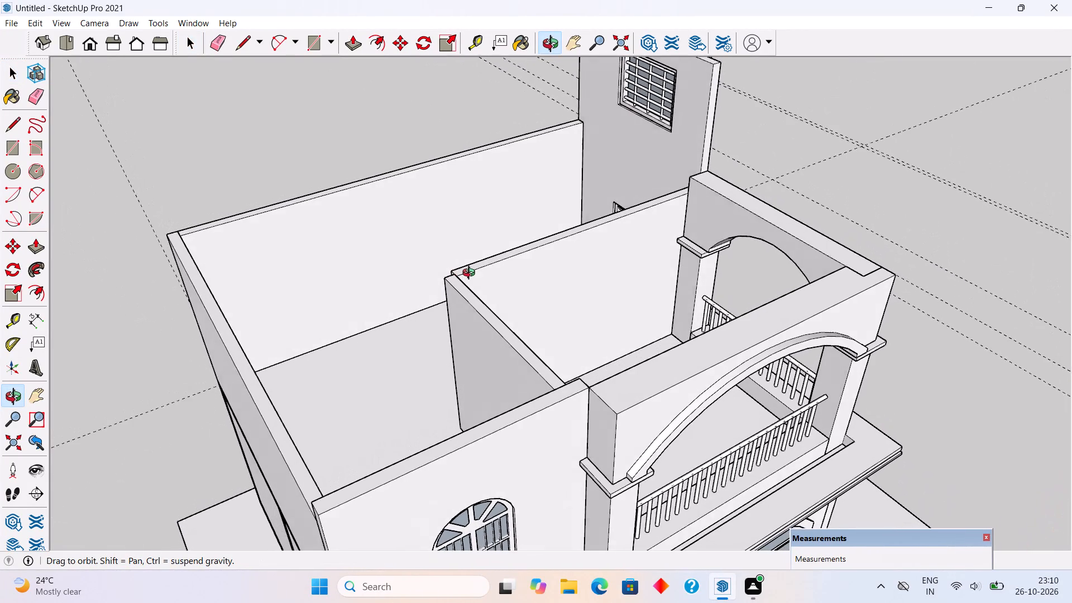
{"action": "middle_click_drag", "start_coordinate": [471, 274], "coordinate": [602, 302]}
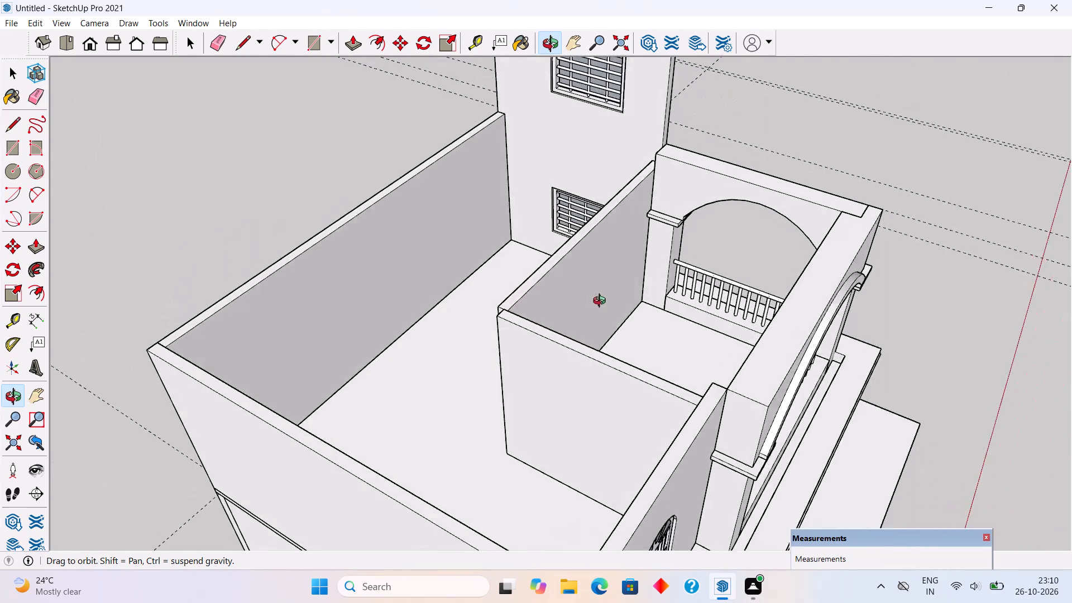
{"action": "middle_click_drag", "start_coordinate": [602, 302], "coordinate": [676, 336]}
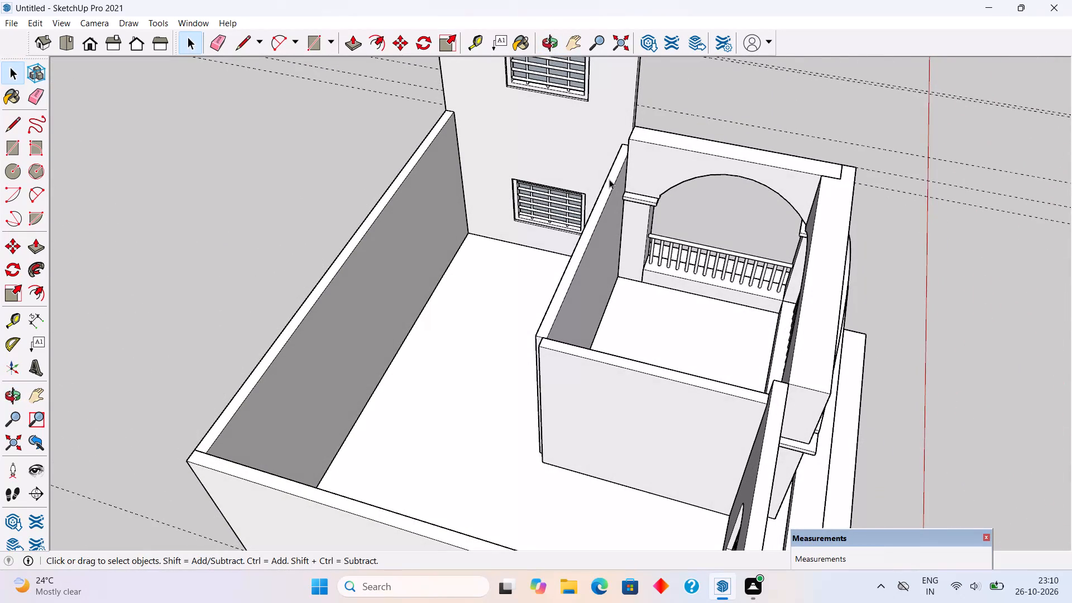
{"action": "left_click", "coordinate": [609, 179]}
{"action": "left_click", "coordinate": [609, 179]}
{"action": "double_click", "coordinate": [609, 179]}
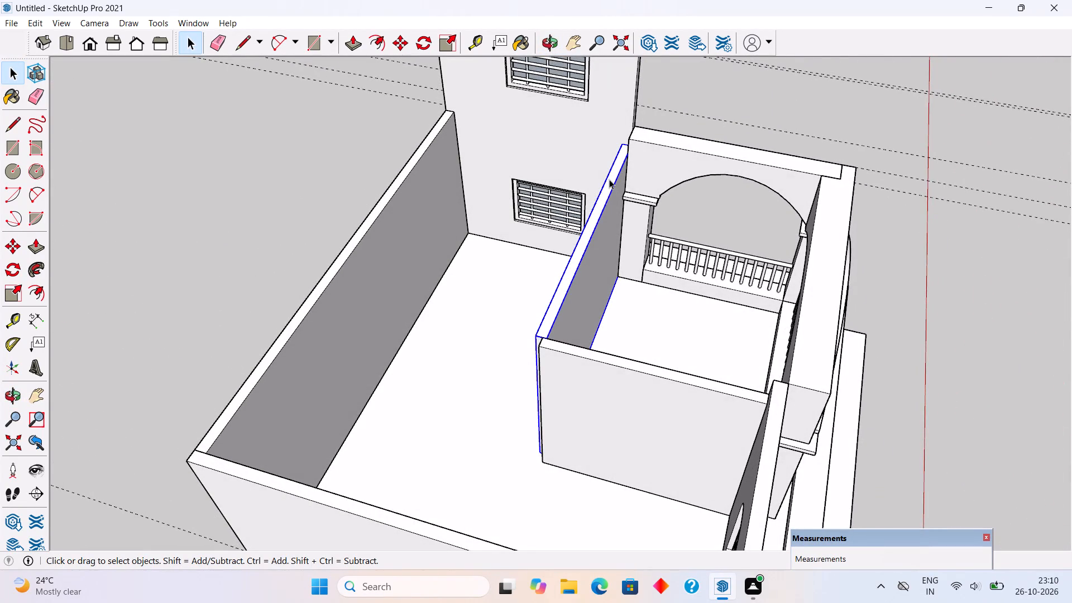
{"action": "left_click", "coordinate": [609, 179]}
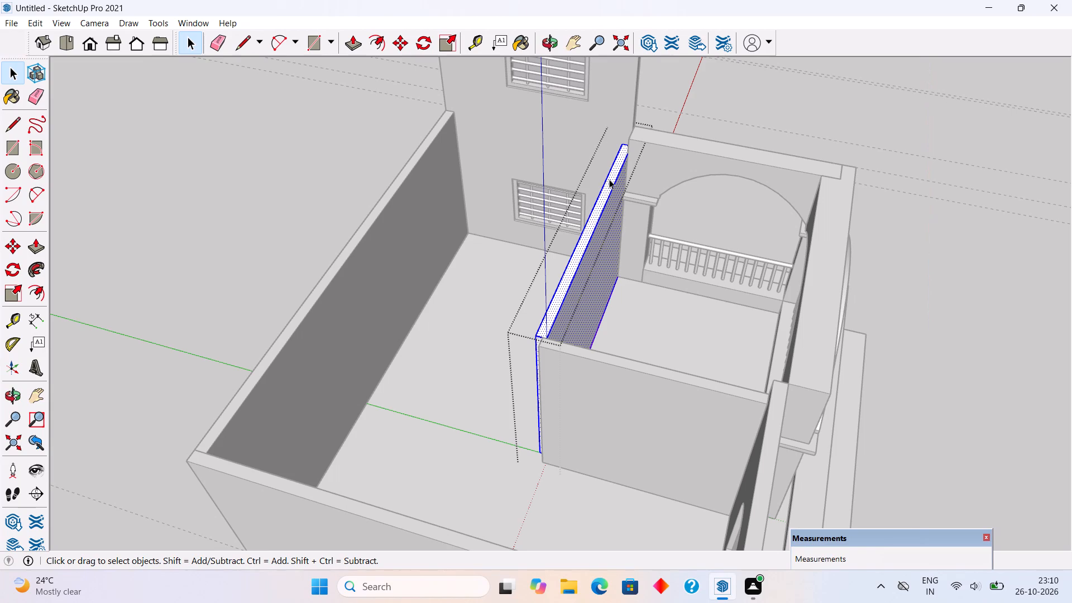
{"action": "key", "text": "p"}
{"action": "left_click", "coordinate": [609, 179]}
{"action": "left_click", "coordinate": [657, 143]}
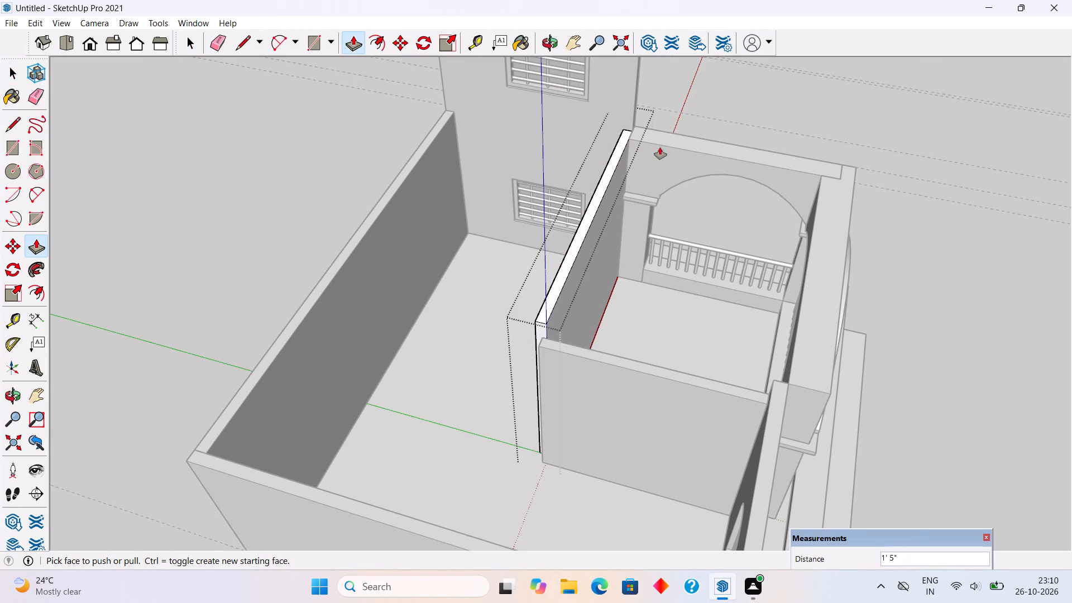
{"action": "key", "text": "space"}
Raise the other balcony partition wall, which meets the arched-window wall, to the level of the balcony's outer wall.
{"action": "triple_click", "coordinate": [630, 374]}
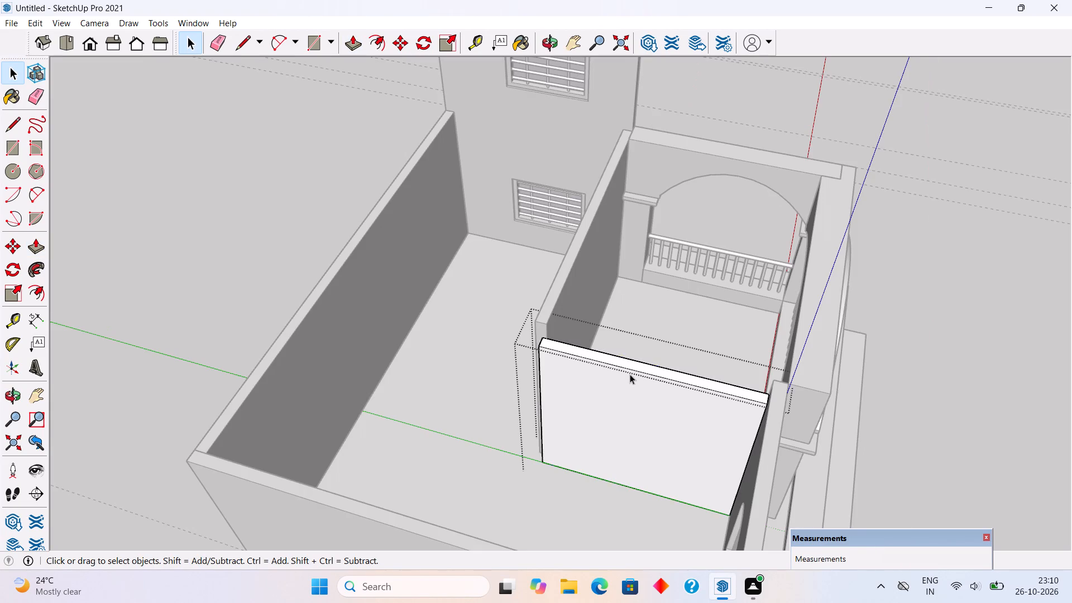
{"action": "key", "text": "p"}
{"action": "left_click", "coordinate": [630, 365]}
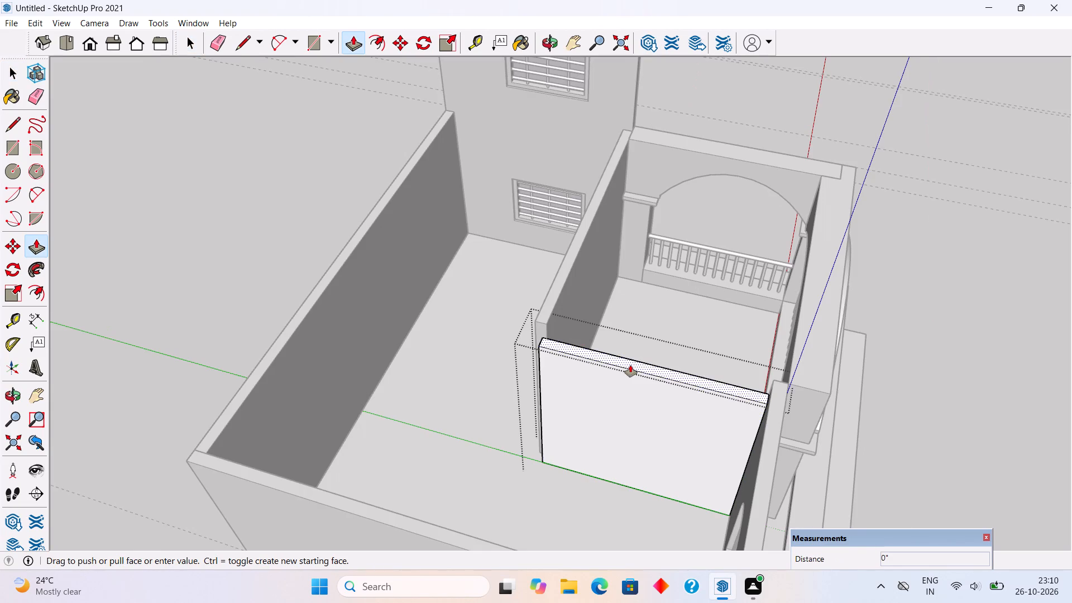
{"action": "left_click", "coordinate": [801, 358]}
{"action": "key", "text": "b"}
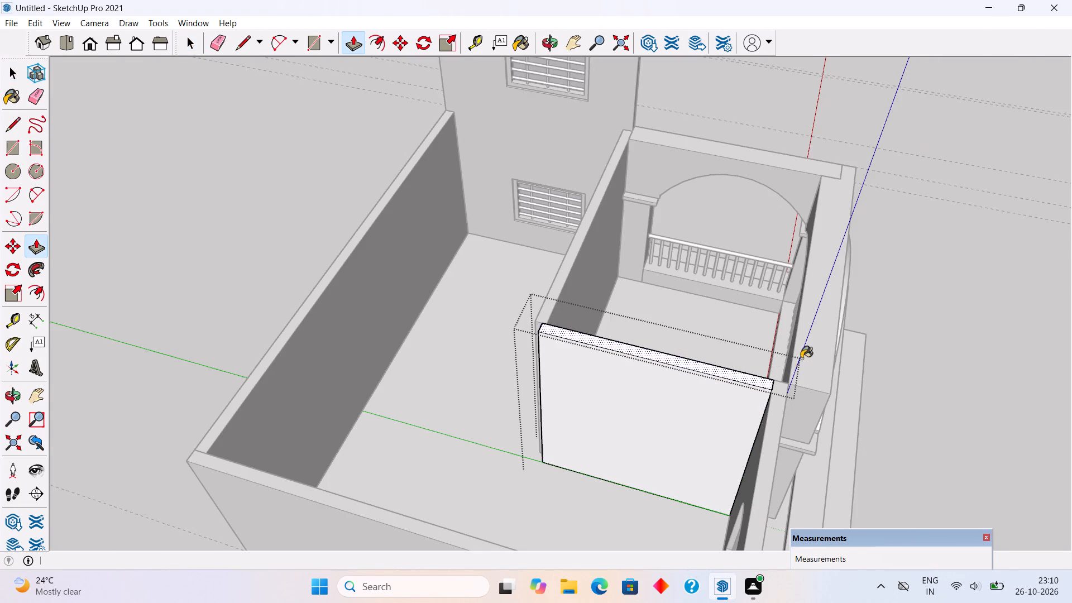
{"action": "scroll", "coordinate": [796, 358], "scroll_direction": "down", "scroll_amount": 6}
{"action": "key", "text": "space"}
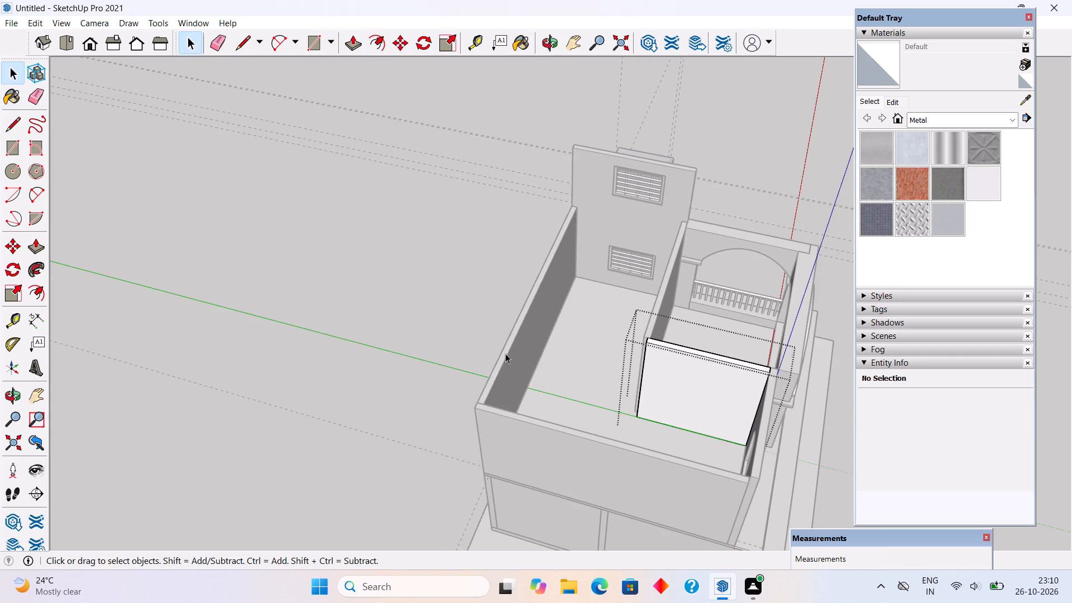
Raise the long outer wall opposite the balcony by 1' 5", level with the raised partition walls.
{"action": "triple_click", "coordinate": [506, 353]}
{"action": "key", "text": "p"}
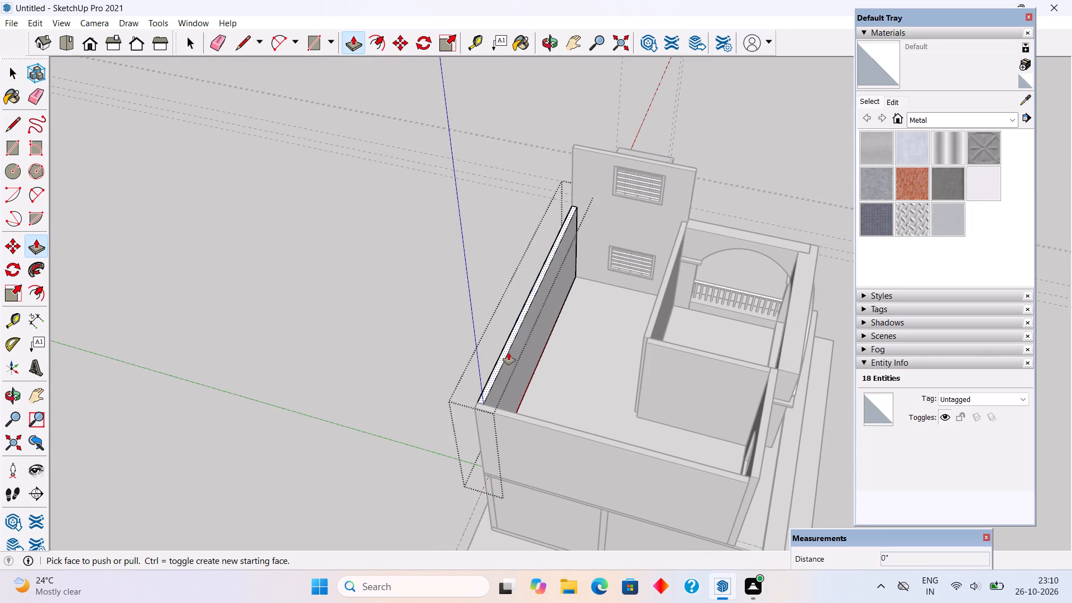
{"action": "left_click", "coordinate": [508, 341]}
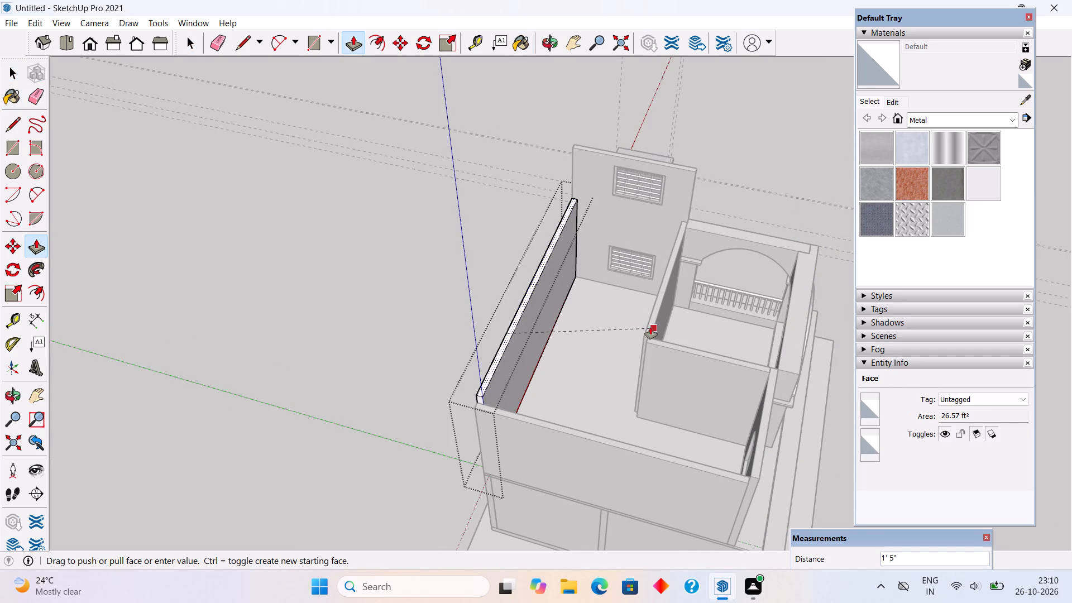
{"action": "left_click", "coordinate": [651, 327]}
{"action": "key", "text": "space"}
Raise the outer wall opposite the grilled-window wall to the level of the raised partition walls.
{"action": "triple_click", "coordinate": [537, 422]}
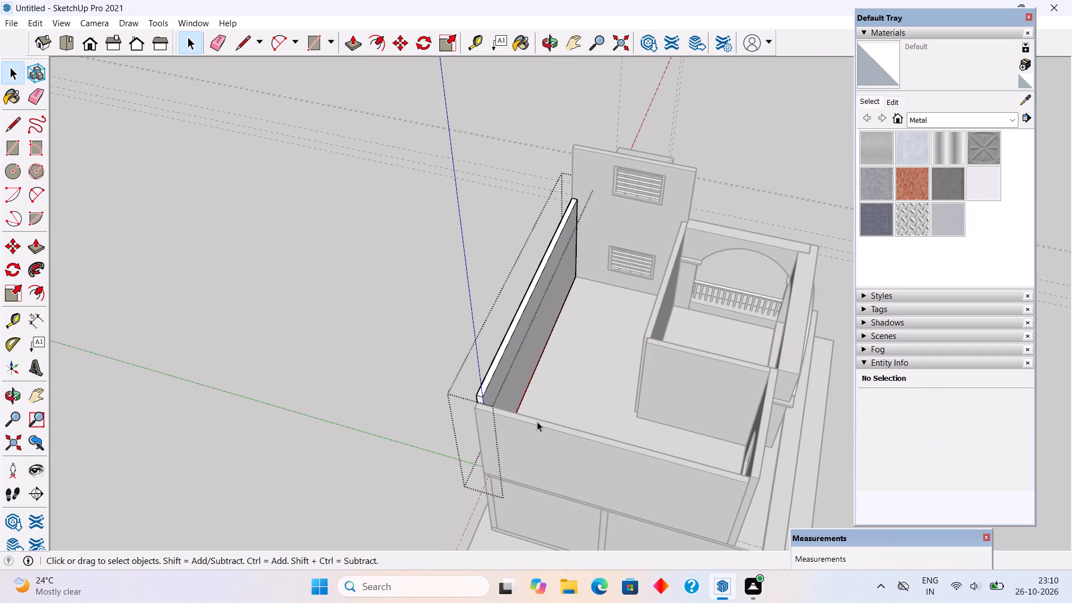
{"action": "key", "text": "p"}
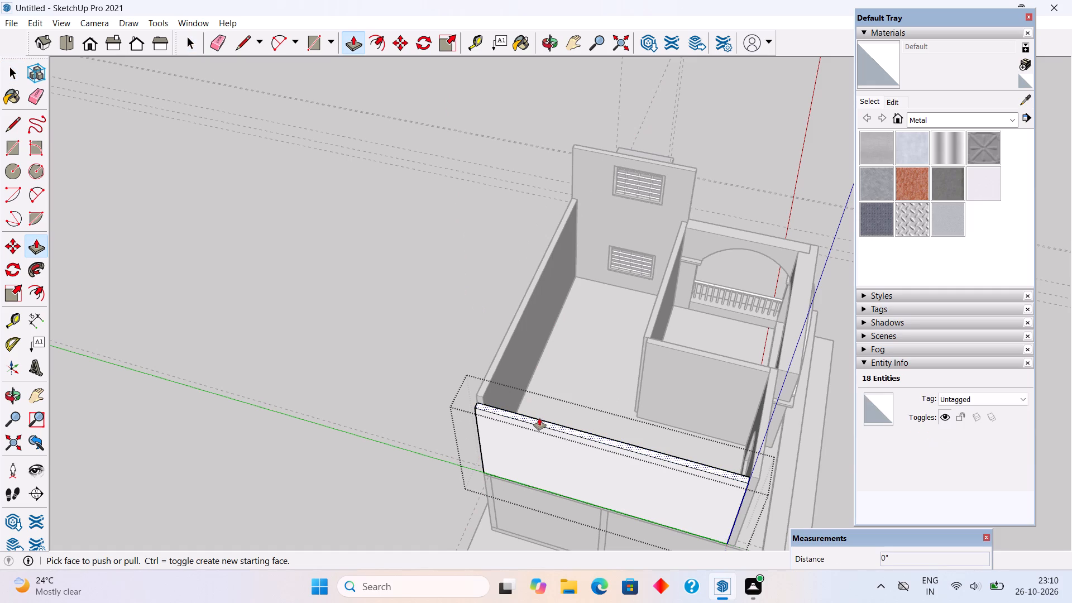
{"action": "left_click", "coordinate": [563, 427]}
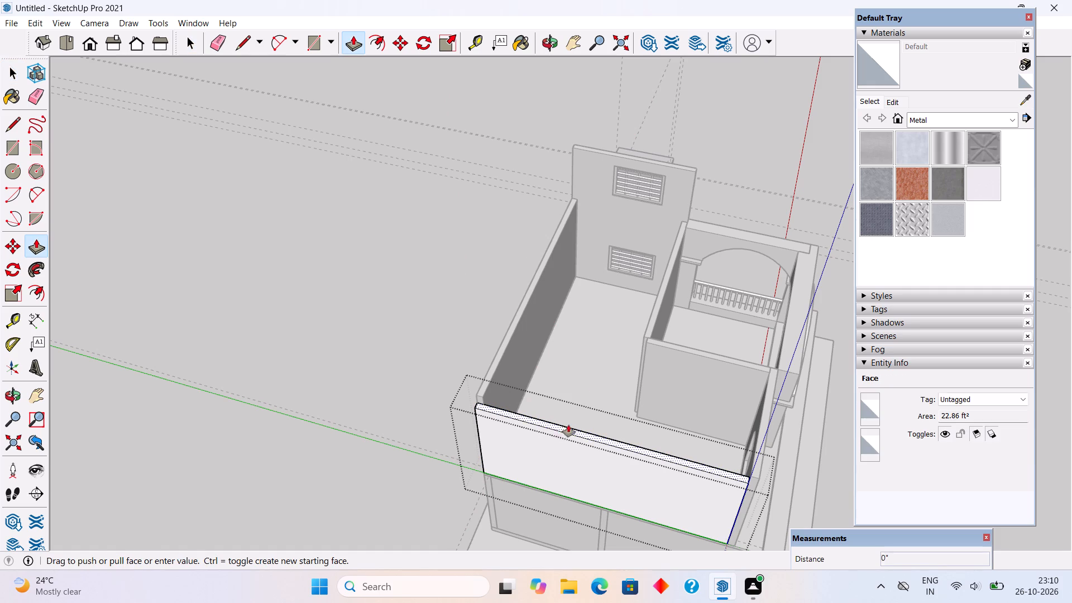
{"action": "left_click", "coordinate": [652, 344]}
{"action": "key", "text": "space"}
{"action": "left_click", "coordinate": [383, 281]}
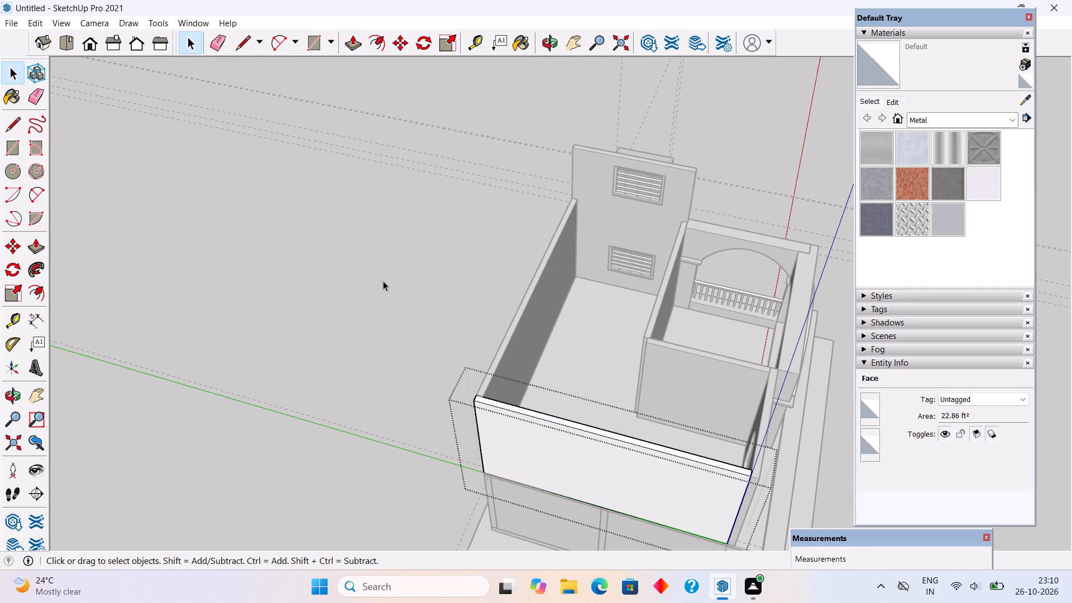
Draw a roof rectangle over the upper-floor walls, from the outer corner at the grilled-window wall to the diagonally opposite arched-window wall corner.
{"action": "scroll", "coordinate": [301, 275], "scroll_direction": "down", "scroll_amount": 6}
{"action": "middle_click_drag", "start_coordinate": [304, 329], "coordinate": [508, 391]}
{"action": "scroll", "coordinate": [508, 391], "scroll_direction": "up", "scroll_amount": 4}
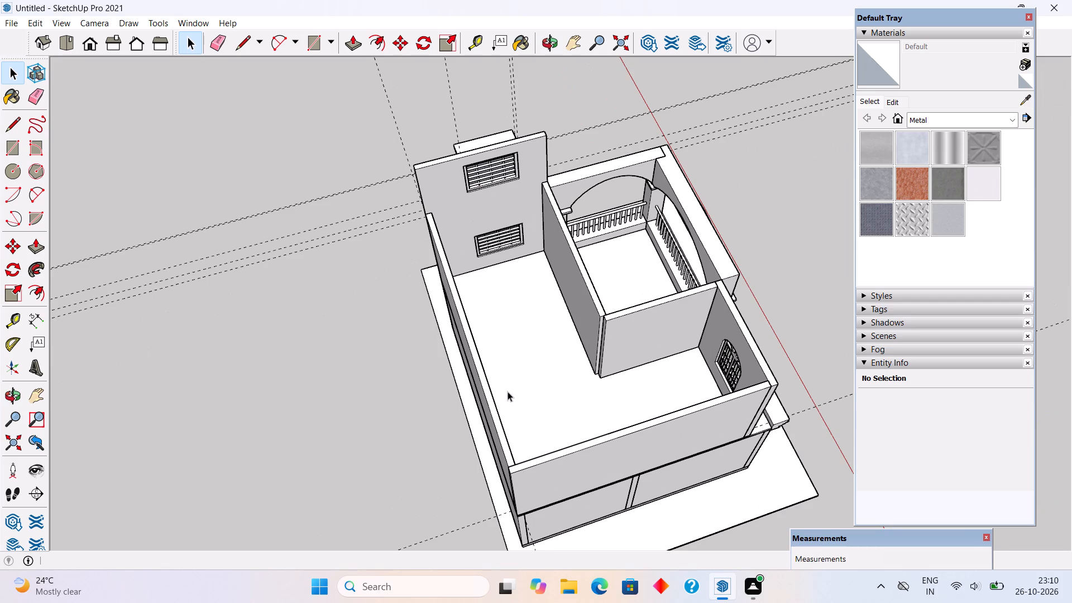
{"action": "middle_click_drag", "start_coordinate": [508, 382], "coordinate": [444, 375]}
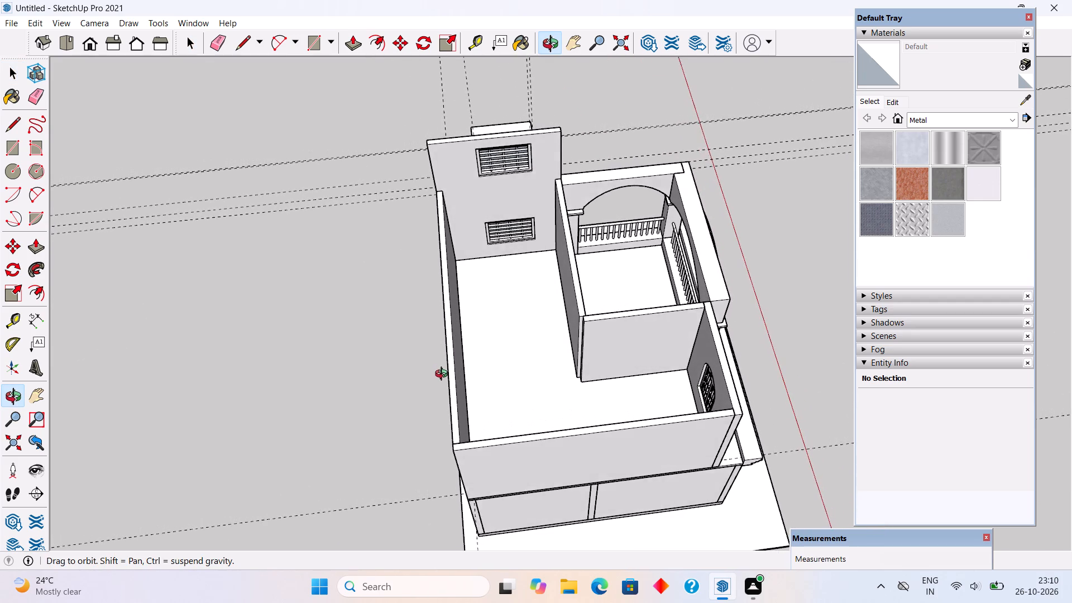
{"action": "middle_click_drag", "start_coordinate": [444, 375], "coordinate": [443, 382]}
{"action": "key", "text": "r"}
{"action": "scroll", "coordinate": [427, 197], "scroll_direction": "up", "scroll_amount": 9}
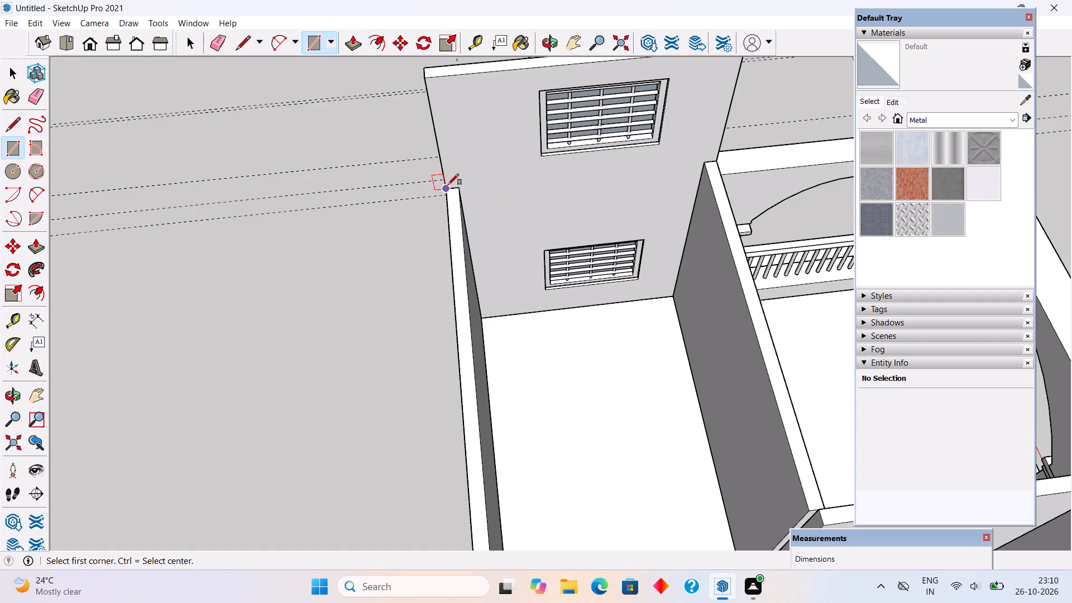
{"action": "left_click", "coordinate": [448, 185]}
{"action": "scroll", "coordinate": [432, 193], "scroll_direction": "down", "scroll_amount": 7}
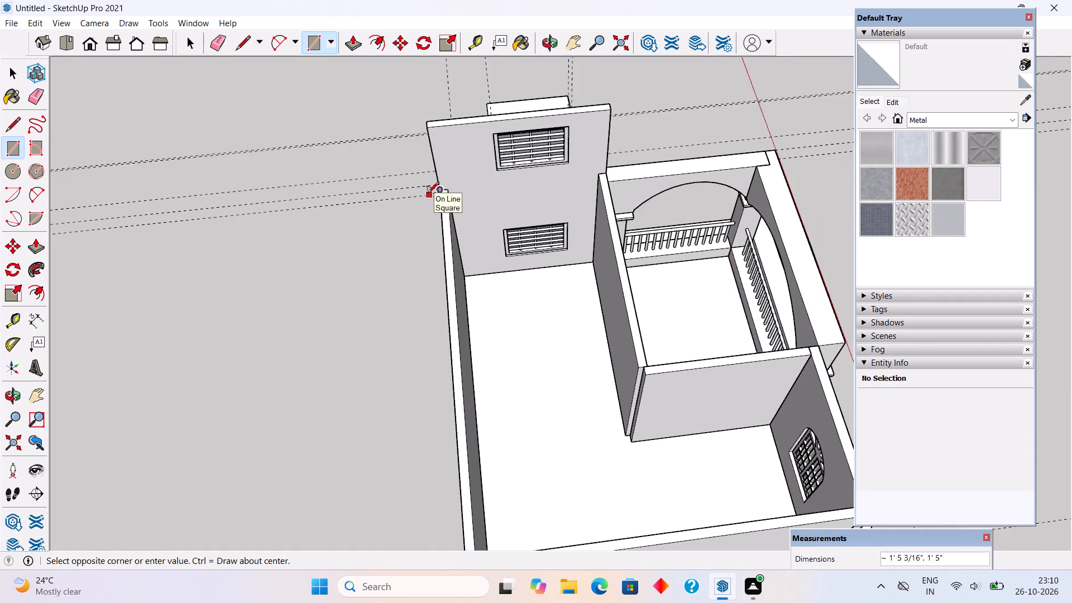
{"action": "scroll", "coordinate": [428, 193], "scroll_direction": "down", "scroll_amount": 1}
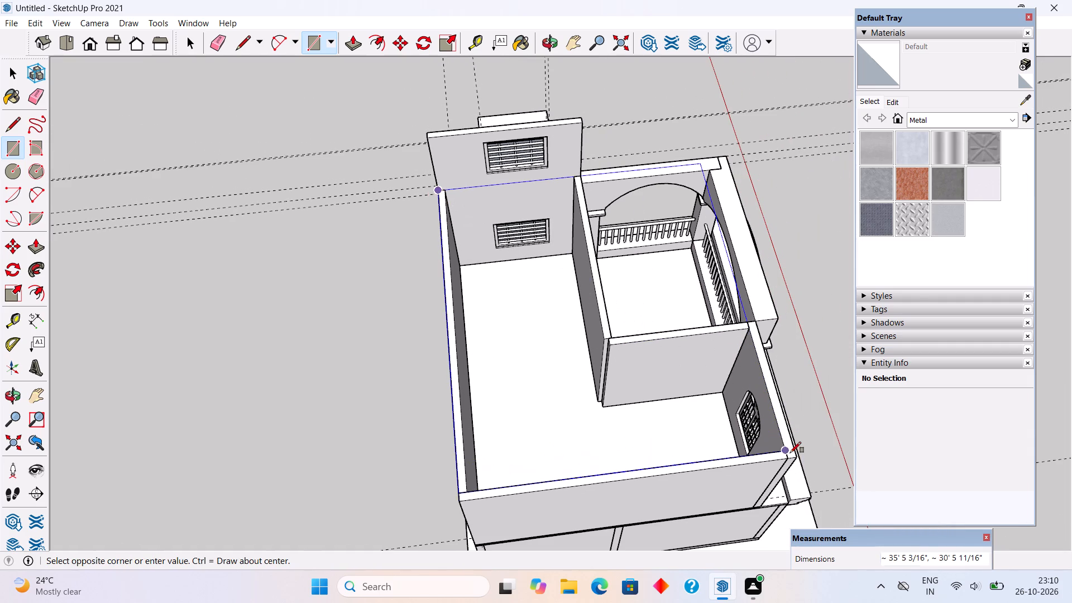
{"action": "left_click", "coordinate": [795, 460]}
Extrude the roof rectangle upward by 2' to form a slab over the upper floor.
{"action": "middle_click_drag", "start_coordinate": [743, 432], "coordinate": [300, 237]}
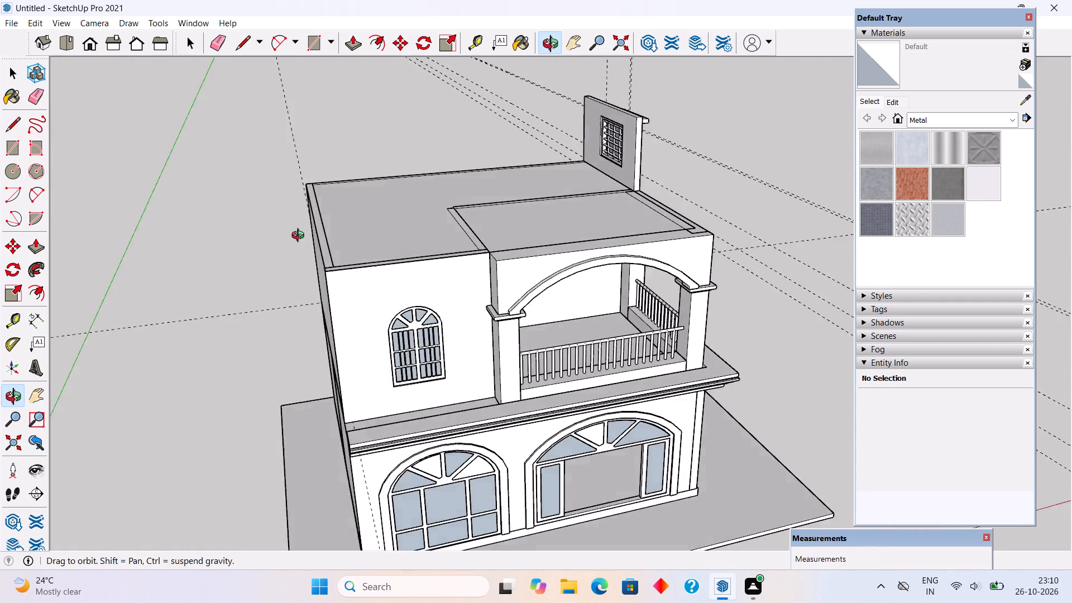
{"action": "middle_click_drag", "start_coordinate": [300, 237], "coordinate": [195, 291]}
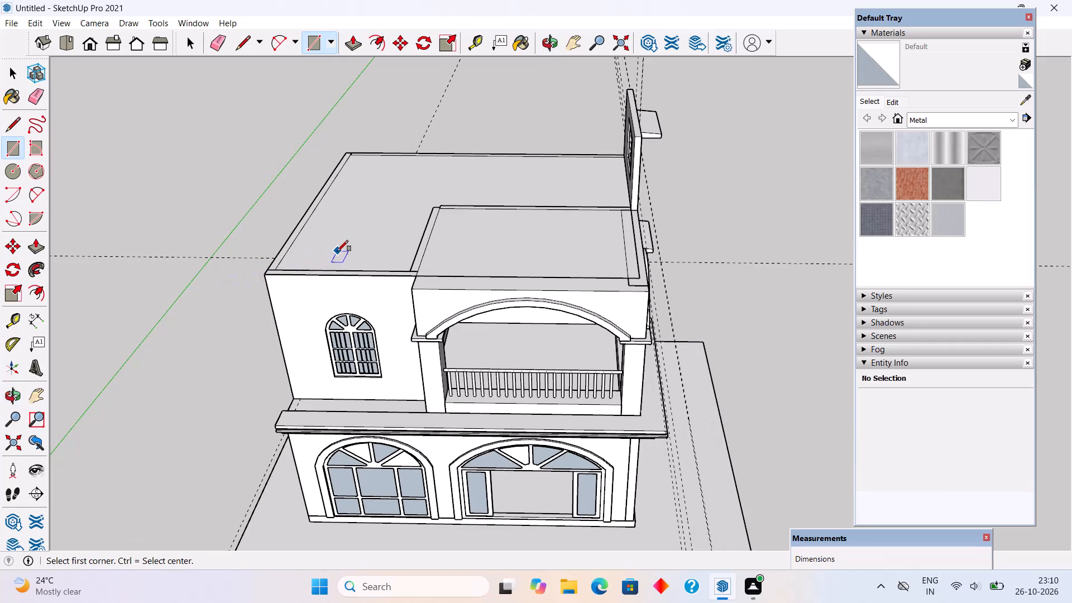
{"action": "key", "text": "p"}
{"action": "left_click", "coordinate": [369, 255]}
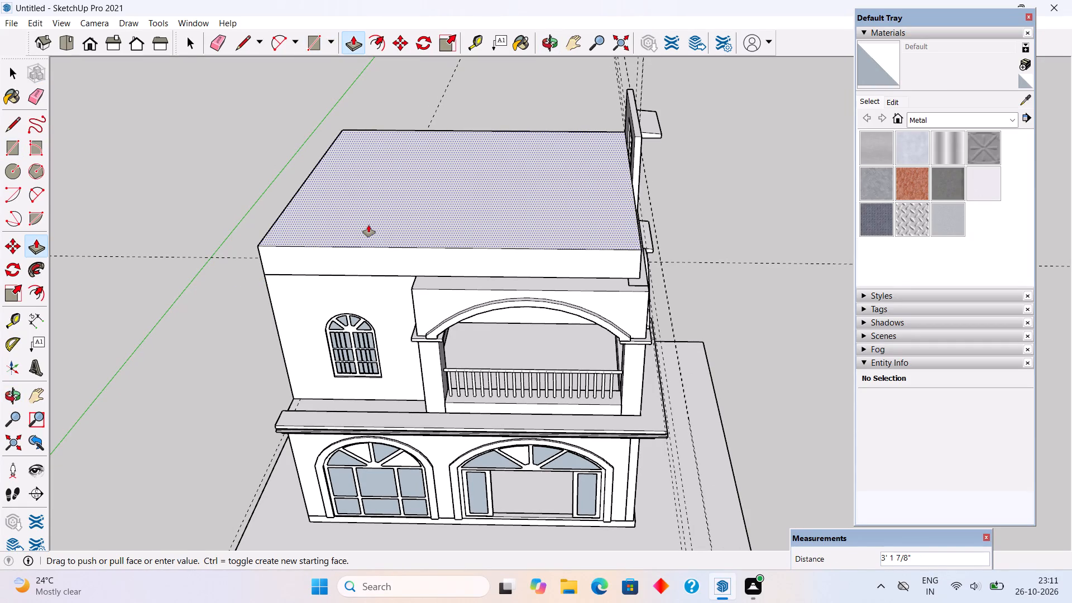
{"action": "type", "text": "2'"}
{"action": "key", "text": "Return"}
{"action": "key", "text": "space"}
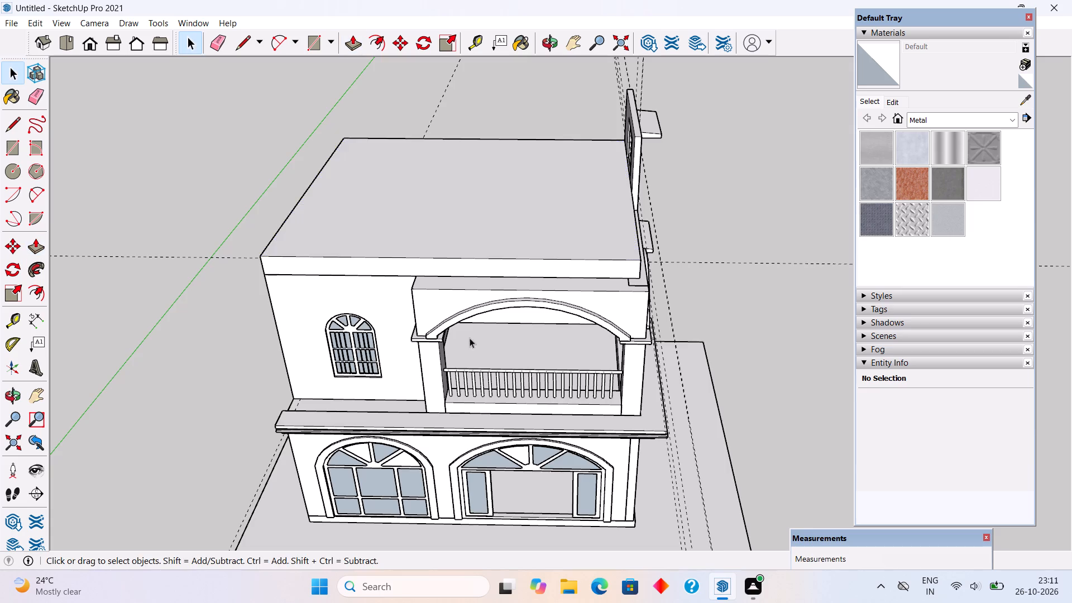
Extend the roof slab's front face outward by 2' 4 3/4", flush with the front of the balcony's arched wall.
{"action": "middle_click_drag", "start_coordinate": [472, 275], "coordinate": [315, 150]}
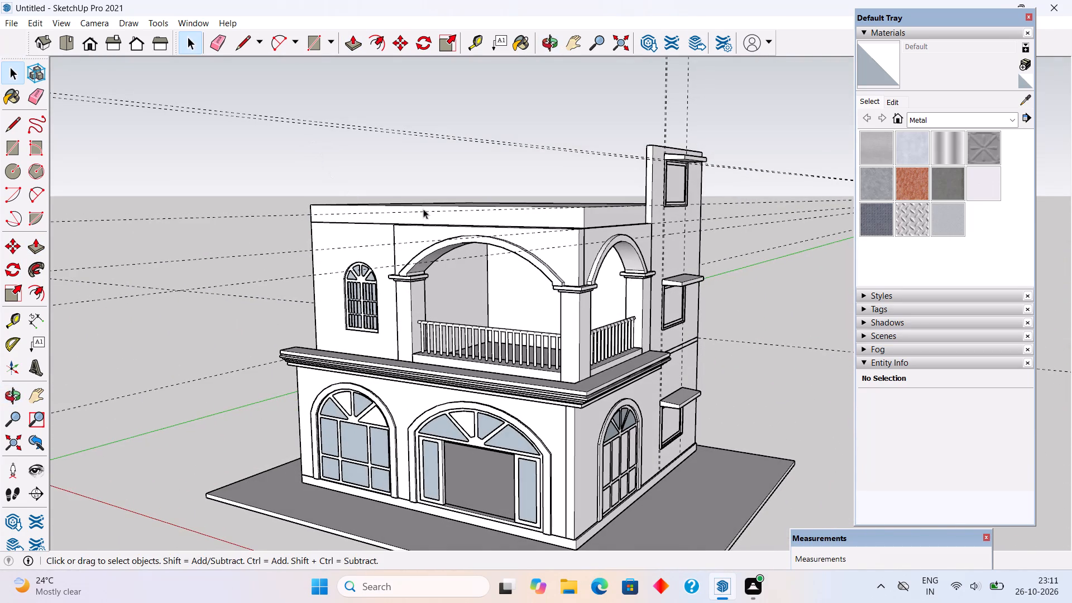
{"action": "scroll", "coordinate": [457, 214], "scroll_direction": "up", "scroll_amount": 5}
{"action": "middle_click_drag", "start_coordinate": [490, 181], "coordinate": [618, 219]}
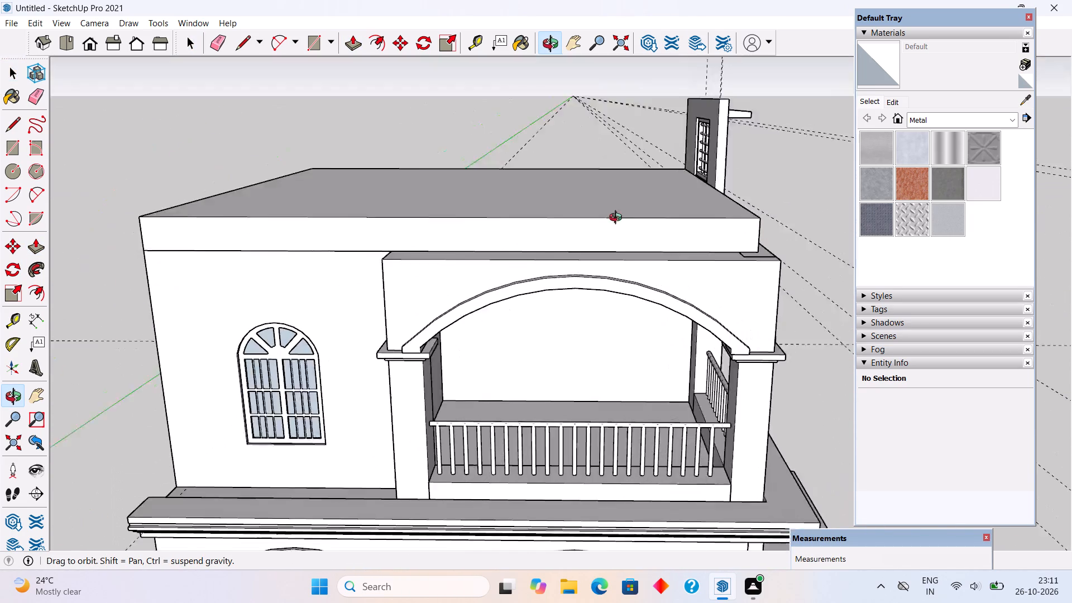
{"action": "middle_click_drag", "start_coordinate": [618, 219], "coordinate": [540, 202]}
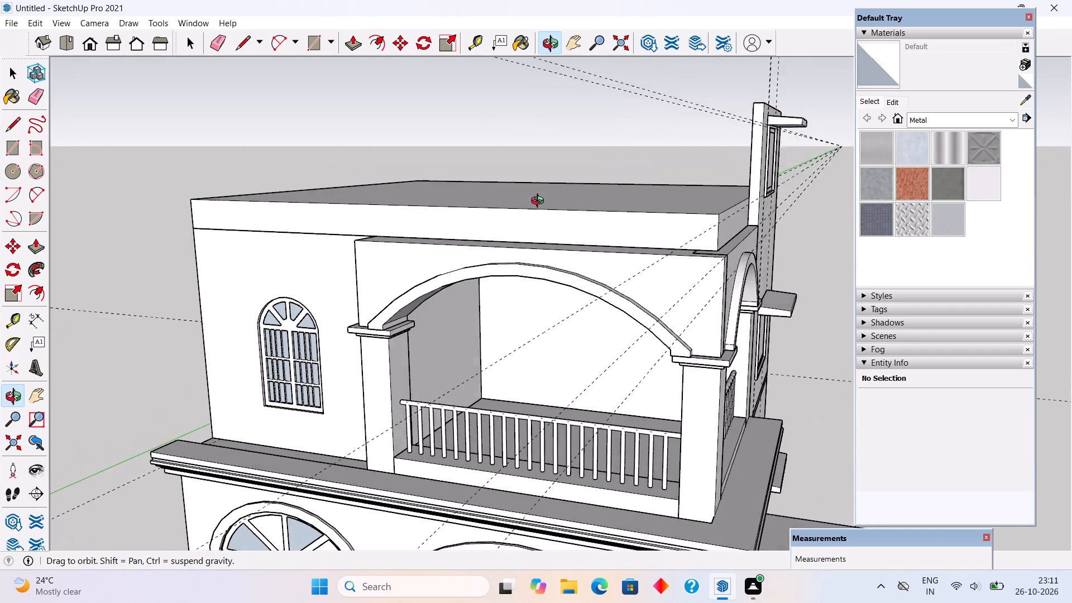
{"action": "middle_click_drag", "start_coordinate": [540, 202], "coordinate": [673, 65]}
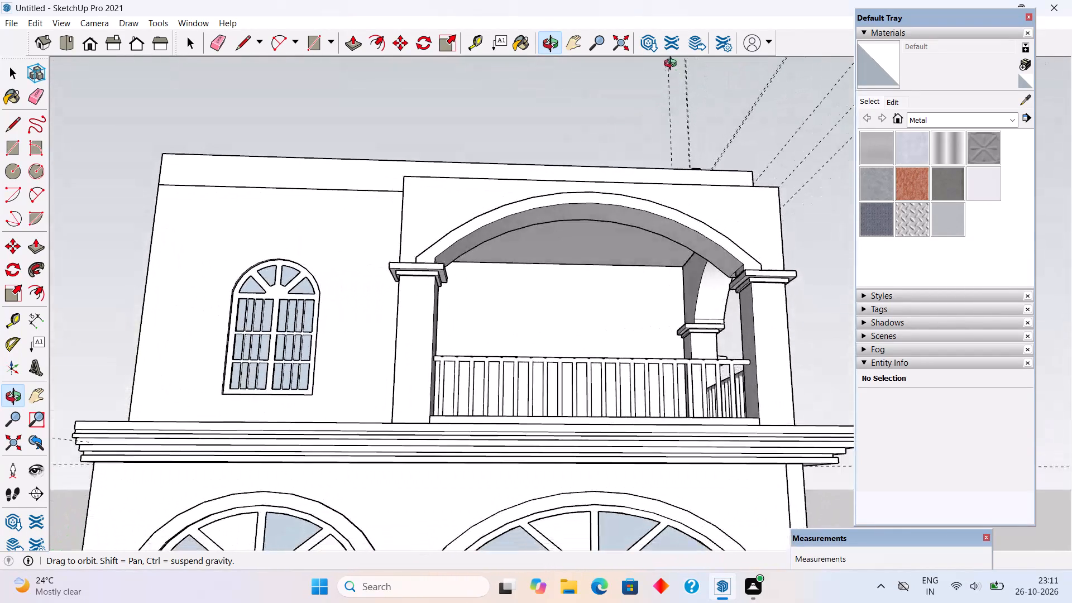
{"action": "middle_click_drag", "start_coordinate": [673, 65], "coordinate": [666, 261]}
{"action": "scroll", "coordinate": [665, 261], "scroll_direction": "down", "scroll_amount": 3}
{"action": "scroll", "coordinate": [606, 183], "scroll_direction": "down", "scroll_amount": 6}
{"action": "middle_click_drag", "start_coordinate": [666, 235], "coordinate": [640, 185]}
{"action": "scroll", "coordinate": [640, 185], "scroll_direction": "up", "scroll_amount": 2}
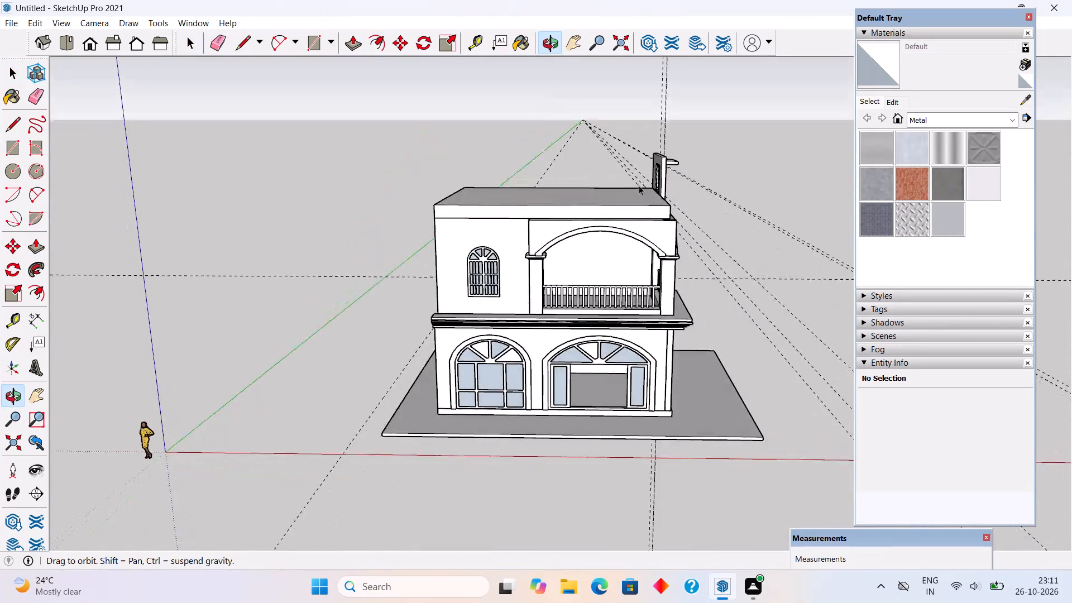
{"action": "scroll", "coordinate": [639, 185], "scroll_direction": "up", "scroll_amount": 2}
{"action": "scroll", "coordinate": [657, 257], "scroll_direction": "up", "scroll_amount": 3}
{"action": "left_click", "coordinate": [505, 213]}
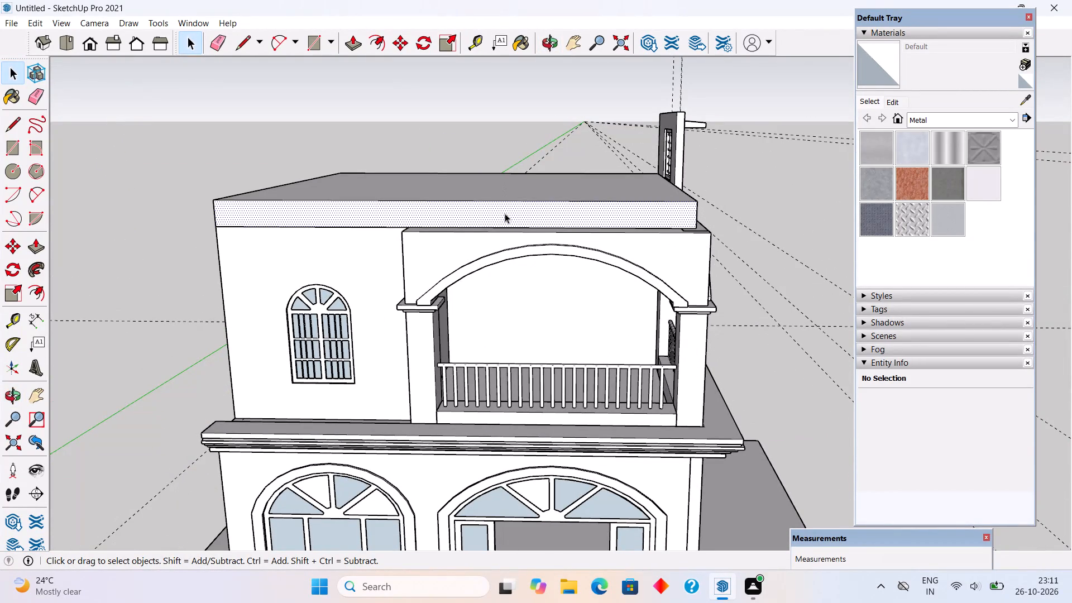
{"action": "key", "text": "p"}
{"action": "left_click", "coordinate": [505, 213]}
{"action": "middle_click_drag", "start_coordinate": [483, 228], "coordinate": [594, 174]}
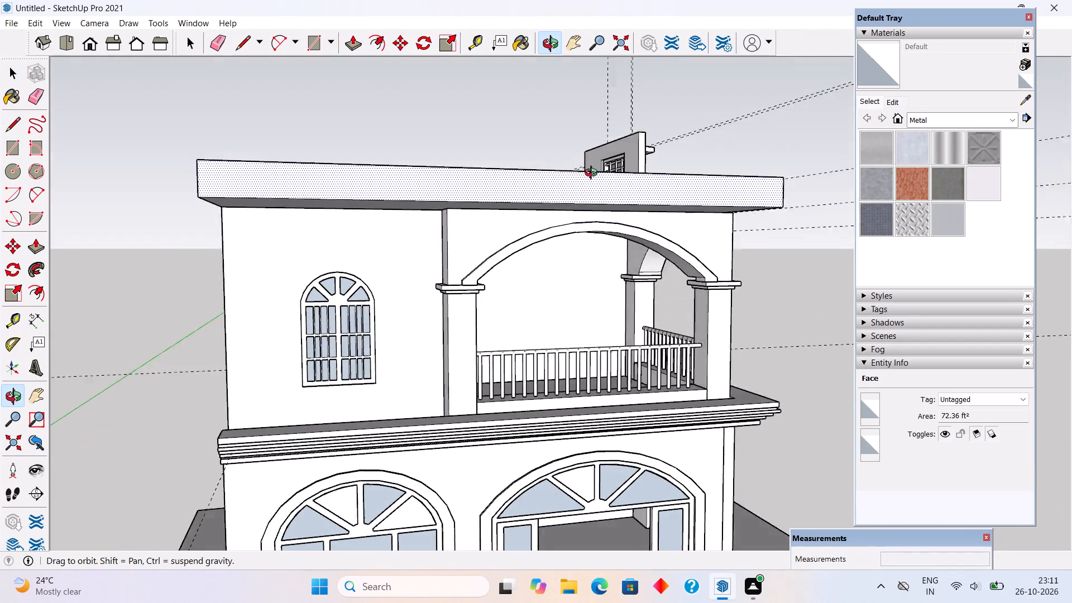
{"action": "middle_click_drag", "start_coordinate": [594, 174], "coordinate": [695, 159]}
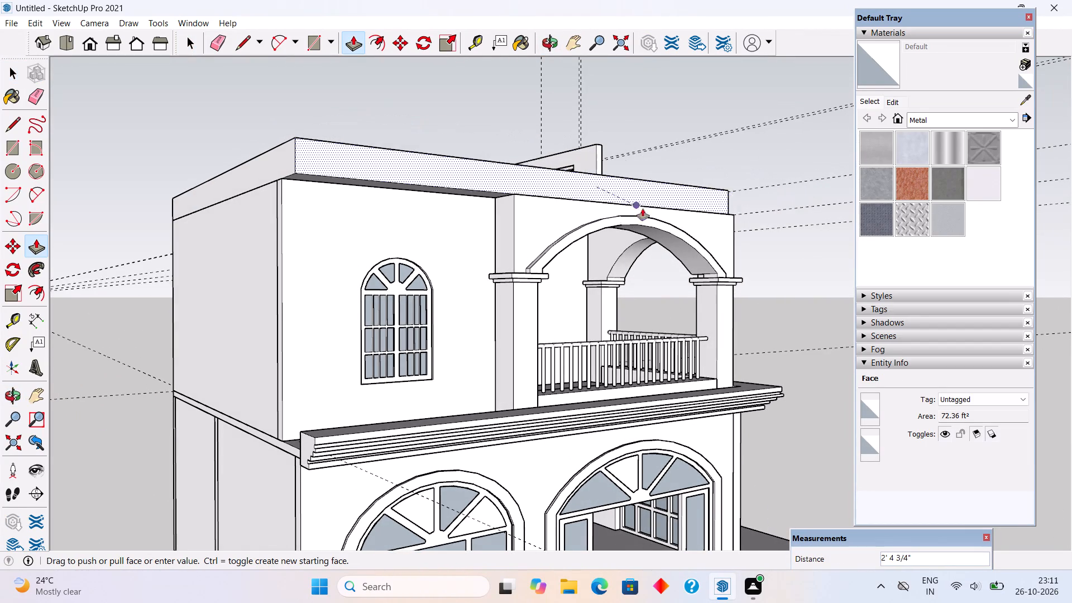
{"action": "left_click", "coordinate": [520, 236]}
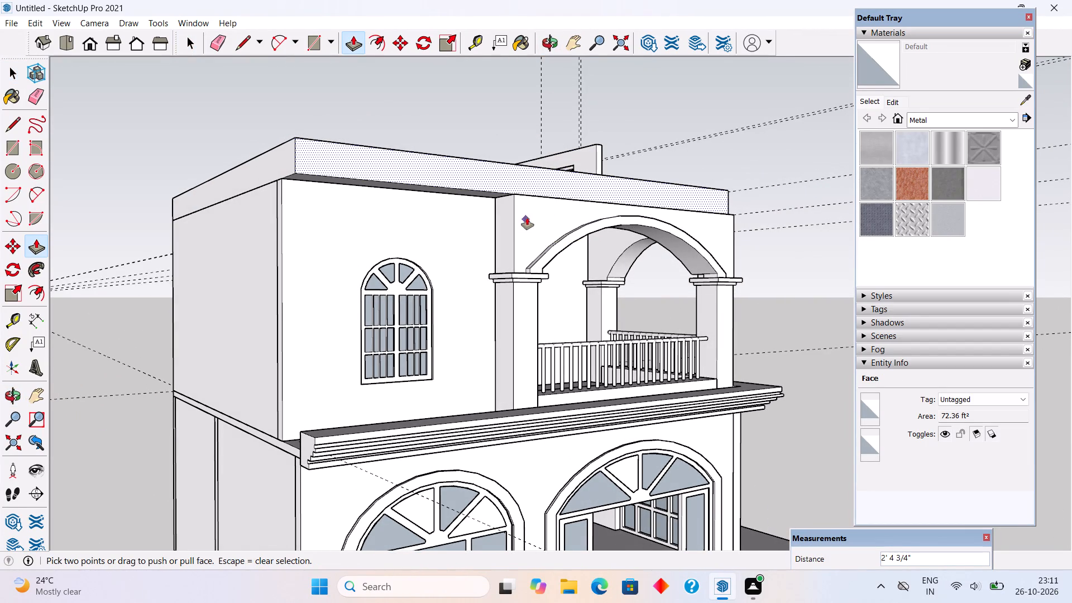
Measure the distance from the balcony side wall's outer top edge to the side of the roof slab.
{"action": "middle_click_drag", "start_coordinate": [576, 268], "coordinate": [478, 391]}
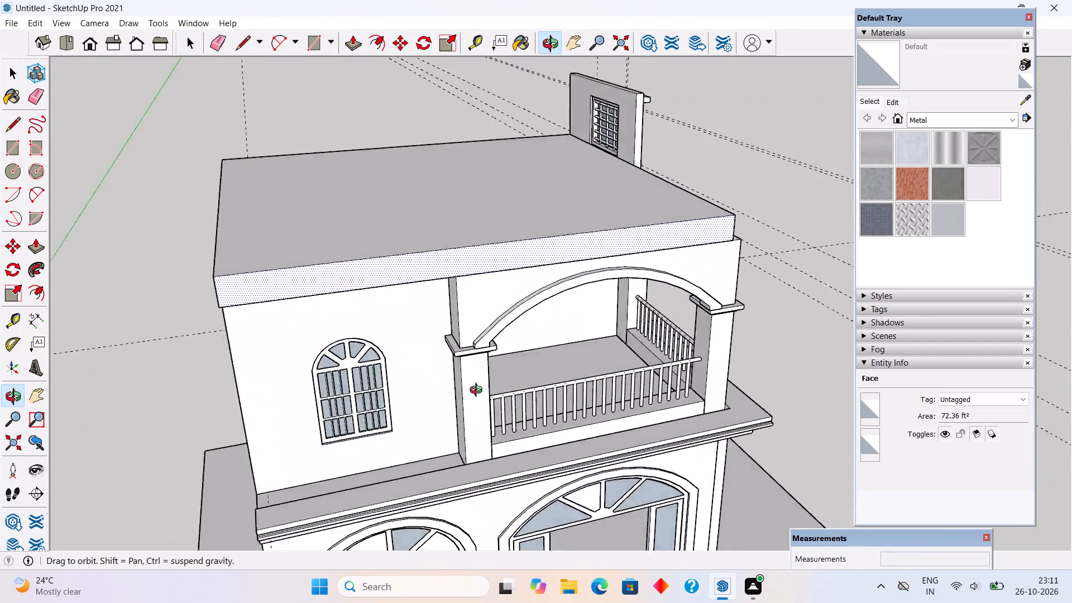
{"action": "middle_click_drag", "start_coordinate": [478, 391], "coordinate": [146, 310]}
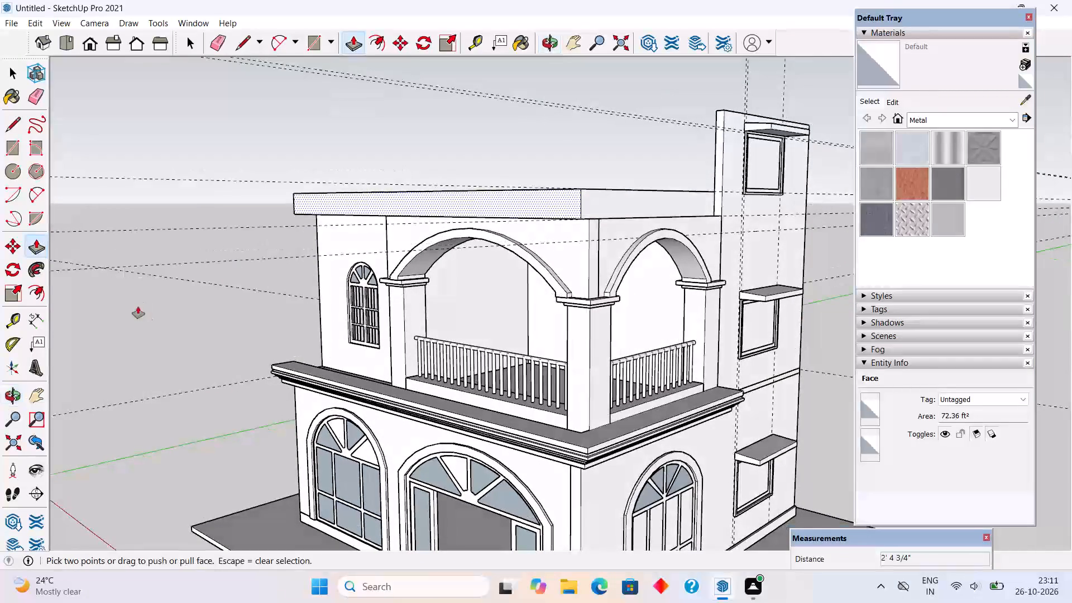
{"action": "scroll", "coordinate": [519, 253], "scroll_direction": "up", "scroll_amount": 3}
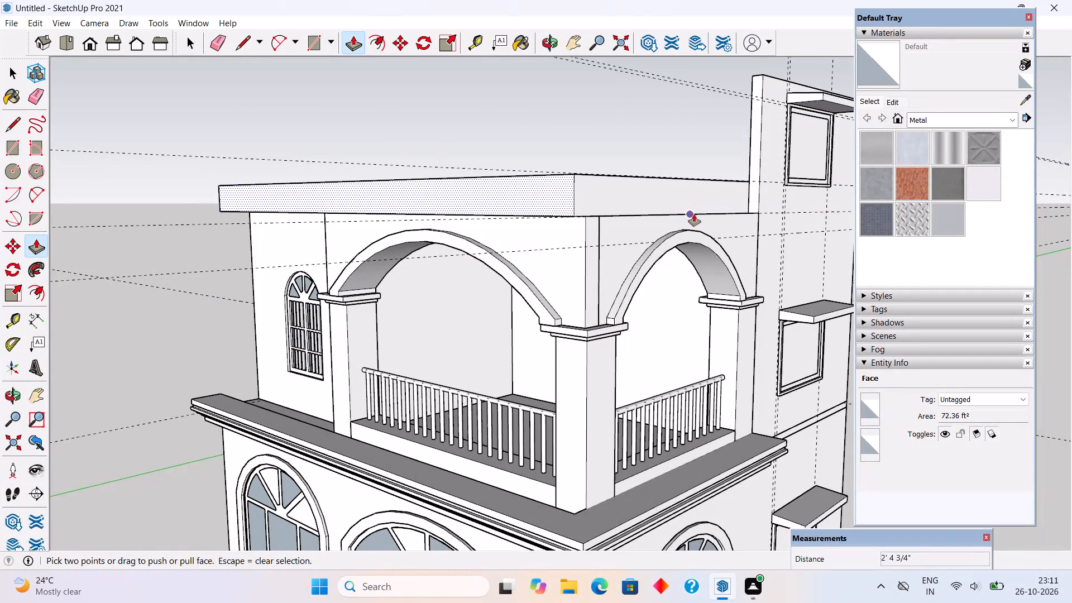
{"action": "middle_click_drag", "start_coordinate": [595, 305], "coordinate": [628, 437]}
{"action": "scroll", "coordinate": [624, 309], "scroll_direction": "up", "scroll_amount": 3}
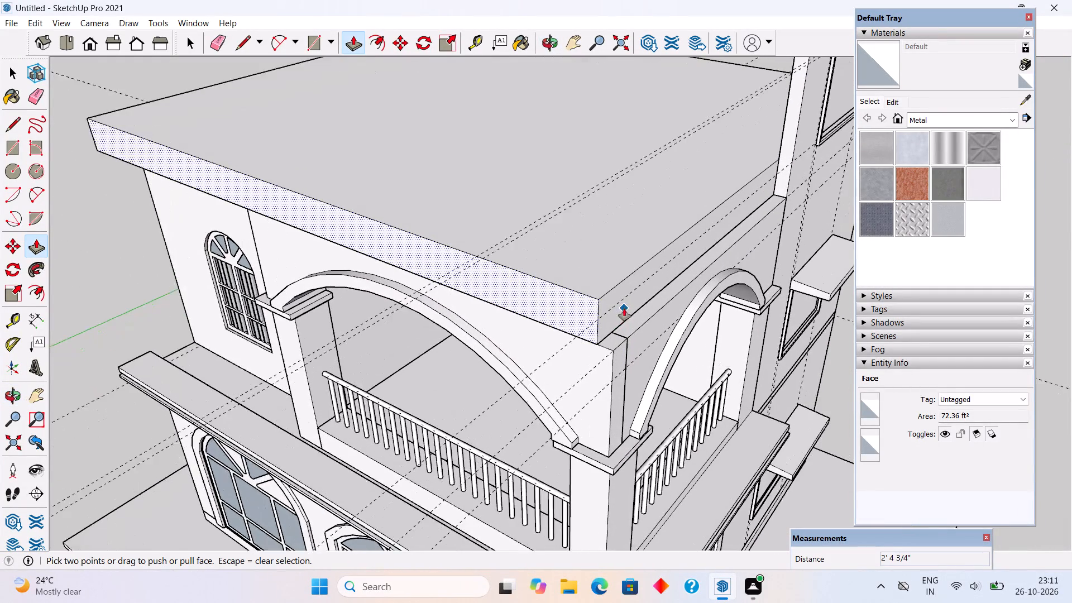
{"action": "scroll", "coordinate": [624, 309], "scroll_direction": "up", "scroll_amount": 1}
{"action": "key", "text": "t"}
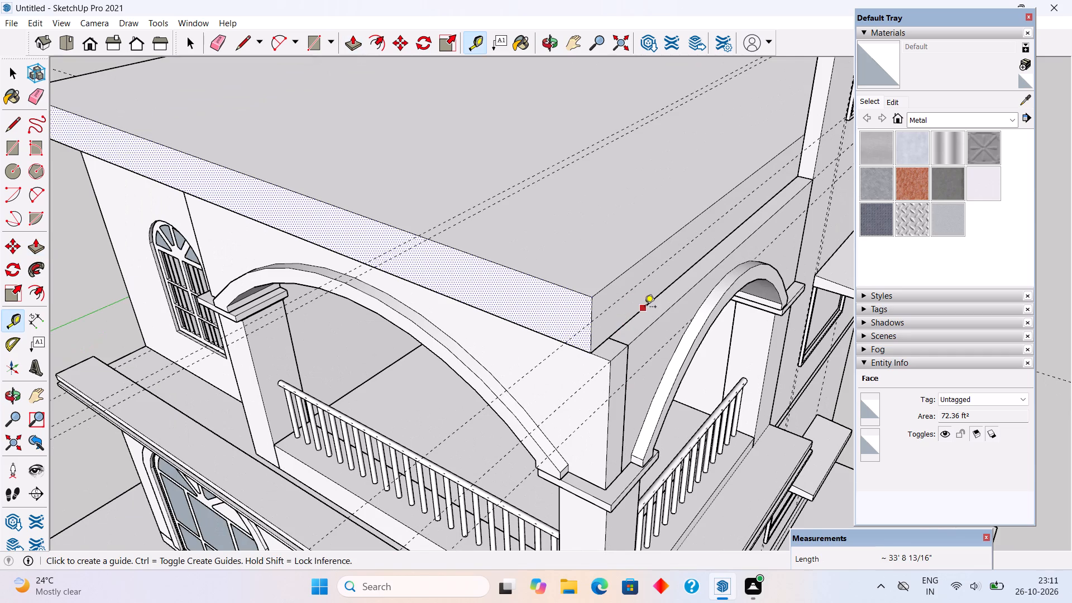
{"action": "left_click", "coordinate": [656, 318]}
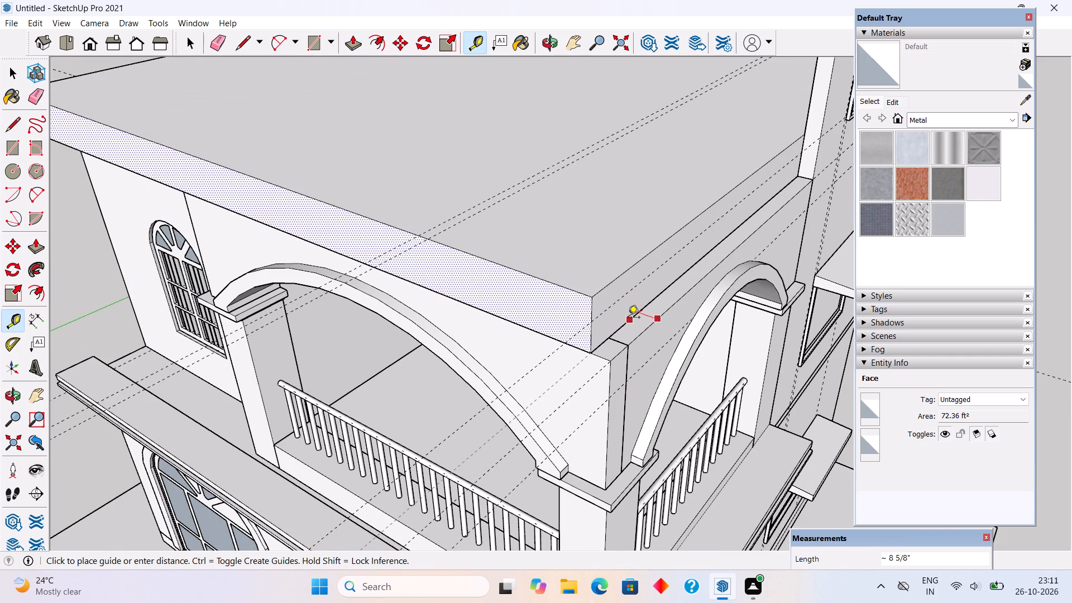
{"action": "scroll", "coordinate": [628, 318], "scroll_direction": "down", "scroll_amount": 5}
{"action": "middle_click_drag", "start_coordinate": [636, 322], "coordinate": [745, 338]}
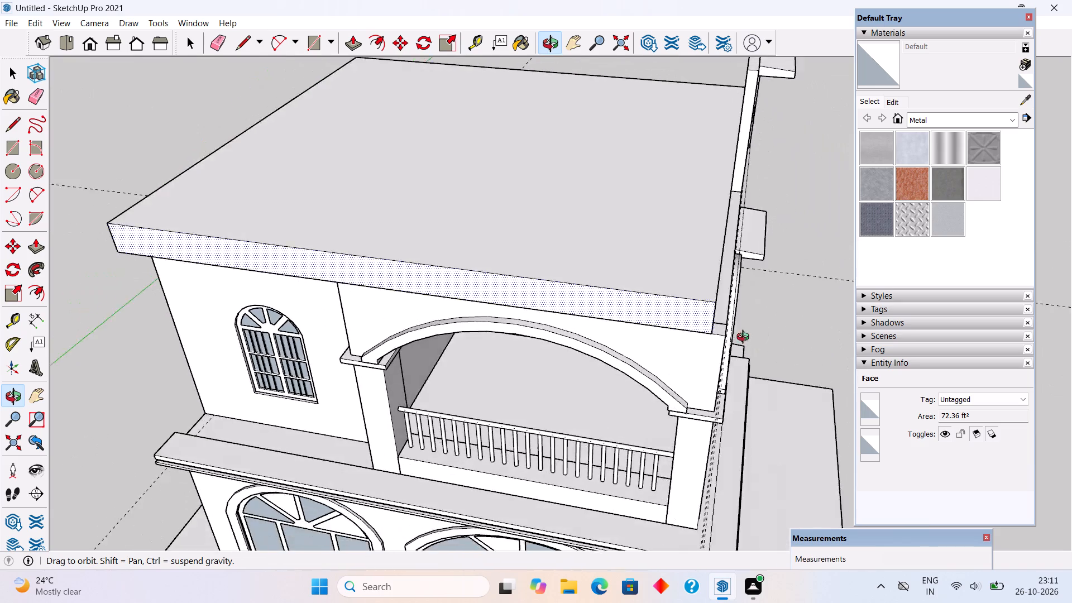
{"action": "middle_click_drag", "start_coordinate": [745, 338], "coordinate": [664, 336]}
{"action": "scroll", "coordinate": [729, 229], "scroll_direction": "up", "scroll_amount": 5}
{"action": "scroll", "coordinate": [653, 365], "scroll_direction": "up", "scroll_amount": 5}
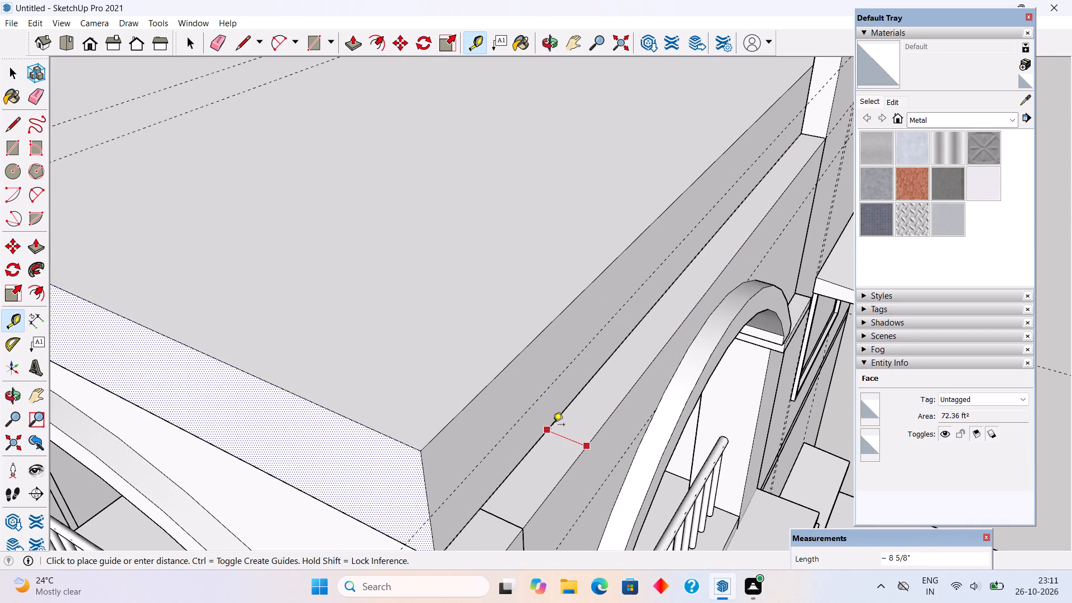
{"action": "left_click", "coordinate": [553, 425]}
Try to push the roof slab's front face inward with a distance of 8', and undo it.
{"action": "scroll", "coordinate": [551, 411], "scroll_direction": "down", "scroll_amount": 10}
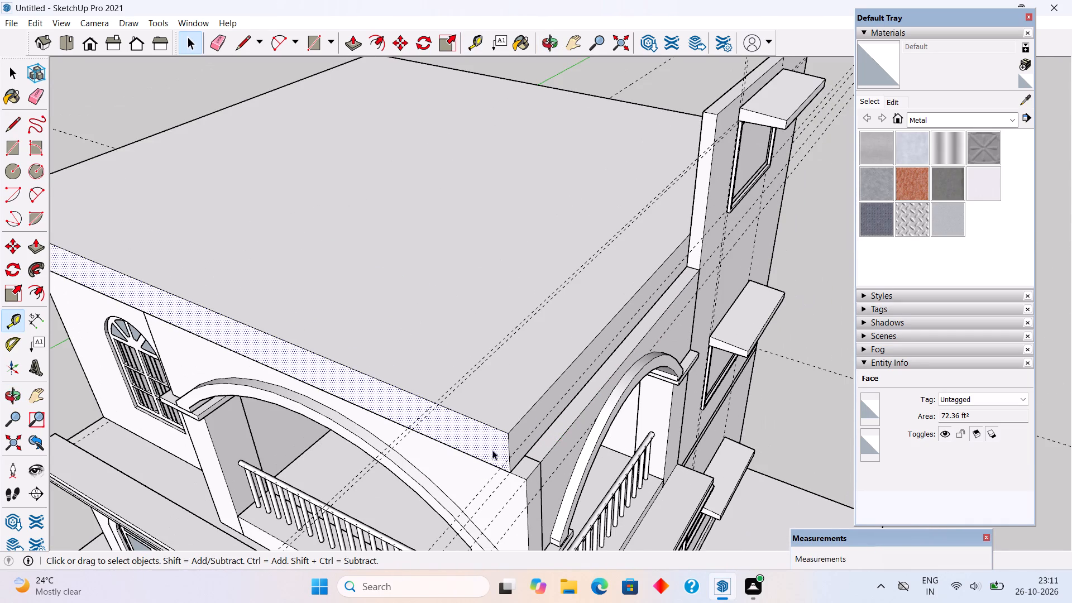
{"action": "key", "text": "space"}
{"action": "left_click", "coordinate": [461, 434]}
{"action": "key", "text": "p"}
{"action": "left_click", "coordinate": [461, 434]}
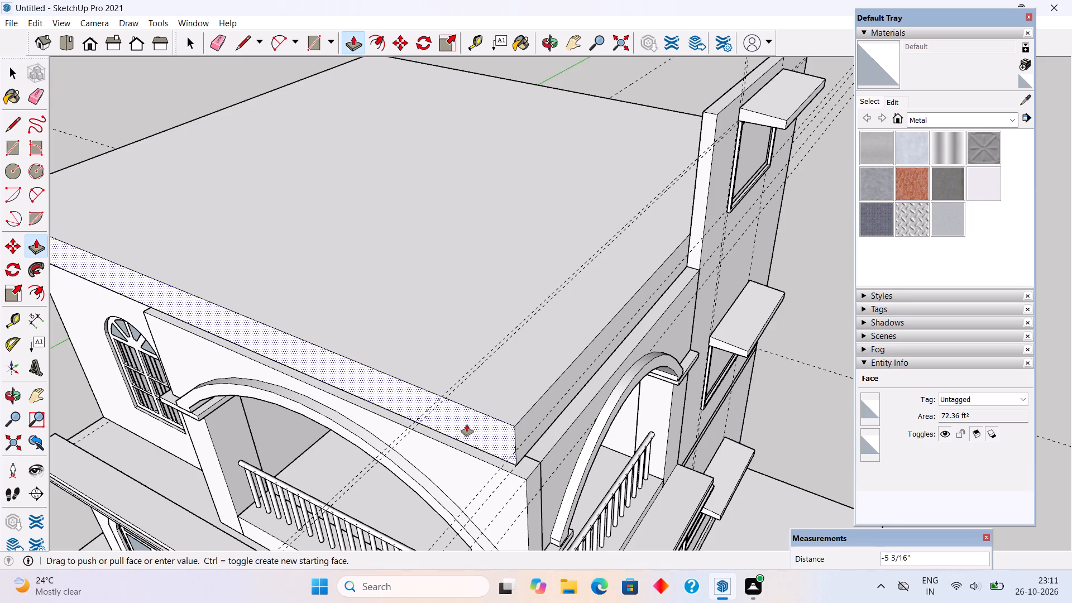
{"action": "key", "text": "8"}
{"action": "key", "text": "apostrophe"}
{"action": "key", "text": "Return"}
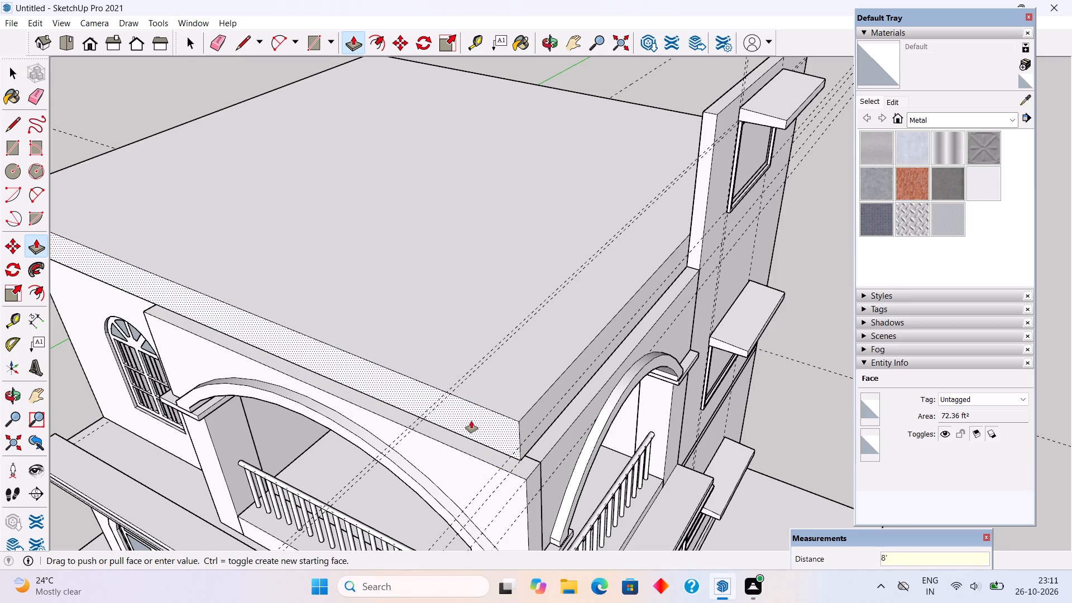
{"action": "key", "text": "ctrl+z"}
Push the roof slab's front face inward by 8.5" from the front of the balcony's arched wall.
{"action": "left_click", "coordinate": [473, 425]}
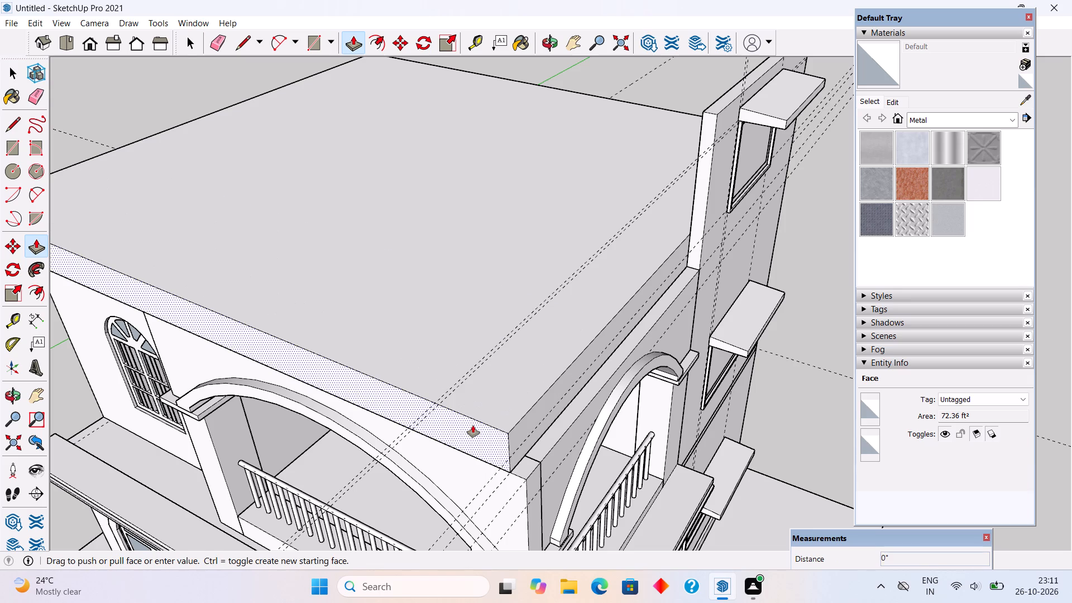
{"action": "key", "text": "5"}
{"action": "key", "text": "BackSpace"}
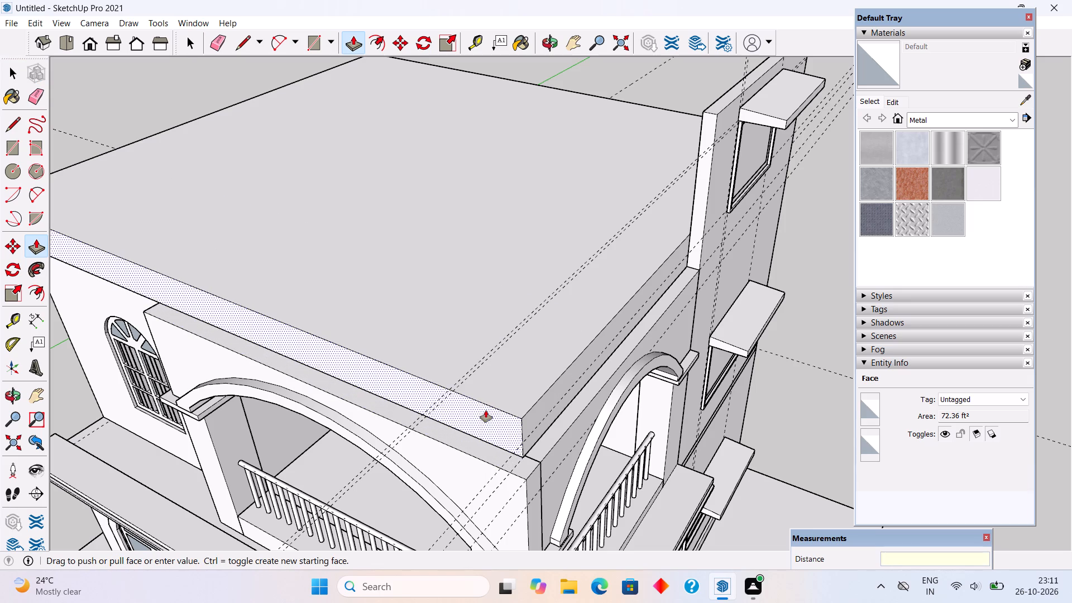
{"action": "key", "text": "8"}
{"action": "type", "text": ".5"}
{"action": "key", "text": "shift+quotedbl"}
{"action": "key", "text": "Return"}
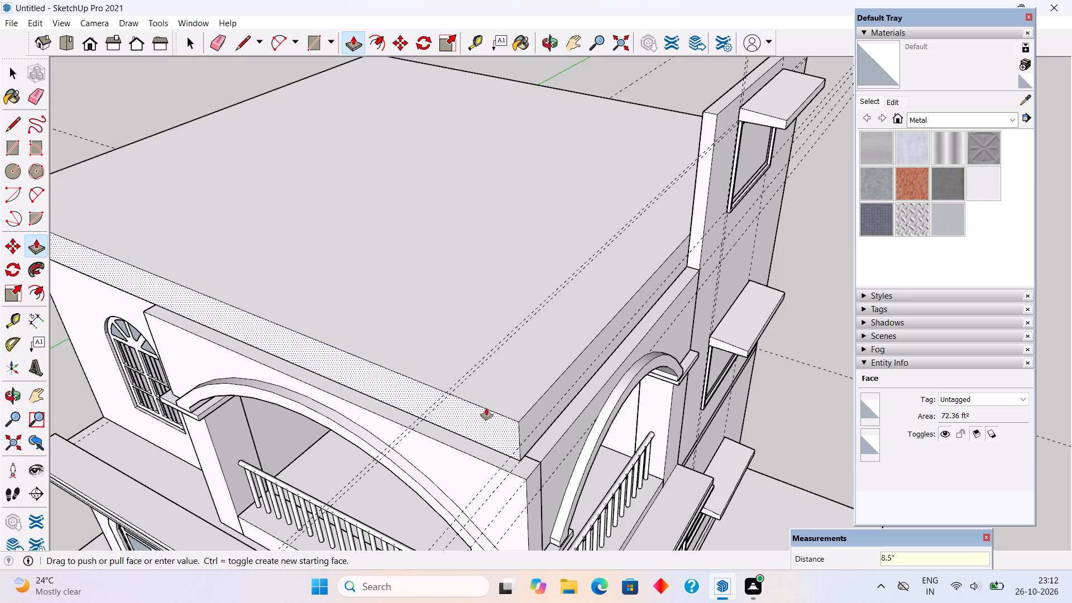
{"action": "key", "text": "space"}
{"action": "scroll", "coordinate": [488, 405], "scroll_direction": "down", "scroll_amount": 6}
{"action": "left_click", "coordinate": [305, 137]}
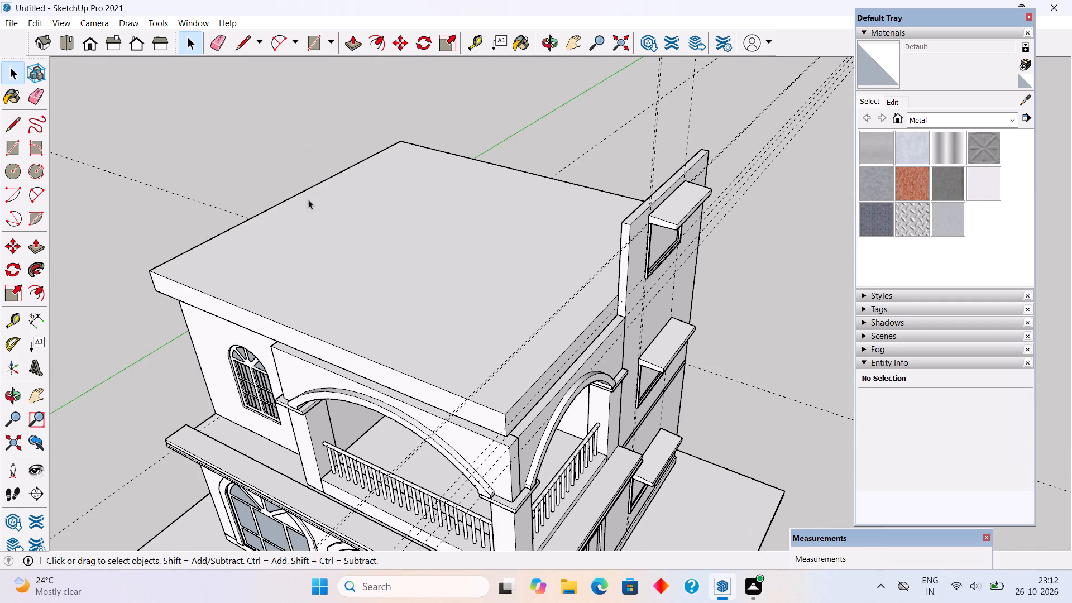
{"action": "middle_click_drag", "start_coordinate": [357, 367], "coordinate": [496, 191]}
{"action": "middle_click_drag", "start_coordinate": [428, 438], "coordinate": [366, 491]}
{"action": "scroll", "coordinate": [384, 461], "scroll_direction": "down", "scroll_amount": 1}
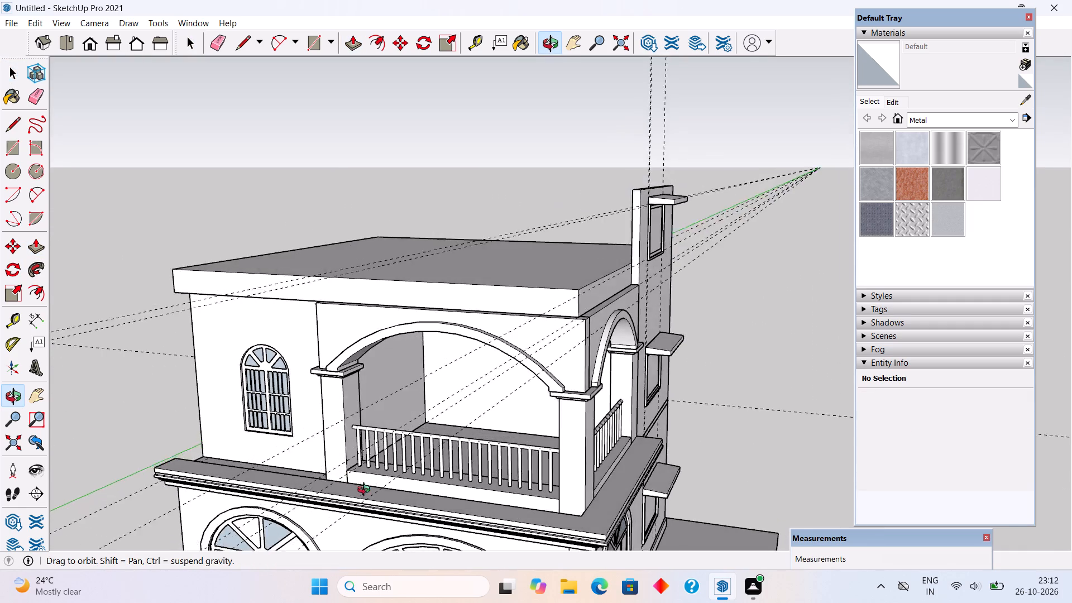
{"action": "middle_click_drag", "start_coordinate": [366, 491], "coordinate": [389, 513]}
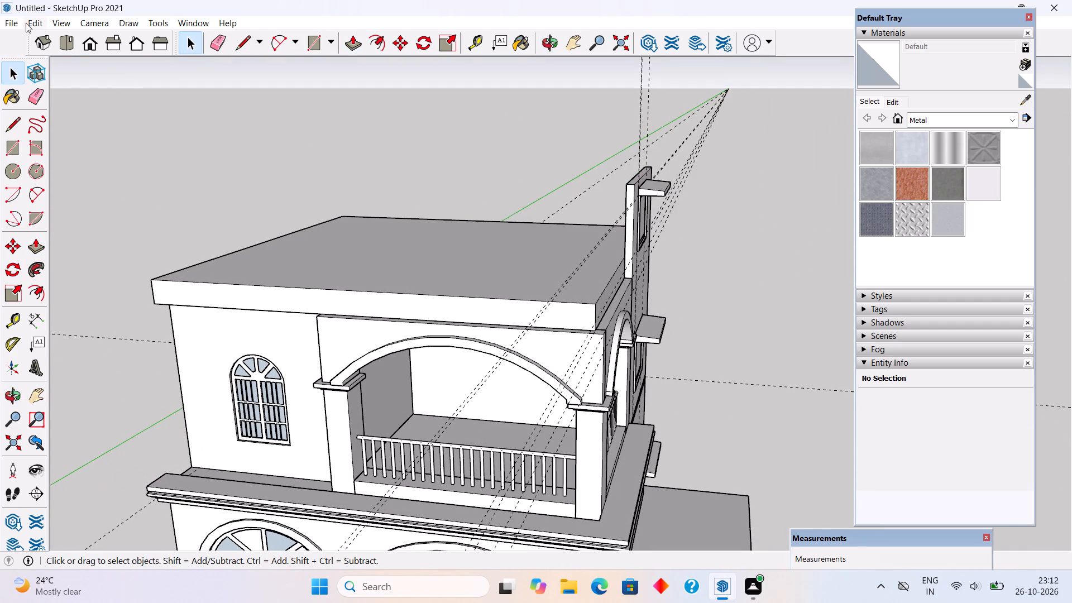
Delete all construction guides from the model.
{"action": "left_click", "coordinate": [31, 23]}
{"action": "left_click", "coordinate": [97, 147]}
Examine the roof slab's edges around the balcony arches and the tall side wall from several angles.
{"action": "scroll", "coordinate": [97, 147], "scroll_direction": "down", "scroll_amount": 6}
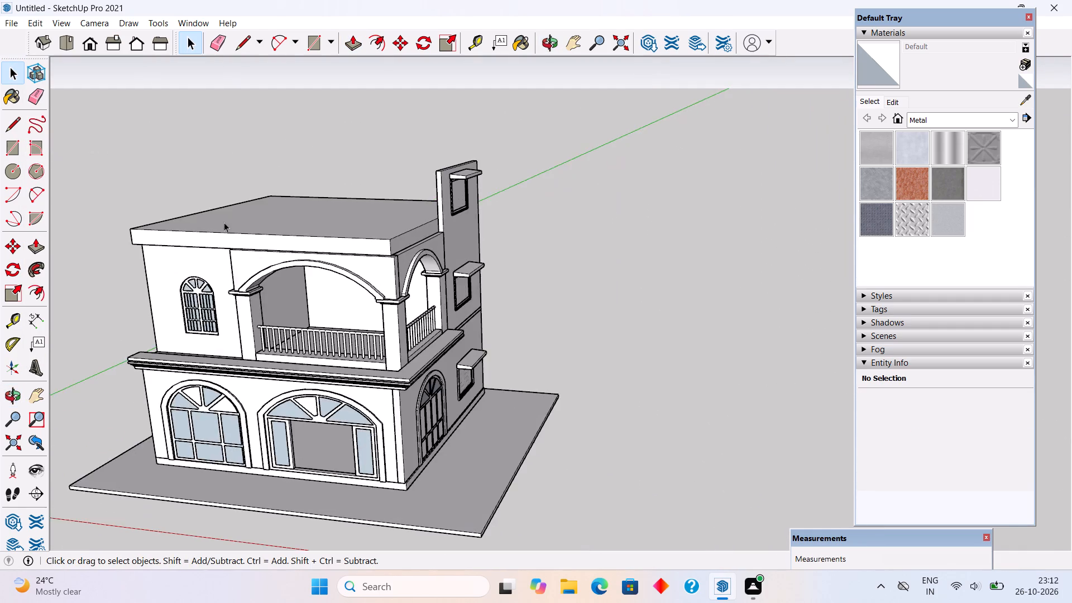
{"action": "middle_click_drag", "start_coordinate": [266, 231], "coordinate": [406, 181]}
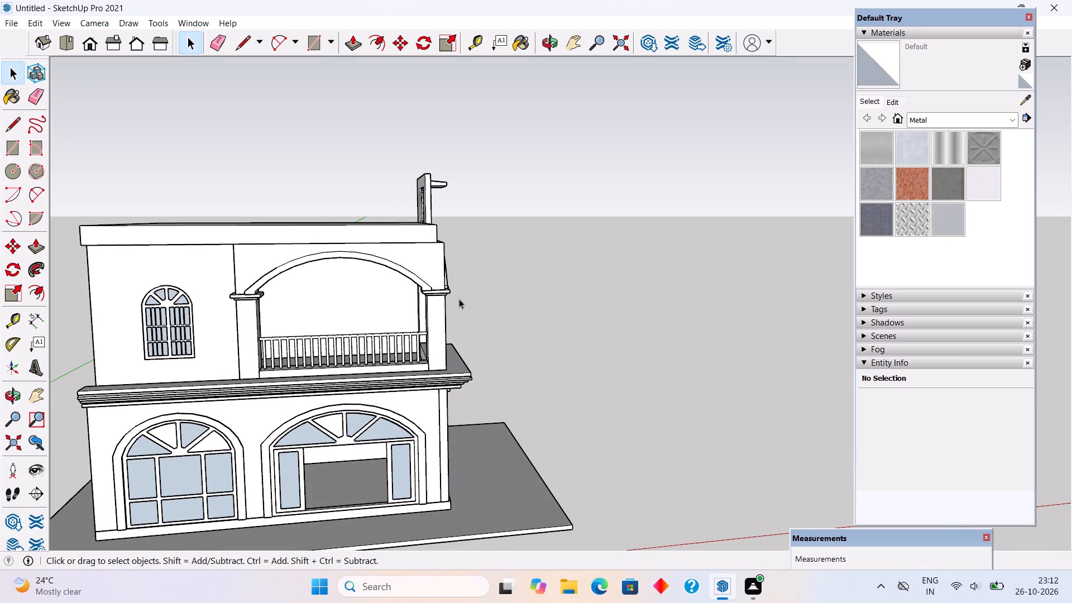
{"action": "middle_click_drag", "start_coordinate": [406, 299], "coordinate": [173, 329]}
{"action": "scroll", "coordinate": [551, 189], "scroll_direction": "up", "scroll_amount": 4}
{"action": "scroll", "coordinate": [473, 248], "scroll_direction": "up", "scroll_amount": 4}
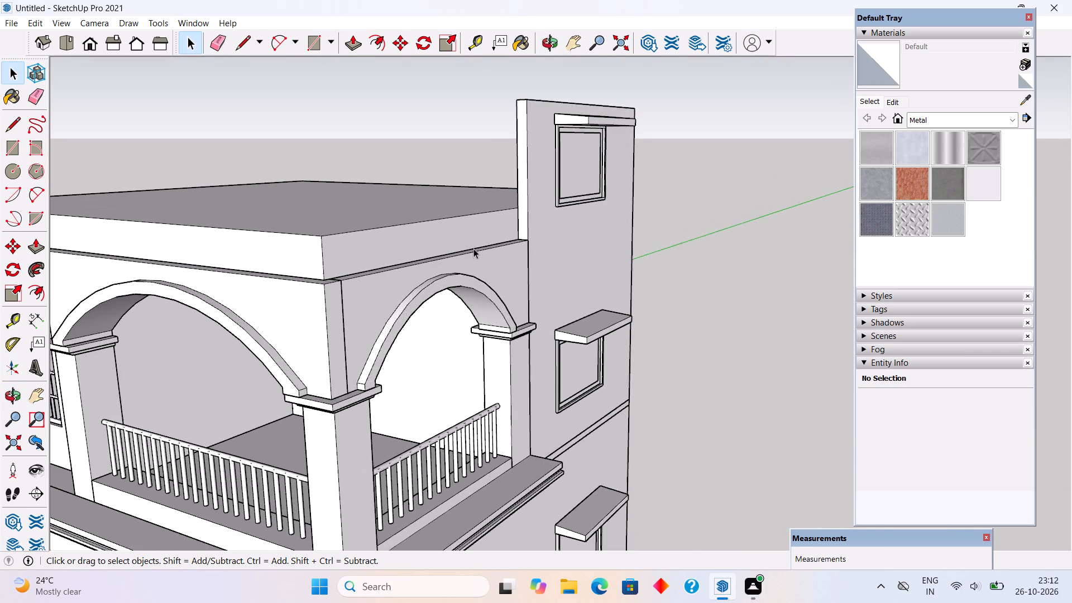
{"action": "middle_click_drag", "start_coordinate": [473, 262], "coordinate": [458, 271]}
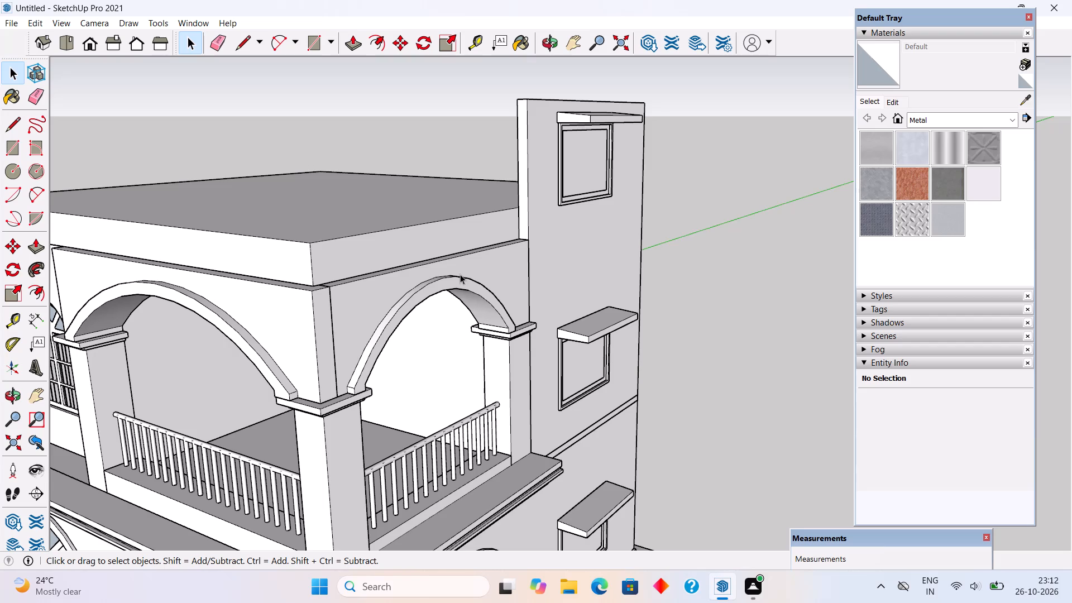
{"action": "scroll", "coordinate": [460, 274], "scroll_direction": "down", "scroll_amount": 2}
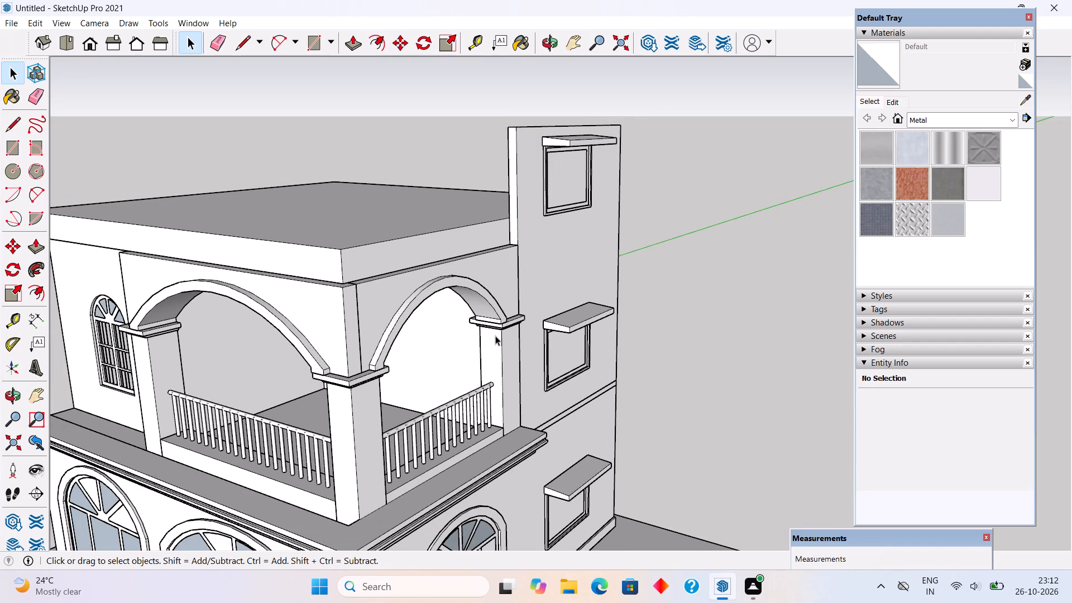
{"action": "scroll", "coordinate": [497, 340], "scroll_direction": "down", "scroll_amount": 1}
{"action": "scroll", "coordinate": [491, 276], "scroll_direction": "up", "scroll_amount": 4}
{"action": "middle_click_drag", "start_coordinate": [491, 276], "coordinate": [592, 314]}
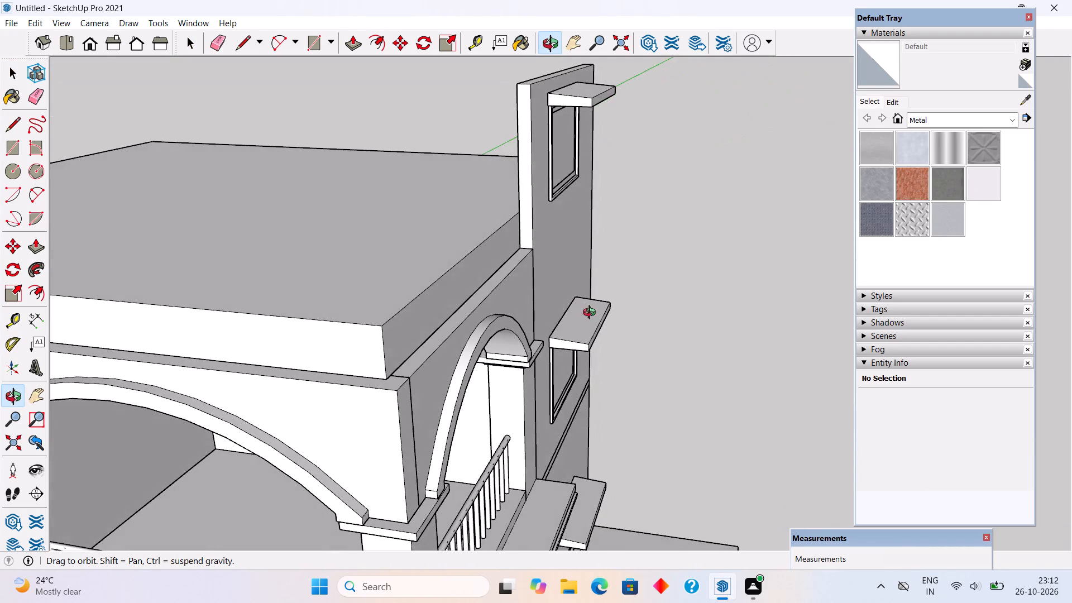
{"action": "middle_click_drag", "start_coordinate": [592, 314], "coordinate": [359, 277]}
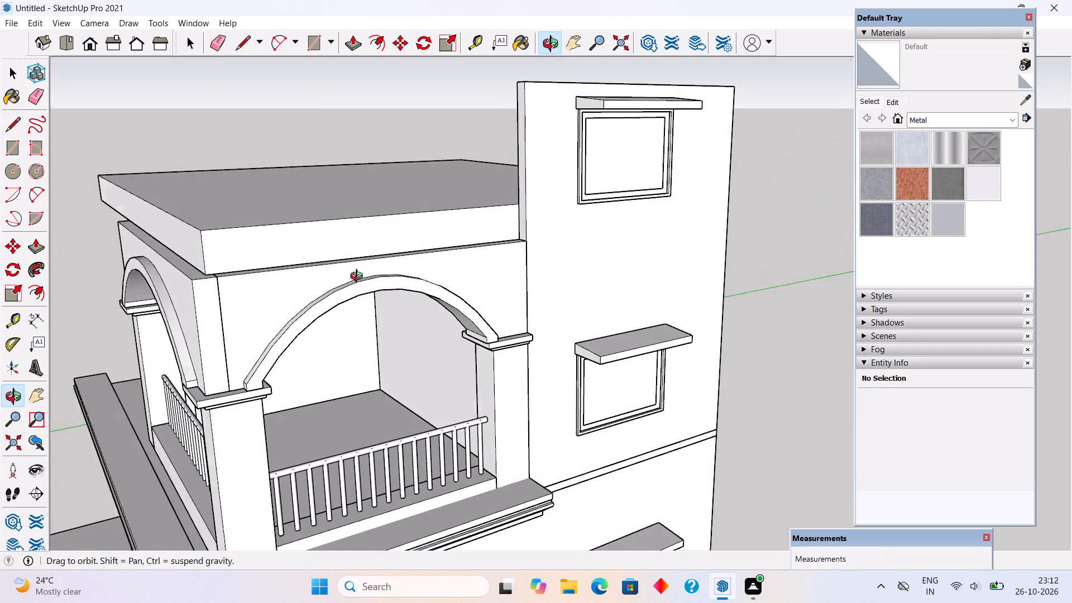
{"action": "middle_click_drag", "start_coordinate": [359, 277], "coordinate": [326, 273]}
{"action": "scroll", "coordinate": [326, 273], "scroll_direction": "up", "scroll_amount": 1}
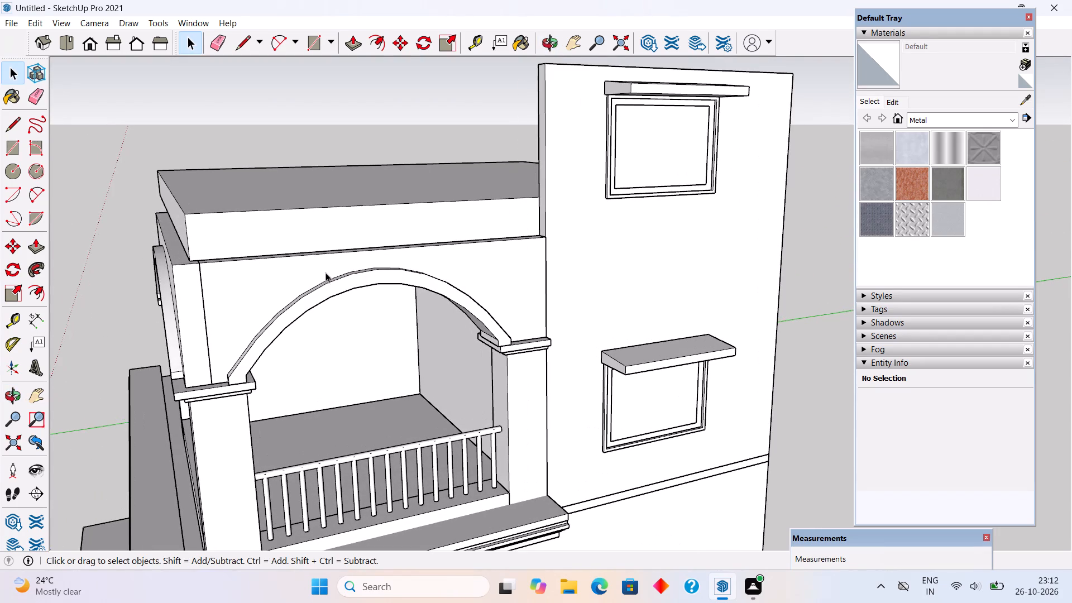
{"action": "middle_click_drag", "start_coordinate": [602, 277], "coordinate": [442, 316]}
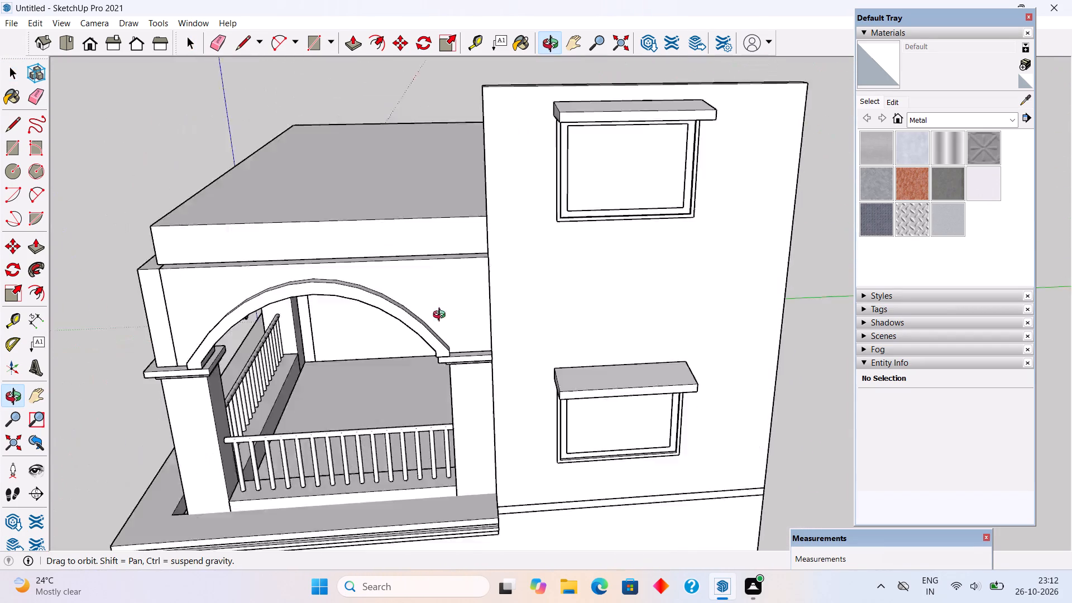
{"action": "middle_click_drag", "start_coordinate": [442, 316], "coordinate": [523, 295]}
{"action": "scroll", "coordinate": [523, 295], "scroll_direction": "down", "scroll_amount": 3}
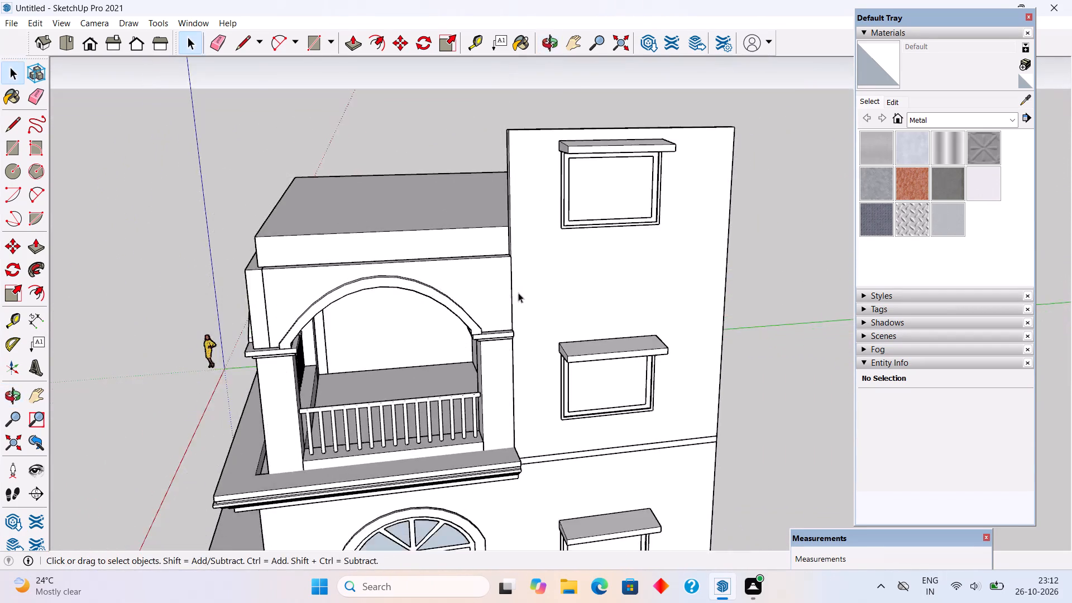
{"action": "scroll", "coordinate": [513, 289], "scroll_direction": "down", "scroll_amount": 12}
{"action": "middle_click_drag", "start_coordinate": [529, 371], "coordinate": [759, 285]}
{"action": "scroll", "coordinate": [746, 281], "scroll_direction": "up", "scroll_amount": 2}
{"action": "scroll", "coordinate": [637, 352], "scroll_direction": "up", "scroll_amount": 2}
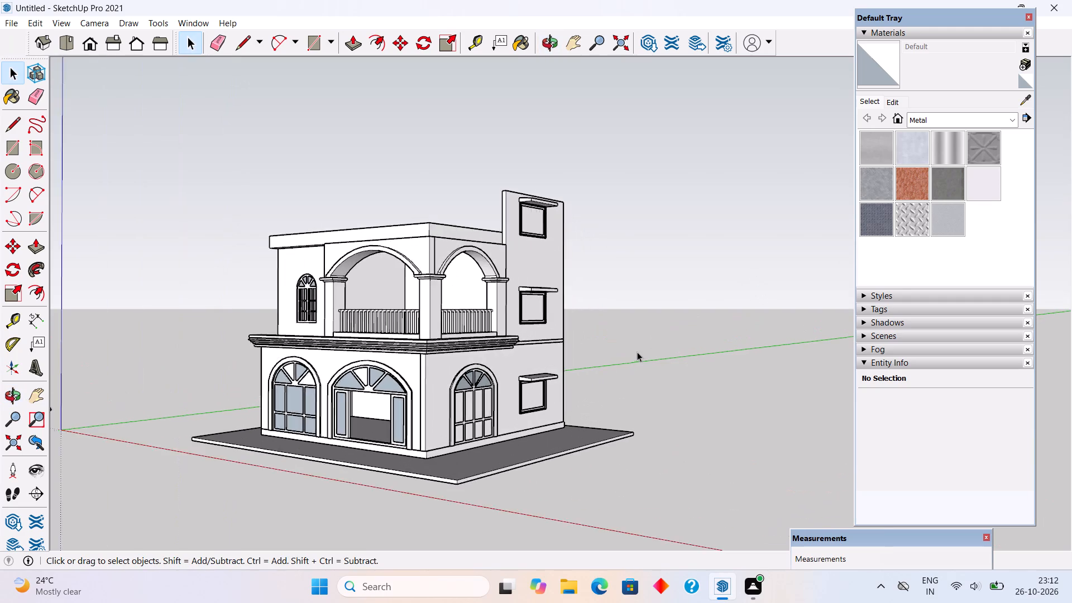
{"action": "scroll", "coordinate": [637, 352], "scroll_direction": "up", "scroll_amount": 2}
{"action": "middle_click_drag", "start_coordinate": [549, 416], "coordinate": [629, 425]}
{"action": "scroll", "coordinate": [629, 425], "scroll_direction": "up", "scroll_amount": 2}
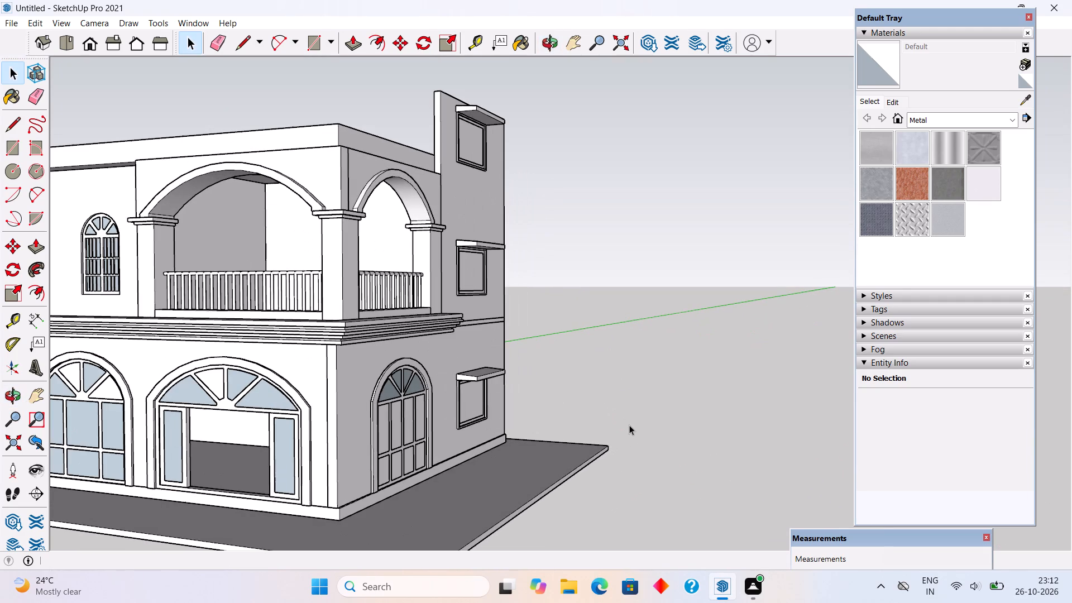
{"action": "scroll", "coordinate": [629, 425], "scroll_direction": "down", "scroll_amount": 2}
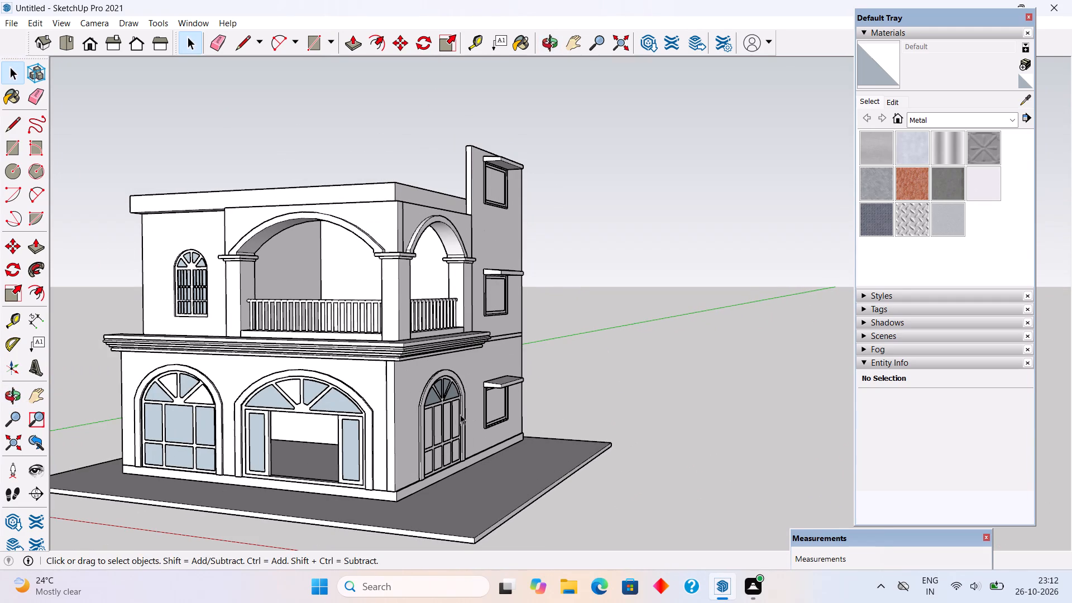
Delete the entire roof slab above the upper-floor walls.
{"action": "middle_click_drag", "start_coordinate": [374, 433], "coordinate": [285, 553]}
{"action": "left_click", "coordinate": [365, 214]}
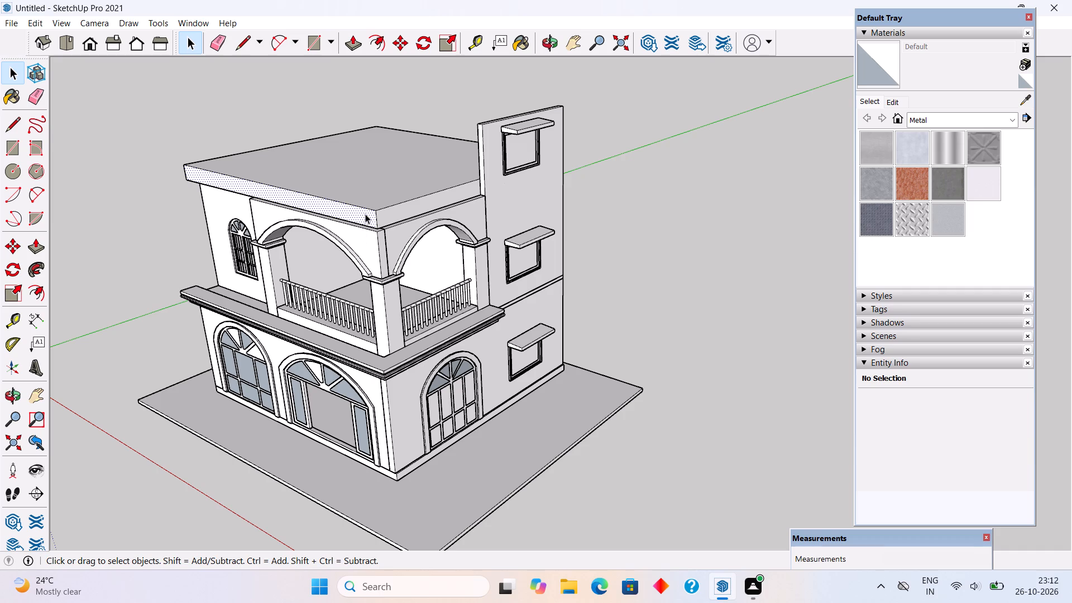
{"action": "triple_click", "coordinate": [365, 214]}
{"action": "key", "text": "Delete"}
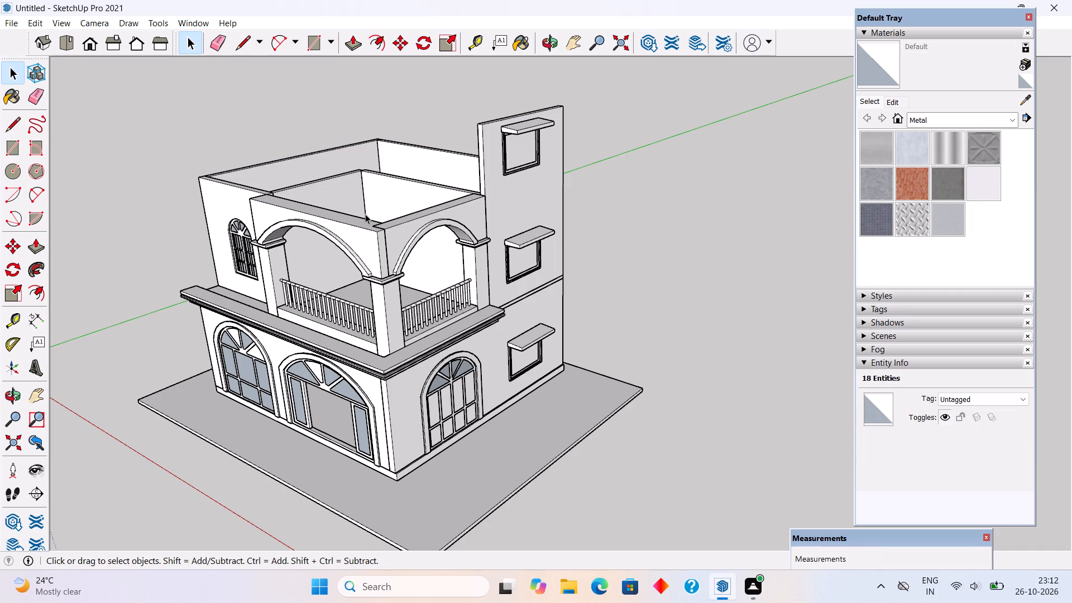
Delete the blank pane covering the topmost window in the tall side wall.
{"action": "scroll", "coordinate": [482, 186], "scroll_direction": "up", "scroll_amount": 4}
{"action": "middle_click_drag", "start_coordinate": [484, 205], "coordinate": [502, 312]}
{"action": "scroll", "coordinate": [484, 272], "scroll_direction": "down", "scroll_amount": 2}
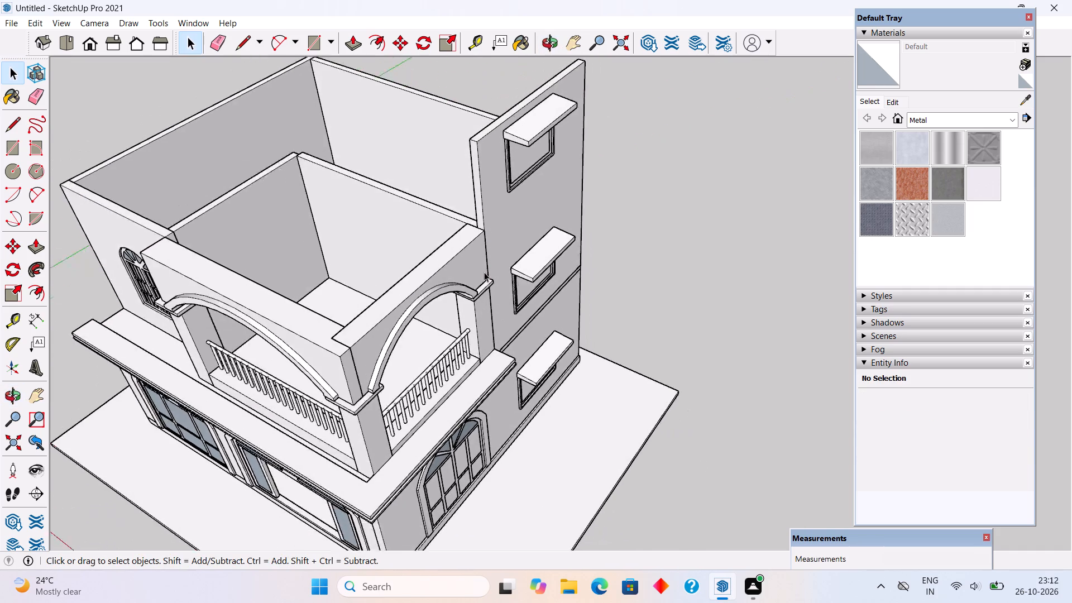
{"action": "scroll", "coordinate": [484, 272], "scroll_direction": "down", "scroll_amount": 4}
{"action": "scroll", "coordinate": [479, 192], "scroll_direction": "up", "scroll_amount": 7}
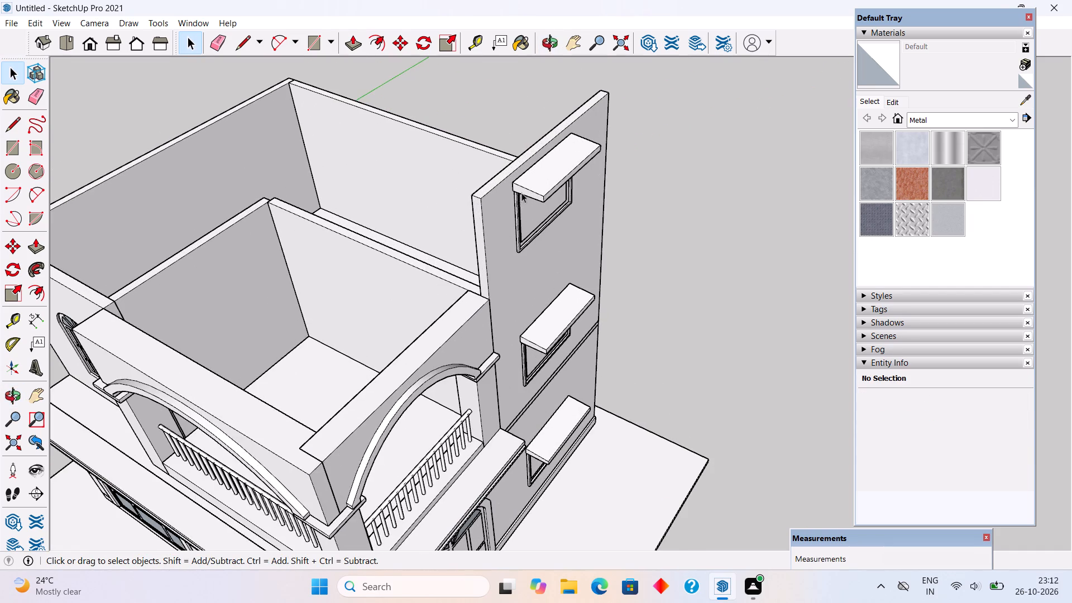
{"action": "middle_click_drag", "start_coordinate": [556, 194], "coordinate": [349, 127]}
{"action": "left_click", "coordinate": [549, 188]}
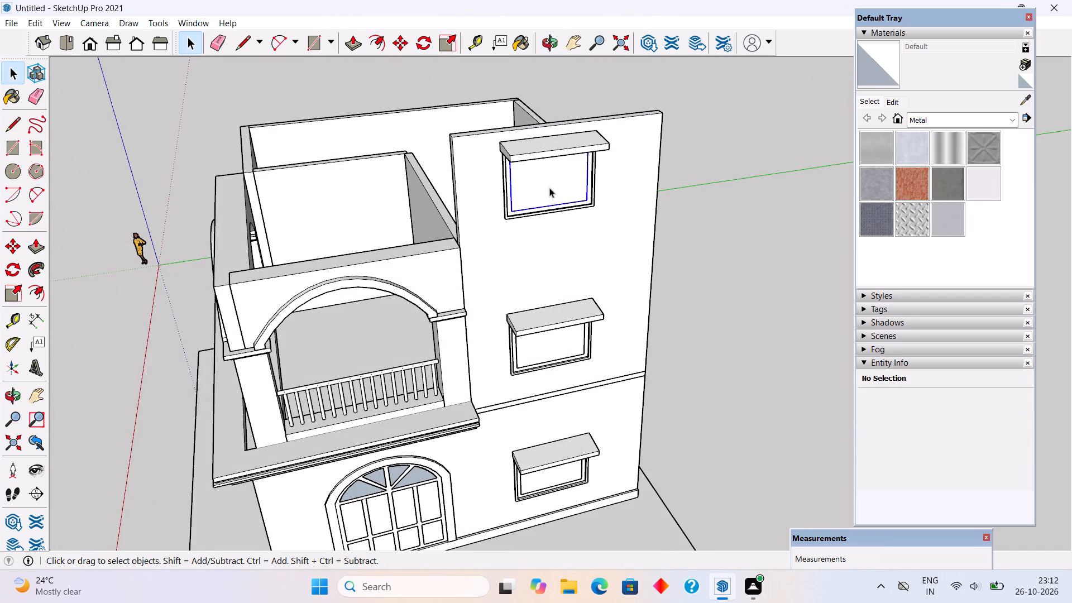
{"action": "key", "text": "Delete"}
Group the topmost window's sunshade, frame and grille together.
{"action": "middle_click_drag", "start_coordinate": [544, 140], "coordinate": [516, 42]}
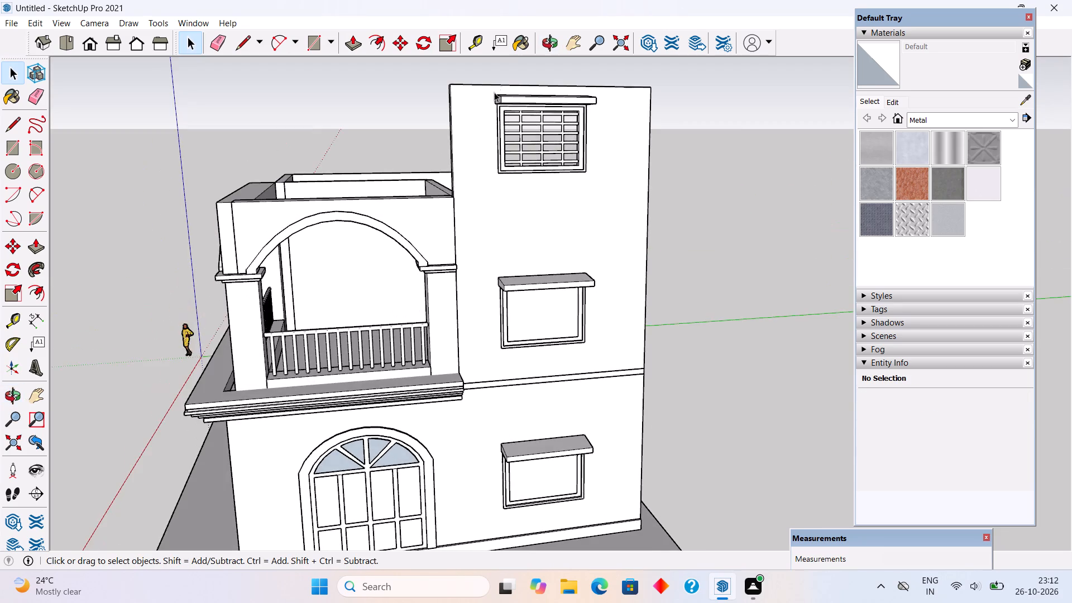
{"action": "scroll", "coordinate": [494, 96], "scroll_direction": "up", "scroll_amount": 5}
{"action": "middle_click_drag", "start_coordinate": [531, 300], "coordinate": [648, 320]}
{"action": "scroll", "coordinate": [648, 320], "scroll_direction": "down", "scroll_amount": 5}
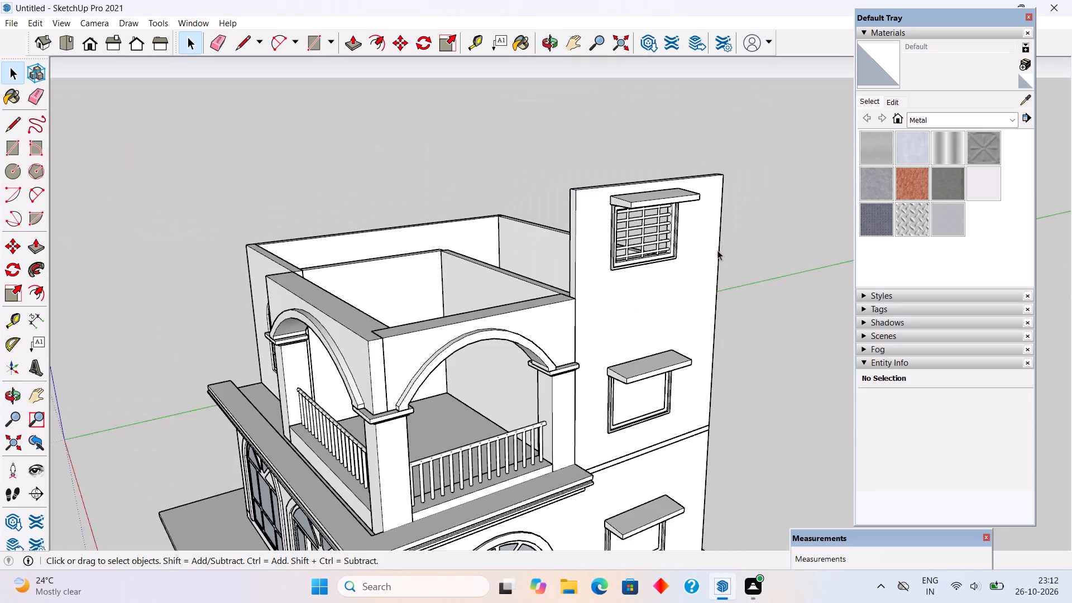
{"action": "scroll", "coordinate": [725, 224], "scroll_direction": "up", "scroll_amount": 5}
{"action": "middle_click_drag", "start_coordinate": [633, 218], "coordinate": [624, 165]}
{"action": "scroll", "coordinate": [610, 162], "scroll_direction": "up", "scroll_amount": 5}
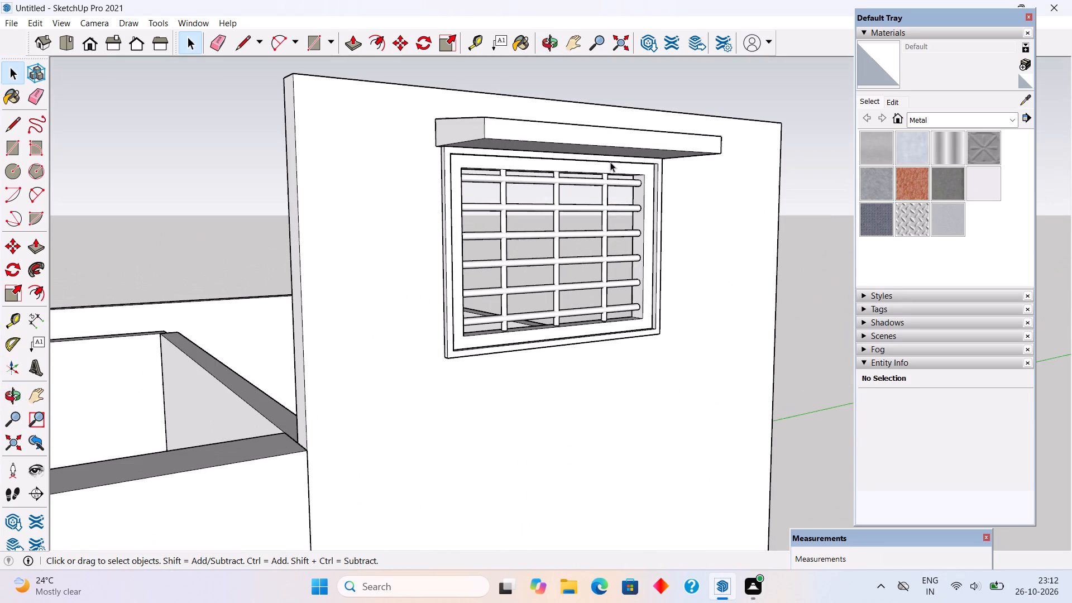
{"action": "scroll", "coordinate": [608, 161], "scroll_direction": "up", "scroll_amount": 4}
{"action": "left_click", "coordinate": [611, 146]}
{"action": "left_click", "coordinate": [611, 159], "text": "ctrl"}
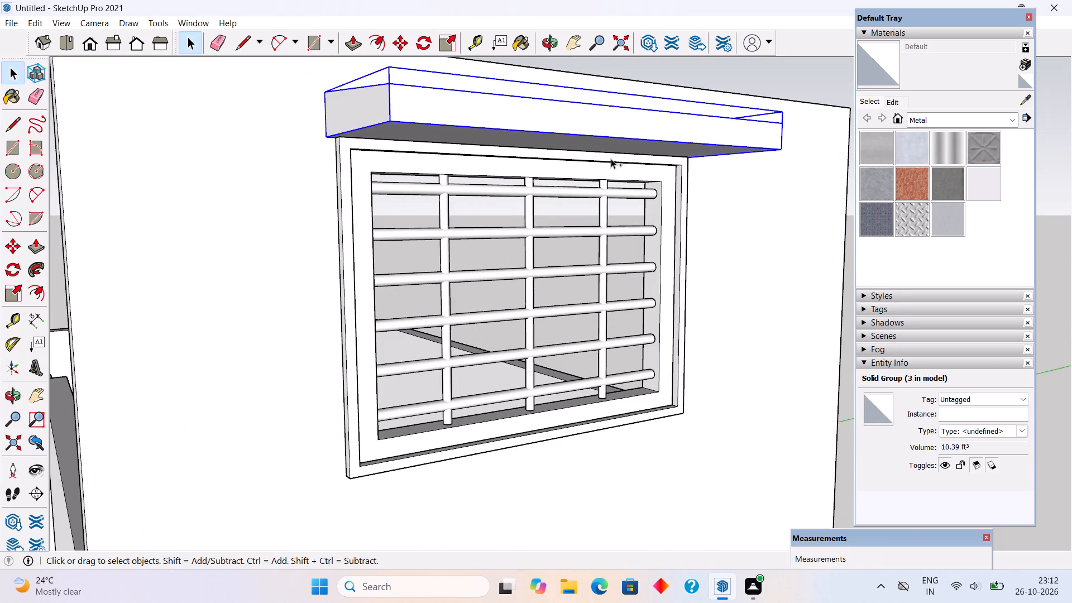
{"action": "scroll", "coordinate": [611, 159], "scroll_direction": "up", "scroll_amount": 4, "text": "ctrl"}
{"action": "left_click", "coordinate": [625, 179], "text": "ctrl"}
{"action": "right_click", "coordinate": [624, 179]}
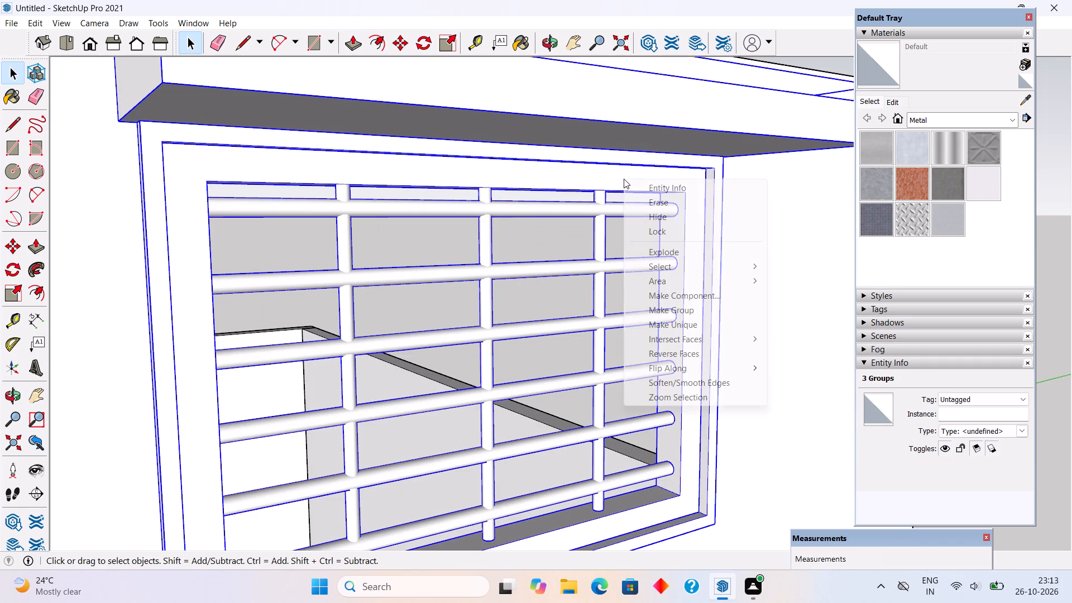
{"action": "left_click", "coordinate": [674, 308]}
Hide the grouped topmost window with its sunshade.
{"action": "scroll", "coordinate": [672, 306], "scroll_direction": "down", "scroll_amount": 11}
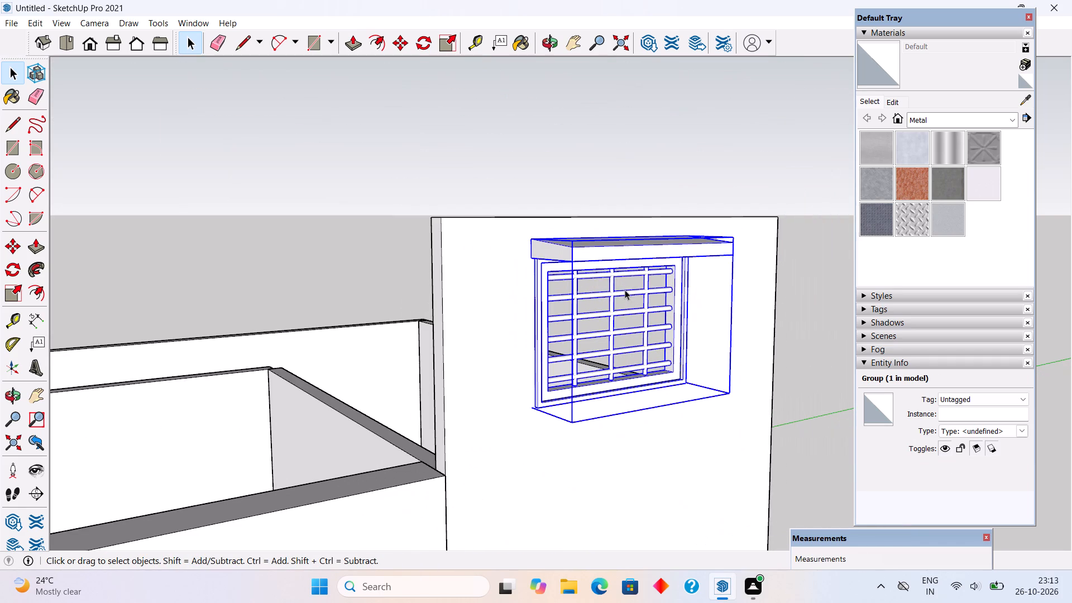
{"action": "right_click", "coordinate": [625, 262]}
{"action": "left_click", "coordinate": [645, 295]}
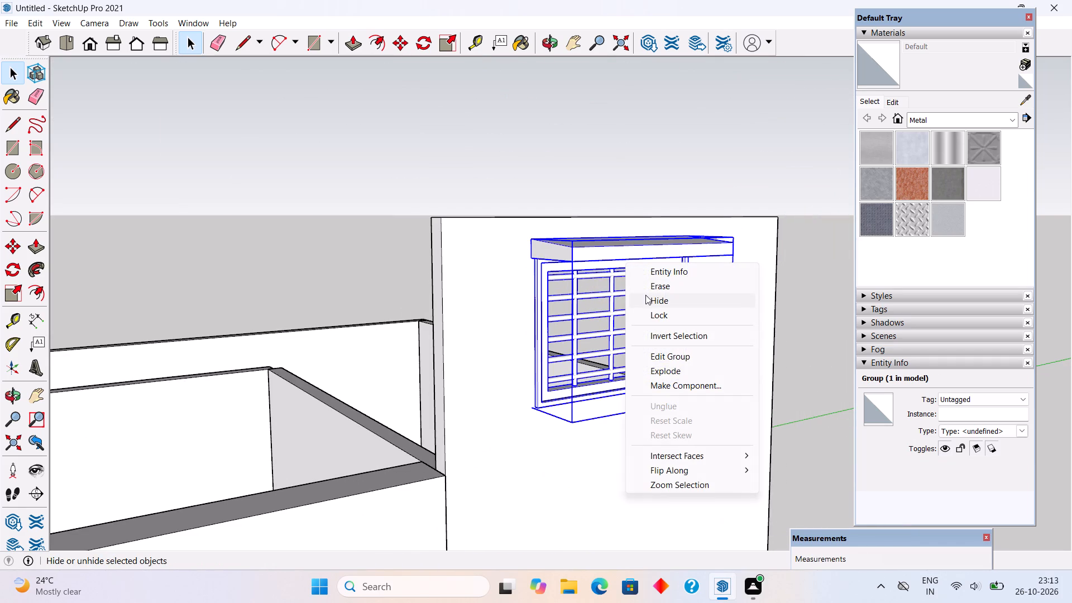
Inside the balcony's side arched wall group, raise the wall's top face by 2' with Push/Pull.
{"action": "middle_click_drag", "start_coordinate": [631, 247], "coordinate": [481, 290]}
{"action": "scroll", "coordinate": [501, 364], "scroll_direction": "up", "scroll_amount": 4}
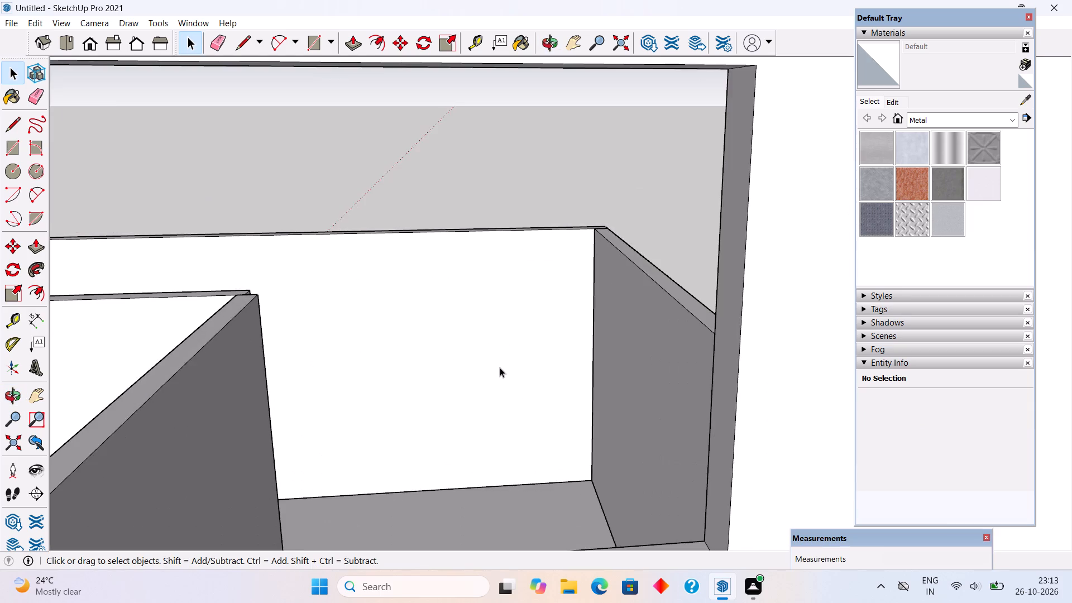
{"action": "scroll", "coordinate": [496, 361], "scroll_direction": "down", "scroll_amount": 9}
{"action": "triple_click", "coordinate": [349, 414]}
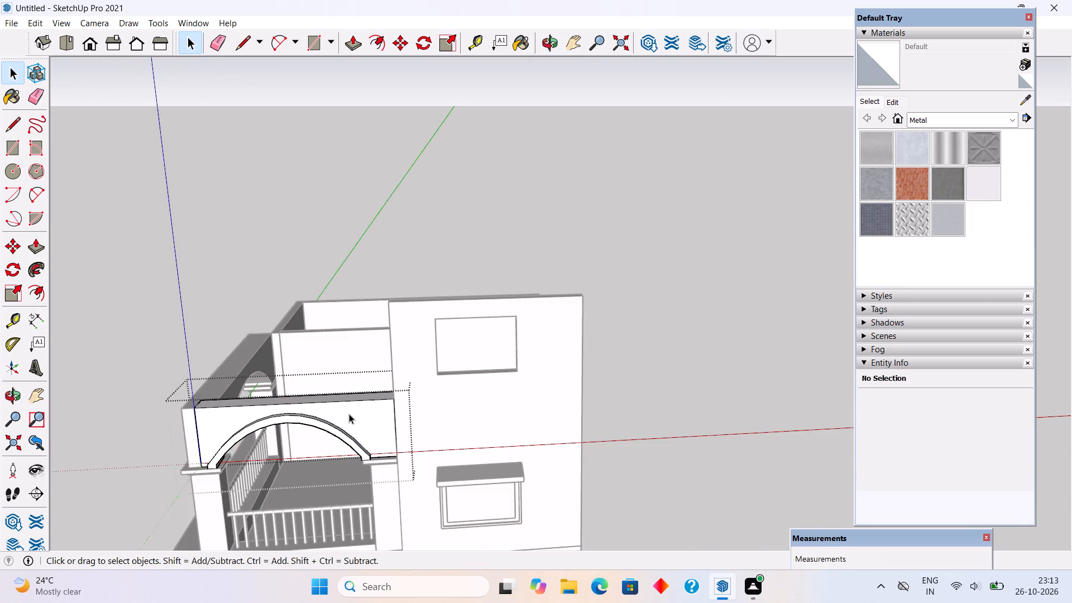
{"action": "scroll", "coordinate": [347, 410], "scroll_direction": "up", "scroll_amount": 3}
{"action": "key", "text": "p"}
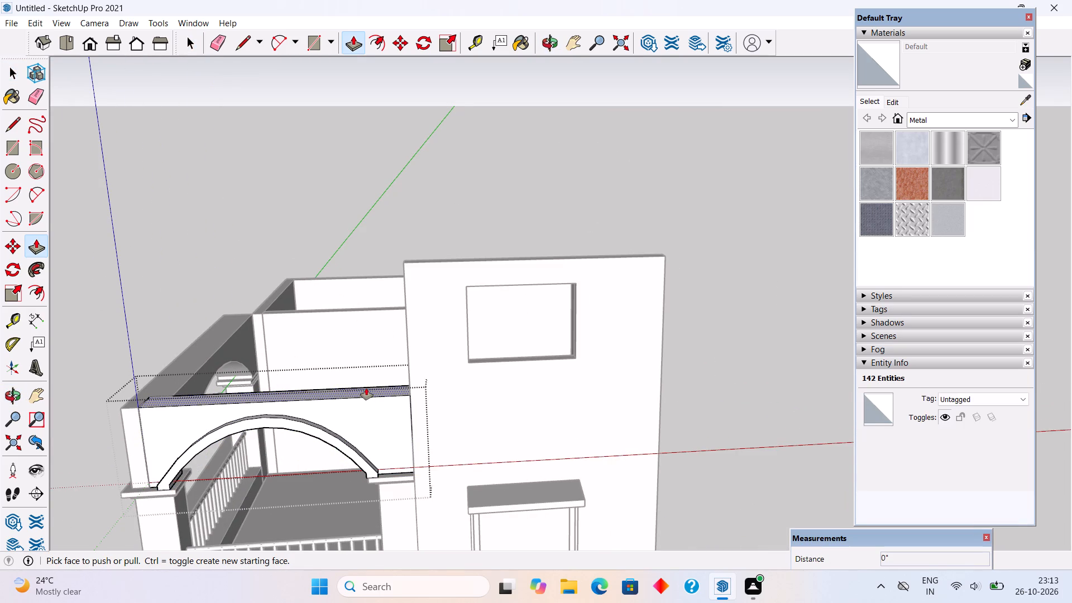
{"action": "left_click", "coordinate": [366, 388]}
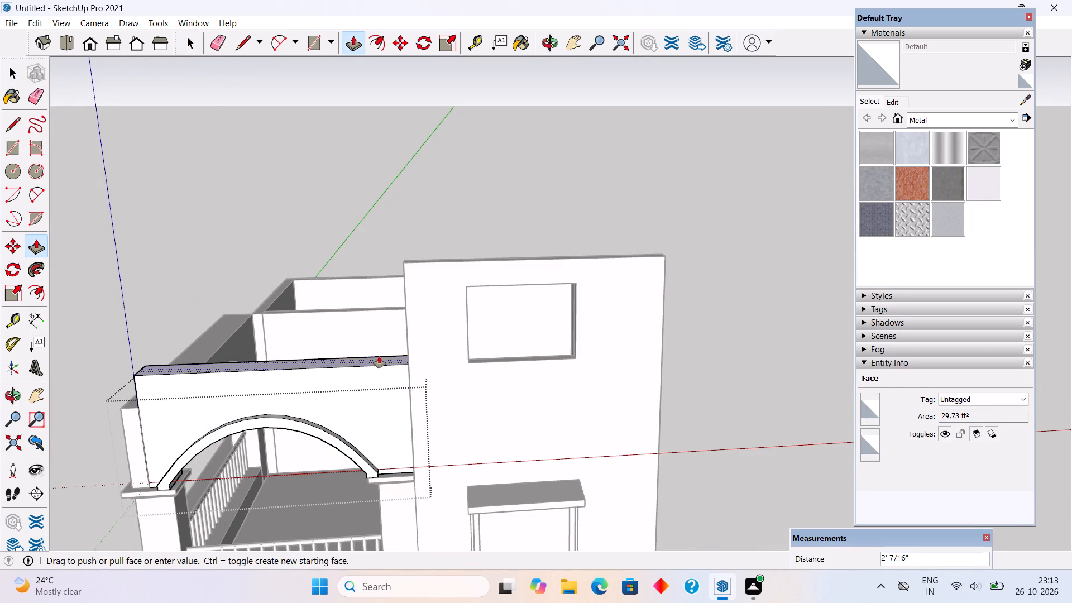
{"action": "type", "text": "2'"}
{"action": "key", "text": "Return"}
{"action": "key", "text": "space"}
Inside the tall side wall's group, push the bottom face of the topmost window opening up by 2'.
{"action": "middle_click_drag", "start_coordinate": [332, 367], "coordinate": [405, 364]}
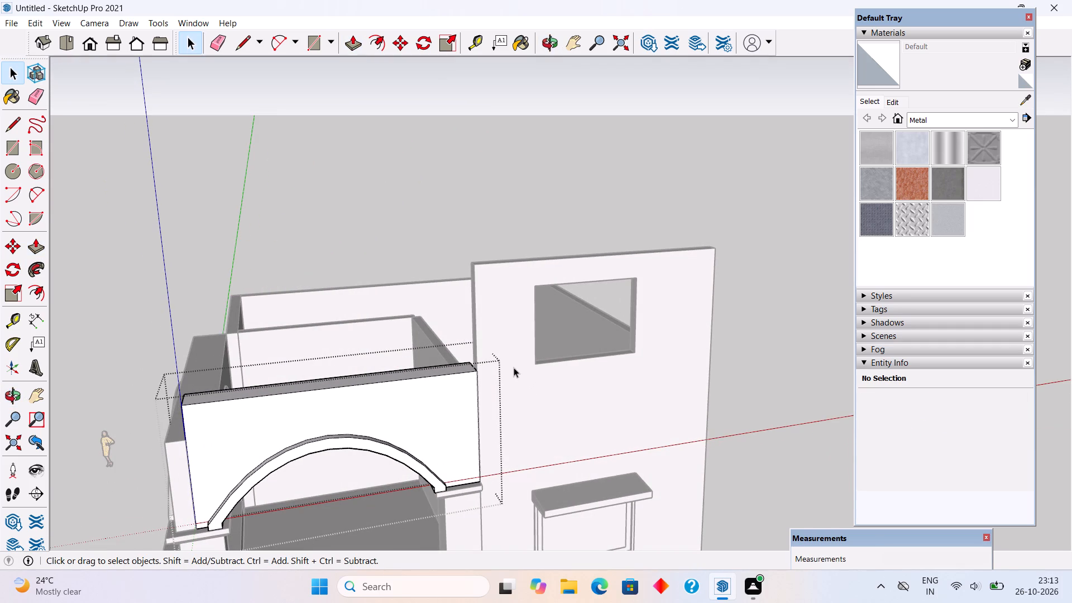
{"action": "triple_click", "coordinate": [527, 355]}
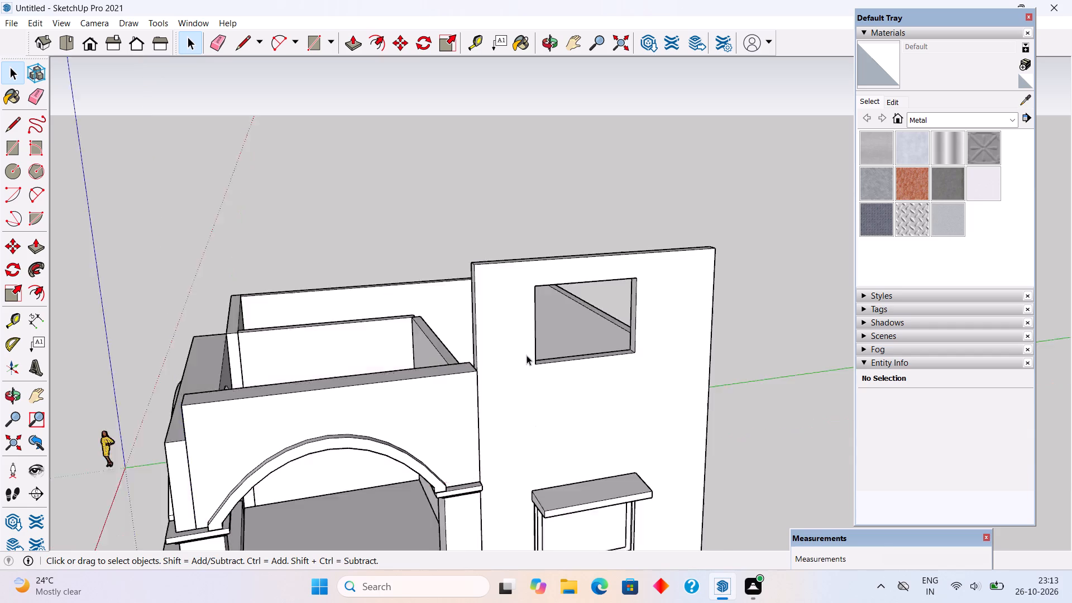
{"action": "middle_click_drag", "start_coordinate": [544, 391], "coordinate": [536, 467]}
{"action": "scroll", "coordinate": [688, 360], "scroll_direction": "up", "scroll_amount": 6}
{"action": "scroll", "coordinate": [500, 439], "scroll_direction": "up", "scroll_amount": 2}
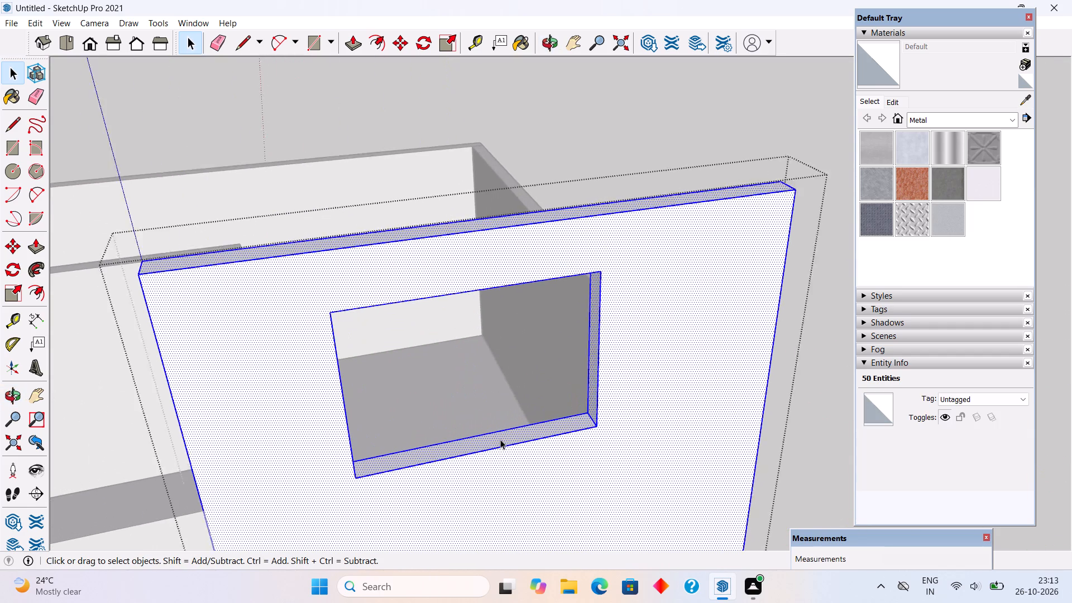
{"action": "scroll", "coordinate": [500, 439], "scroll_direction": "up", "scroll_amount": 1}
{"action": "key", "text": "p"}
{"action": "left_click", "coordinate": [509, 438]}
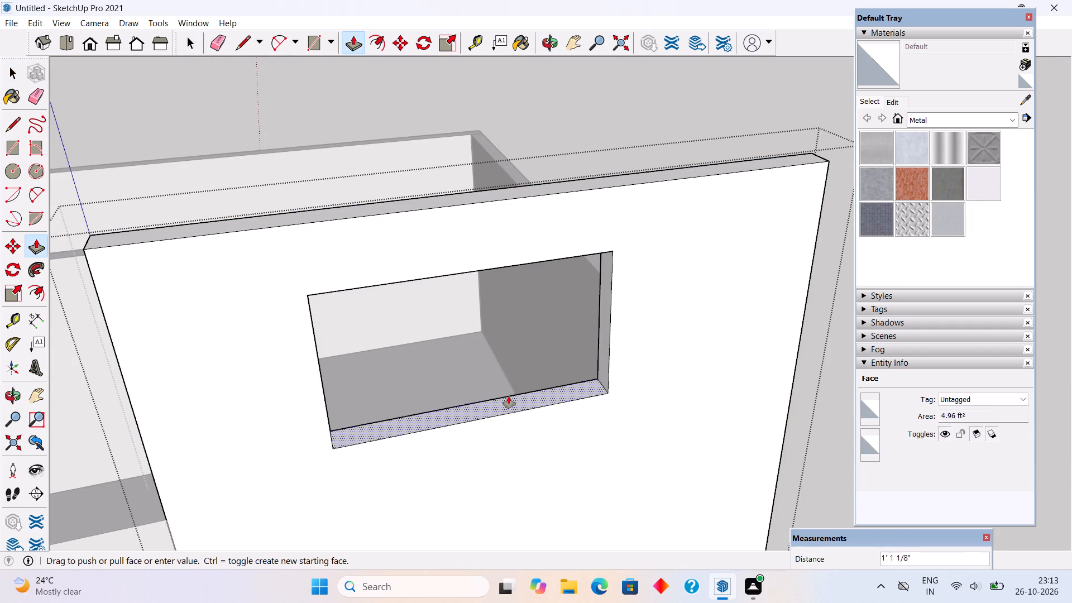
{"action": "type", "text": "2'"}
{"action": "key", "text": "Return"}
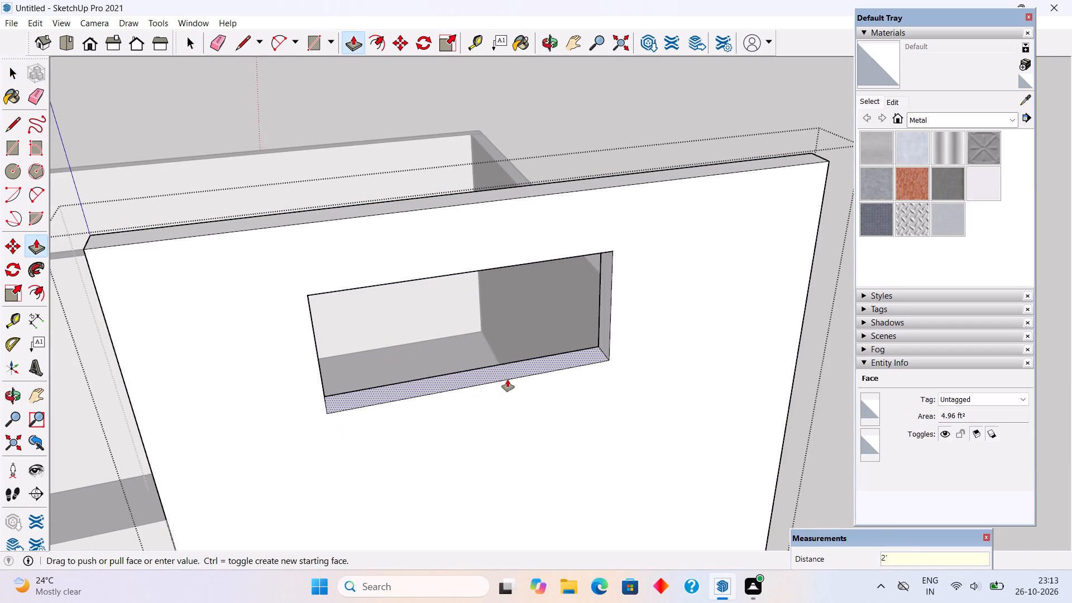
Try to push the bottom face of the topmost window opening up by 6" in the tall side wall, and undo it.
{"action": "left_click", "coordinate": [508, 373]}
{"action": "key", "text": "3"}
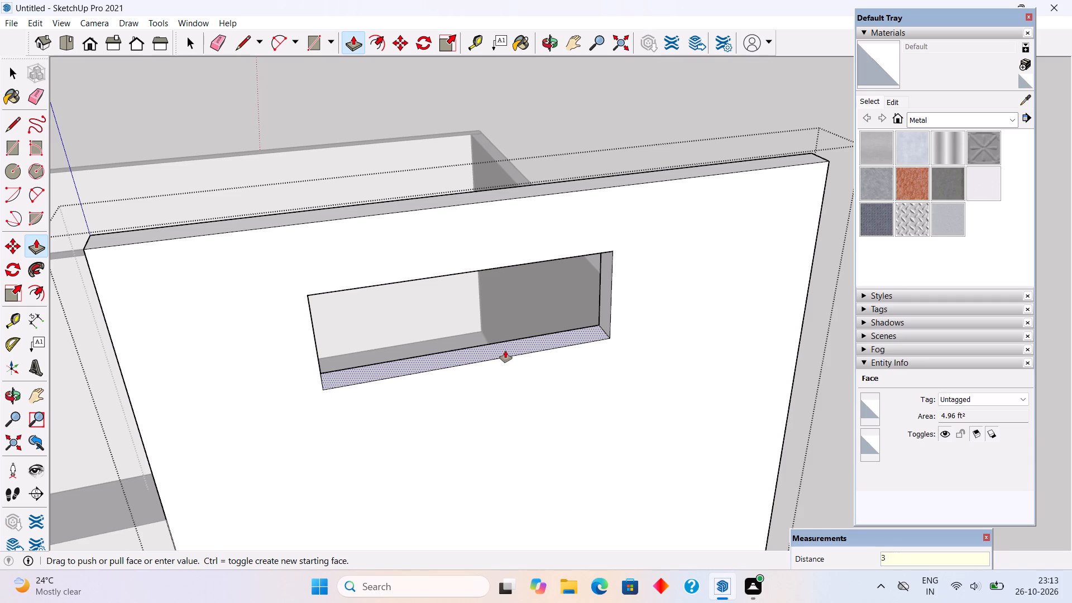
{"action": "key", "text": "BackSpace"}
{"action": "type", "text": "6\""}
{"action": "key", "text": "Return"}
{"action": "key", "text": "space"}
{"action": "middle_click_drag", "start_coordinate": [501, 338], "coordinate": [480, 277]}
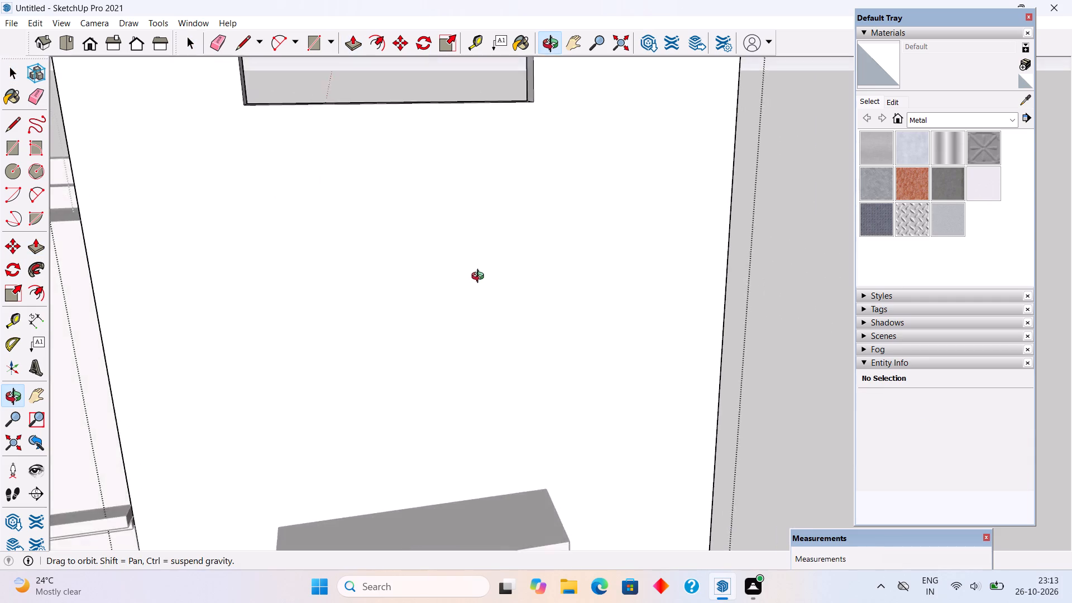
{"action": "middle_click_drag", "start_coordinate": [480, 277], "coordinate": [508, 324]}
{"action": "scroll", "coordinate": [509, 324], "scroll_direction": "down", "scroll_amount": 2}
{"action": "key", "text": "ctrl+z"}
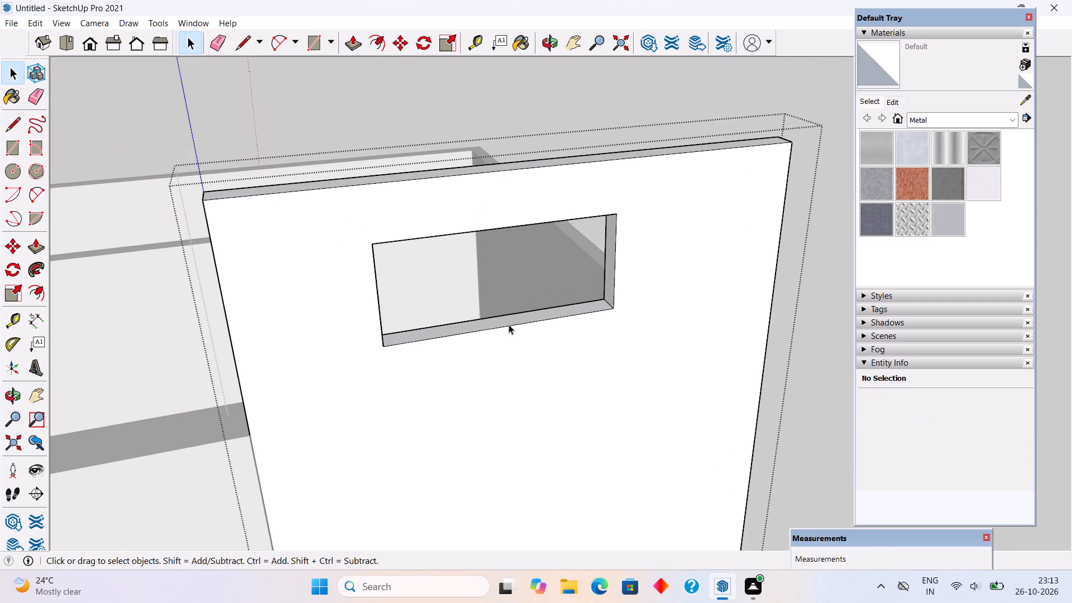
Push the bottom face of the tall side wall's topmost window opening up by 6".
{"action": "key", "text": "p"}
{"action": "left_click", "coordinate": [523, 317]}
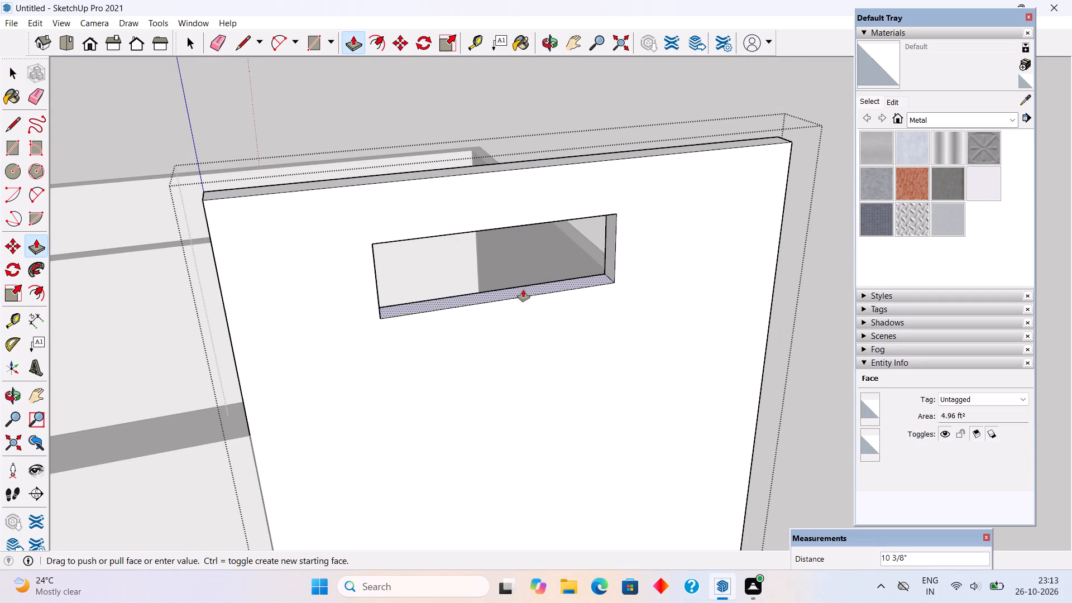
{"action": "type", "text": "6\""}
{"action": "key", "text": "Return"}
{"action": "key", "text": "space"}
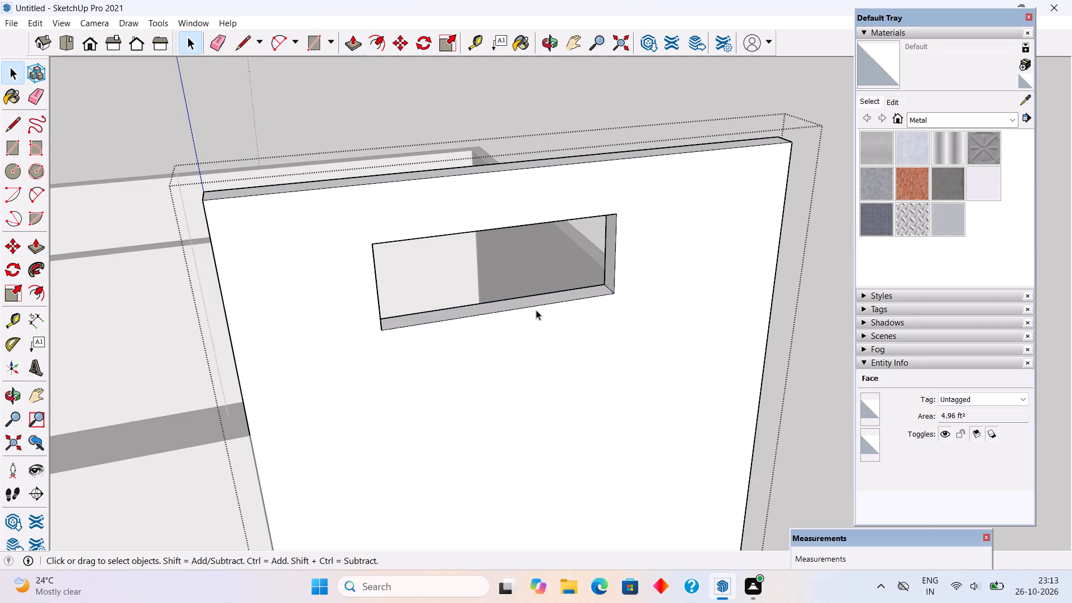
Raise the top face of the tall side wall by 5' with Push/Pull.
{"action": "scroll", "coordinate": [543, 348], "scroll_direction": "down", "scroll_amount": 4}
{"action": "middle_click_drag", "start_coordinate": [548, 326], "coordinate": [519, 233]}
{"action": "scroll", "coordinate": [512, 258], "scroll_direction": "down", "scroll_amount": 7}
{"action": "scroll", "coordinate": [553, 228], "scroll_direction": "up", "scroll_amount": 5}
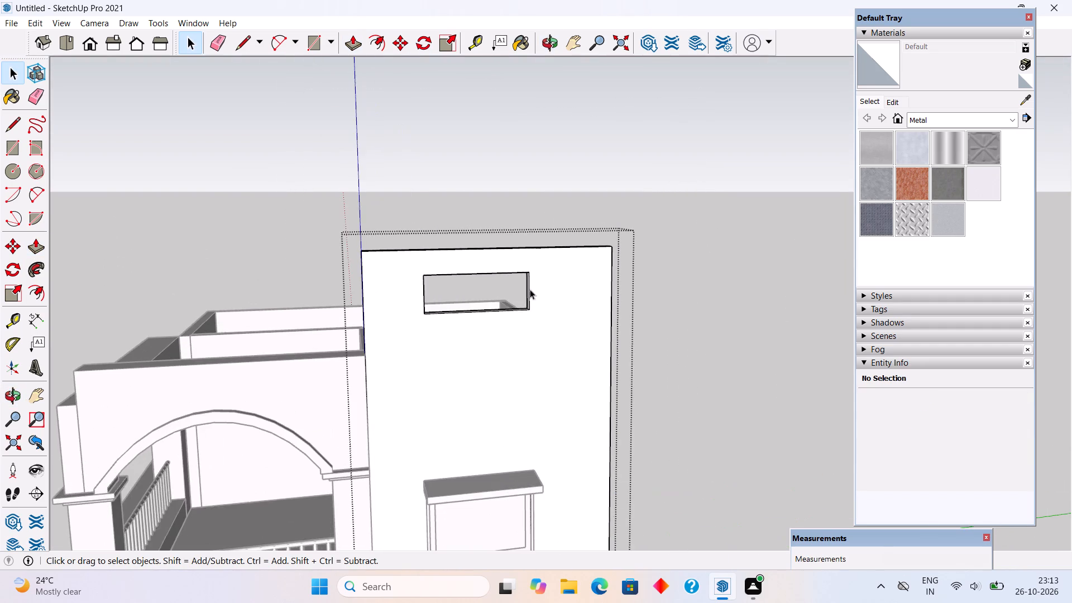
{"action": "middle_click_drag", "start_coordinate": [511, 275], "coordinate": [472, 167]}
{"action": "scroll", "coordinate": [432, 200], "scroll_direction": "up", "scroll_amount": 7}
{"action": "scroll", "coordinate": [472, 290], "scroll_direction": "up", "scroll_amount": 2}
{"action": "middle_click_drag", "start_coordinate": [498, 212], "coordinate": [489, 141]}
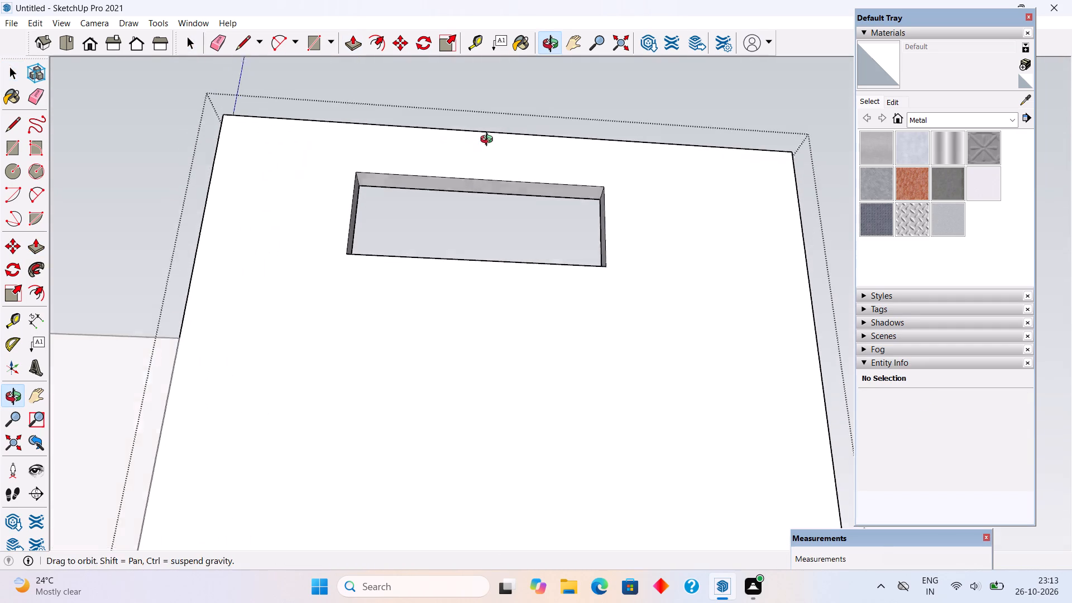
{"action": "middle_click_drag", "start_coordinate": [489, 141], "coordinate": [489, 138]}
{"action": "middle_click_drag", "start_coordinate": [499, 205], "coordinate": [513, 439]}
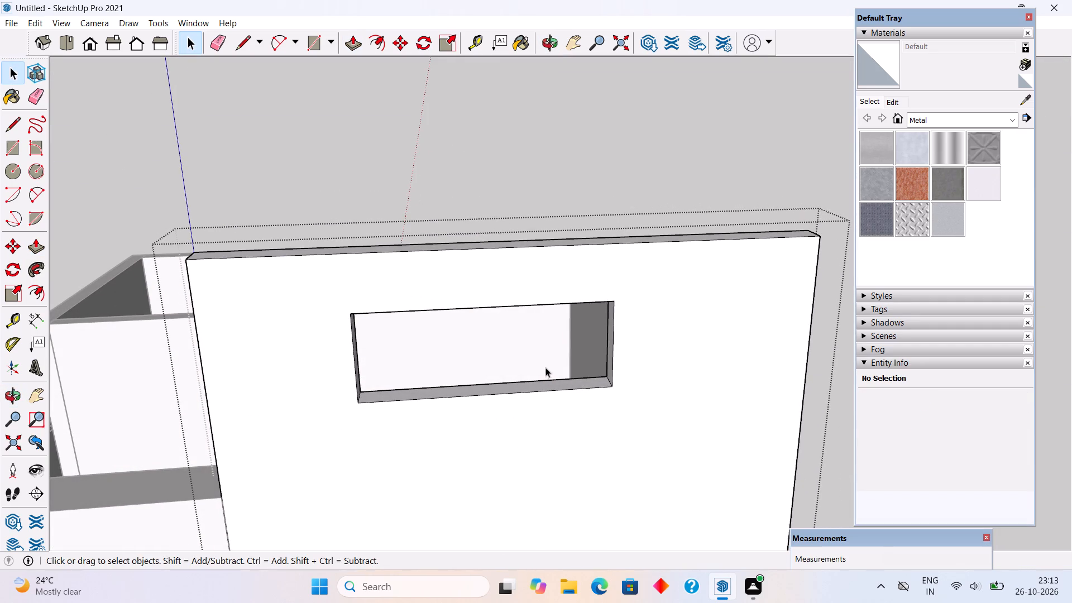
{"action": "key", "text": "p"}
{"action": "middle_click_drag", "start_coordinate": [553, 267], "coordinate": [553, 348]}
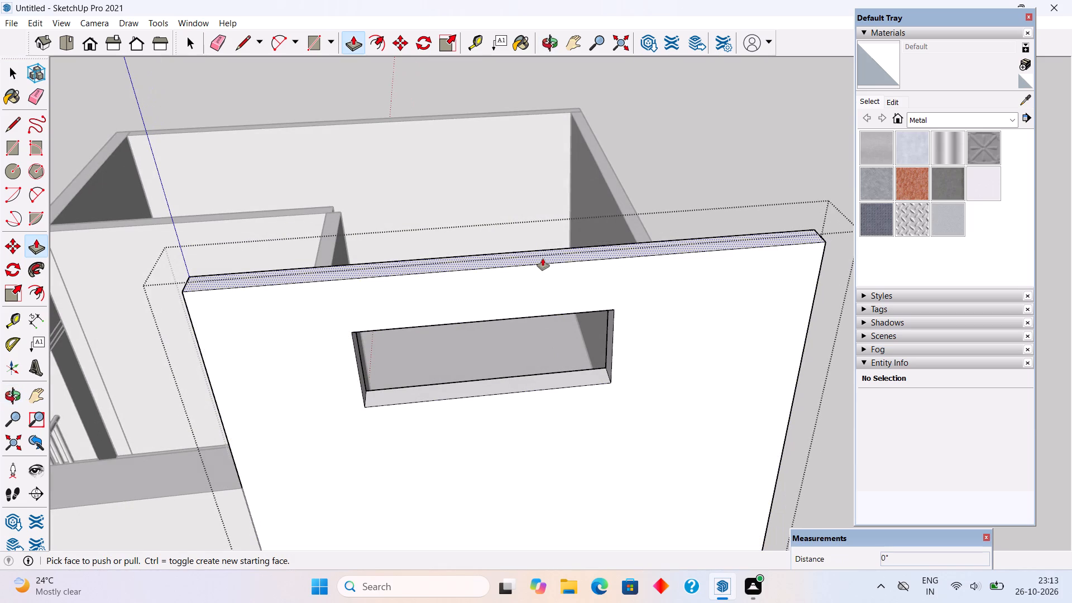
{"action": "left_click", "coordinate": [543, 259]}
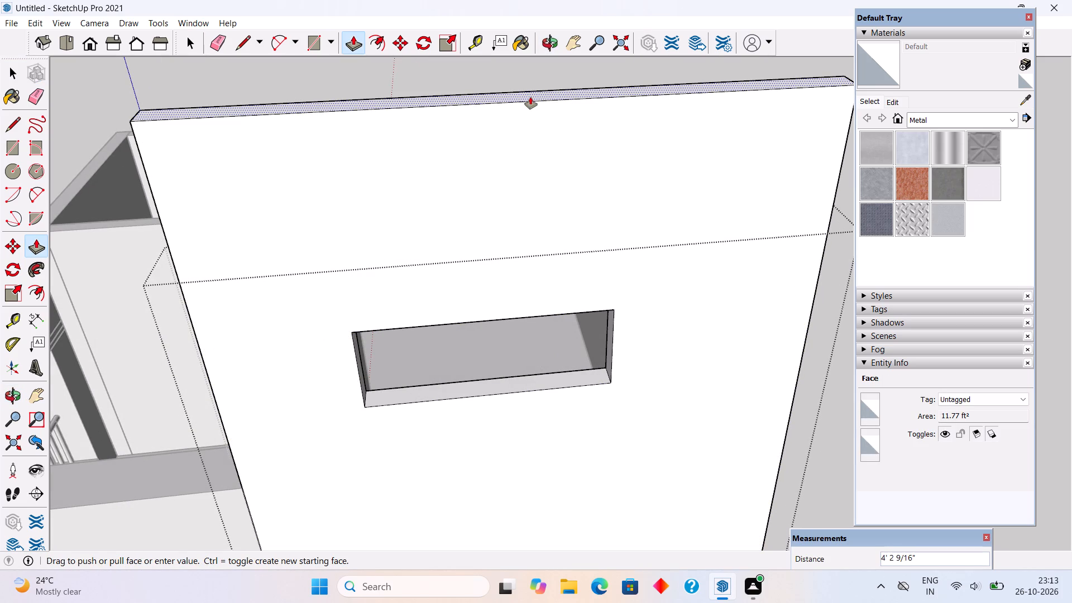
{"action": "type", "text": "5'"}
{"action": "key", "text": "Return"}
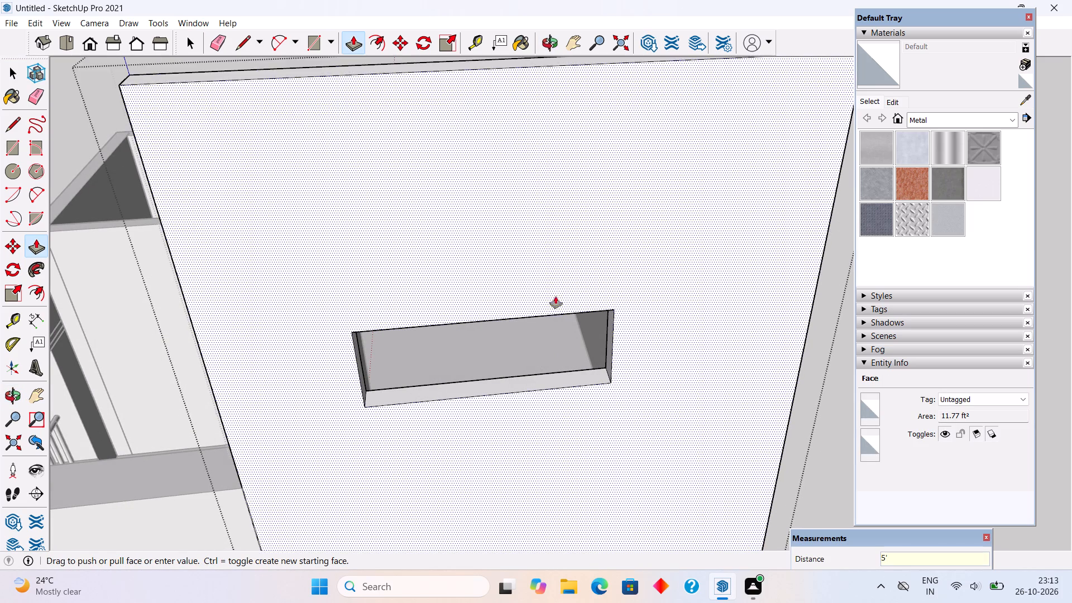
Push the top face of the topmost window opening up by 2'6" and leave the tall side wall's group.
{"action": "scroll", "coordinate": [566, 394], "scroll_direction": "down", "scroll_amount": 11}
{"action": "middle_click_drag", "start_coordinate": [601, 379], "coordinate": [553, 158]}
{"action": "scroll", "coordinate": [522, 196], "scroll_direction": "up", "scroll_amount": 3}
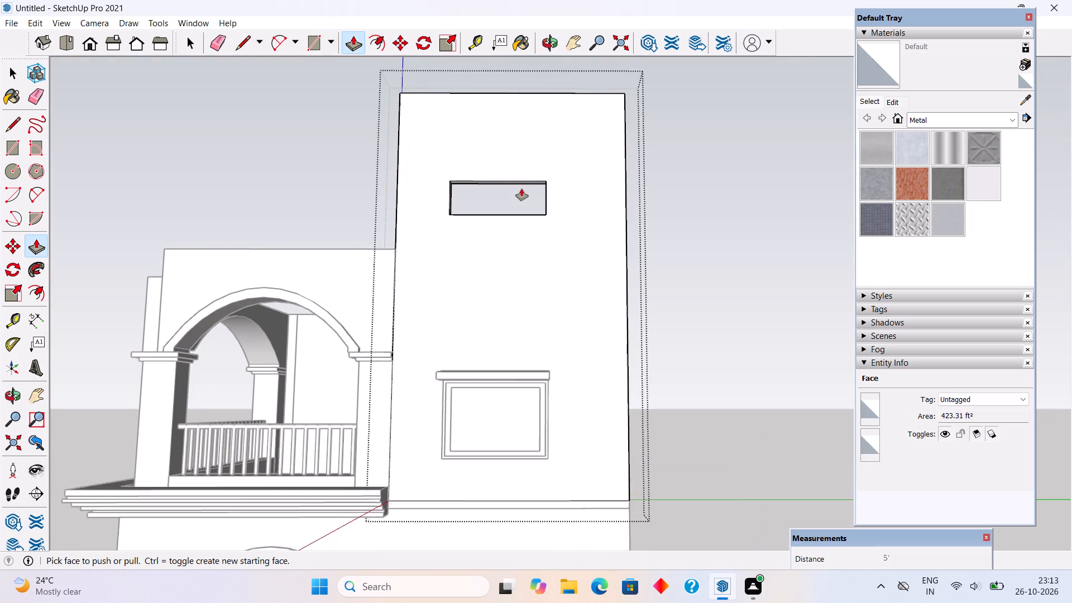
{"action": "left_click", "coordinate": [523, 183]}
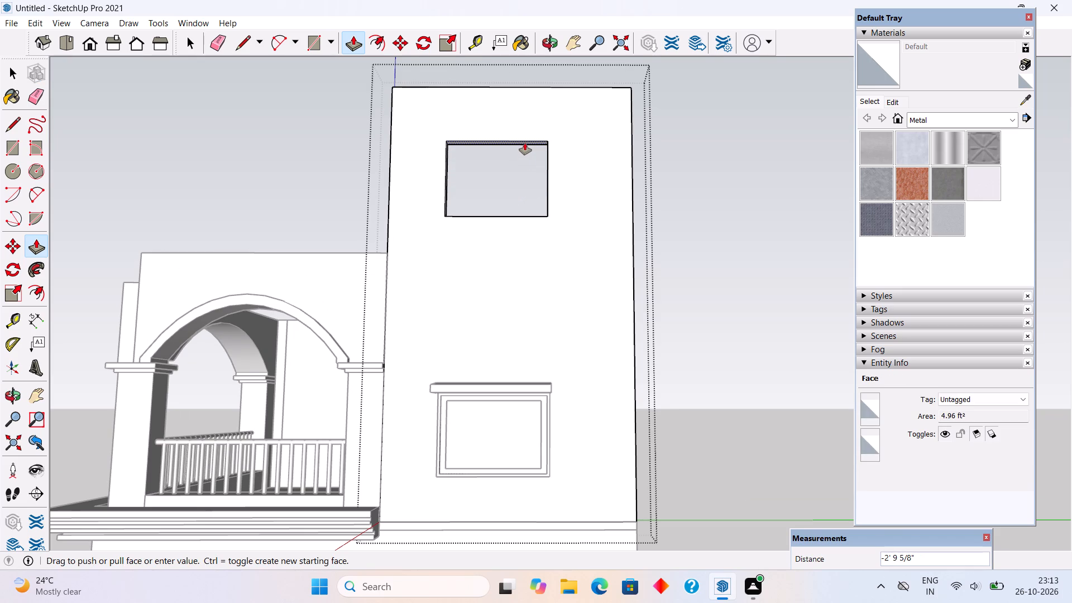
{"action": "type", "text": "2'"}
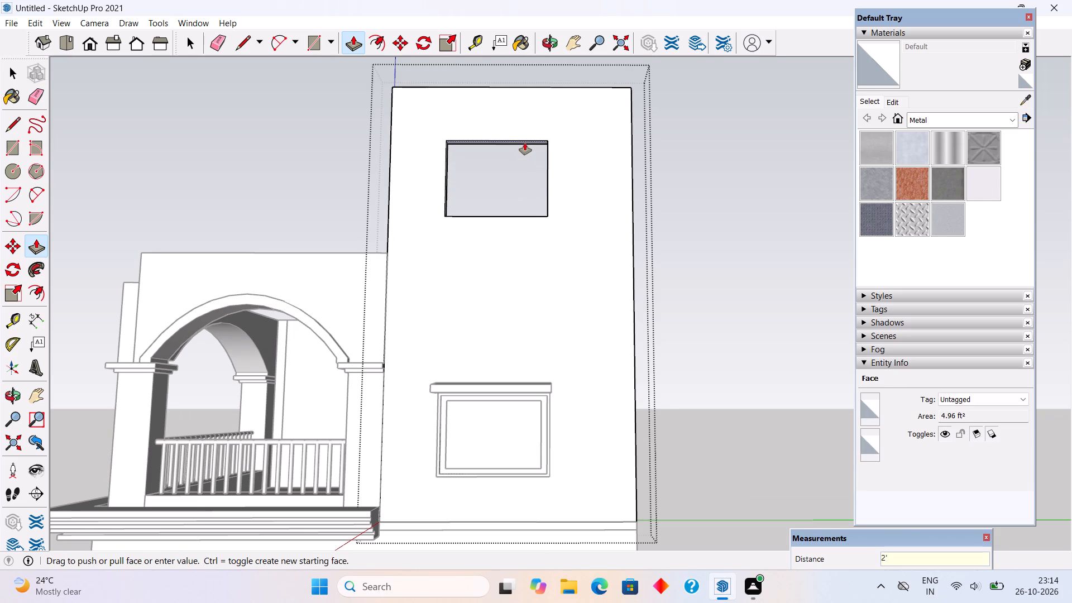
{"action": "key", "text": "6"}
{"action": "key", "text": "shift+quotedbl"}
{"action": "key", "text": "Return"}
{"action": "key", "text": "space"}
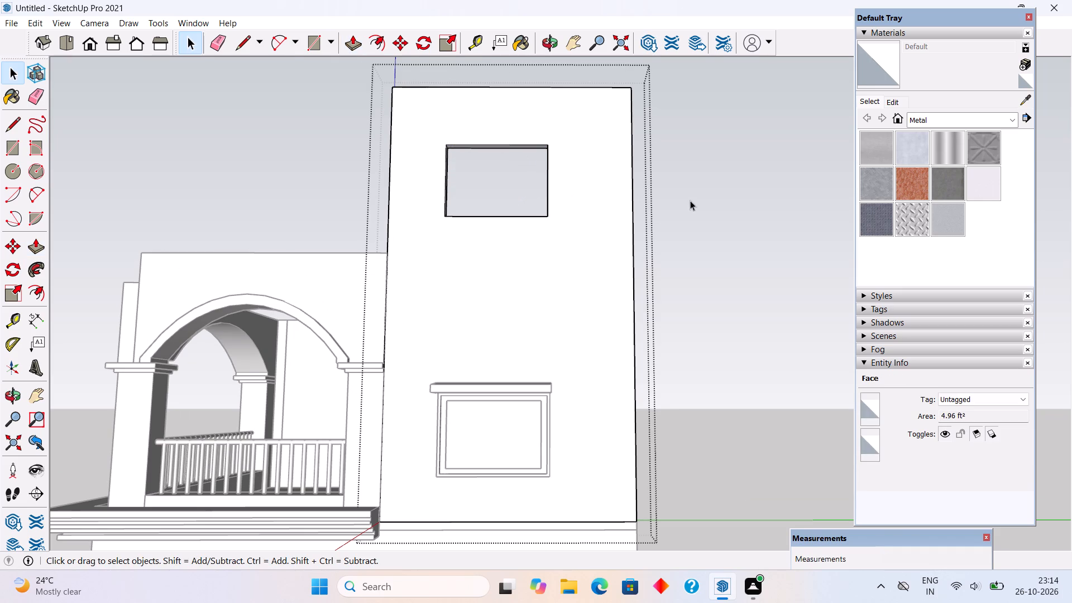
{"action": "left_click", "coordinate": [695, 194]}
Inside the balcony's front arched wall group, raise the wall's top face by 2', level with the adjoining side arched wall.
{"action": "scroll", "coordinate": [686, 241], "scroll_direction": "down", "scroll_amount": 5}
{"action": "middle_click_drag", "start_coordinate": [452, 214], "coordinate": [553, 344]}
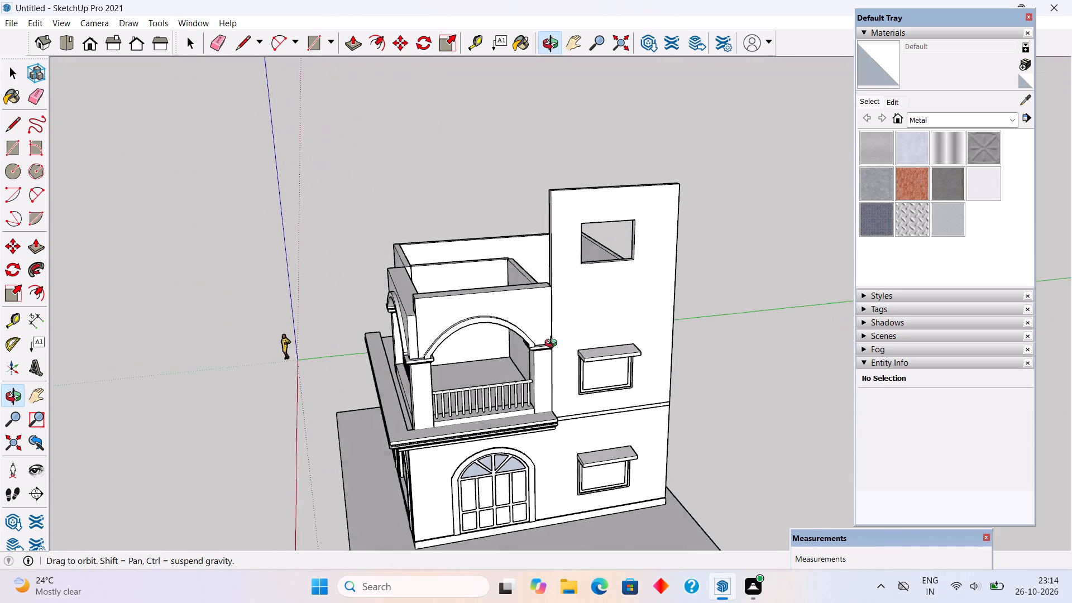
{"action": "middle_click_drag", "start_coordinate": [553, 344], "coordinate": [556, 343]}
{"action": "scroll", "coordinate": [558, 340], "scroll_direction": "up", "scroll_amount": 3}
{"action": "middle_click_drag", "start_coordinate": [572, 251], "coordinate": [653, 274]}
{"action": "middle_click_drag", "start_coordinate": [305, 341], "coordinate": [374, 361]}
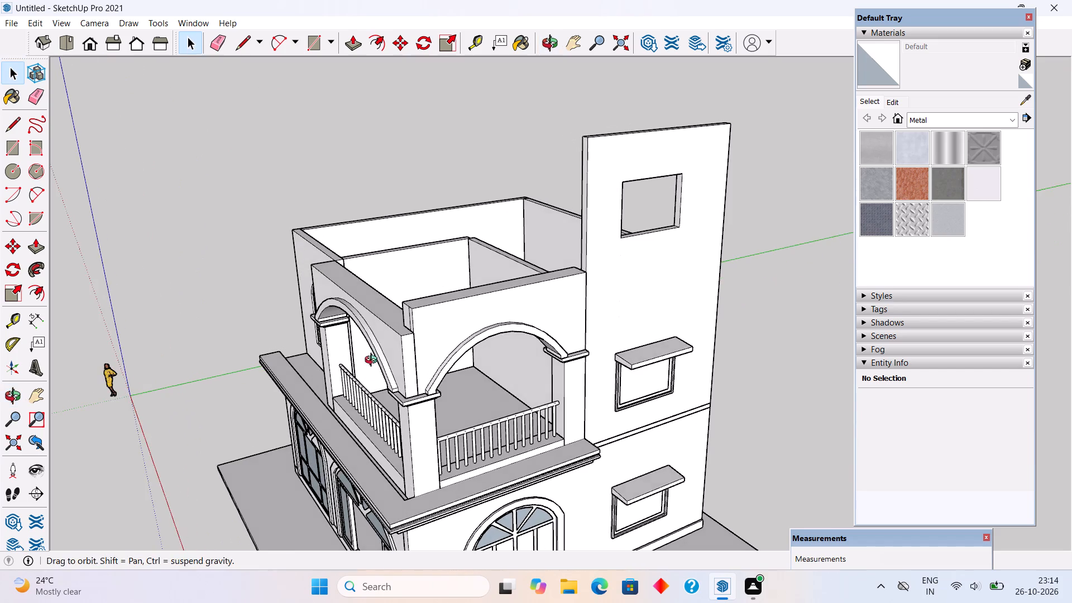
{"action": "middle_click_drag", "start_coordinate": [374, 361], "coordinate": [497, 377]}
{"action": "scroll", "coordinate": [495, 377], "scroll_direction": "up", "scroll_amount": 1}
{"action": "triple_click", "coordinate": [499, 372]}
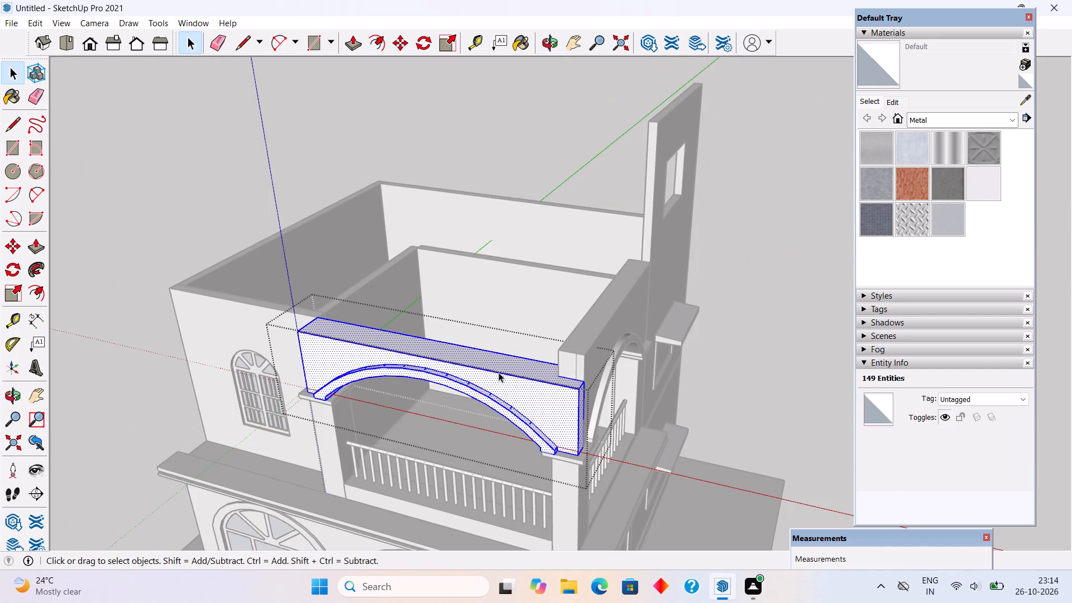
{"action": "key", "text": "p"}
{"action": "left_click", "coordinate": [504, 367]}
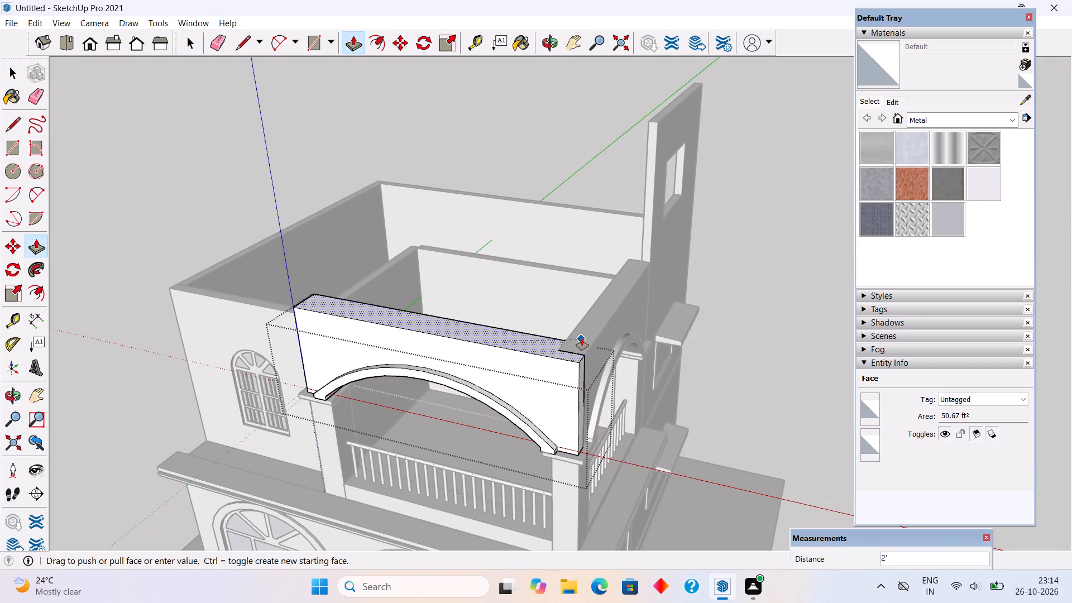
{"action": "left_click", "coordinate": [582, 338]}
{"action": "key", "text": "space"}
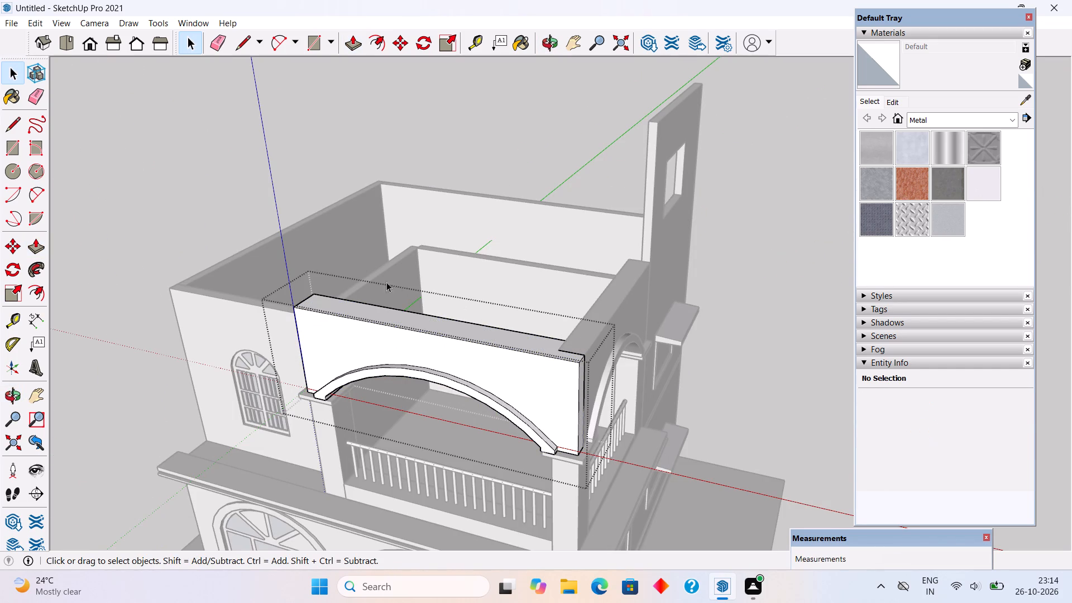
Inside the group of the front wall with the arched window, raise the top face by 2' to match the balcony wall.
{"action": "triple_click", "coordinate": [253, 304]}
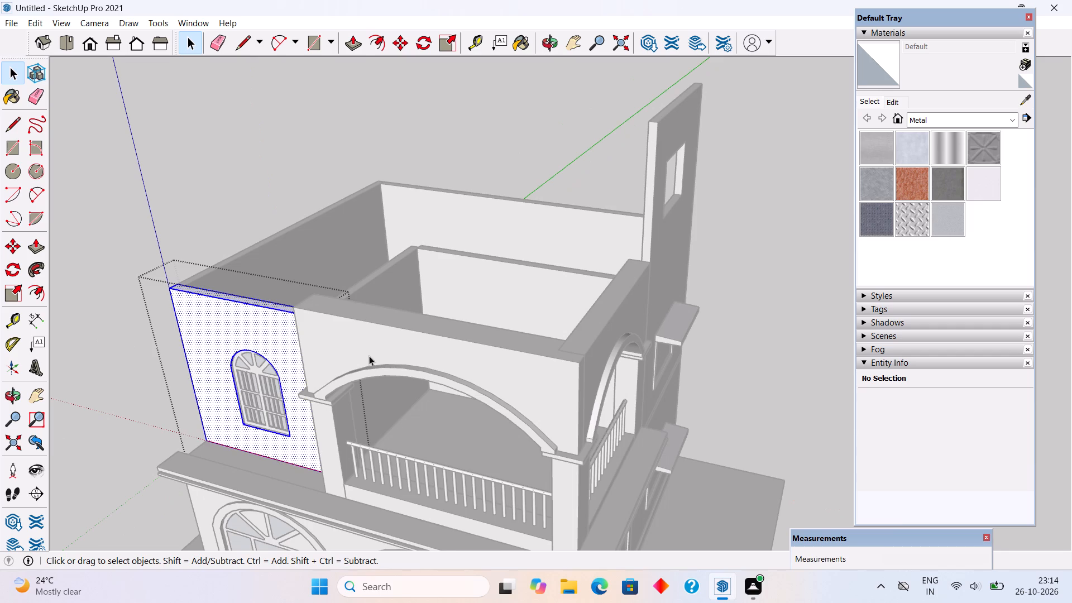
{"action": "middle_click_drag", "start_coordinate": [386, 363], "coordinate": [398, 364]}
{"action": "key", "text": "p"}
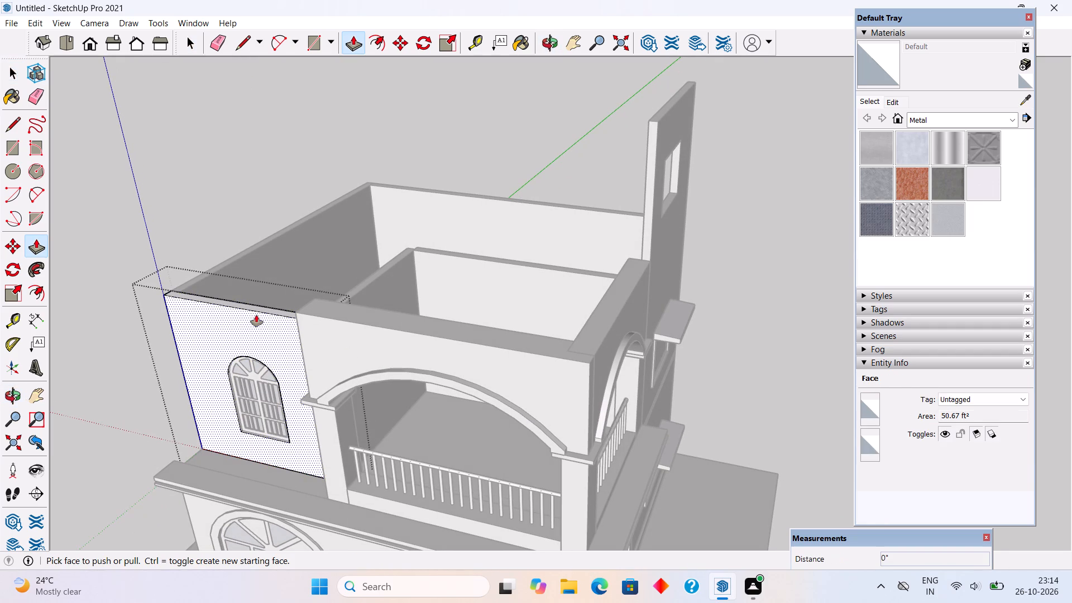
{"action": "left_click", "coordinate": [262, 309]}
{"action": "left_click", "coordinate": [324, 312]}
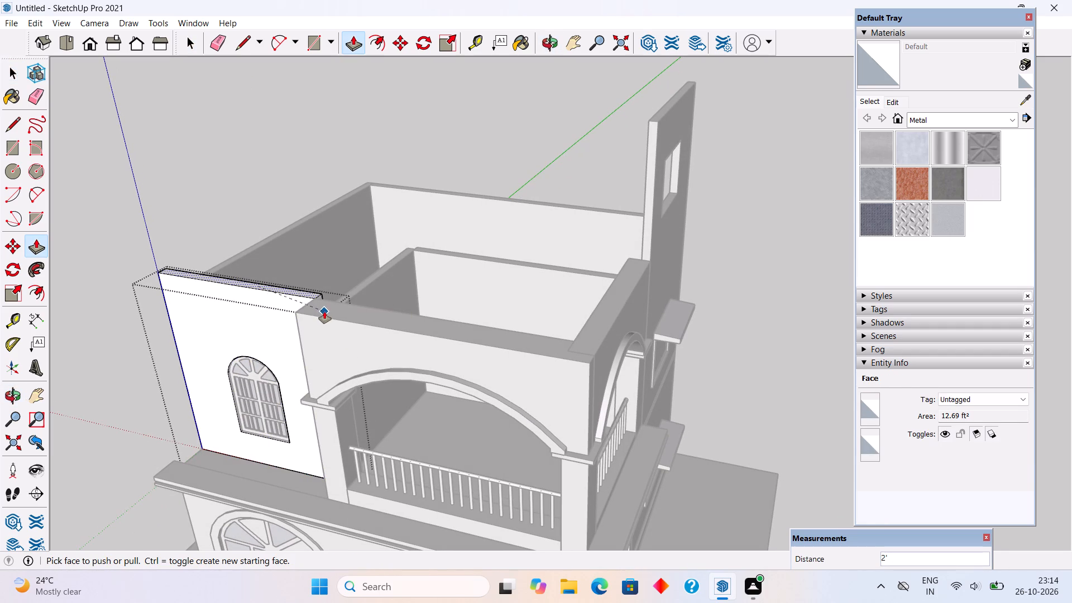
{"action": "scroll", "coordinate": [324, 312], "scroll_direction": "down", "scroll_amount": 6}
{"action": "middle_click_drag", "start_coordinate": [226, 320], "coordinate": [370, 326]}
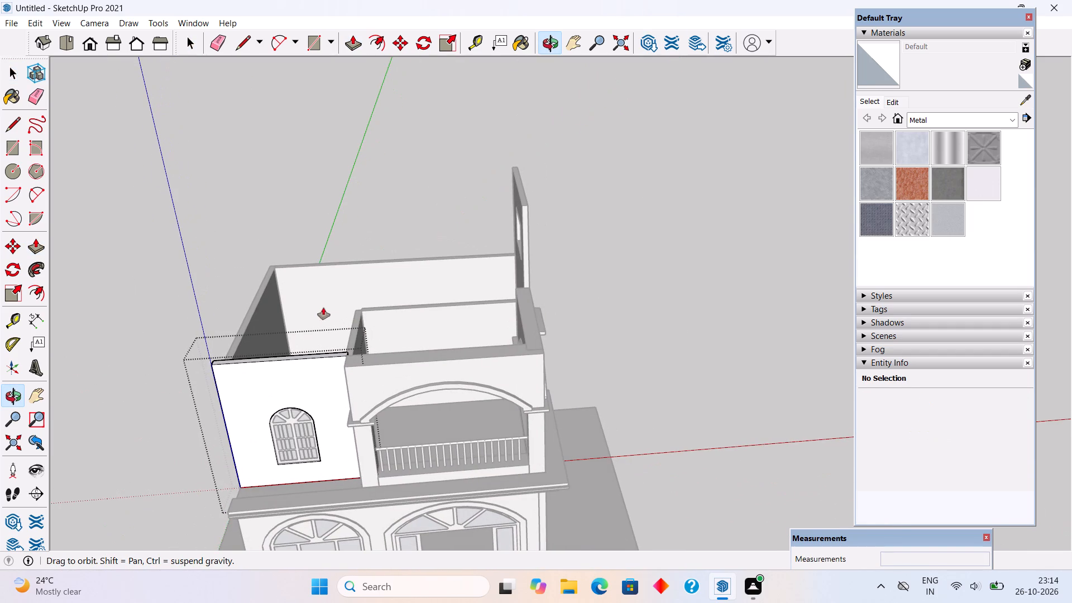
{"action": "key", "text": "space"}
{"action": "middle_click_drag", "start_coordinate": [304, 357], "coordinate": [477, 400]}
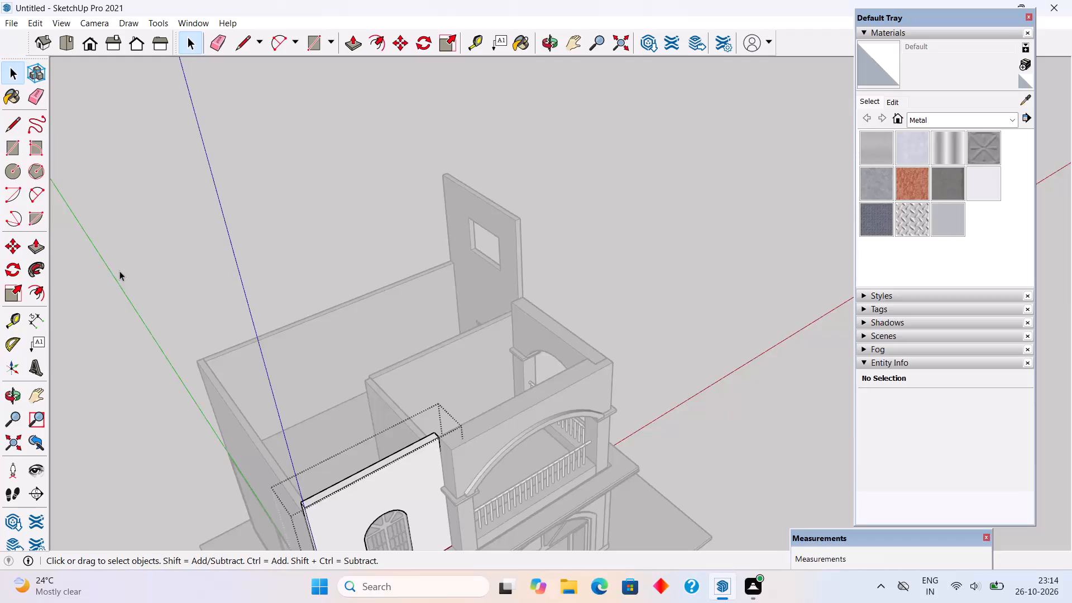
{"action": "left_click", "coordinate": [119, 271]}
Inside the group of the long wall behind the balcony, raise the top face level with the balcony's side arched wall.
{"action": "middle_click_drag", "start_coordinate": [414, 468], "coordinate": [224, 314]}
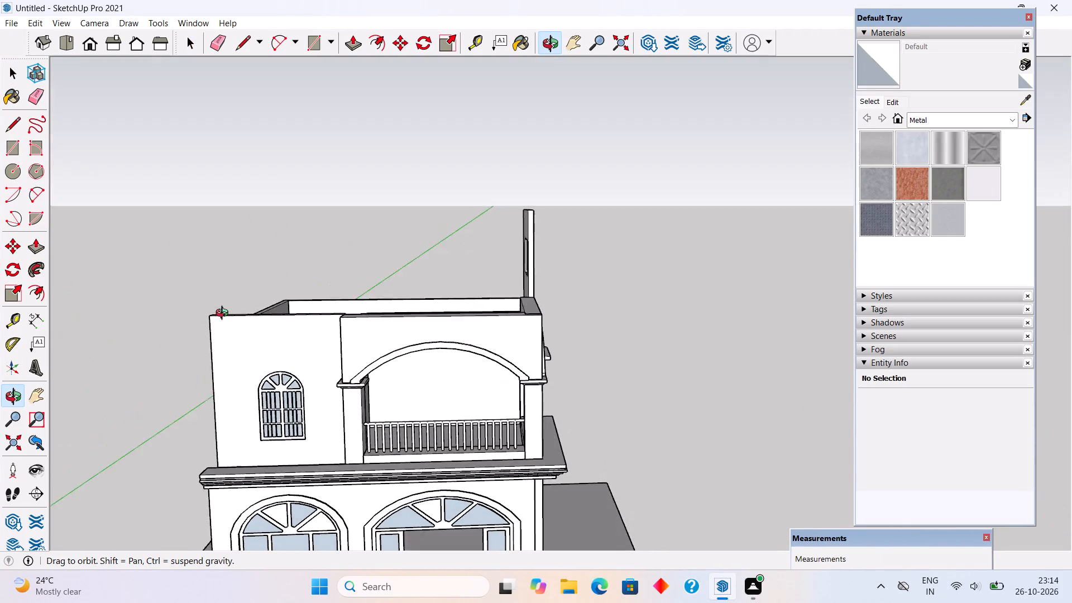
{"action": "middle_click_drag", "start_coordinate": [224, 314], "coordinate": [222, 258]}
{"action": "middle_click_drag", "start_coordinate": [265, 352], "coordinate": [261, 435]}
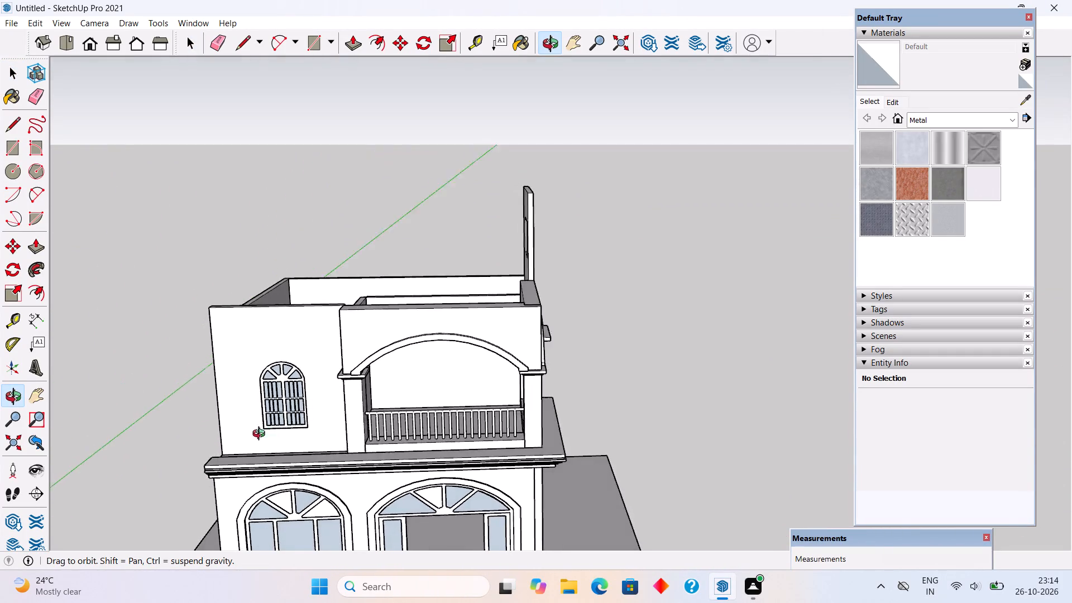
{"action": "middle_click_drag", "start_coordinate": [261, 435], "coordinate": [498, 531]}
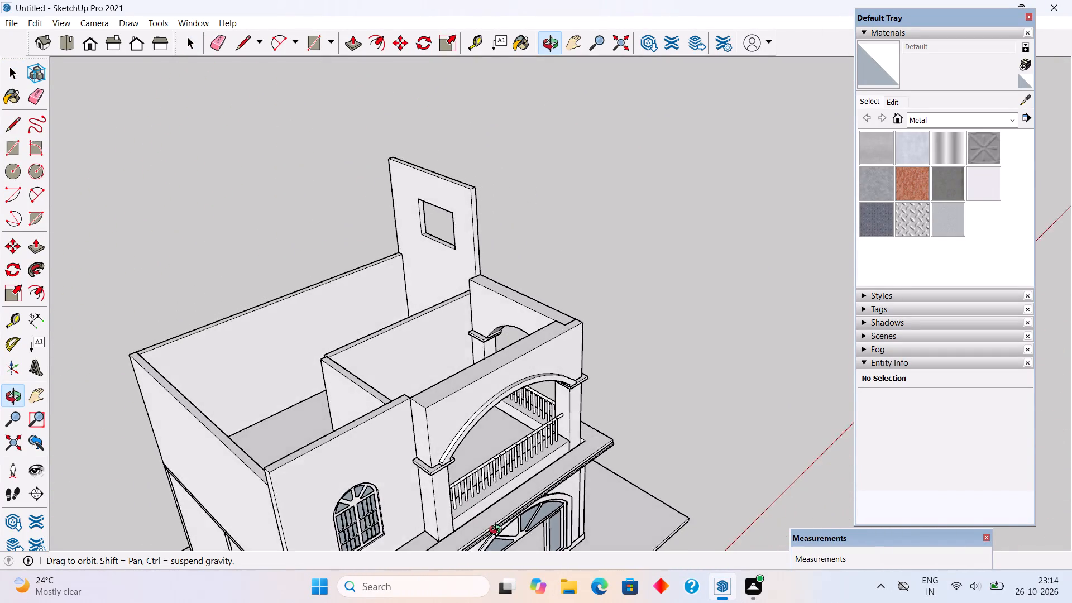
{"action": "middle_click_drag", "start_coordinate": [498, 531], "coordinate": [428, 551]}
{"action": "scroll", "coordinate": [428, 287], "scroll_direction": "up", "scroll_amount": 5}
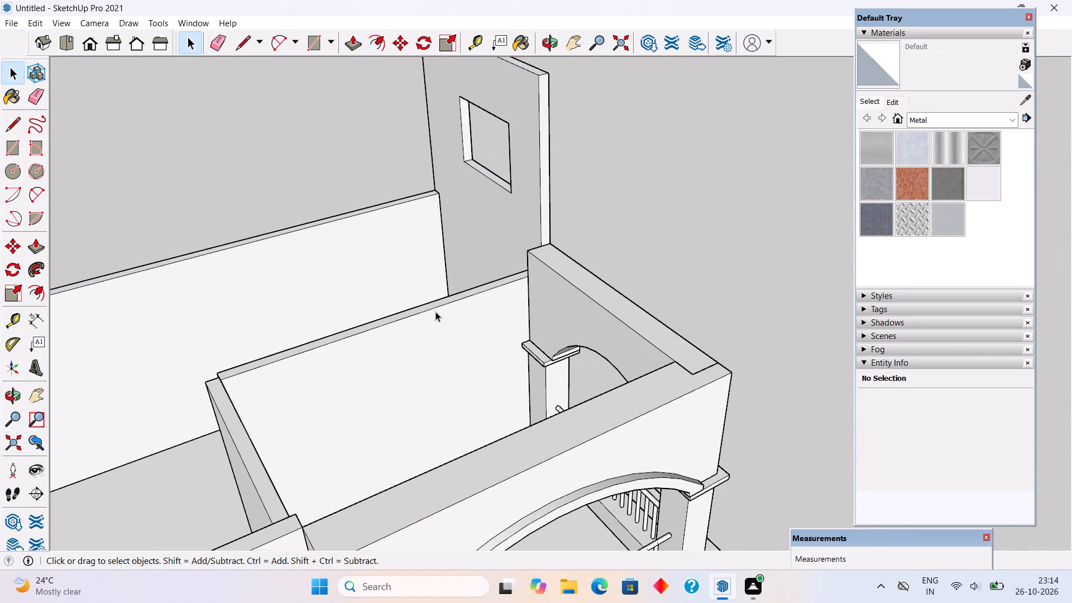
{"action": "triple_click", "coordinate": [435, 313]}
{"action": "key", "text": "p"}
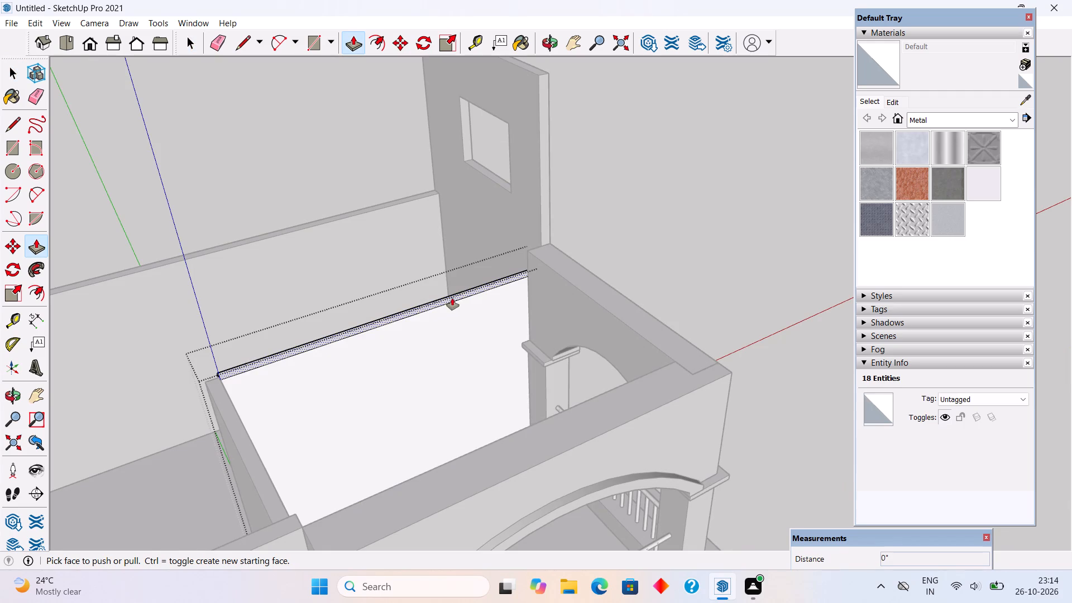
{"action": "left_click", "coordinate": [454, 296]}
{"action": "left_click", "coordinate": [555, 272]}
{"action": "key", "text": "space"}
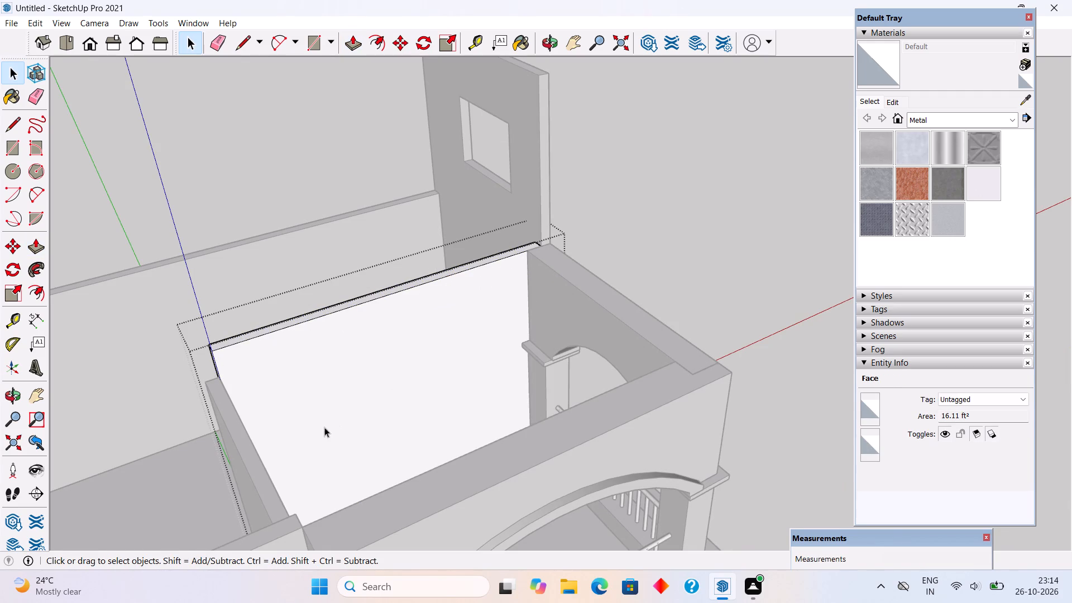
Inside the group of the short wall between the balcony and the room, raise the top face by 2'.
{"action": "triple_click", "coordinate": [260, 473]}
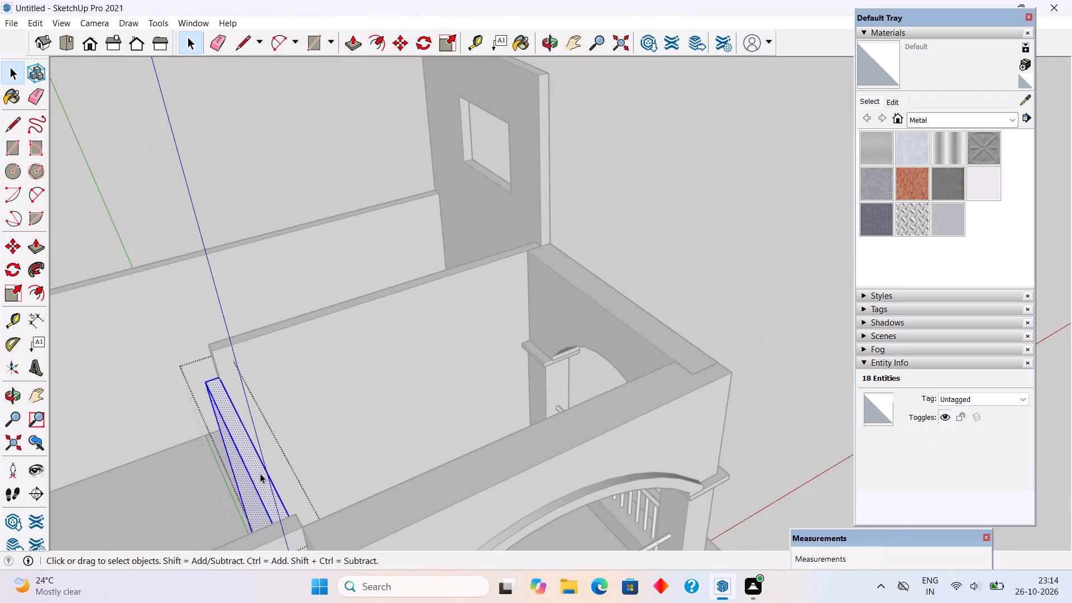
{"action": "key", "text": "p"}
{"action": "left_click", "coordinate": [260, 473]}
{"action": "left_click", "coordinate": [318, 529]}
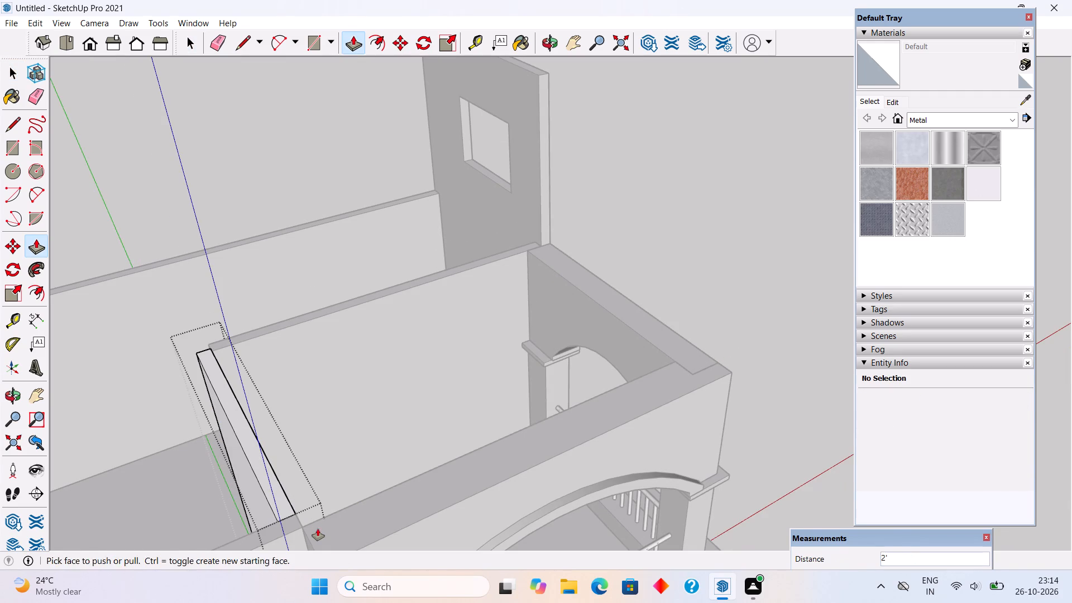
{"action": "key", "text": "space"}
Inside the group of the long rear wall, raise the top face level with the wall behind the balcony.
{"action": "double_click", "coordinate": [343, 232]}
{"action": "left_click", "coordinate": [343, 232]}
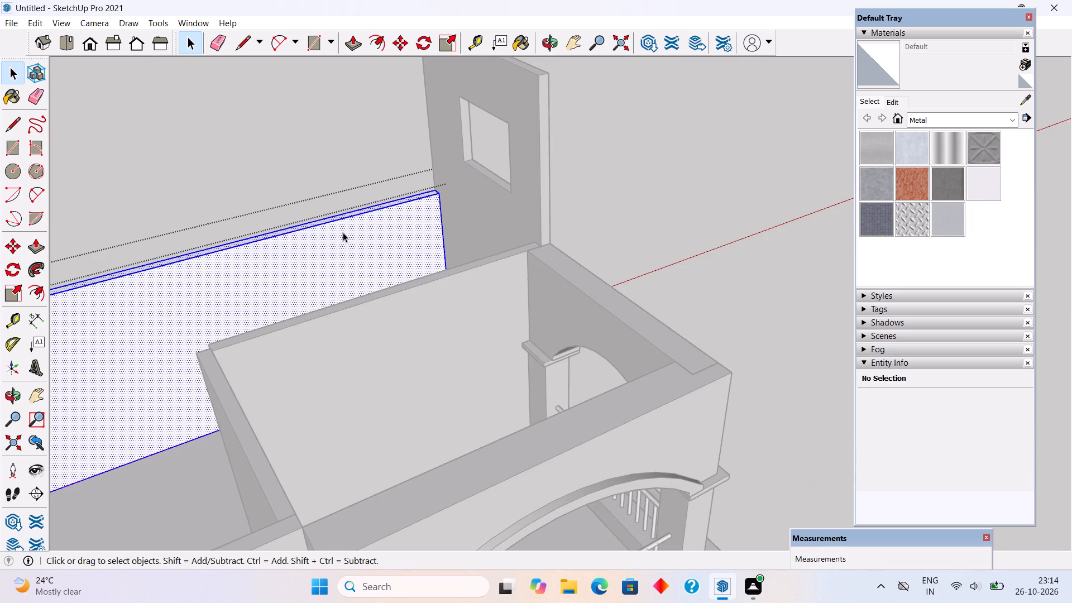
{"action": "key", "text": "p"}
{"action": "left_click", "coordinate": [348, 213]}
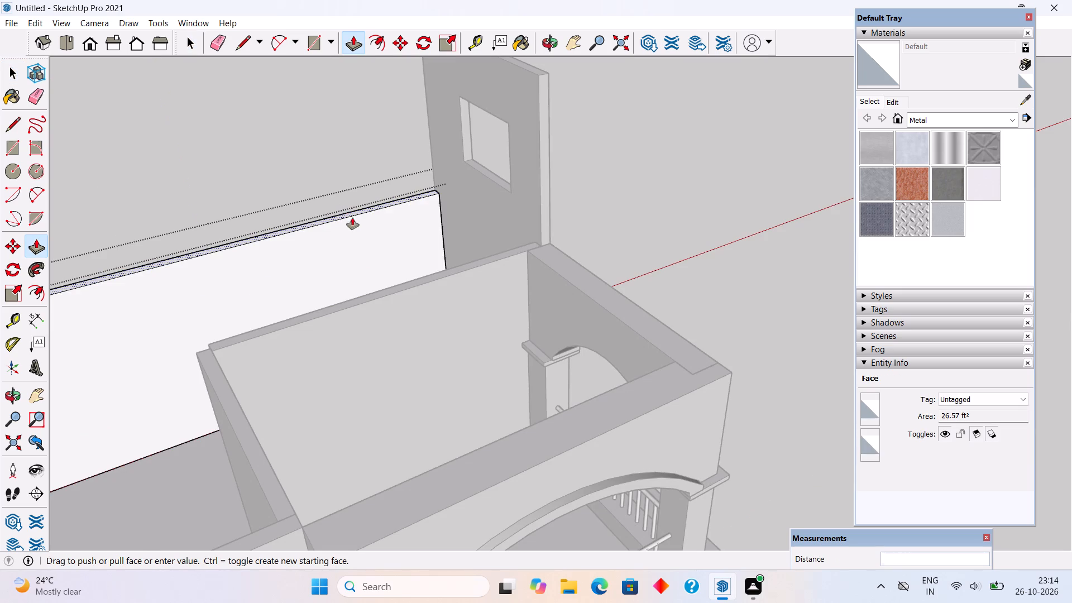
{"action": "left_click", "coordinate": [380, 294]}
{"action": "scroll", "coordinate": [380, 294], "scroll_direction": "down", "scroll_amount": 6}
{"action": "key", "text": "space"}
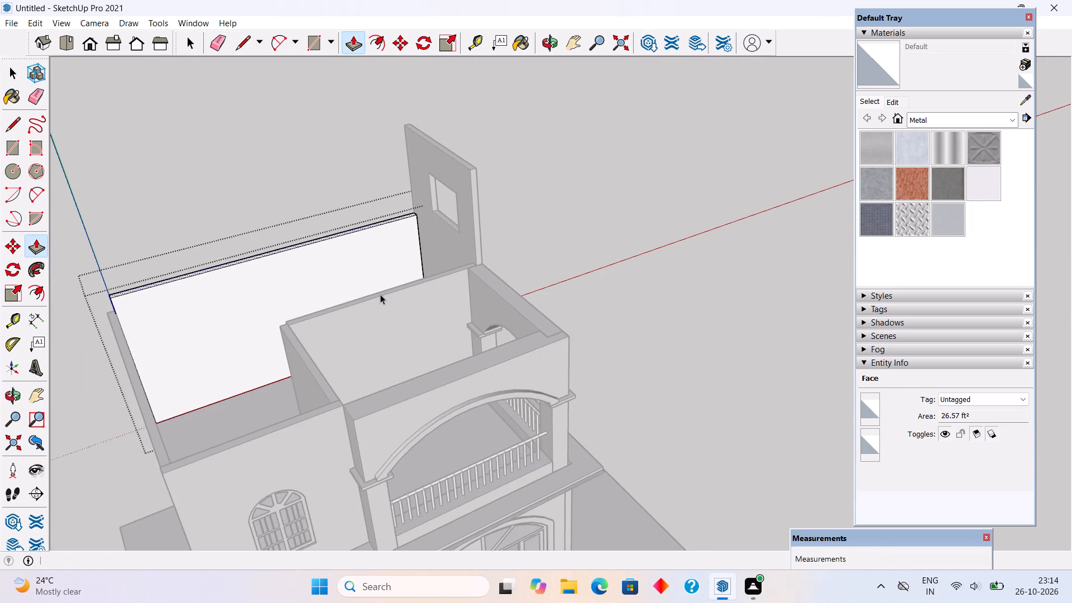
Inside the group of the end wall opposite the tall window wall, raise the top face by 2' and exit the group.
{"action": "triple_click", "coordinate": [146, 405]}
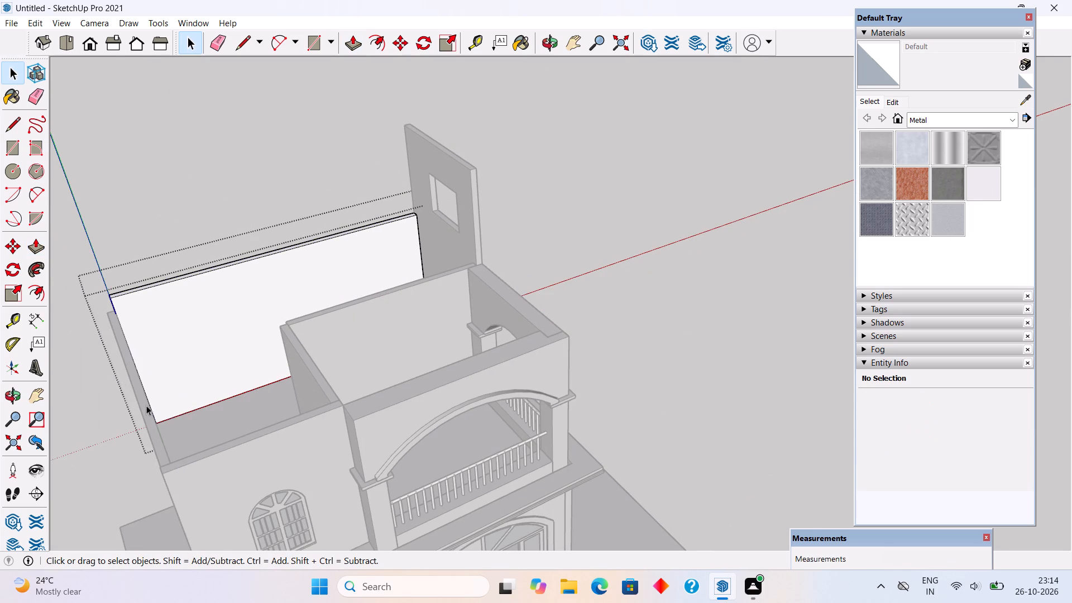
{"action": "key", "text": "p"}
{"action": "left_click", "coordinate": [146, 405]}
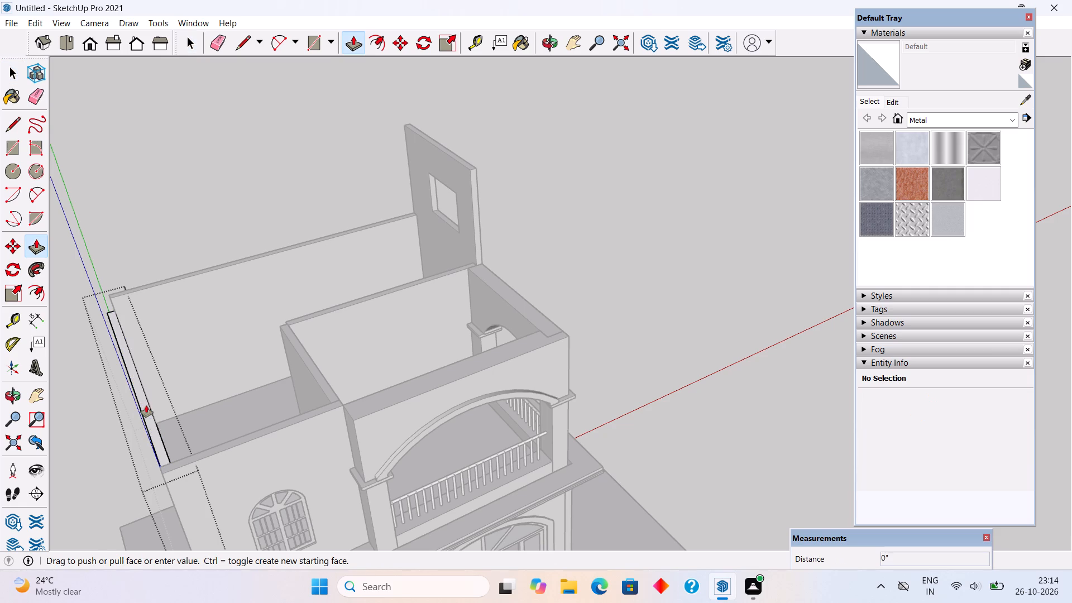
{"action": "left_click", "coordinate": [179, 464]}
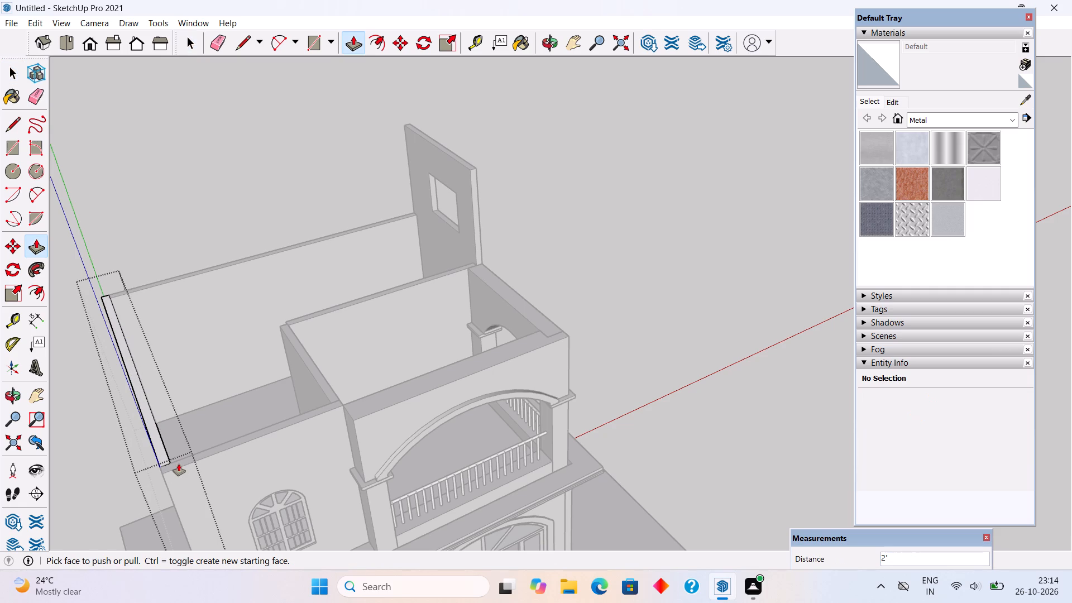
{"action": "key", "text": "space"}
{"action": "scroll", "coordinate": [179, 464], "scroll_direction": "down", "scroll_amount": 6}
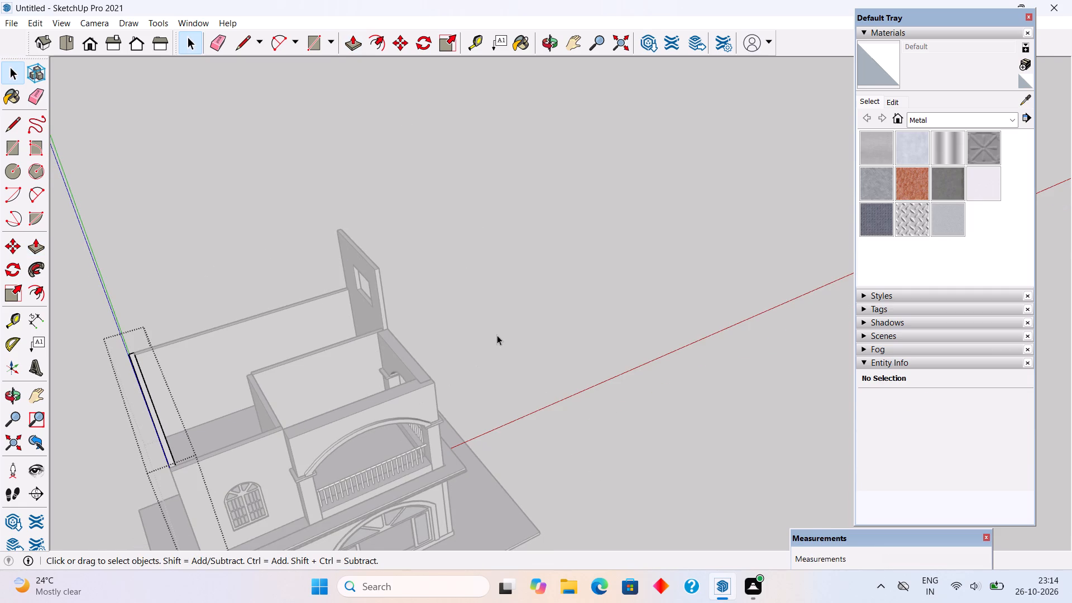
{"action": "left_click", "coordinate": [497, 335]}
Unhide all hidden objects to bring back the window of the tall side wall's topmost opening.
{"action": "scroll", "coordinate": [497, 335], "scroll_direction": "down", "scroll_amount": 4}
{"action": "middle_click_drag", "start_coordinate": [530, 406], "coordinate": [79, 405]}
{"action": "scroll", "coordinate": [497, 252], "scroll_direction": "up", "scroll_amount": 5}
{"action": "middle_click_drag", "start_coordinate": [604, 267], "coordinate": [433, 188]}
{"action": "scroll", "coordinate": [444, 179], "scroll_direction": "up", "scroll_amount": 5}
{"action": "scroll", "coordinate": [477, 209], "scroll_direction": "down", "scroll_amount": 4}
{"action": "scroll", "coordinate": [725, 188], "scroll_direction": "up", "scroll_amount": 3}
{"action": "middle_click_drag", "start_coordinate": [647, 235], "coordinate": [645, 219]}
{"action": "scroll", "coordinate": [645, 211], "scroll_direction": "up", "scroll_amount": 3}
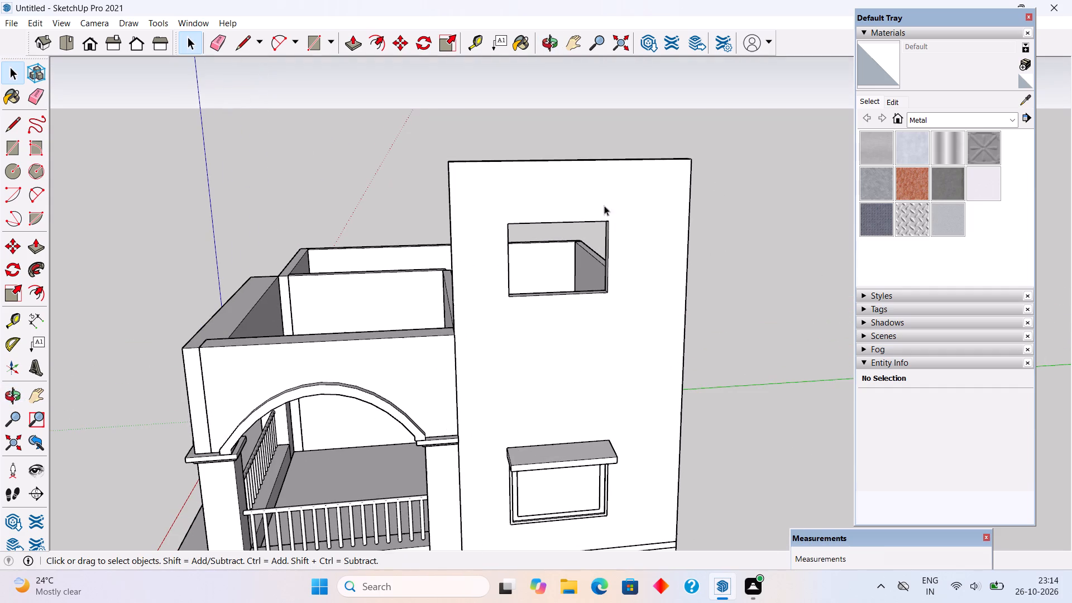
{"action": "left_click", "coordinate": [44, 22]}
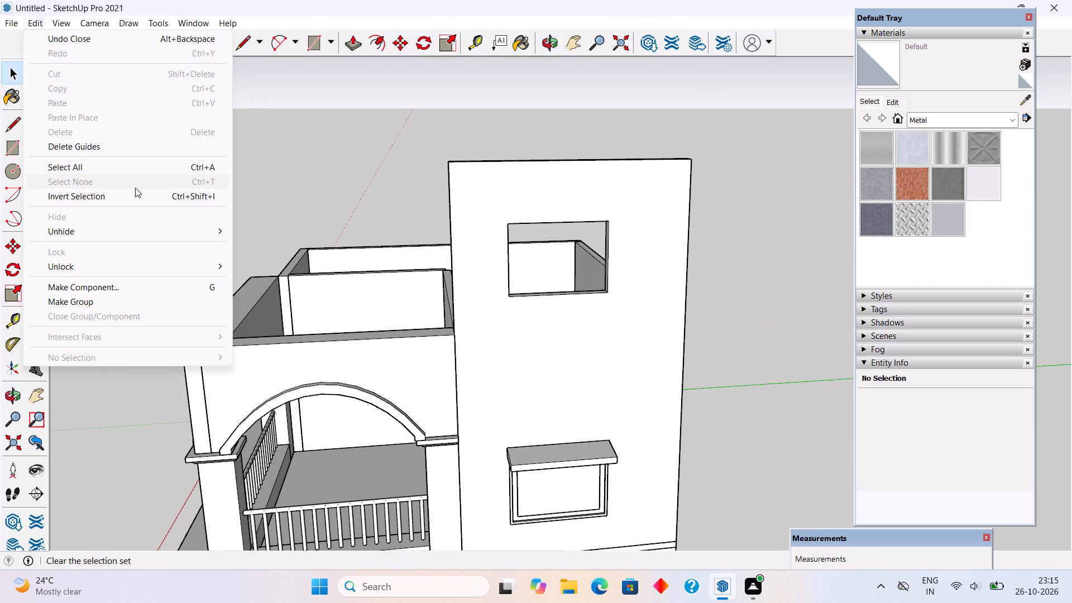
{"action": "left_click", "coordinate": [149, 229]}
{"action": "left_click", "coordinate": [265, 264]}
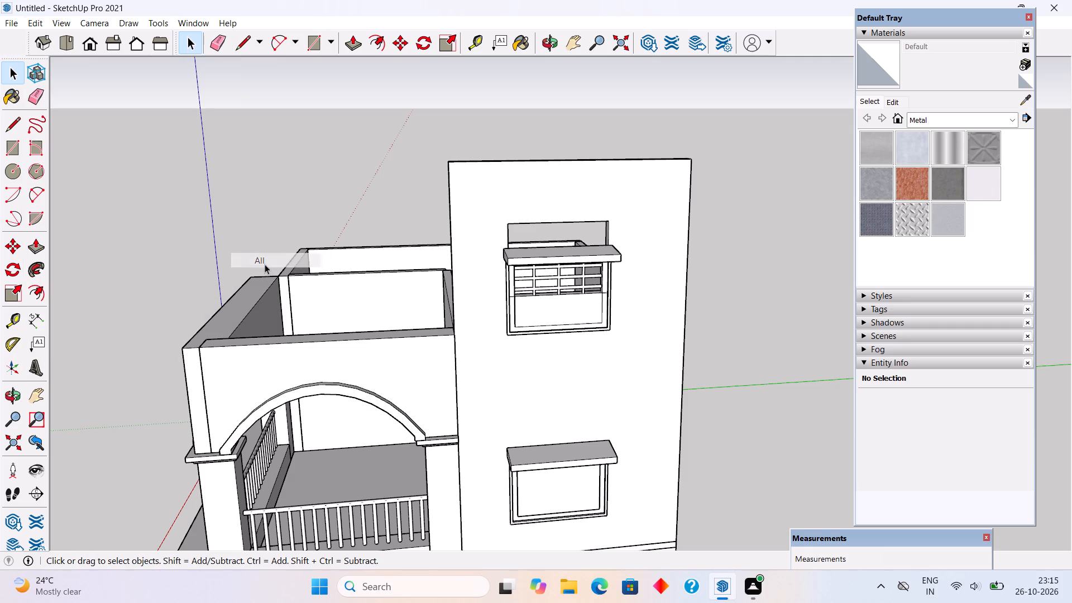
Move the tall side wall's topmost window group up by 2.5' into its relocated opening.
{"action": "scroll", "coordinate": [592, 272], "scroll_direction": "up", "scroll_amount": 3}
{"action": "middle_click_drag", "start_coordinate": [573, 251], "coordinate": [264, 219]}
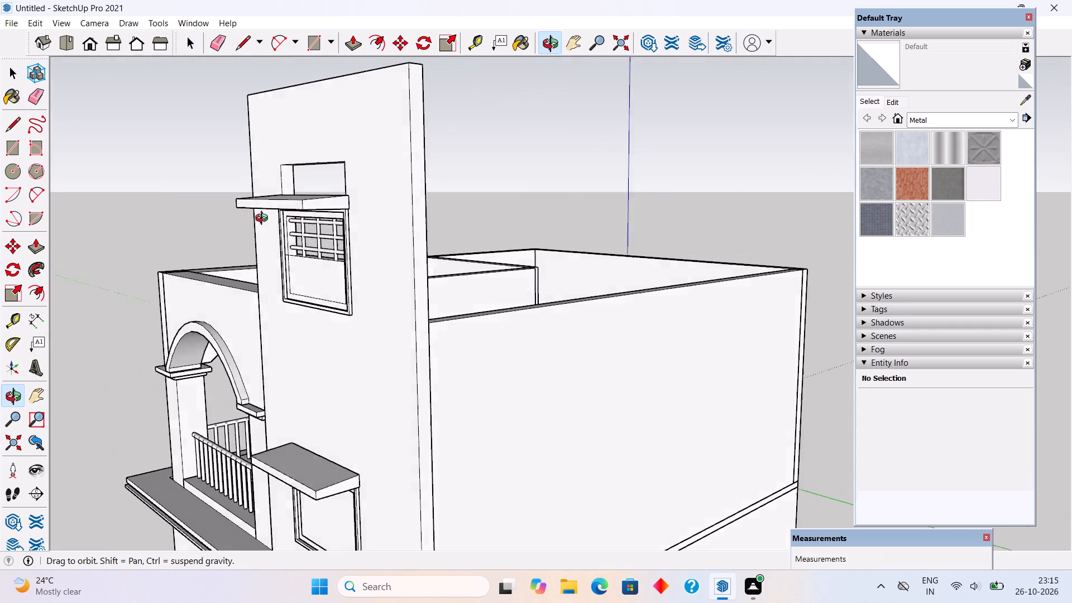
{"action": "middle_click_drag", "start_coordinate": [264, 219], "coordinate": [333, 247]}
{"action": "left_click", "coordinate": [338, 241]}
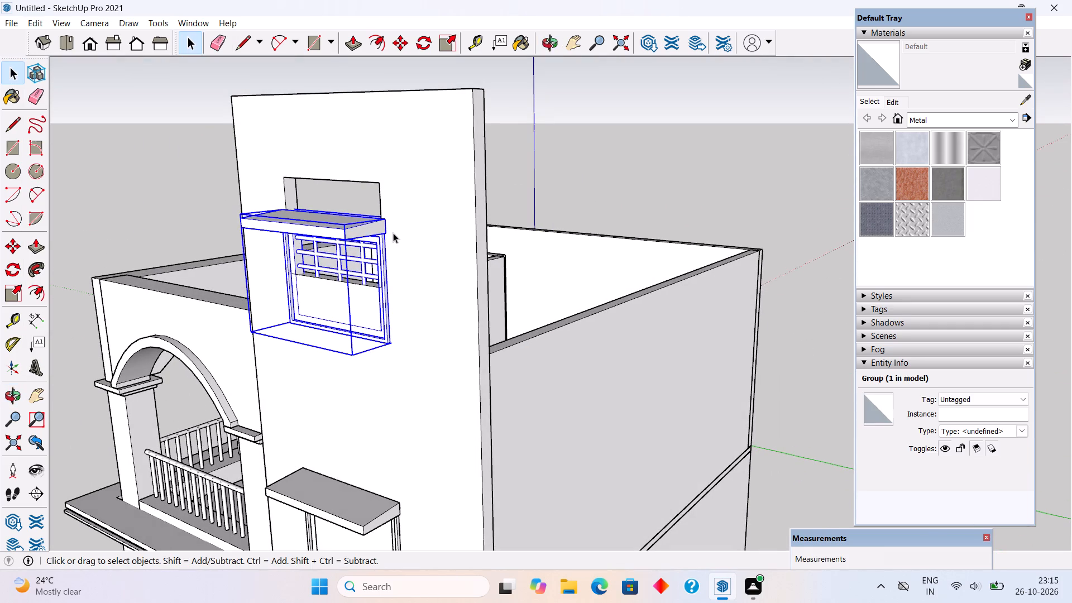
{"action": "key", "text": "m"}
{"action": "left_click", "coordinate": [365, 233]}
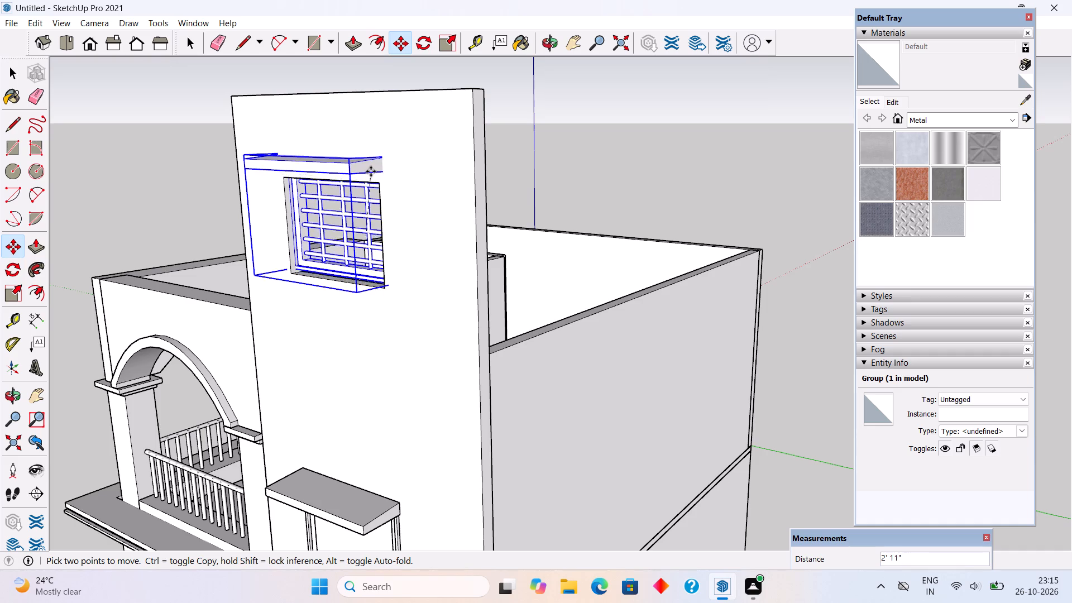
{"action": "type", "text": "2.5'"}
{"action": "key", "text": "Return"}
{"action": "key", "text": "space"}
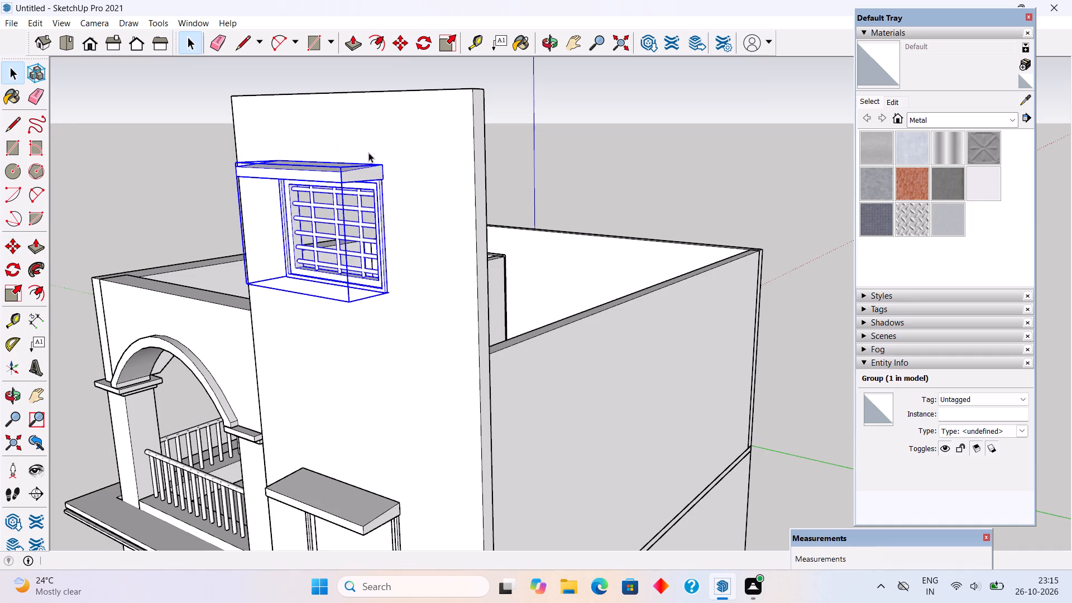
{"action": "left_click", "coordinate": [527, 161]}
Draw a rectangle about 4' 4" by 6' 1 5/8" across the inner frame opening of the topmost window, over its grille.
{"action": "middle_click_drag", "start_coordinate": [139, 326], "coordinate": [349, 312]}
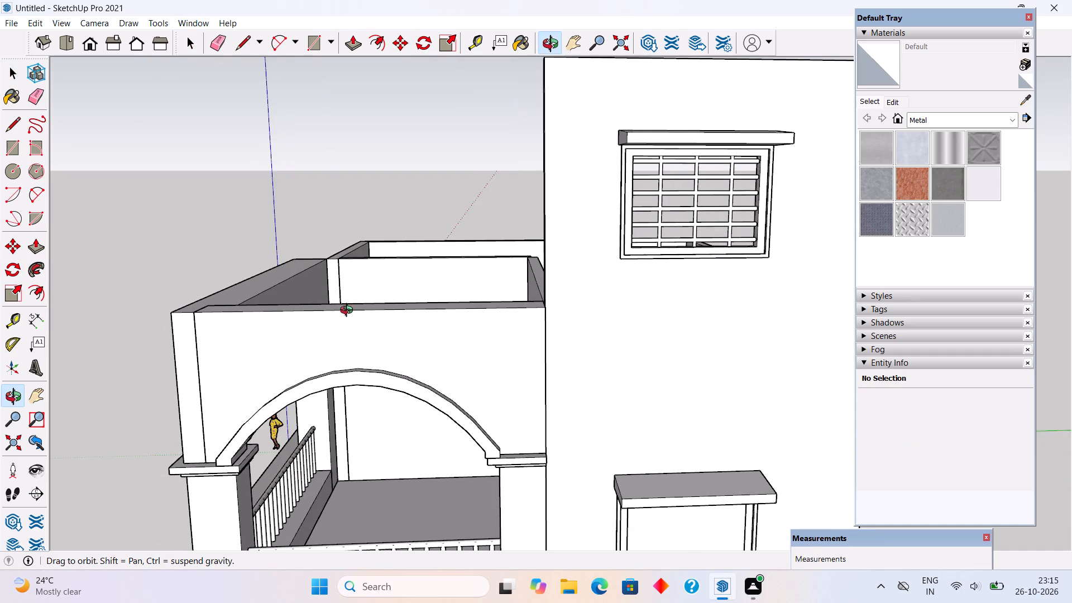
{"action": "middle_click_drag", "start_coordinate": [349, 312], "coordinate": [315, 334]}
{"action": "scroll", "coordinate": [315, 334], "scroll_direction": "up", "scroll_amount": 1}
{"action": "scroll", "coordinate": [315, 333], "scroll_direction": "down", "scroll_amount": 5}
{"action": "middle_click_drag", "start_coordinate": [446, 371], "coordinate": [505, 286]}
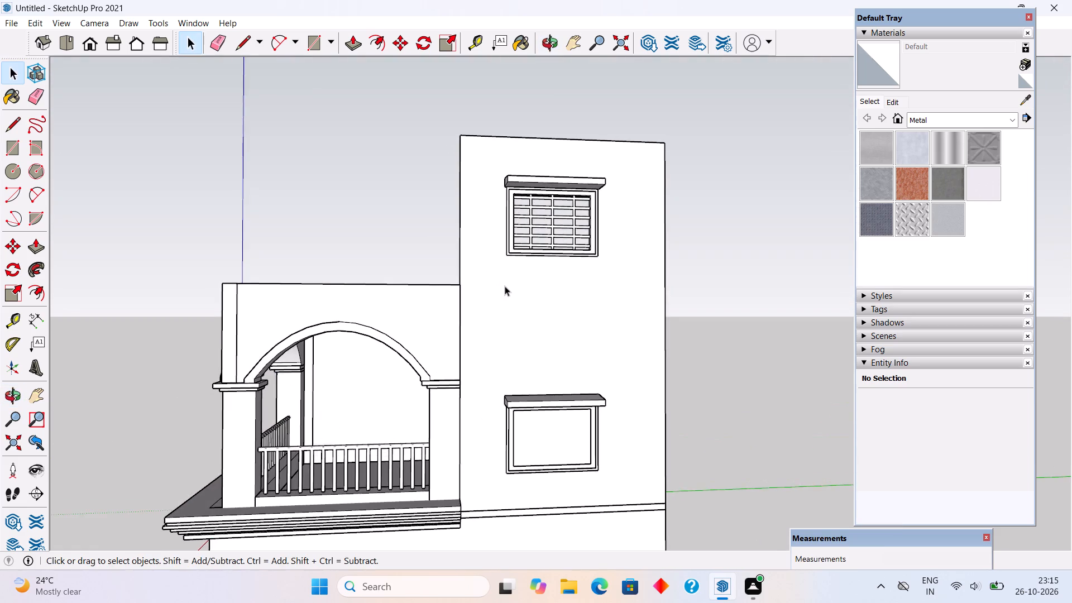
{"action": "scroll", "coordinate": [505, 286], "scroll_direction": "down", "scroll_amount": 4}
{"action": "scroll", "coordinate": [546, 230], "scroll_direction": "up", "scroll_amount": 5}
{"action": "scroll", "coordinate": [504, 298], "scroll_direction": "up", "scroll_amount": 3}
{"action": "middle_click_drag", "start_coordinate": [550, 240], "coordinate": [558, 201]}
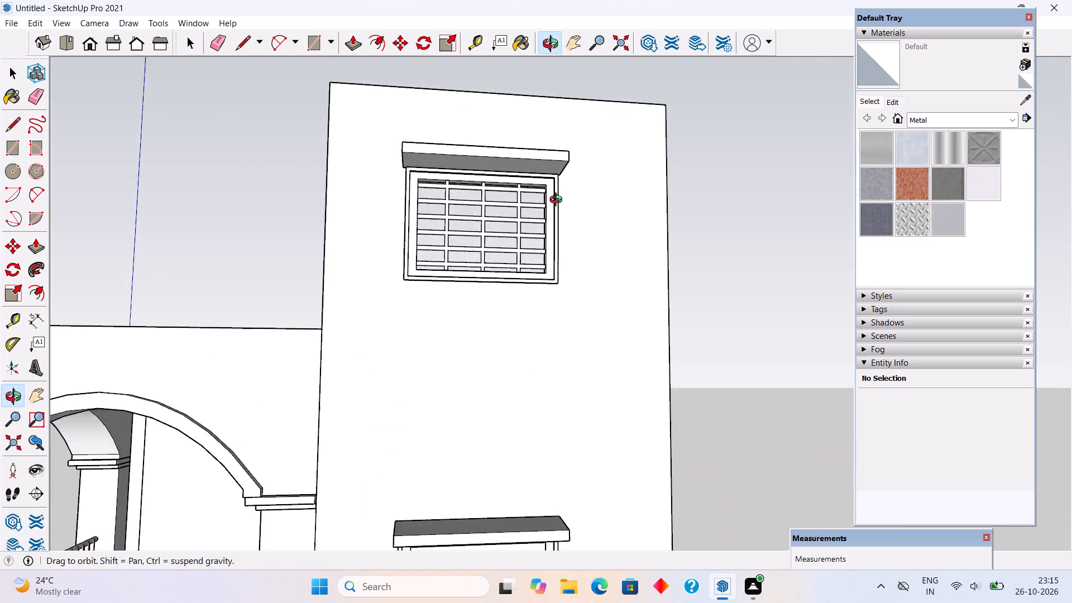
{"action": "middle_click_drag", "start_coordinate": [558, 201], "coordinate": [564, 173]}
{"action": "scroll", "coordinate": [563, 168], "scroll_direction": "up", "scroll_amount": 7}
{"action": "middle_click_drag", "start_coordinate": [550, 210], "coordinate": [551, 270]}
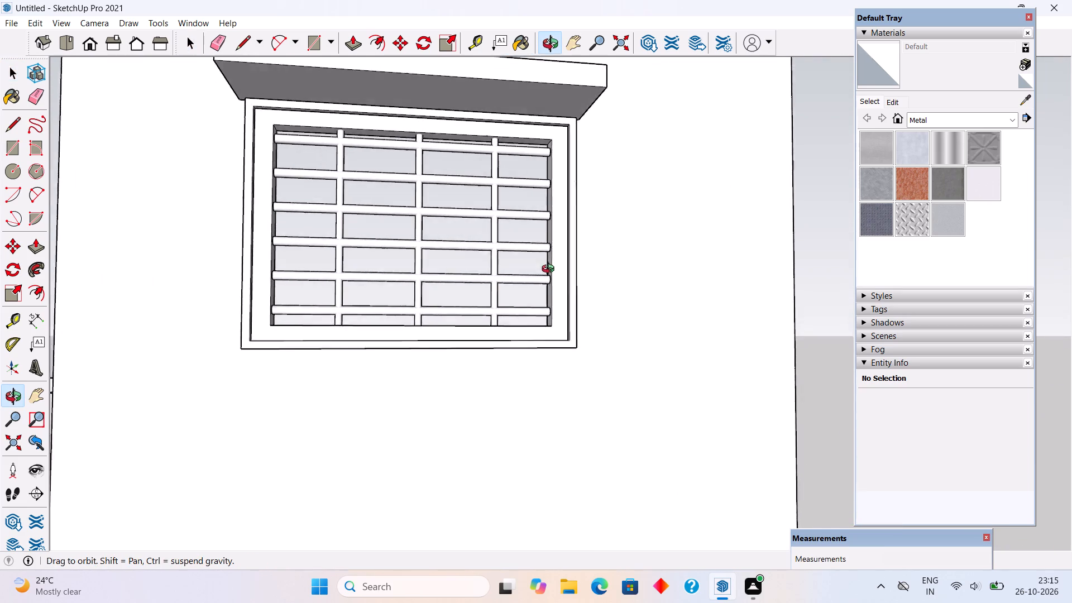
{"action": "middle_click_drag", "start_coordinate": [551, 270], "coordinate": [552, 286]}
{"action": "key", "text": "r"}
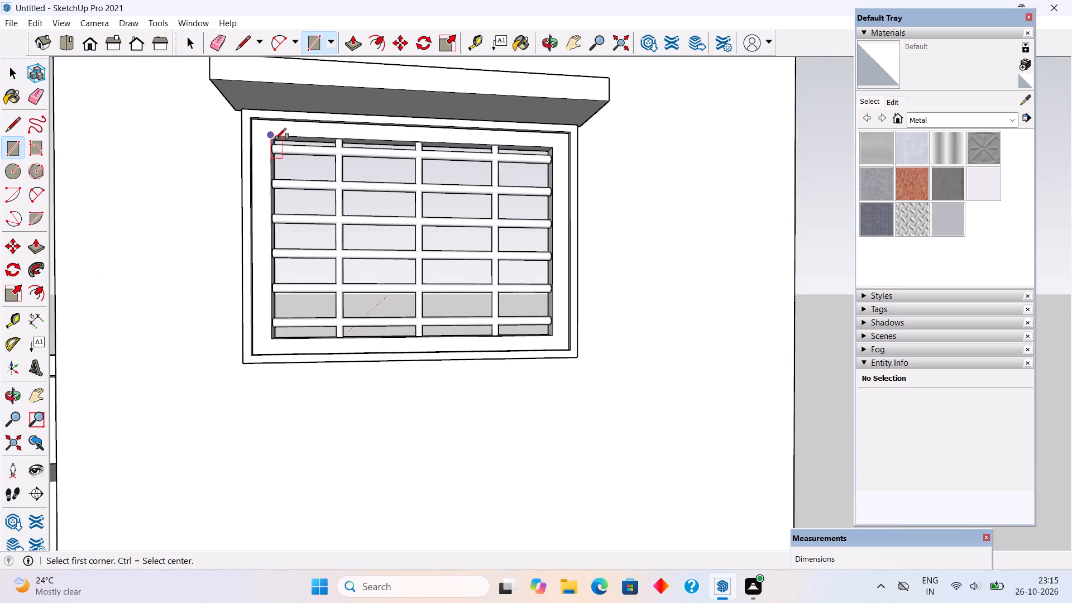
{"action": "left_click", "coordinate": [275, 137]}
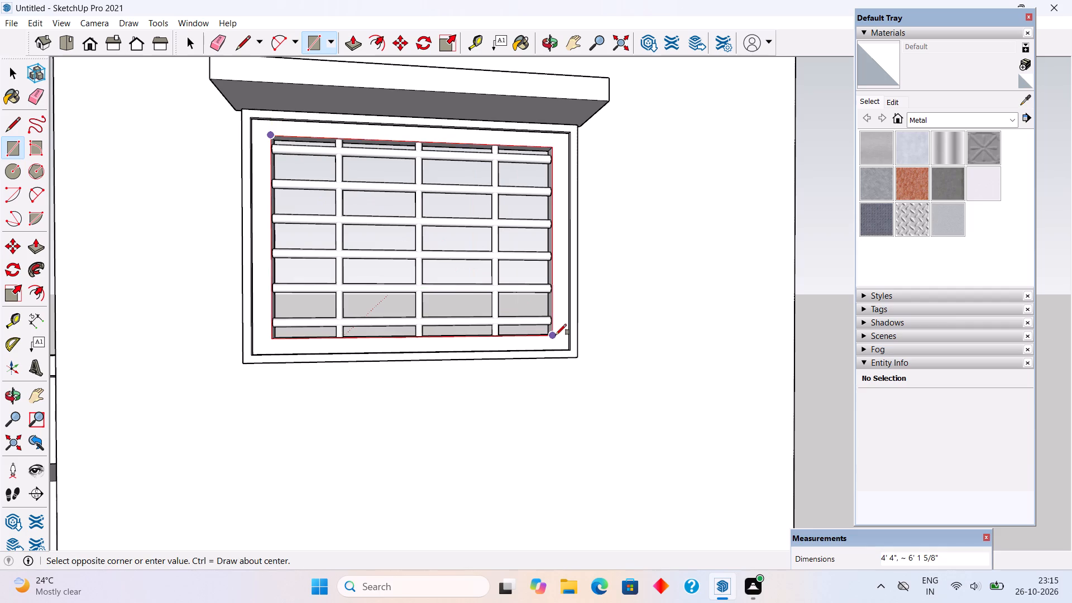
{"action": "left_click", "coordinate": [555, 335]}
Make the new window pane rectangle, with its edges, a group.
{"action": "key", "text": "space"}
{"action": "double_click", "coordinate": [462, 298]}
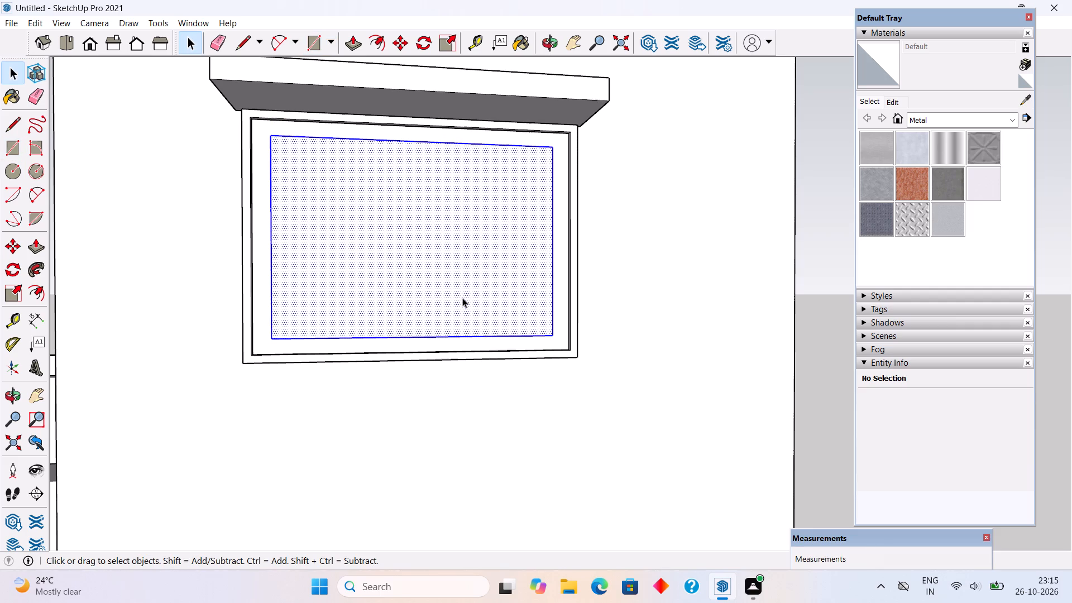
{"action": "right_click", "coordinate": [462, 298]}
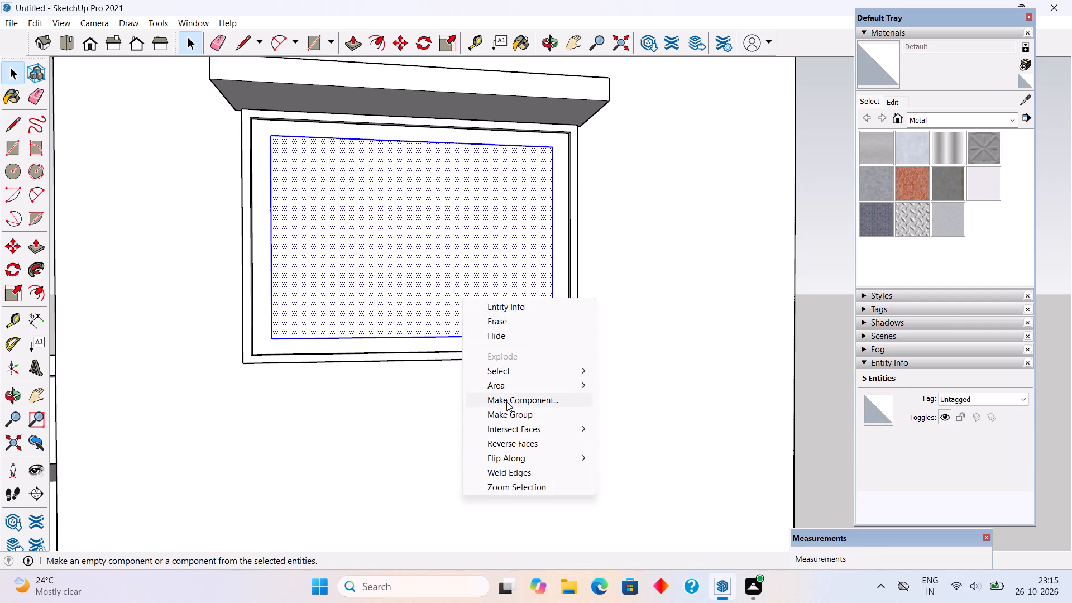
{"action": "left_click", "coordinate": [509, 410]}
{"action": "scroll", "coordinate": [509, 410], "scroll_direction": "down", "scroll_amount": 12}
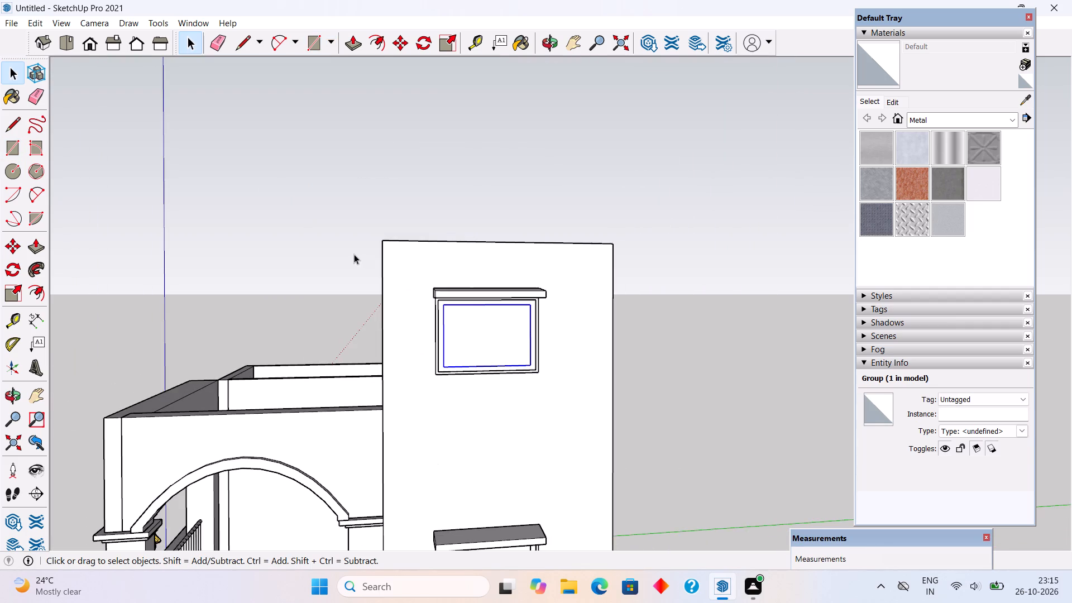
{"action": "left_click", "coordinate": [354, 254]}
Examine the whole house from the window side, the front and above, including the open tops of the upper-floor walls.
{"action": "scroll", "coordinate": [354, 254], "scroll_direction": "down", "scroll_amount": 11}
{"action": "middle_click_drag", "start_coordinate": [336, 312], "coordinate": [502, 351]}
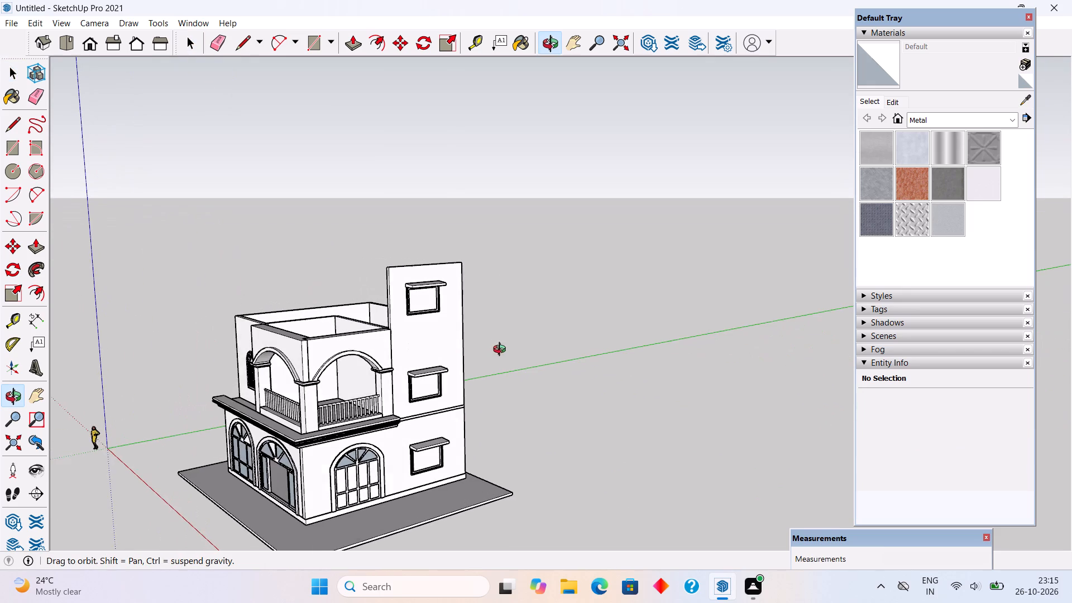
{"action": "middle_click_drag", "start_coordinate": [502, 351], "coordinate": [504, 351]}
{"action": "middle_click_drag", "start_coordinate": [332, 360], "coordinate": [349, 365]}
{"action": "scroll", "coordinate": [274, 446], "scroll_direction": "down", "scroll_amount": 6}
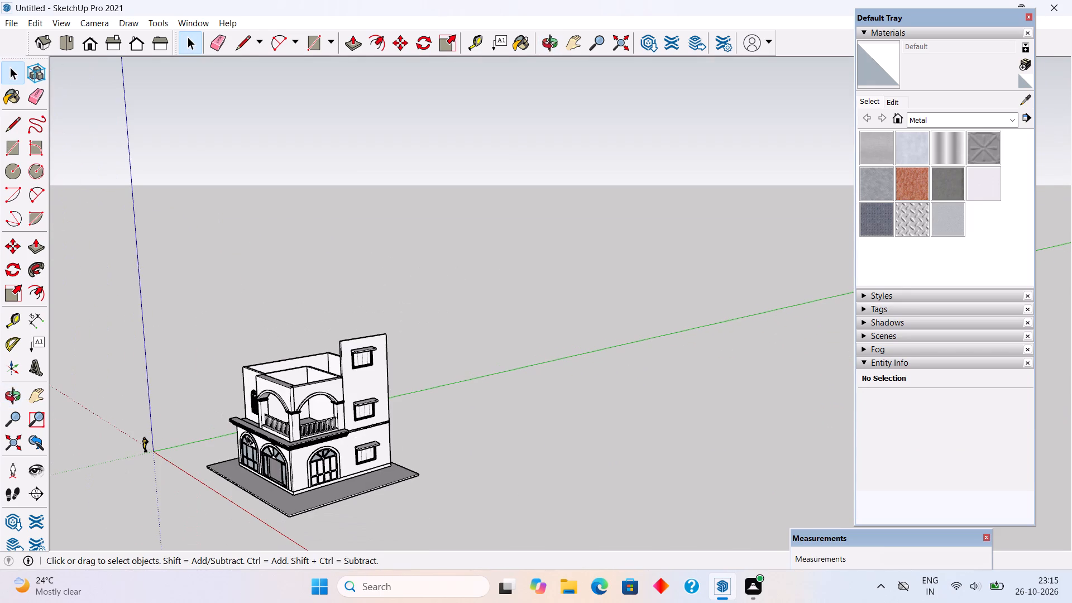
{"action": "middle_click_drag", "start_coordinate": [473, 404], "coordinate": [695, 338]}
{"action": "scroll", "coordinate": [185, 389], "scroll_direction": "up", "scroll_amount": 3}
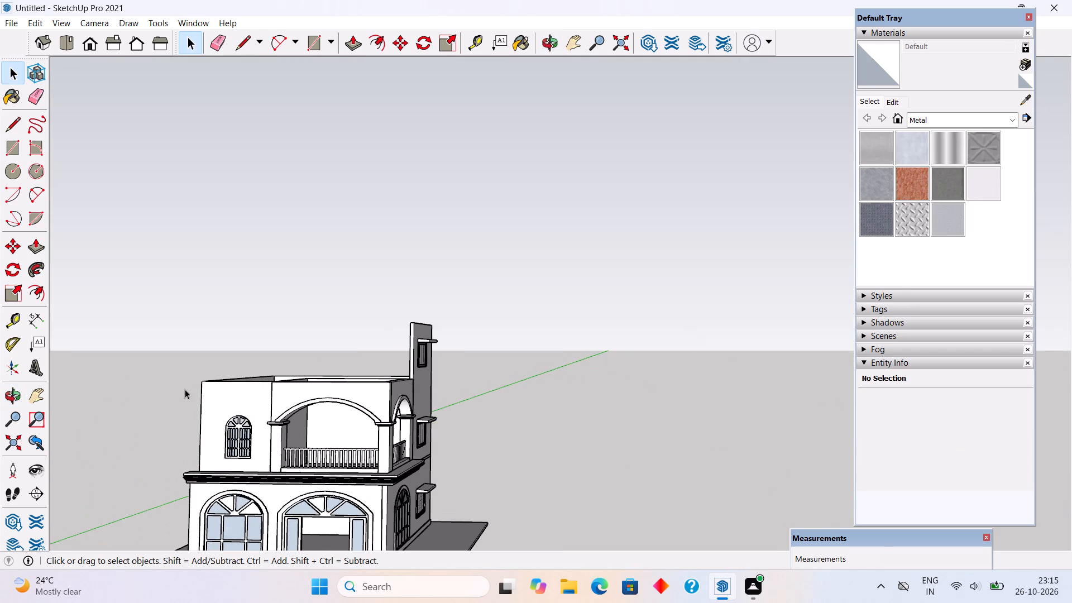
{"action": "scroll", "coordinate": [300, 324], "scroll_direction": "down", "scroll_amount": 4}
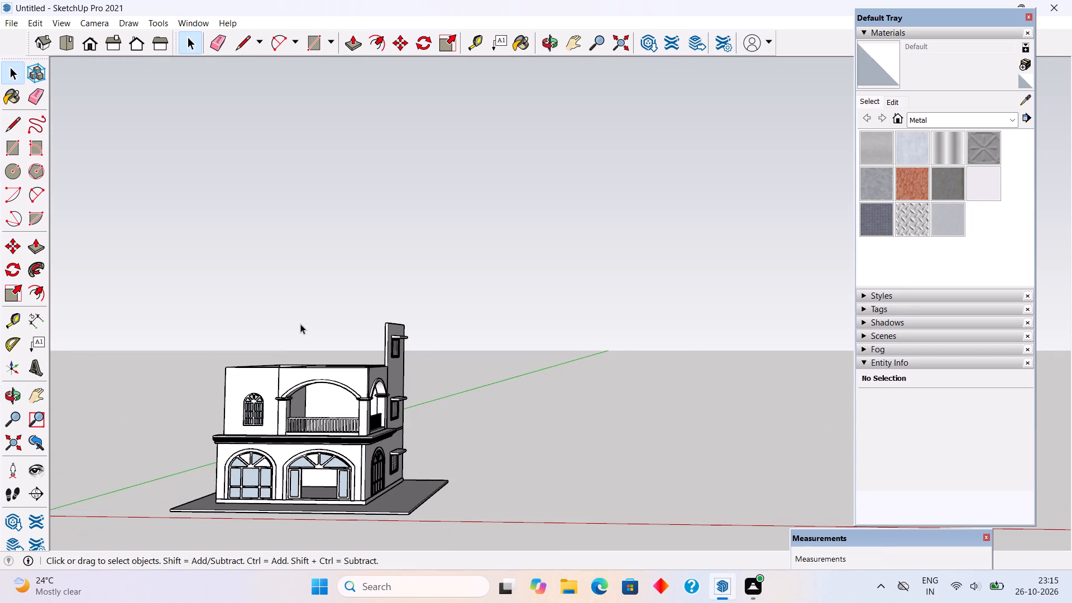
{"action": "scroll", "coordinate": [318, 324], "scroll_direction": "down", "scroll_amount": 1}
{"action": "middle_click_drag", "start_coordinate": [328, 378], "coordinate": [337, 405]}
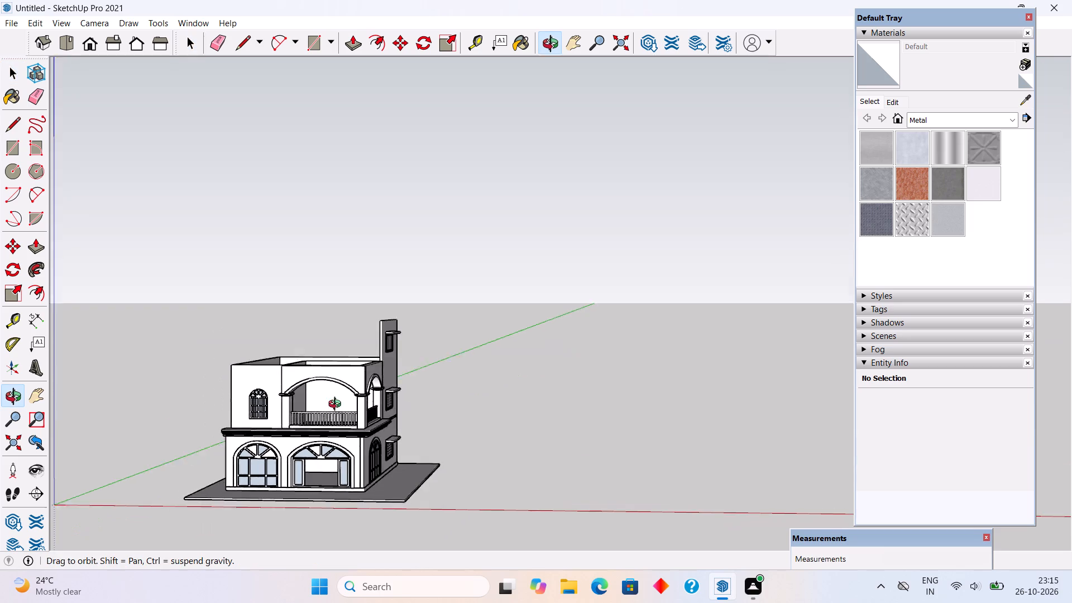
{"action": "middle_click_drag", "start_coordinate": [337, 405], "coordinate": [410, 556]}
{"action": "scroll", "coordinate": [237, 368], "scroll_direction": "up", "scroll_amount": 5}
{"action": "middle_click_drag", "start_coordinate": [265, 382], "coordinate": [431, 387]}
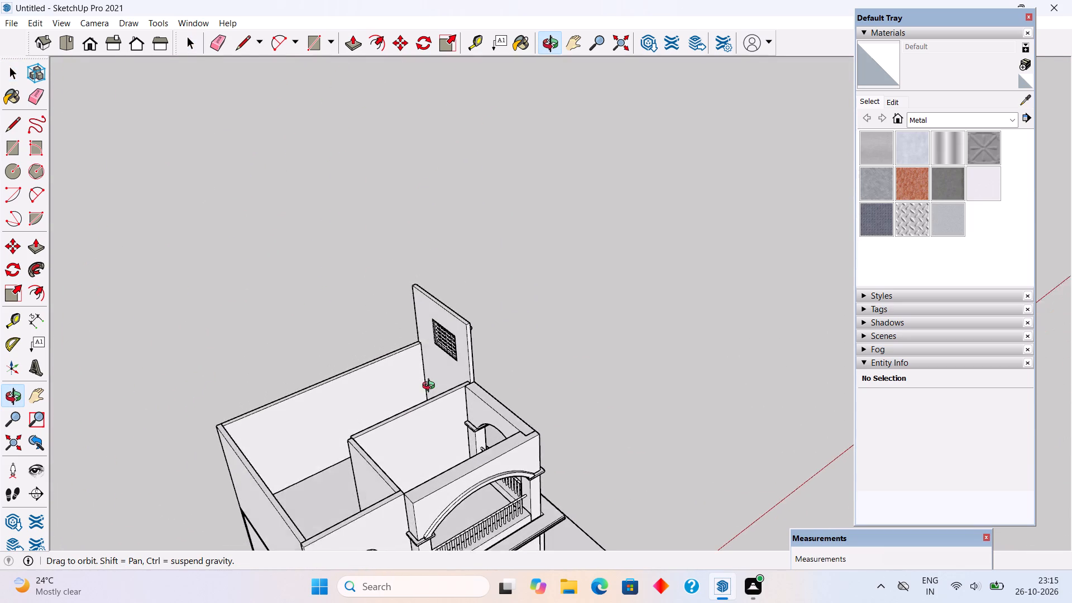
{"action": "middle_click_drag", "start_coordinate": [431, 387], "coordinate": [334, 414]}
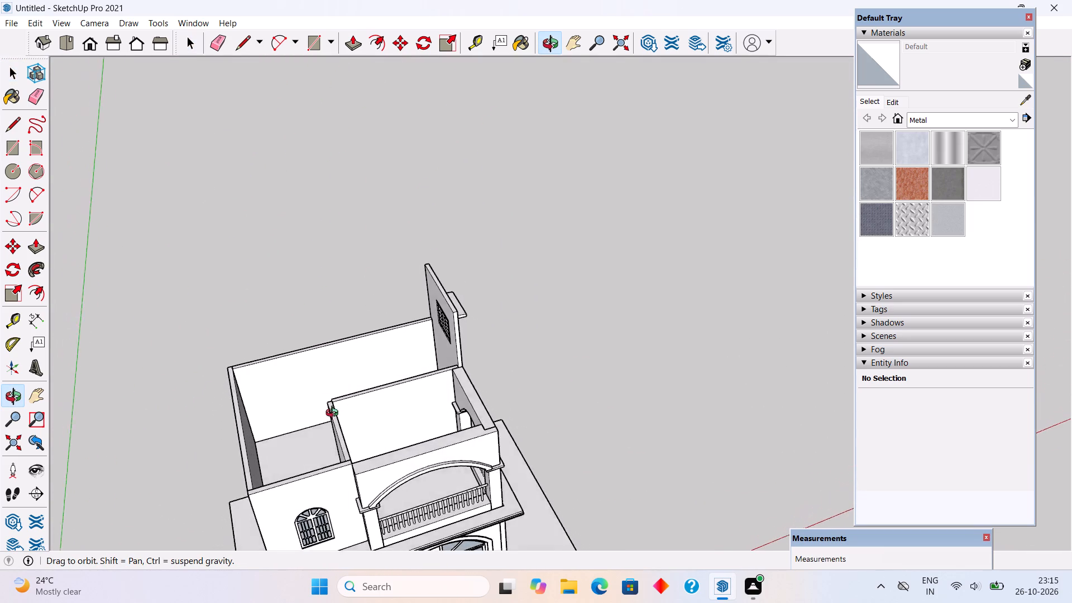
{"action": "middle_click_drag", "start_coordinate": [334, 414], "coordinate": [323, 431]}
Place a guide along the lower side wall's top, about 8 5/8" in from its outer edge, through the tall wall's inner corner.
{"action": "scroll", "coordinate": [447, 385], "scroll_direction": "up", "scroll_amount": 5}
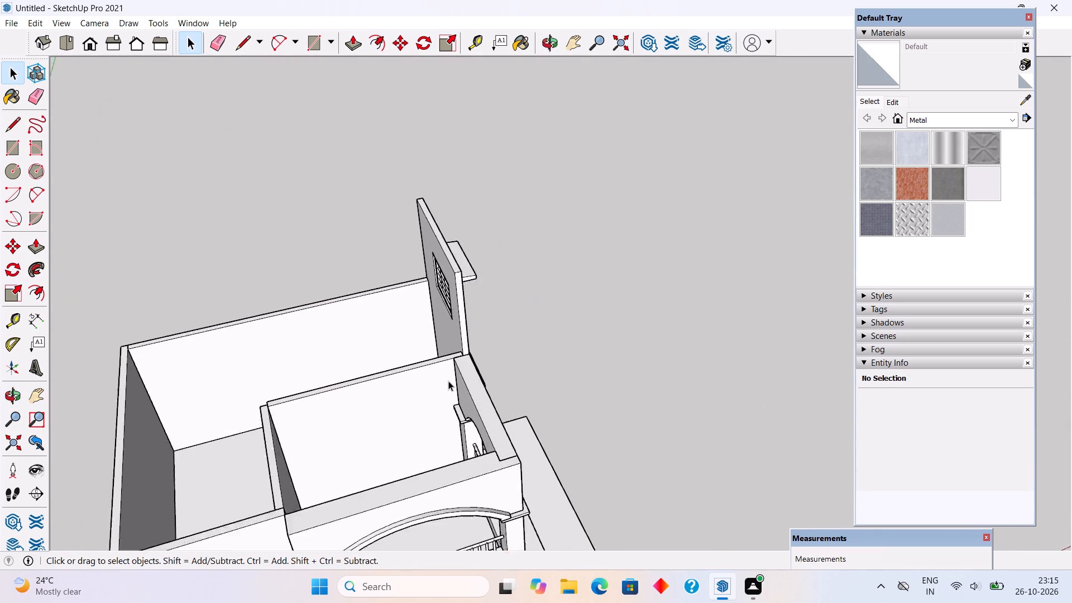
{"action": "scroll", "coordinate": [448, 381], "scroll_direction": "up", "scroll_amount": 4}
{"action": "scroll", "coordinate": [479, 344], "scroll_direction": "up", "scroll_amount": 13}
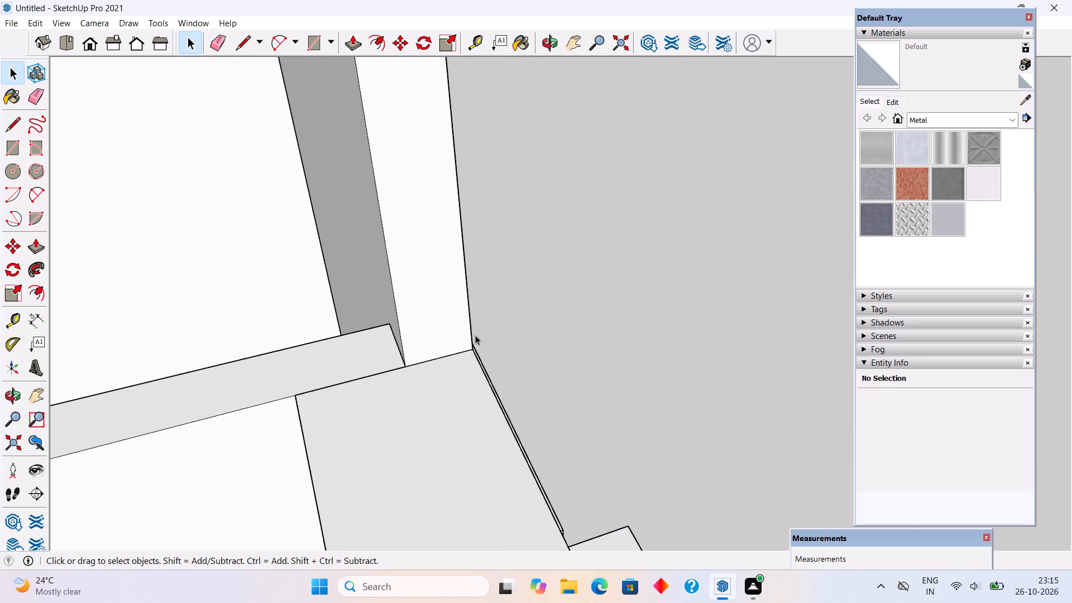
{"action": "scroll", "coordinate": [466, 349], "scroll_direction": "up", "scroll_amount": 3}
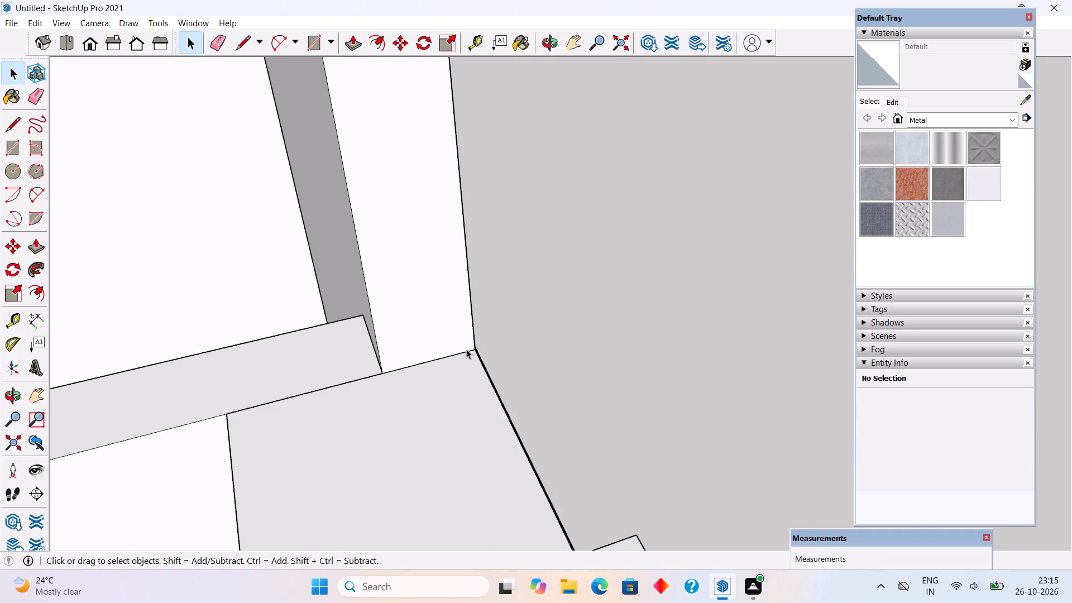
{"action": "key", "text": "t"}
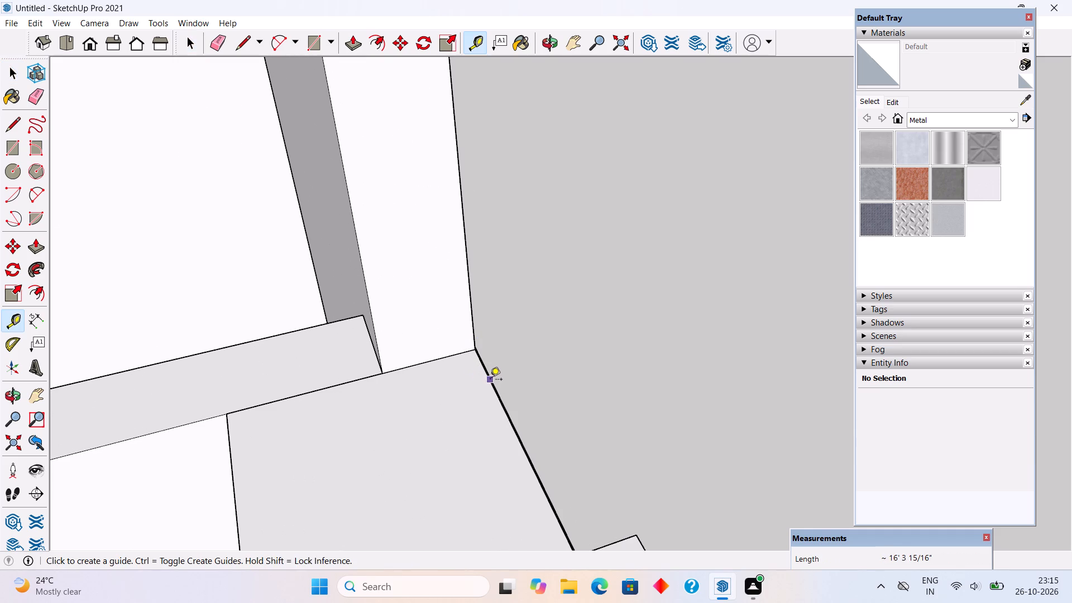
{"action": "left_click", "coordinate": [491, 381]}
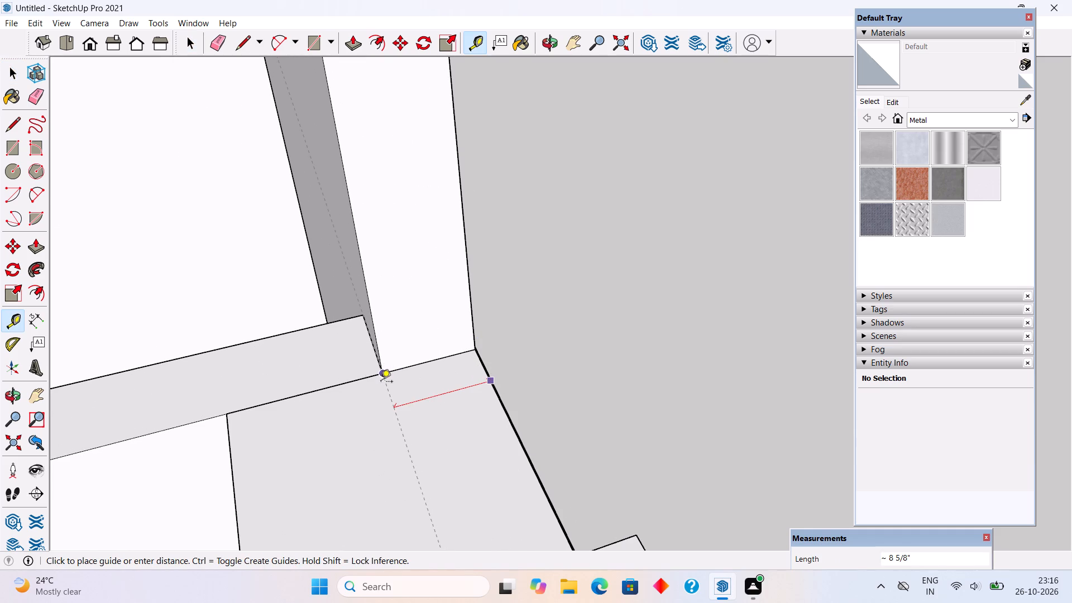
{"action": "scroll", "coordinate": [381, 382], "scroll_direction": "up", "scroll_amount": 10}
{"action": "left_click", "coordinate": [384, 371]}
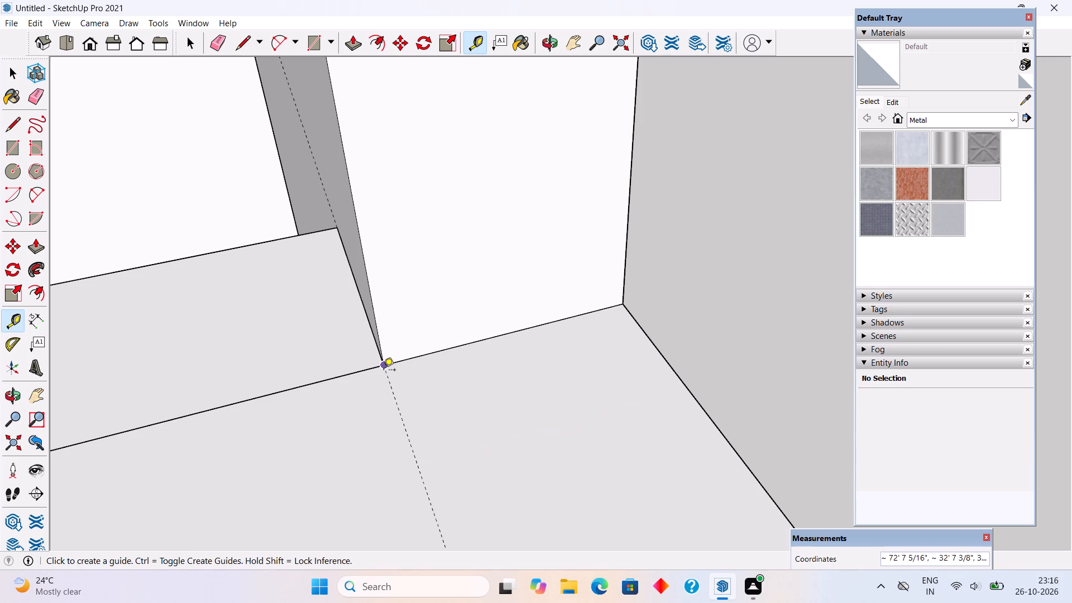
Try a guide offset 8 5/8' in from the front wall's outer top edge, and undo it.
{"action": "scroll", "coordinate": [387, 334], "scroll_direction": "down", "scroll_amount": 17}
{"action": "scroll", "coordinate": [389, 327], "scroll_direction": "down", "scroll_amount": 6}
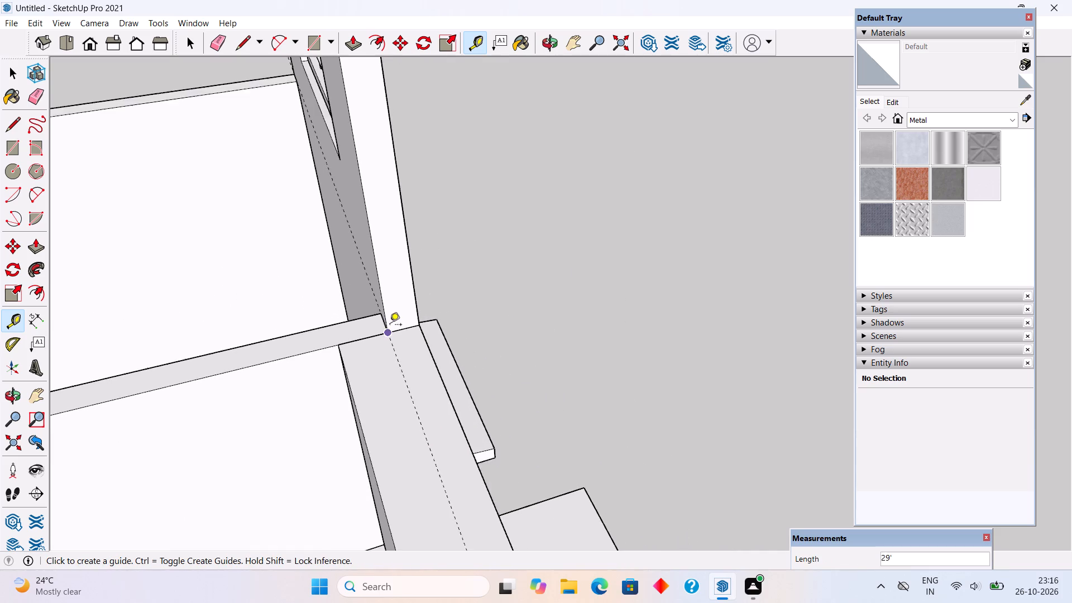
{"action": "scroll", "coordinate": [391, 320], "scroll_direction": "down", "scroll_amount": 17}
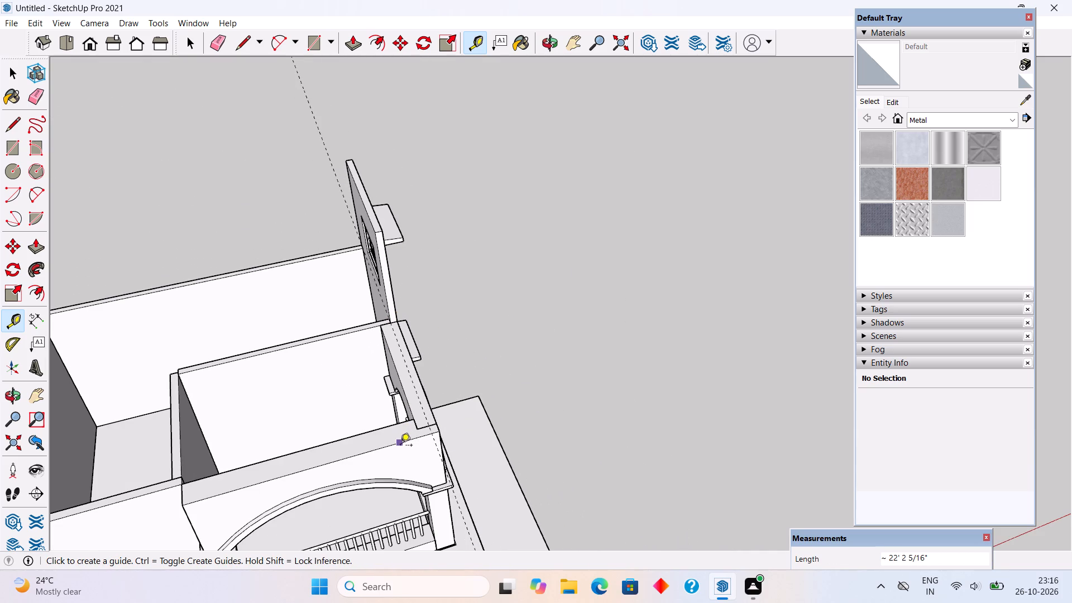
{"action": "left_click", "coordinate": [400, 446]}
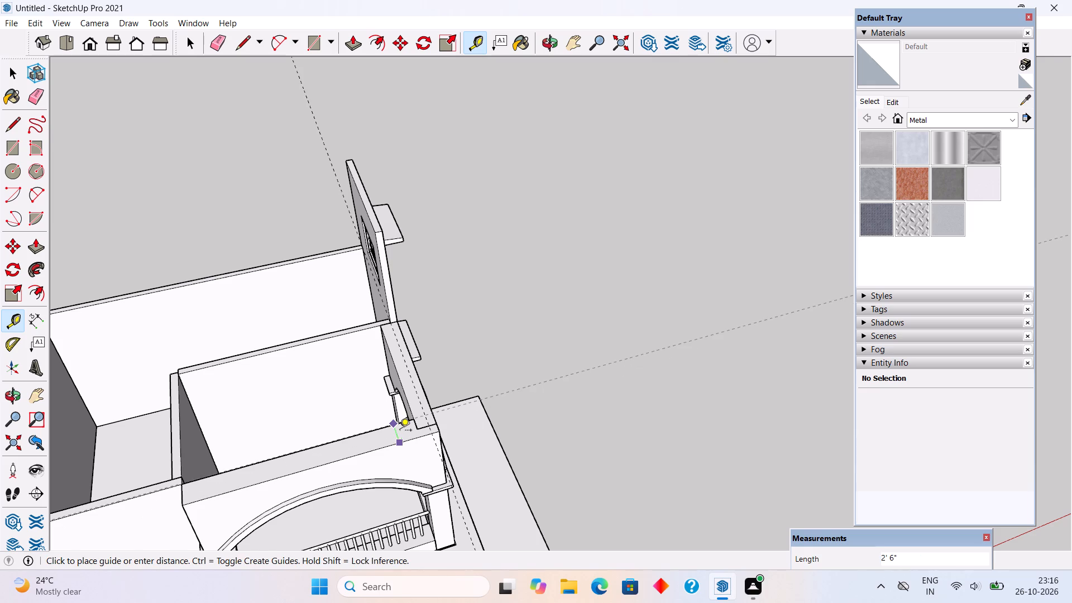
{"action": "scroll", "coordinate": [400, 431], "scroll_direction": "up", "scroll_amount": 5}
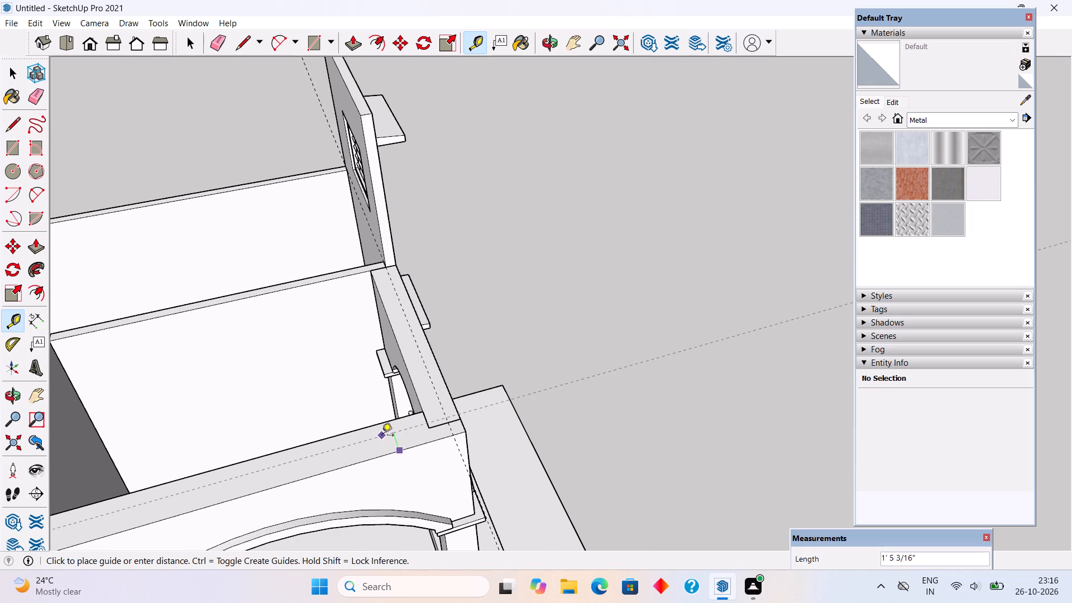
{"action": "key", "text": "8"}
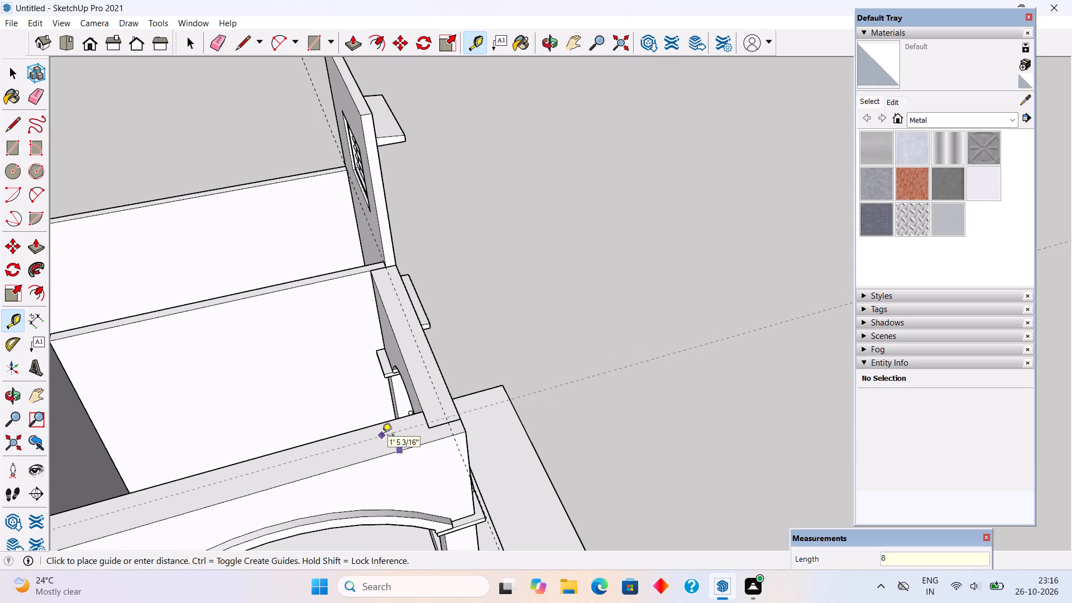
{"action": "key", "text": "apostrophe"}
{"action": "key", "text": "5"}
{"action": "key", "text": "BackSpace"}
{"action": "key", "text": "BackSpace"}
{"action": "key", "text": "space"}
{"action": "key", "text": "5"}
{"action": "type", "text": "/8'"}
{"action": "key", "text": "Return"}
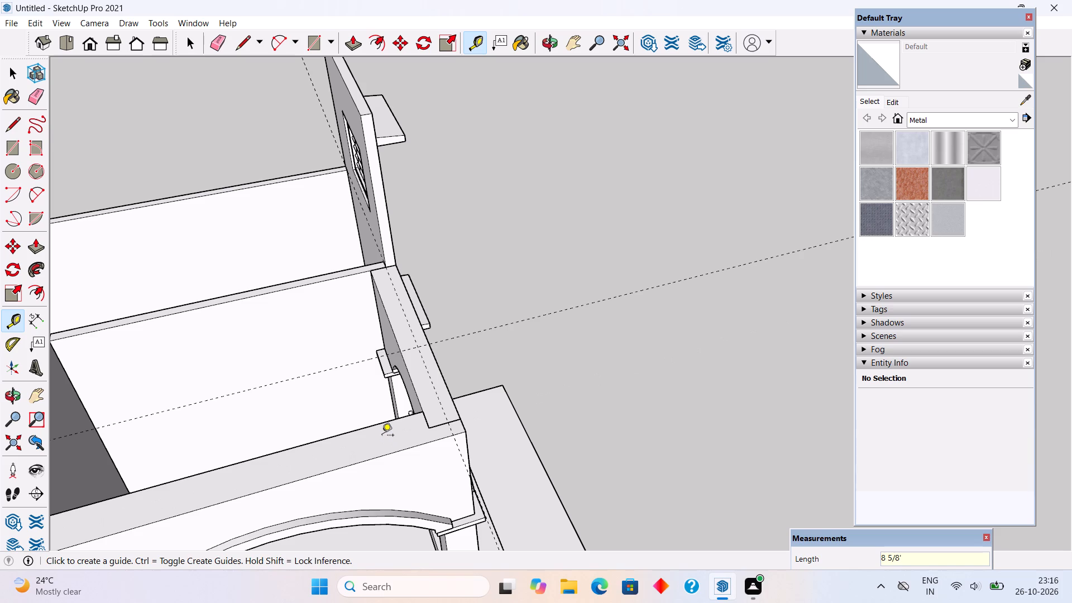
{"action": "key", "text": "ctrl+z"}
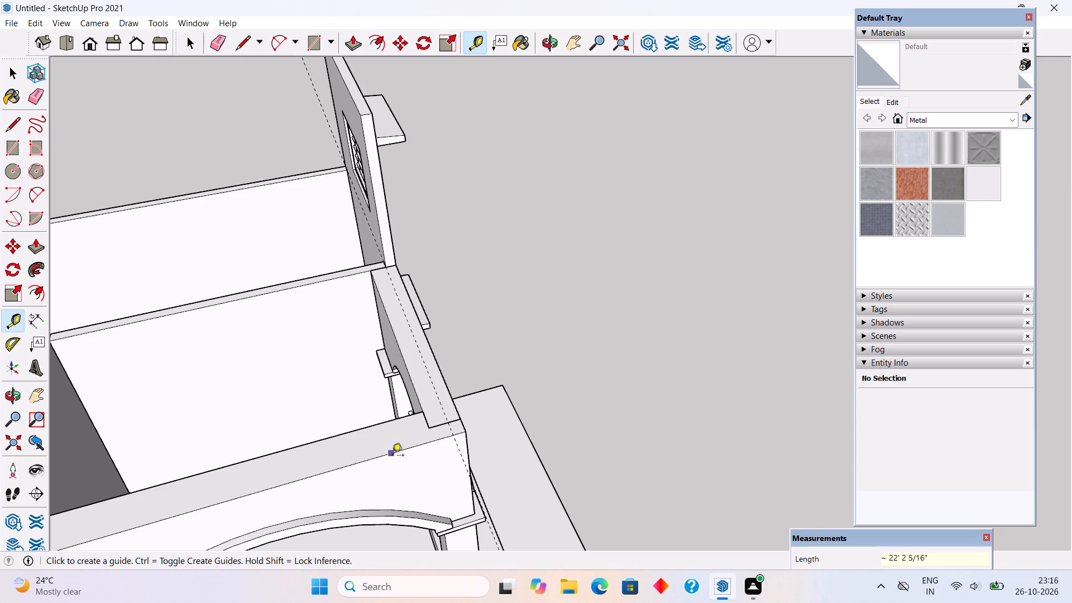
Place a guide 8 5/8" in from the front wall's outer top edge.
{"action": "left_click", "coordinate": [393, 457]}
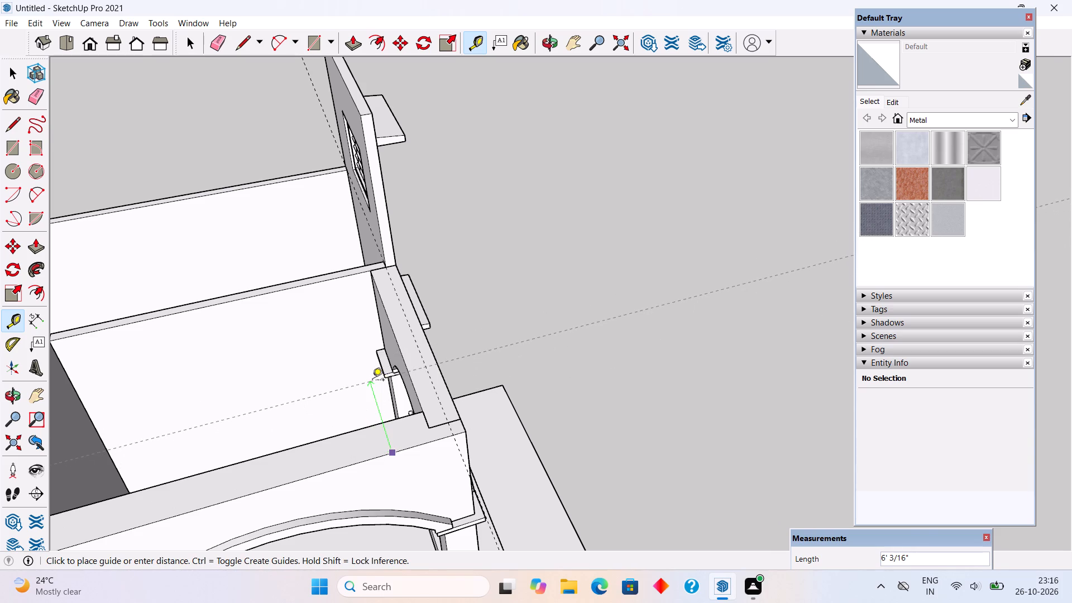
{"action": "key", "text": "8"}
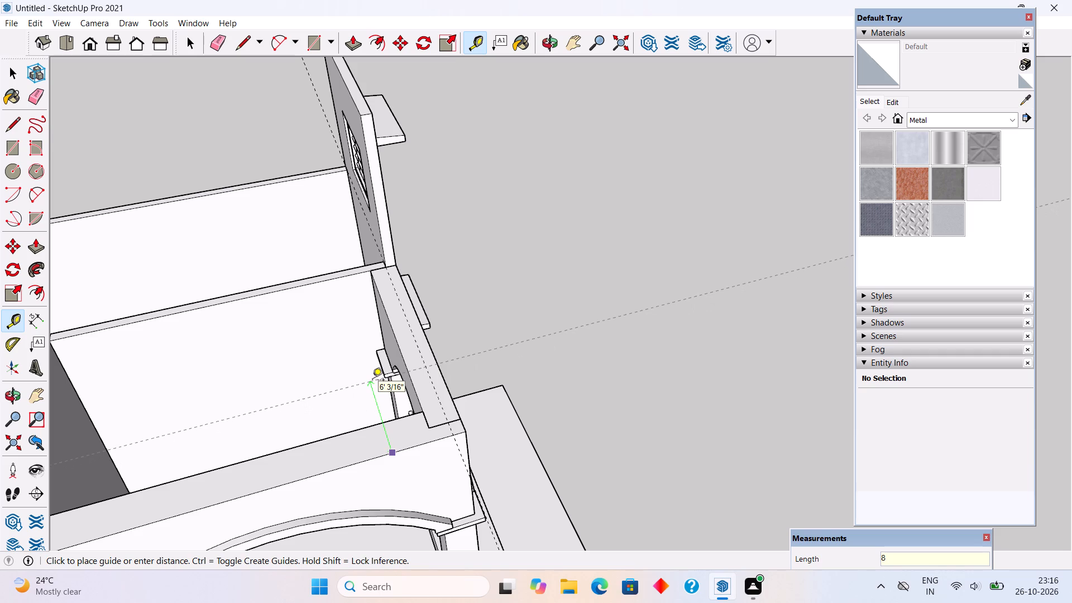
{"action": "key", "text": "space"}
{"action": "type", "text": "5/8\""}
{"action": "key", "text": "Return"}
{"action": "key", "text": "space"}
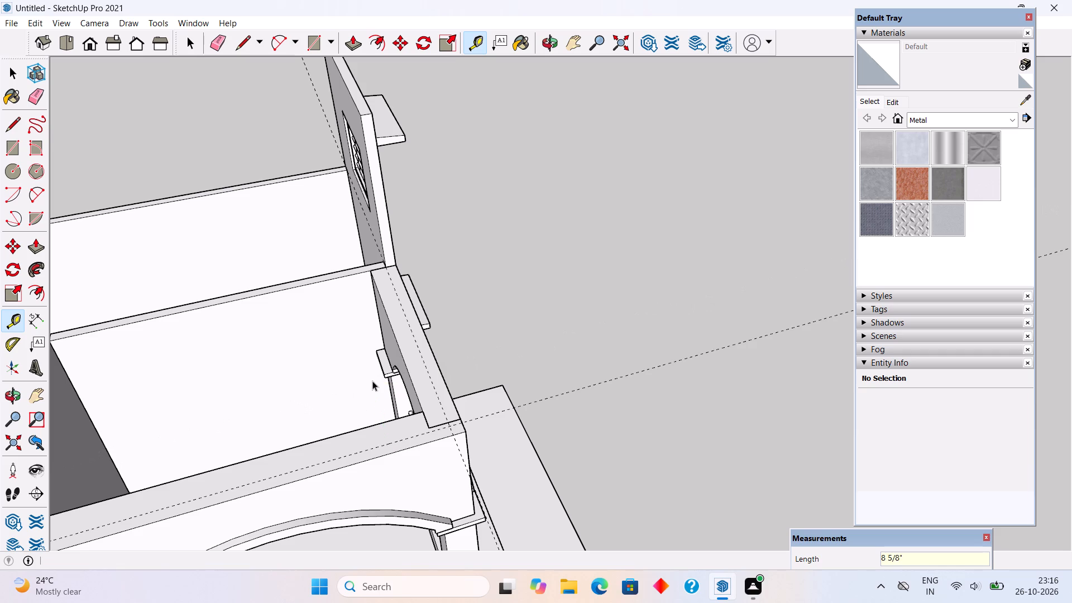
Draw the roof rectangle over the upper-floor walls from the rear outer corner opposite the tall wall to the crossing of the two guides.
{"action": "middle_click_drag", "start_coordinate": [406, 421], "coordinate": [432, 467]}
{"action": "scroll", "coordinate": [487, 481], "scroll_direction": "up", "scroll_amount": 6}
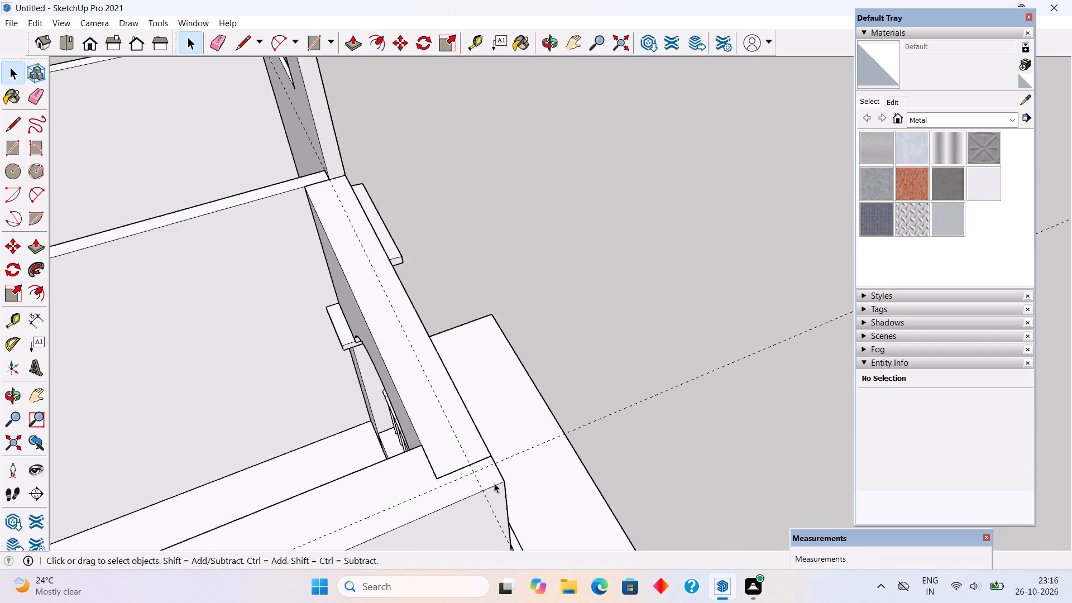
{"action": "scroll", "coordinate": [494, 483], "scroll_direction": "up", "scroll_amount": 11}
{"action": "middle_click_drag", "start_coordinate": [467, 464], "coordinate": [441, 395]}
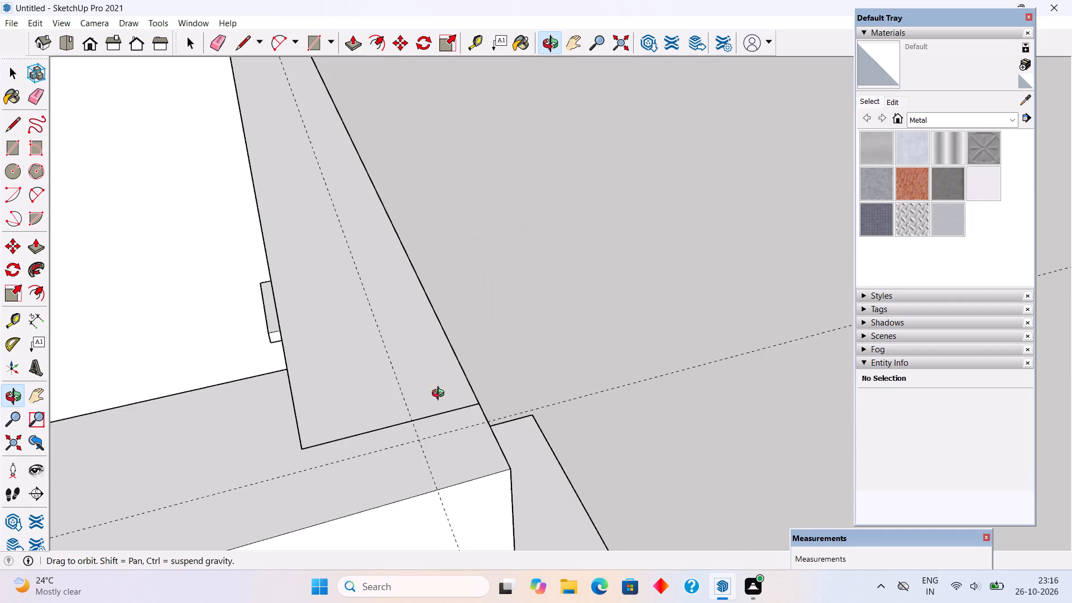
{"action": "middle_click_drag", "start_coordinate": [441, 395], "coordinate": [443, 395]}
{"action": "scroll", "coordinate": [444, 394], "scroll_direction": "down", "scroll_amount": 6}
{"action": "scroll", "coordinate": [402, 368], "scroll_direction": "down", "scroll_amount": 17}
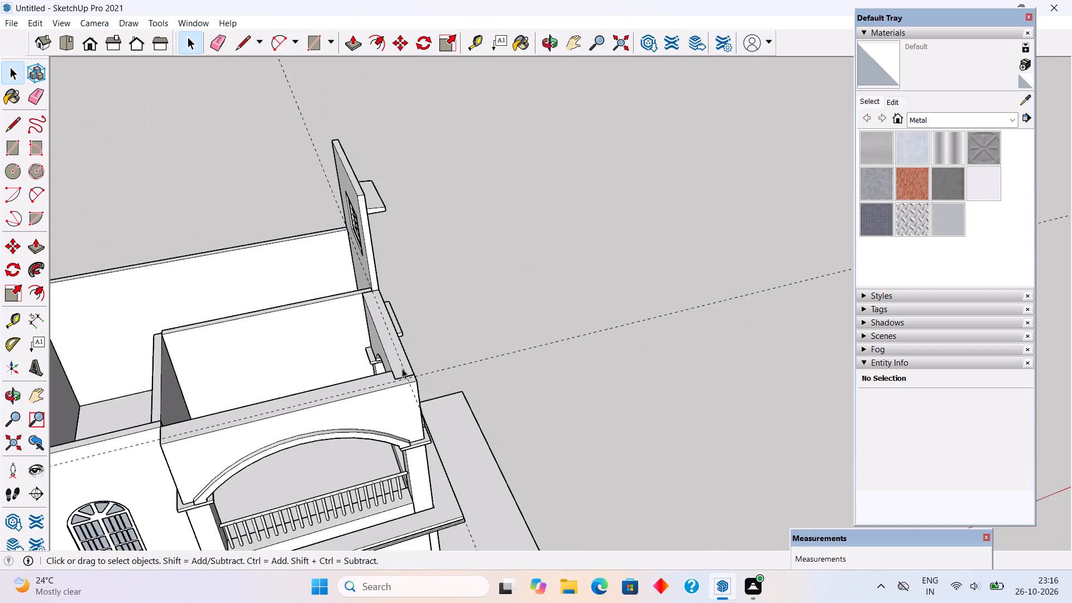
{"action": "scroll", "coordinate": [402, 368], "scroll_direction": "down", "scroll_amount": 4}
{"action": "scroll", "coordinate": [93, 486], "scroll_direction": "up", "scroll_amount": 5}
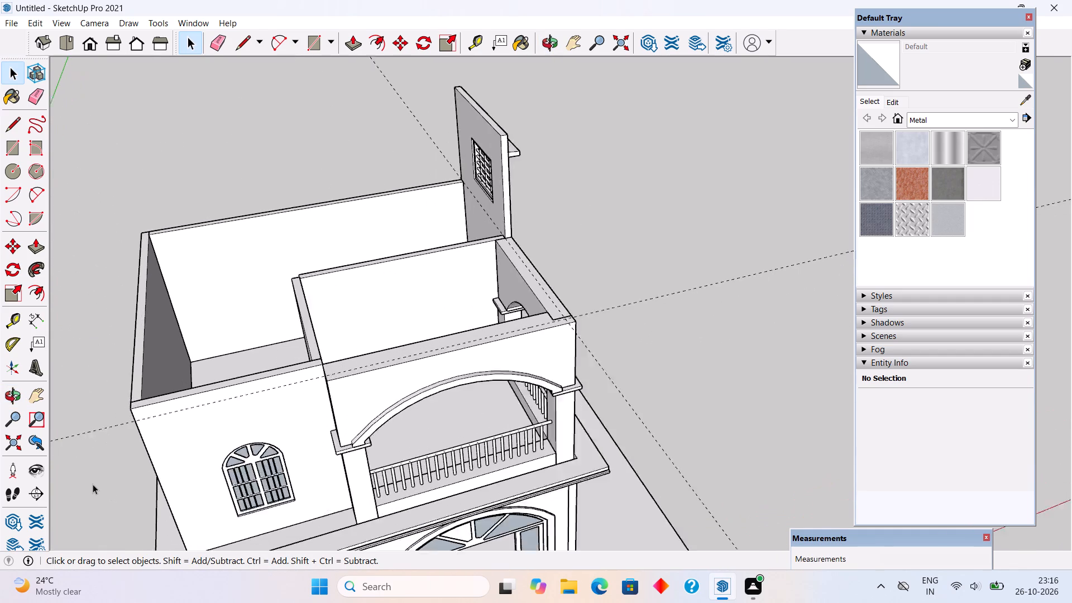
{"action": "scroll", "coordinate": [93, 484], "scroll_direction": "up", "scroll_amount": 1}
{"action": "middle_click_drag", "start_coordinate": [106, 504], "coordinate": [136, 558]}
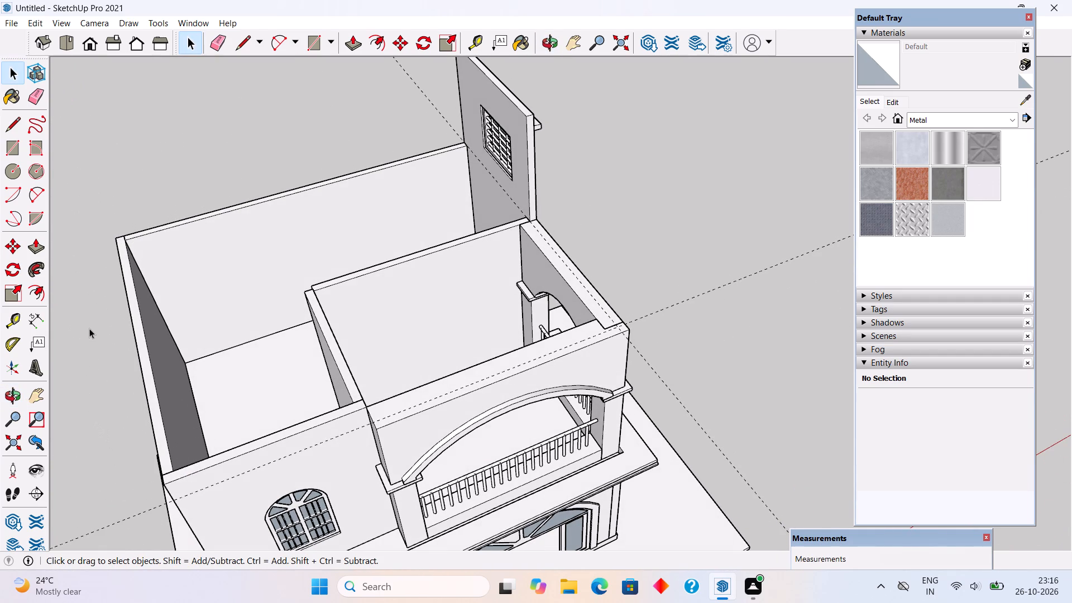
{"action": "key", "text": "r"}
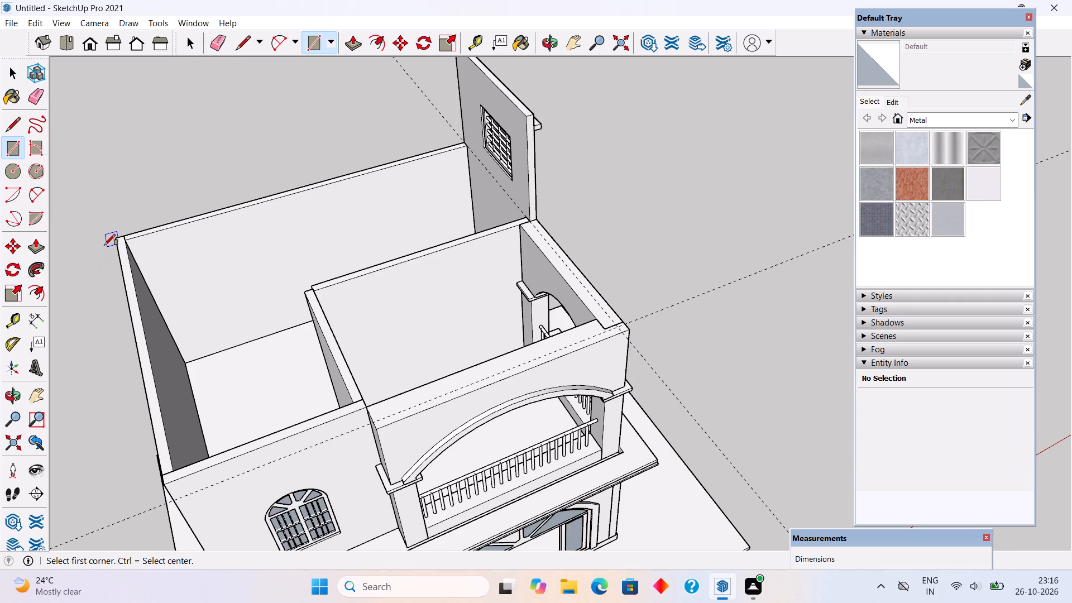
{"action": "left_click", "coordinate": [114, 238]}
{"action": "scroll", "coordinate": [132, 253], "scroll_direction": "down", "scroll_amount": 5}
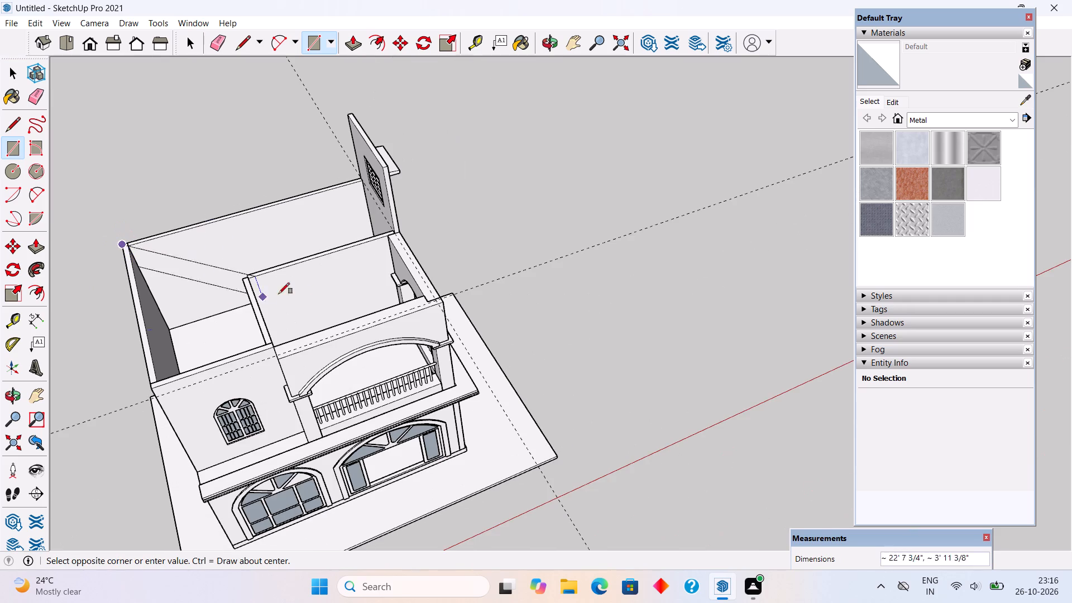
{"action": "scroll", "coordinate": [429, 299], "scroll_direction": "up", "scroll_amount": 12}
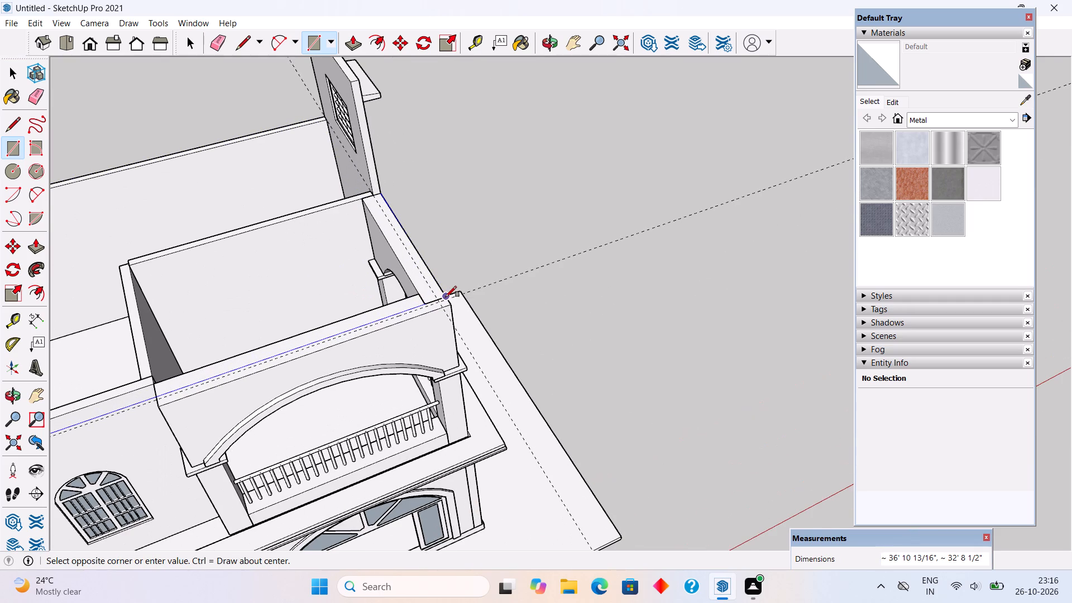
{"action": "scroll", "coordinate": [435, 306], "scroll_direction": "up", "scroll_amount": 2}
{"action": "left_click", "coordinate": [436, 305]}
Push/pull the roof rectangle up by 2' to form the roof slab.
{"action": "key", "text": "p"}
{"action": "left_click", "coordinate": [415, 291]}
{"action": "key", "text": "2"}
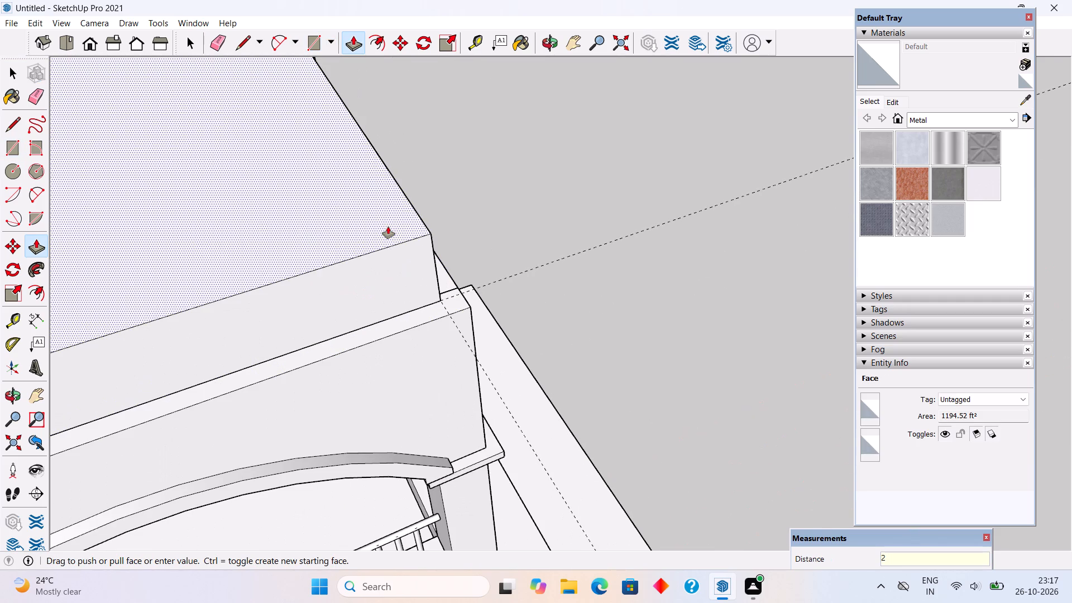
{"action": "key", "text": "apostrophe"}
{"action": "key", "text": "Return"}
{"action": "key", "text": "space"}
Make the whole roof slab, with all its faces and edges, a group.
{"action": "scroll", "coordinate": [410, 280], "scroll_direction": "down", "scroll_amount": 5}
{"action": "scroll", "coordinate": [442, 322], "scroll_direction": "down", "scroll_amount": 14}
{"action": "middle_click_drag", "start_coordinate": [464, 353], "coordinate": [203, 155]}
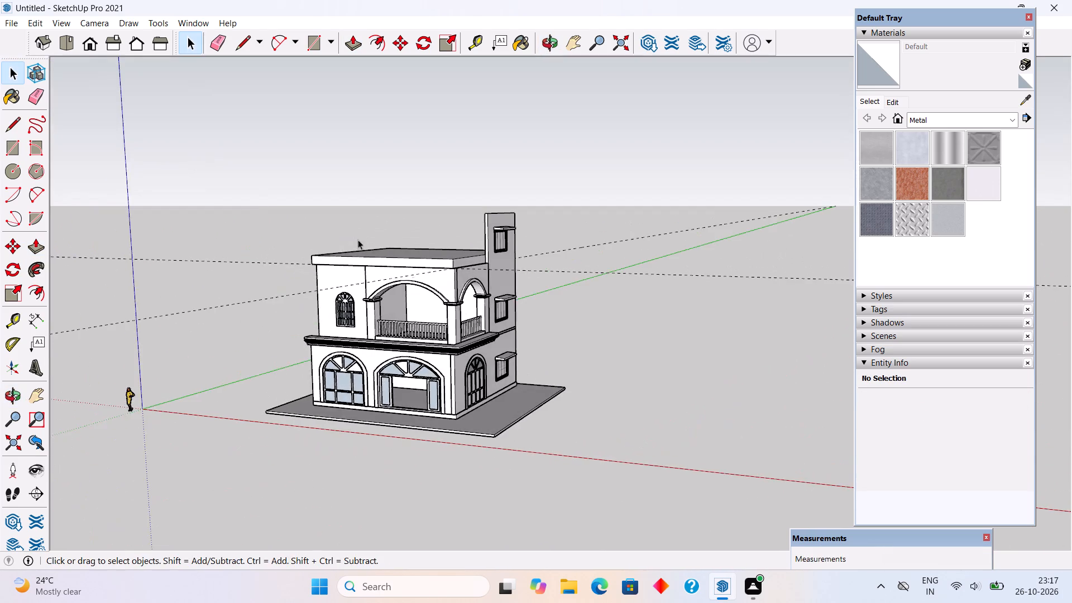
{"action": "scroll", "coordinate": [416, 284], "scroll_direction": "up", "scroll_amount": 5}
{"action": "middle_click_drag", "start_coordinate": [397, 223], "coordinate": [509, 250]}
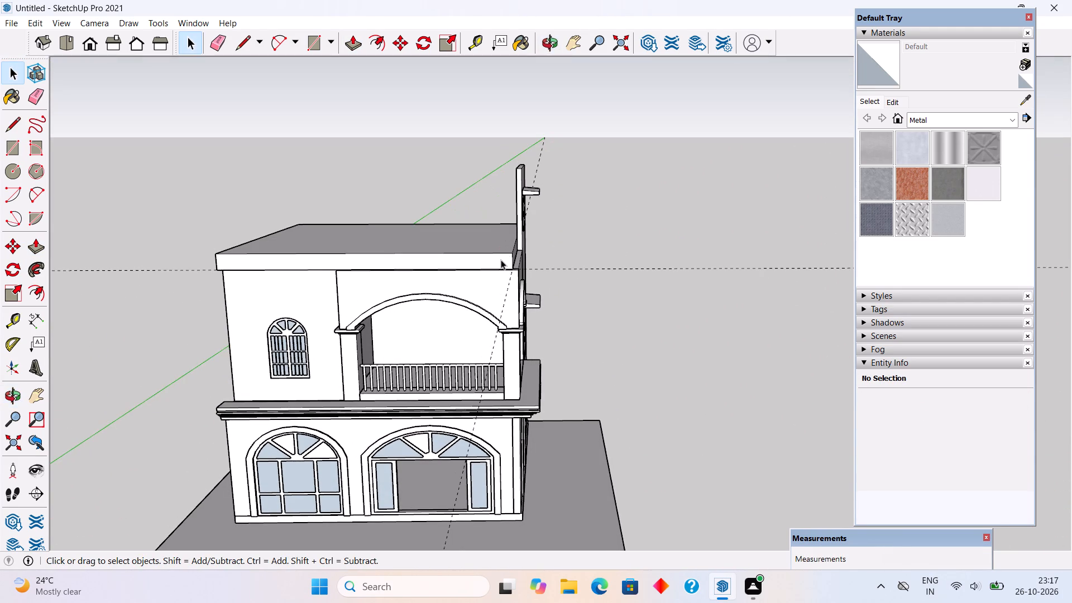
{"action": "left_click", "coordinate": [501, 260]}
{"action": "double_click", "coordinate": [501, 260]}
{"action": "right_click", "coordinate": [501, 260]}
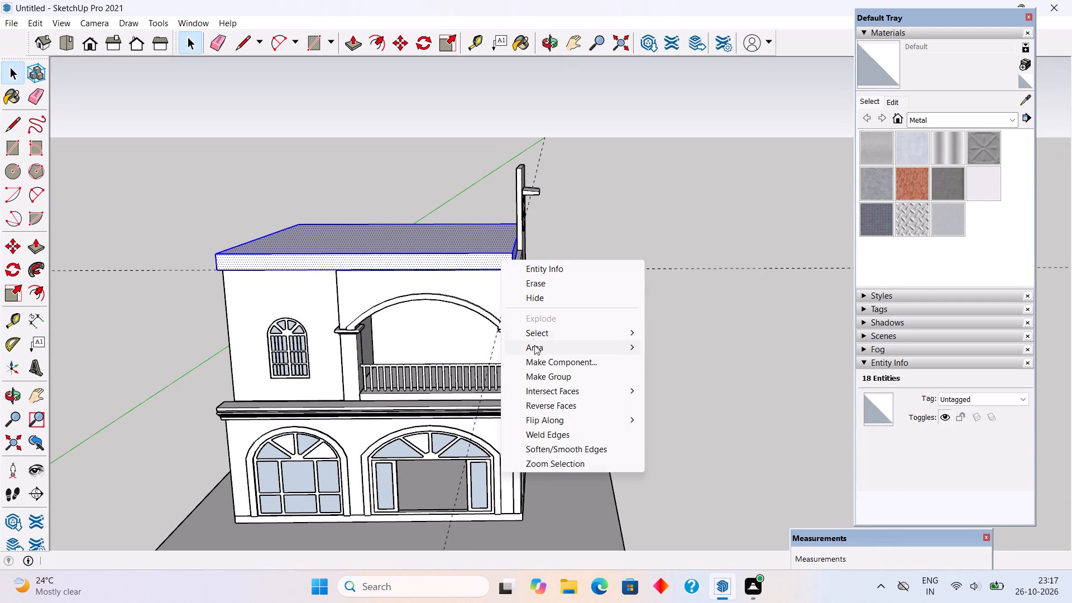
{"action": "left_click", "coordinate": [539, 373]}
{"action": "left_click", "coordinate": [582, 243]}
{"action": "middle_click_drag", "start_coordinate": [580, 316], "coordinate": [542, 299]}
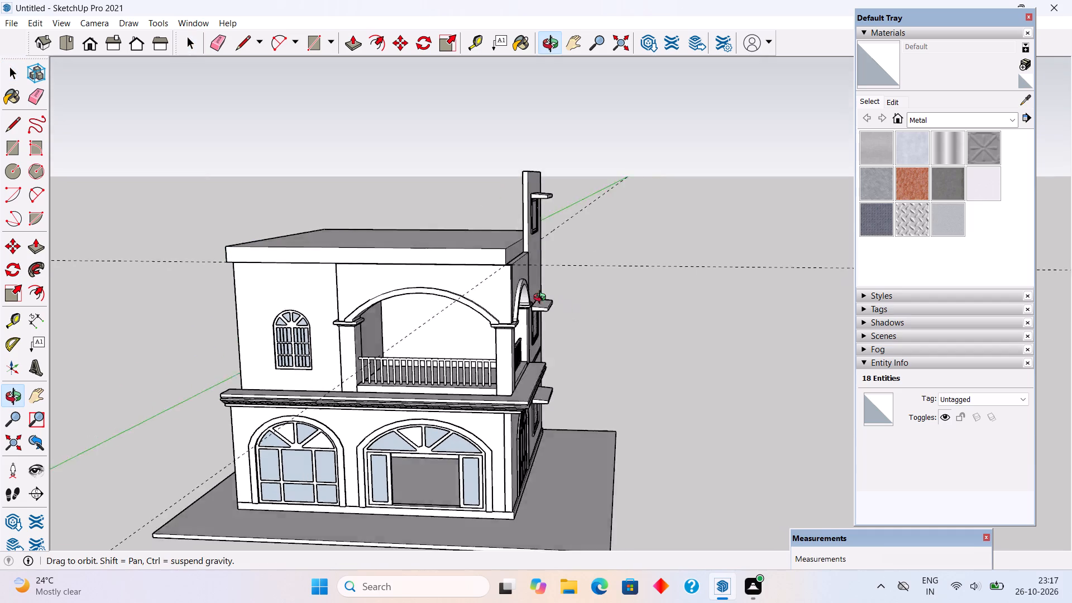
{"action": "middle_click_drag", "start_coordinate": [542, 299], "coordinate": [313, 280]}
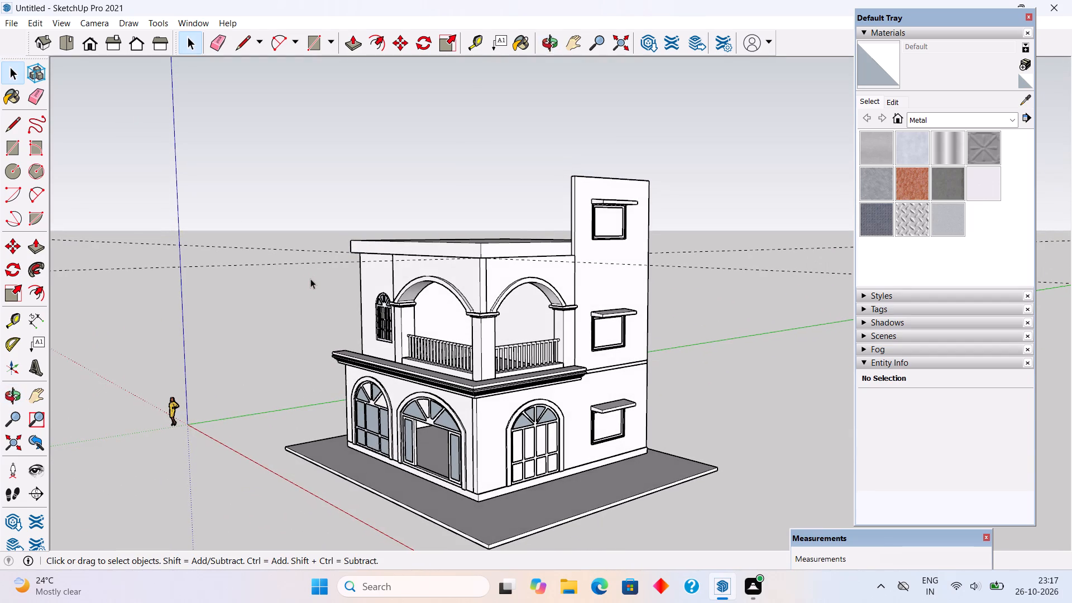
Inside the roof slab group, push/pull the slab's top face up by 1'.
{"action": "scroll", "coordinate": [310, 279], "scroll_direction": "up", "scroll_amount": 2}
{"action": "middle_click_drag", "start_coordinate": [327, 343], "coordinate": [354, 370]}
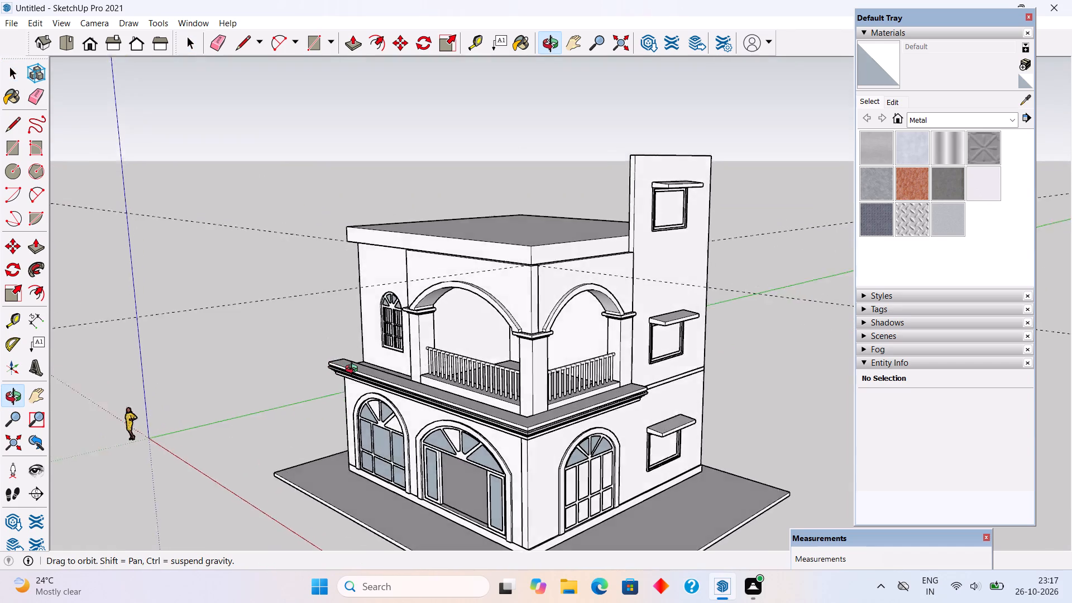
{"action": "middle_click_drag", "start_coordinate": [354, 370], "coordinate": [478, 470]}
{"action": "triple_click", "coordinate": [468, 224]}
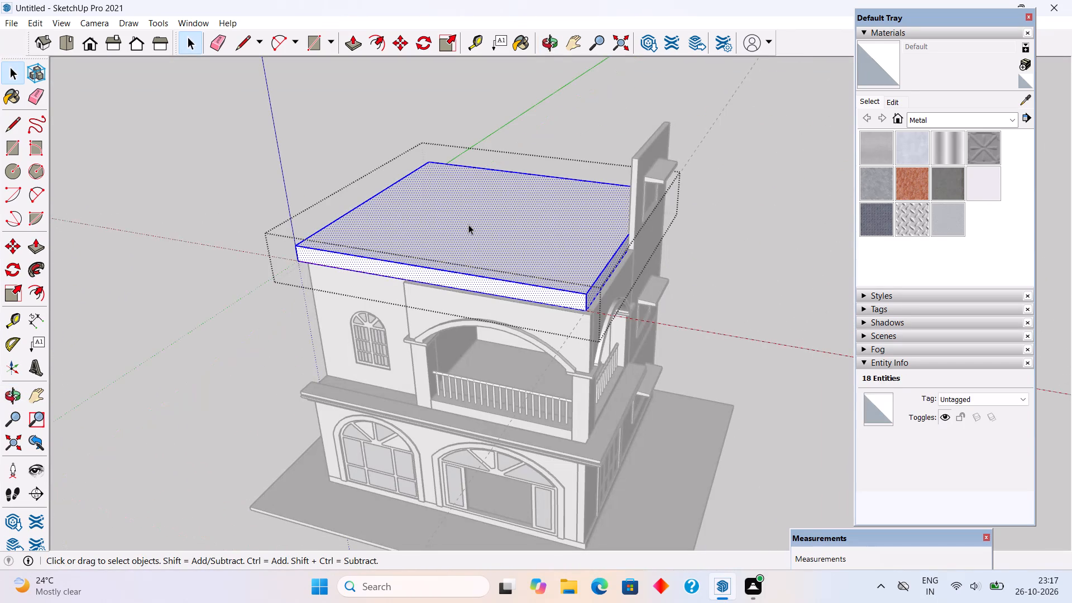
{"action": "key", "text": "p"}
{"action": "left_click", "coordinate": [472, 229]}
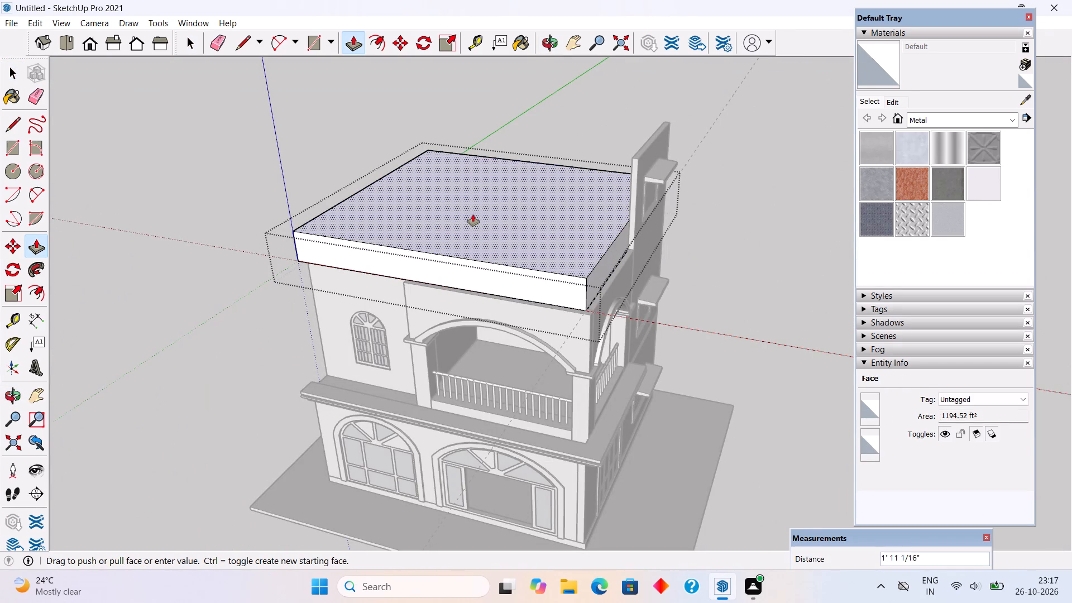
{"action": "type", "text": "1'"}
{"action": "key", "text": "Return"}
{"action": "key", "text": "space"}
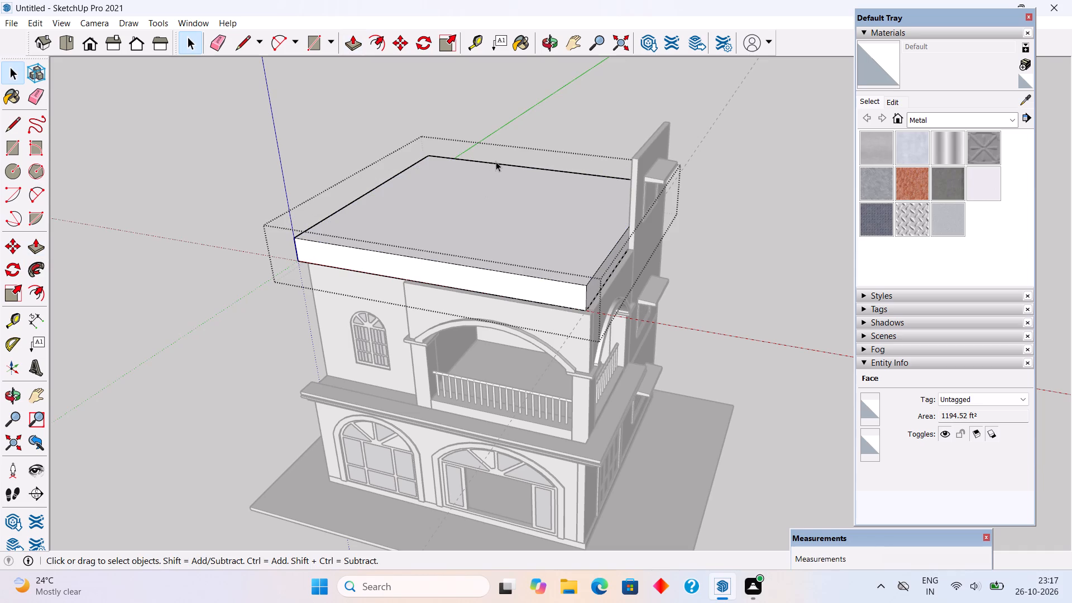
{"action": "left_click", "coordinate": [518, 120]}
Place a vertical guide along the inner wall edge seen through the front balcony arch, beside the side balcony railing.
{"action": "scroll", "coordinate": [519, 140], "scroll_direction": "down", "scroll_amount": 5}
{"action": "middle_click_drag", "start_coordinate": [552, 351], "coordinate": [604, 296]}
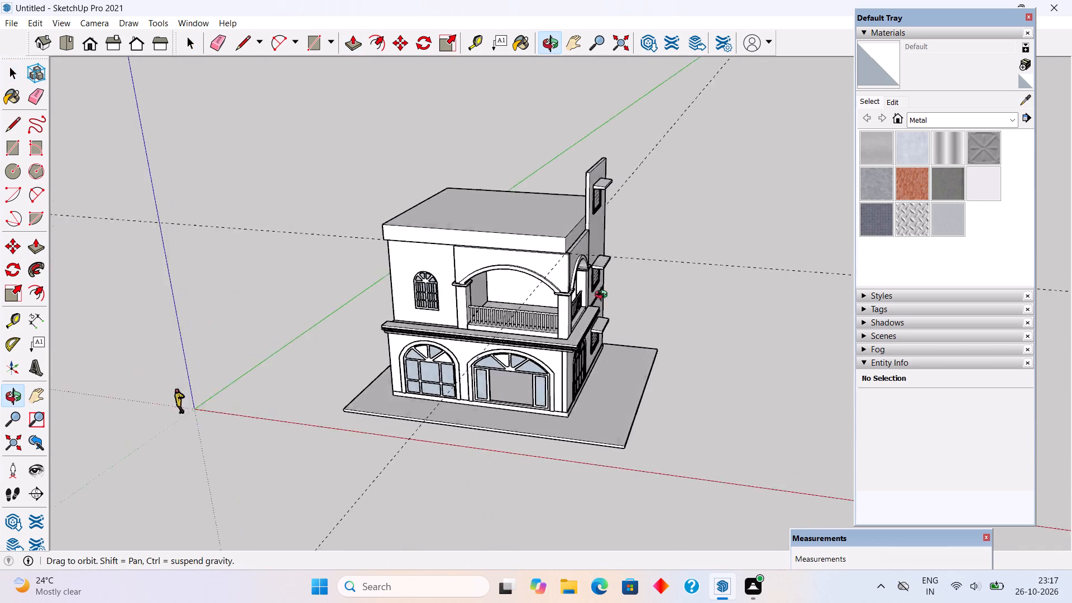
{"action": "middle_click_drag", "start_coordinate": [604, 296], "coordinate": [646, 235]}
{"action": "scroll", "coordinate": [517, 286], "scroll_direction": "up", "scroll_amount": 11}
{"action": "middle_click_drag", "start_coordinate": [624, 307], "coordinate": [686, 318]}
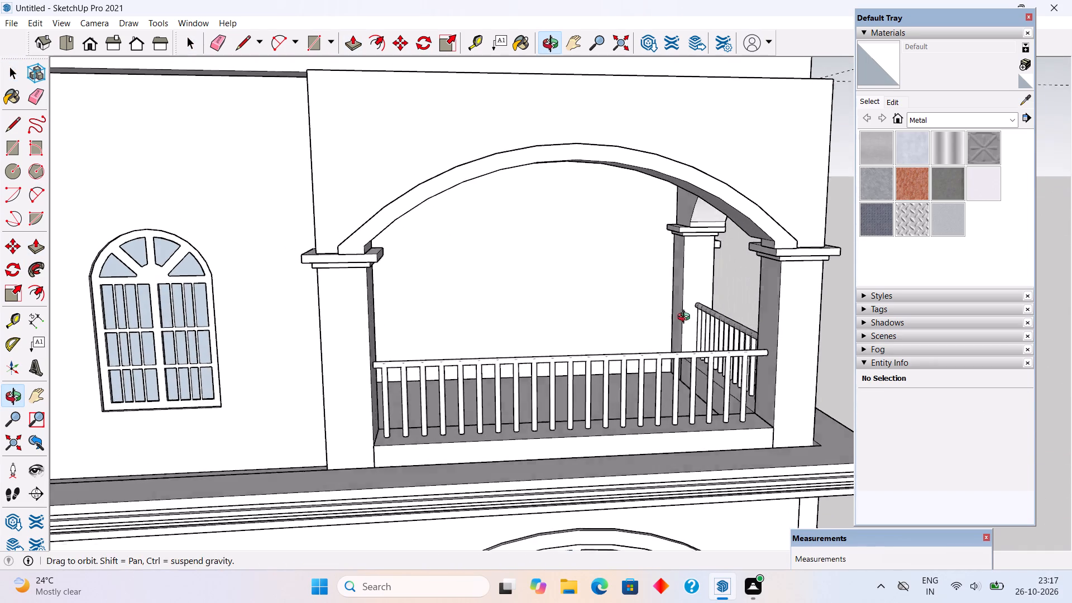
{"action": "middle_click_drag", "start_coordinate": [686, 318], "coordinate": [695, 320]}
{"action": "scroll", "coordinate": [655, 274], "scroll_direction": "up", "scroll_amount": 3}
{"action": "key", "text": "t"}
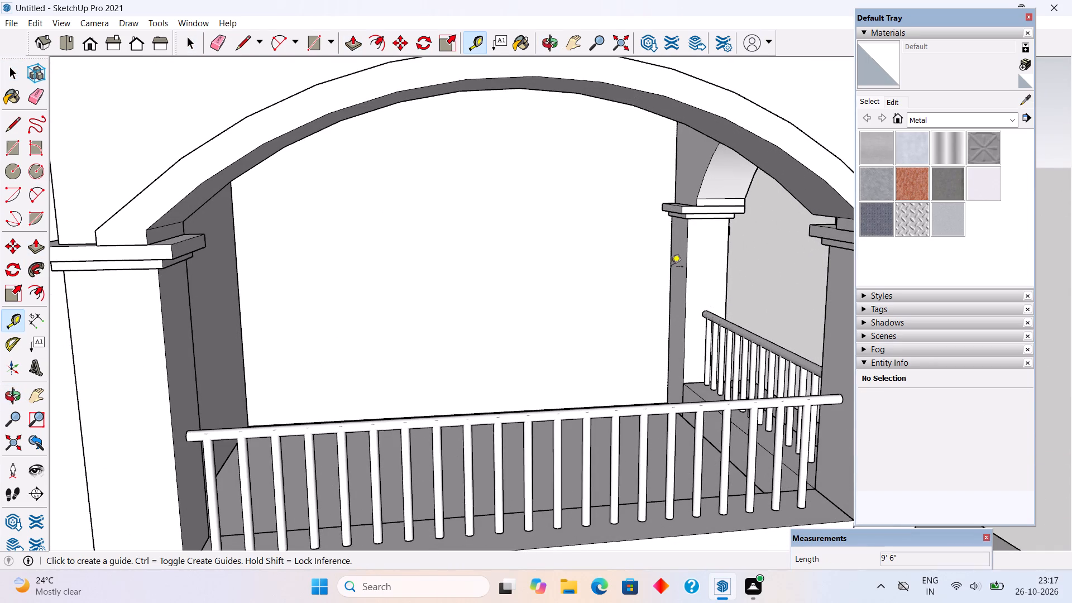
{"action": "double_click", "coordinate": [672, 267]}
Place a guide on the slab top, parallel to the tall-wall side edge and passing through the vertical guide.
{"action": "scroll", "coordinate": [552, 462], "scroll_direction": "down", "scroll_amount": 5}
{"action": "scroll", "coordinate": [482, 325], "scroll_direction": "down", "scroll_amount": 5}
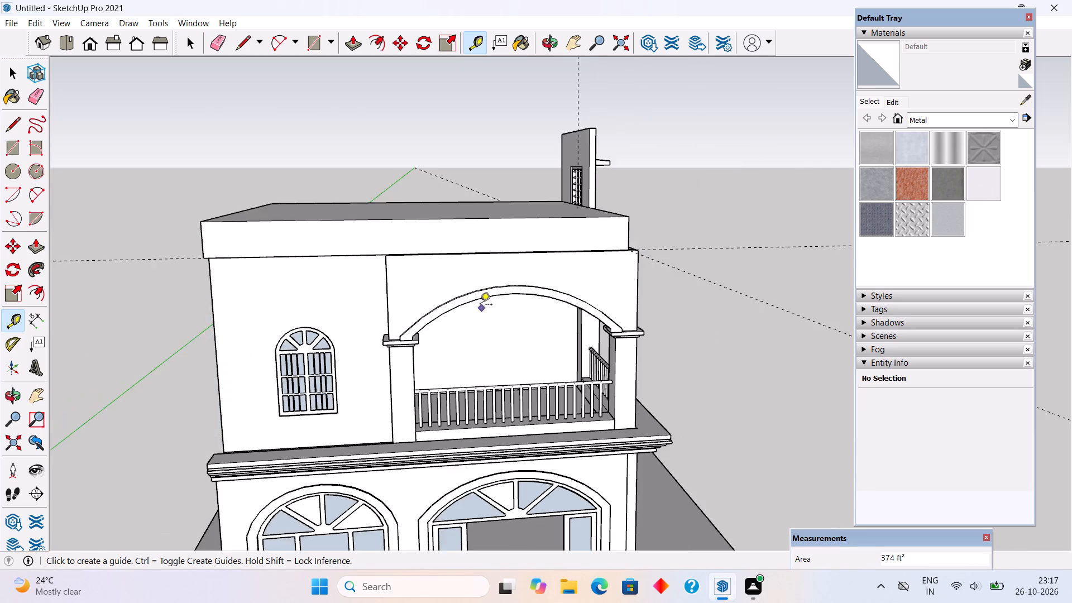
{"action": "middle_click_drag", "start_coordinate": [480, 305], "coordinate": [507, 480]}
{"action": "scroll", "coordinate": [589, 179], "scroll_direction": "up", "scroll_amount": 6}
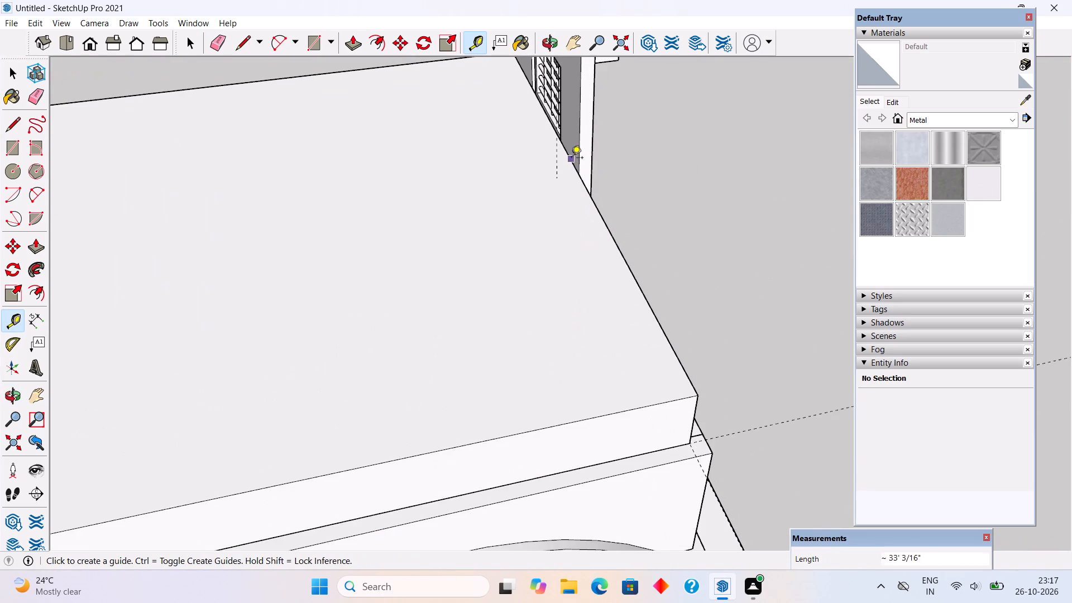
{"action": "scroll", "coordinate": [571, 159], "scroll_direction": "up", "scroll_amount": 2}
{"action": "left_click", "coordinate": [571, 159]}
{"action": "left_click", "coordinate": [553, 183]}
Place a guide parallel to the slab's front top edge, passing through the point where the vertical guide meets the slab top.
{"action": "scroll", "coordinate": [537, 239], "scroll_direction": "down", "scroll_amount": 2}
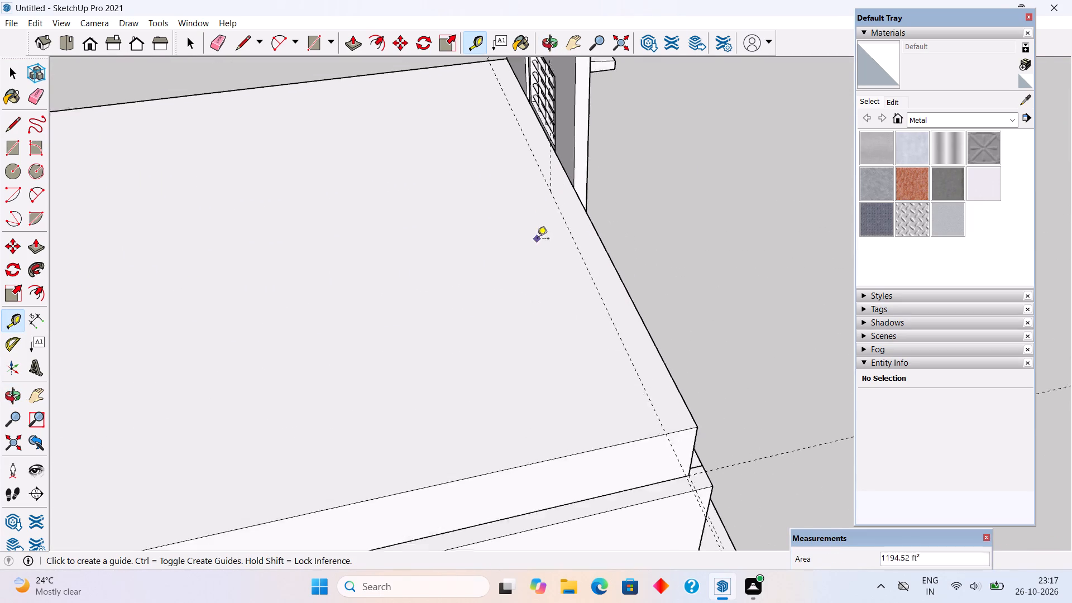
{"action": "scroll", "coordinate": [537, 240], "scroll_direction": "down", "scroll_amount": 4}
{"action": "middle_click_drag", "start_coordinate": [508, 257], "coordinate": [675, 343]}
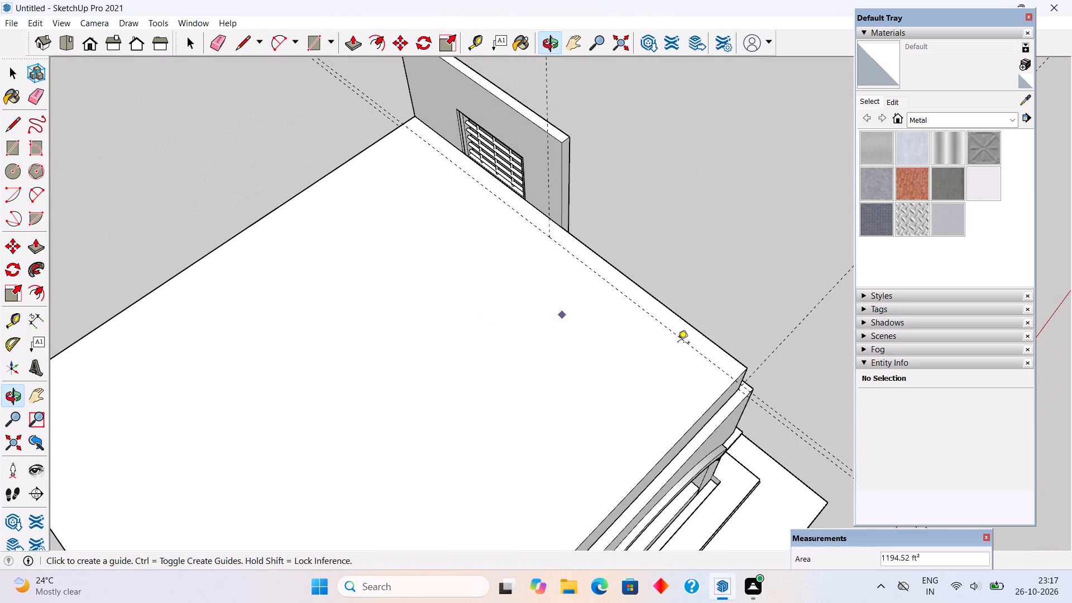
{"action": "left_click", "coordinate": [713, 402]}
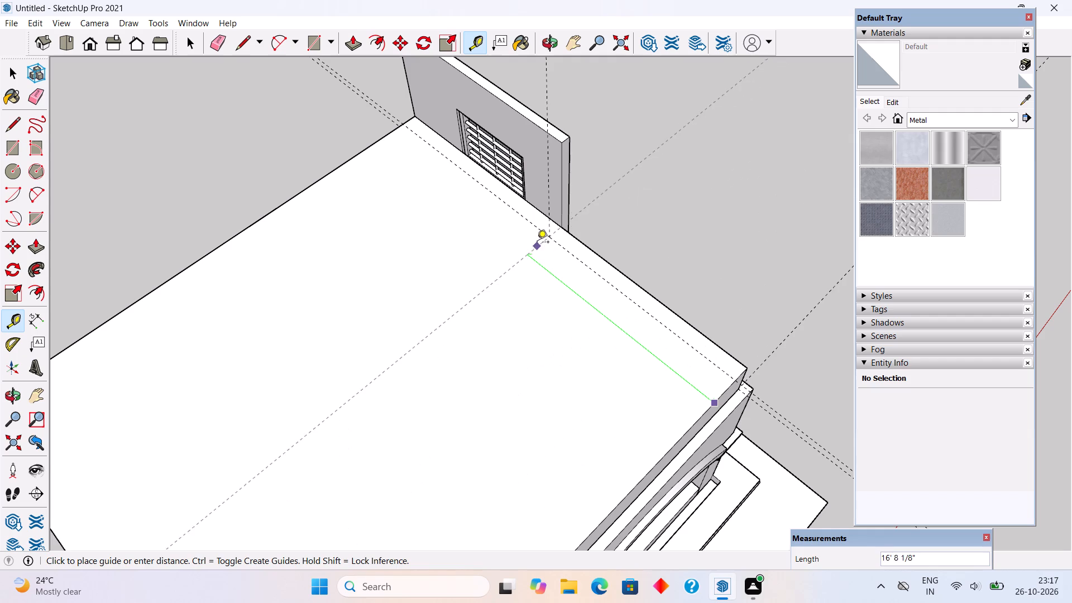
{"action": "left_click", "coordinate": [549, 234]}
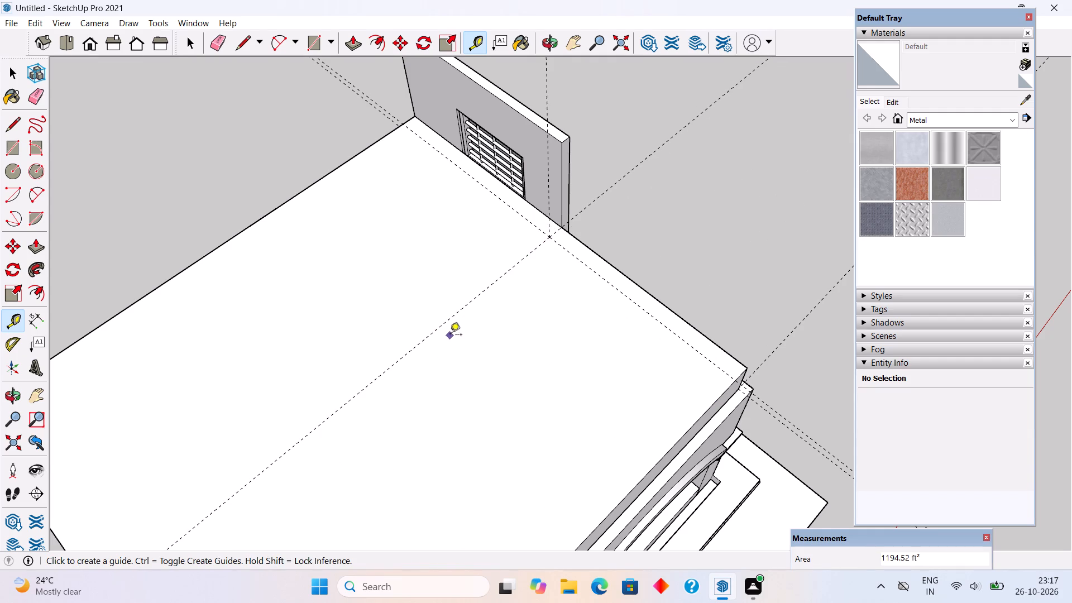
Place a parallel guide 9" behind the cross guide on the slab top, towards the rear of the house.
{"action": "left_click", "coordinate": [448, 324]}
{"action": "type", "text": "9\""}
{"action": "key", "text": "Return"}
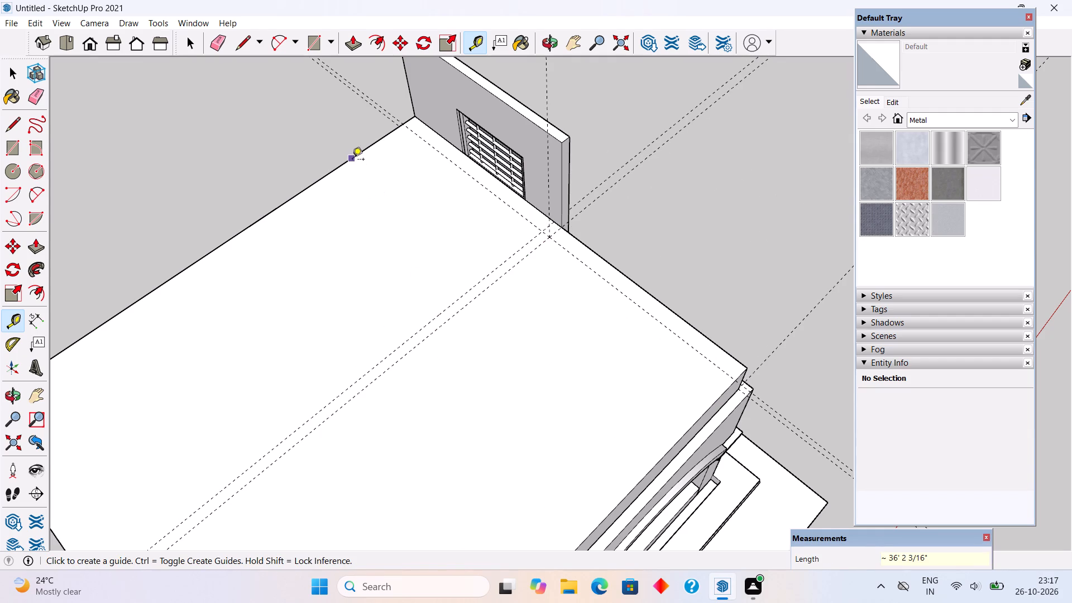
Place a guide 9" in from the slab's rear top edge.
{"action": "left_click", "coordinate": [352, 160]}
{"action": "type", "text": "9\""}
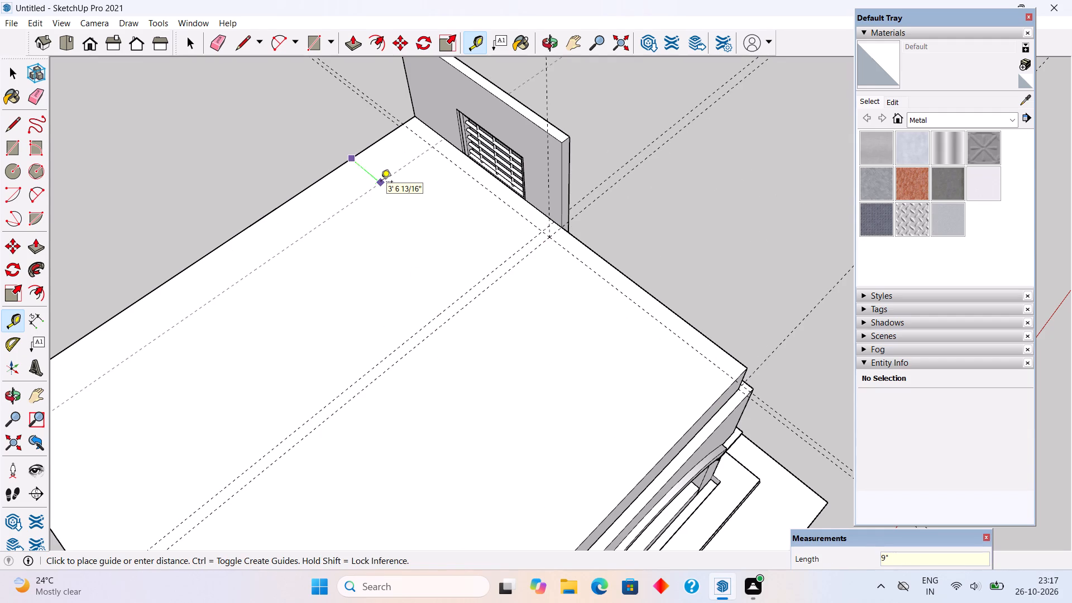
{"action": "key", "text": "Return"}
{"action": "key", "text": "space"}
Inside the roof slab group, push the slab's rear face inward by about 16' 5" to the partition wall, uncovering the rear area.
{"action": "scroll", "coordinate": [420, 236], "scroll_direction": "down", "scroll_amount": 4}
{"action": "scroll", "coordinate": [370, 308], "scroll_direction": "down", "scroll_amount": 4}
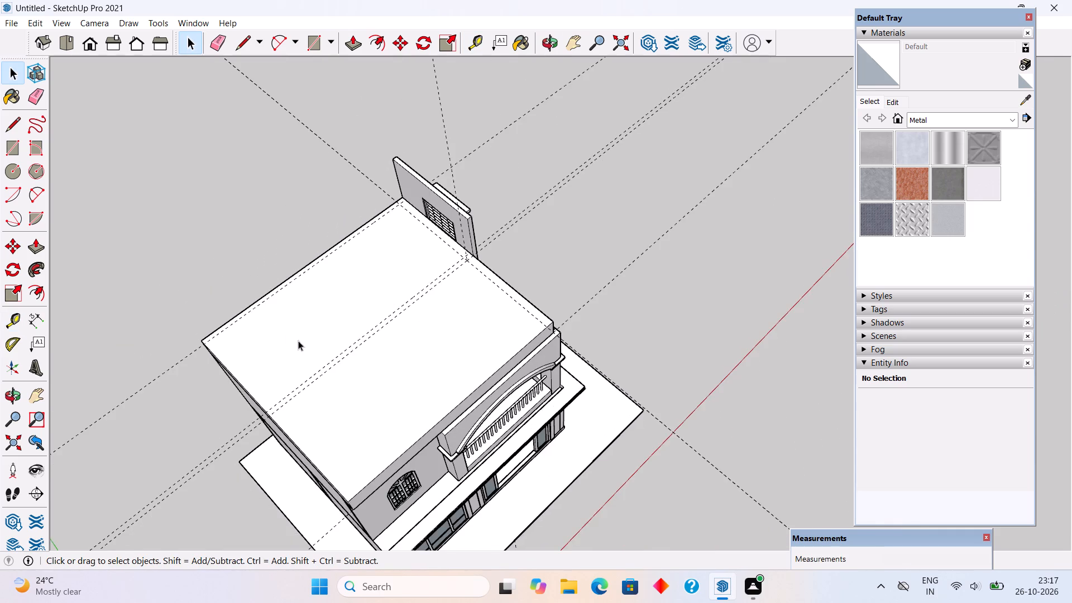
{"action": "middle_click_drag", "start_coordinate": [298, 341], "coordinate": [594, 331]}
{"action": "scroll", "coordinate": [528, 328], "scroll_direction": "up", "scroll_amount": 5}
{"action": "scroll", "coordinate": [433, 333], "scroll_direction": "up", "scroll_amount": 3}
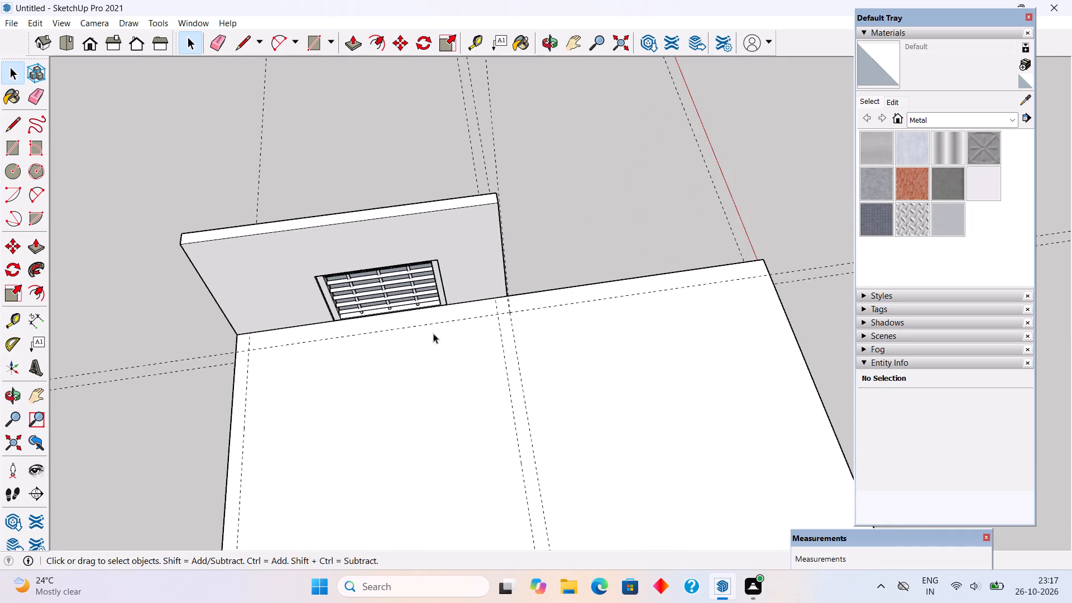
{"action": "scroll", "coordinate": [433, 333], "scroll_direction": "down", "scroll_amount": 4}
{"action": "middle_click_drag", "start_coordinate": [572, 326], "coordinate": [297, 224]}
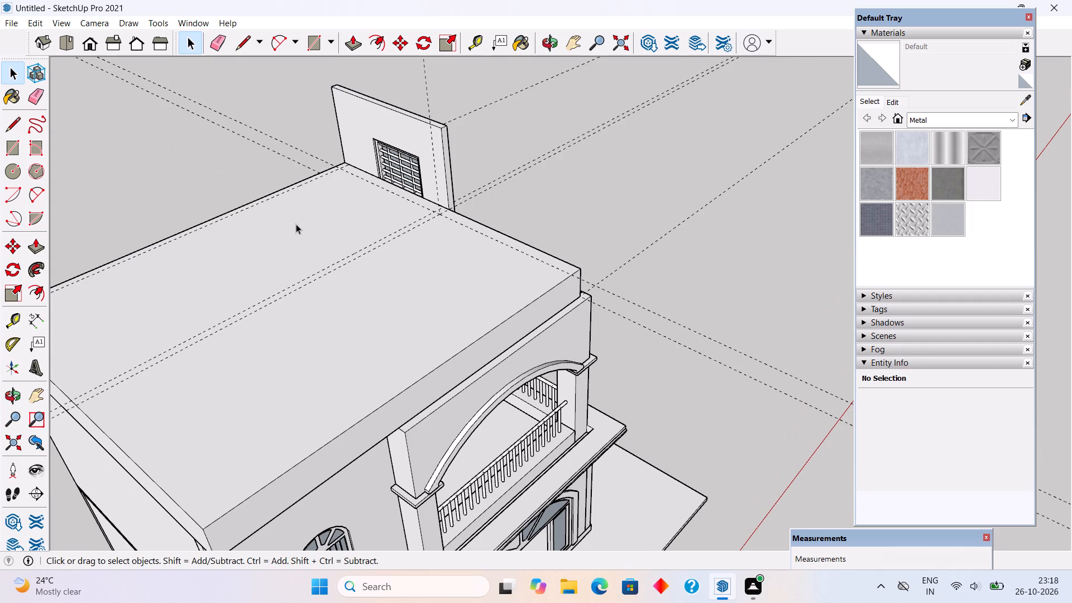
{"action": "middle_click_drag", "start_coordinate": [296, 224], "coordinate": [202, 276]}
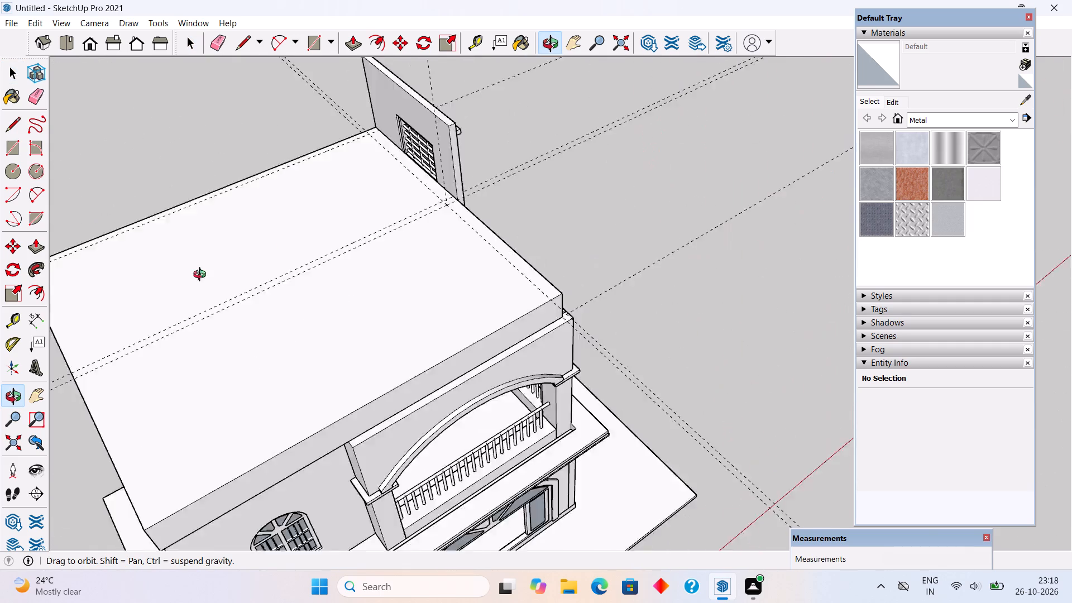
{"action": "middle_click_drag", "start_coordinate": [202, 276], "coordinate": [69, 135]}
{"action": "scroll", "coordinate": [511, 204], "scroll_direction": "up", "scroll_amount": 4}
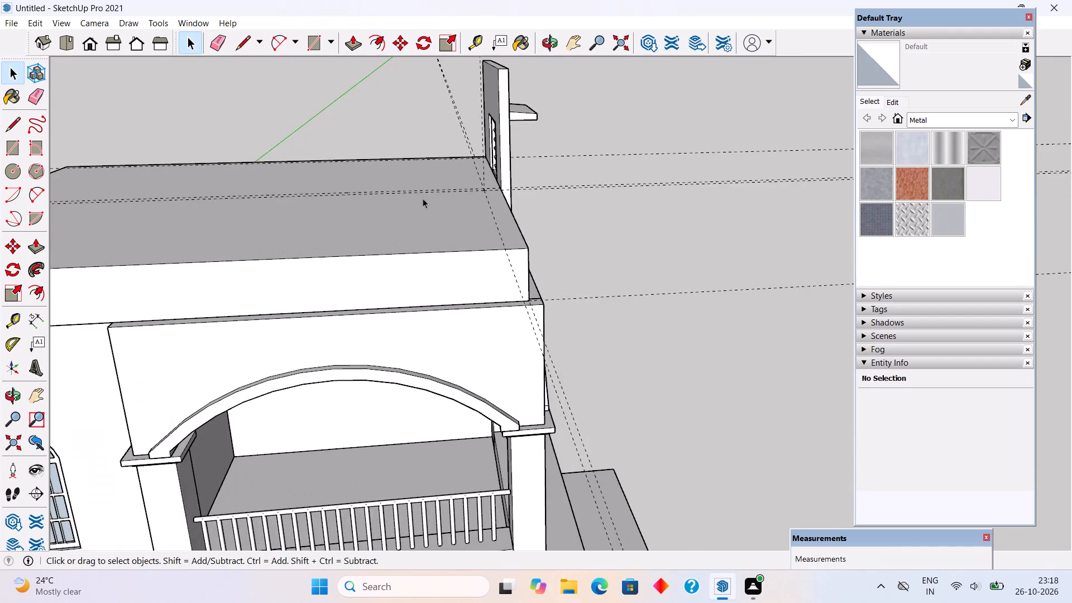
{"action": "middle_click_drag", "start_coordinate": [437, 204], "coordinate": [669, 282]}
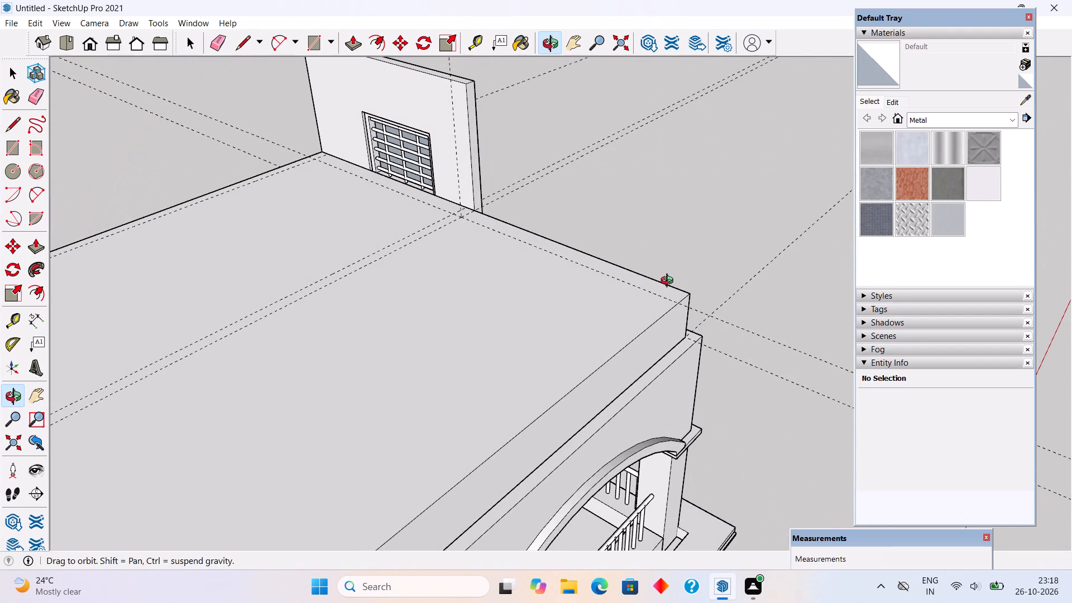
{"action": "middle_click_drag", "start_coordinate": [669, 282], "coordinate": [729, 289]}
{"action": "scroll", "coordinate": [729, 289], "scroll_direction": "down", "scroll_amount": 2}
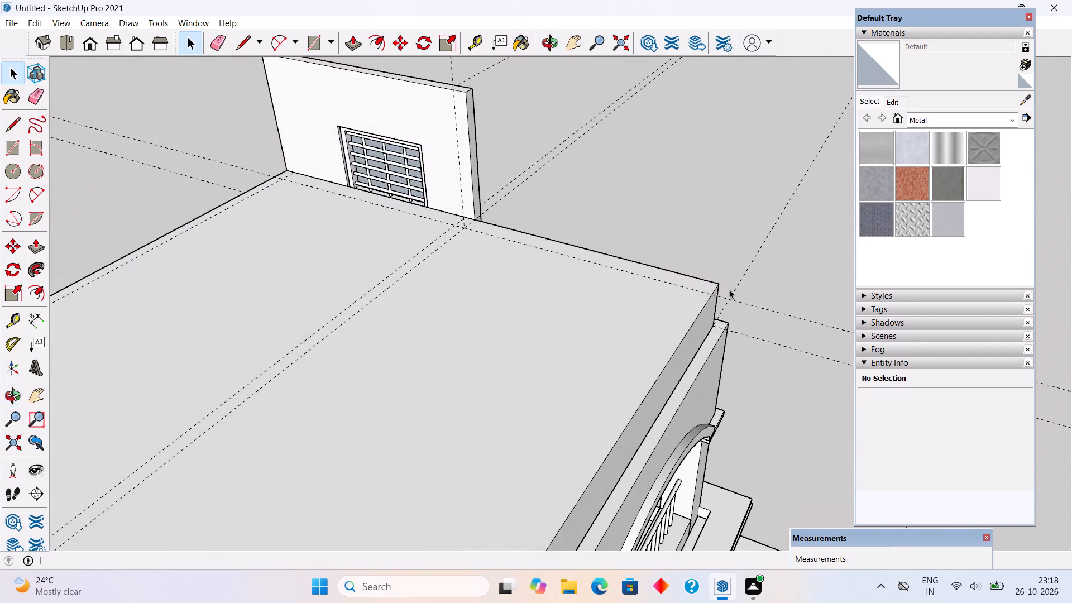
{"action": "scroll", "coordinate": [700, 276], "scroll_direction": "down", "scroll_amount": 5}
{"action": "middle_click_drag", "start_coordinate": [500, 316], "coordinate": [662, 265]}
{"action": "scroll", "coordinate": [504, 330], "scroll_direction": "down", "scroll_amount": 4}
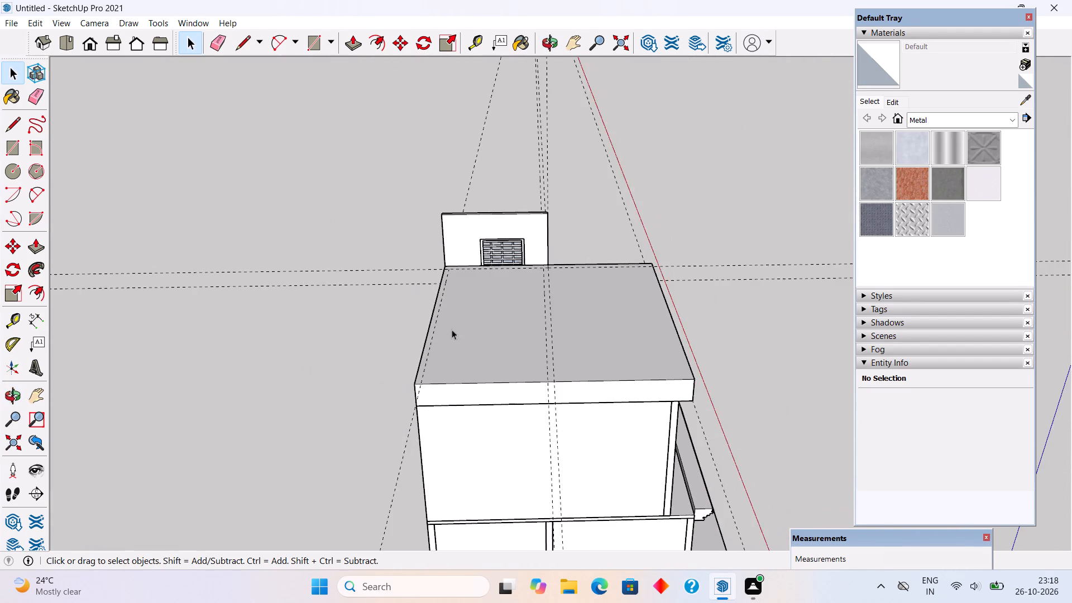
{"action": "middle_click_drag", "start_coordinate": [355, 371], "coordinate": [572, 336]}
{"action": "scroll", "coordinate": [572, 336], "scroll_direction": "up", "scroll_amount": 2}
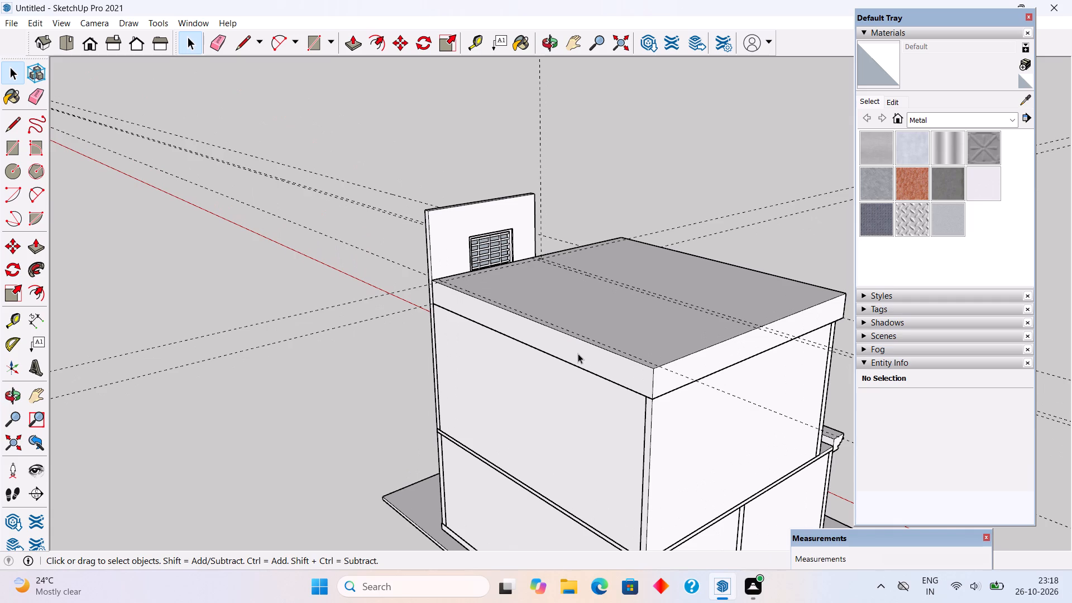
{"action": "triple_click", "coordinate": [578, 353]}
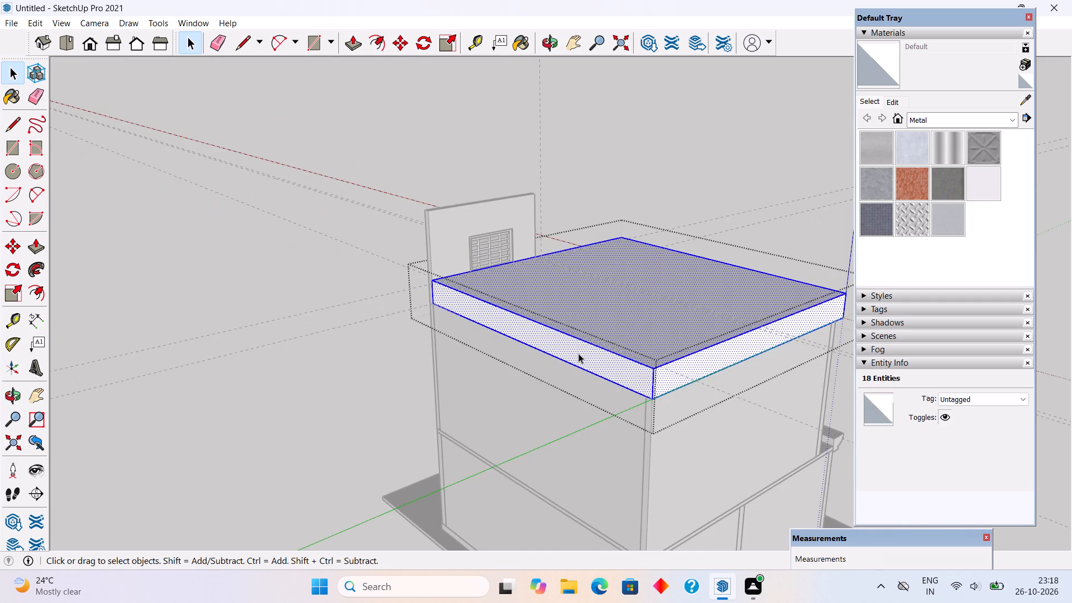
{"action": "key", "text": "p"}
{"action": "left_click", "coordinate": [578, 353]}
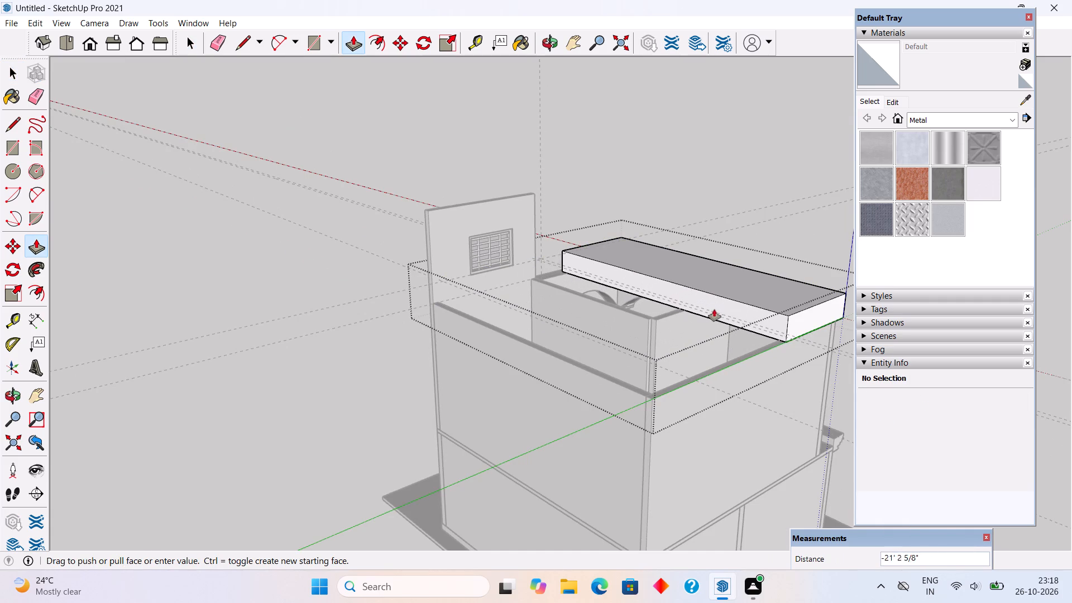
{"action": "scroll", "coordinate": [731, 317], "scroll_direction": "up", "scroll_amount": 6}
{"action": "middle_click_drag", "start_coordinate": [788, 341], "coordinate": [687, 362]}
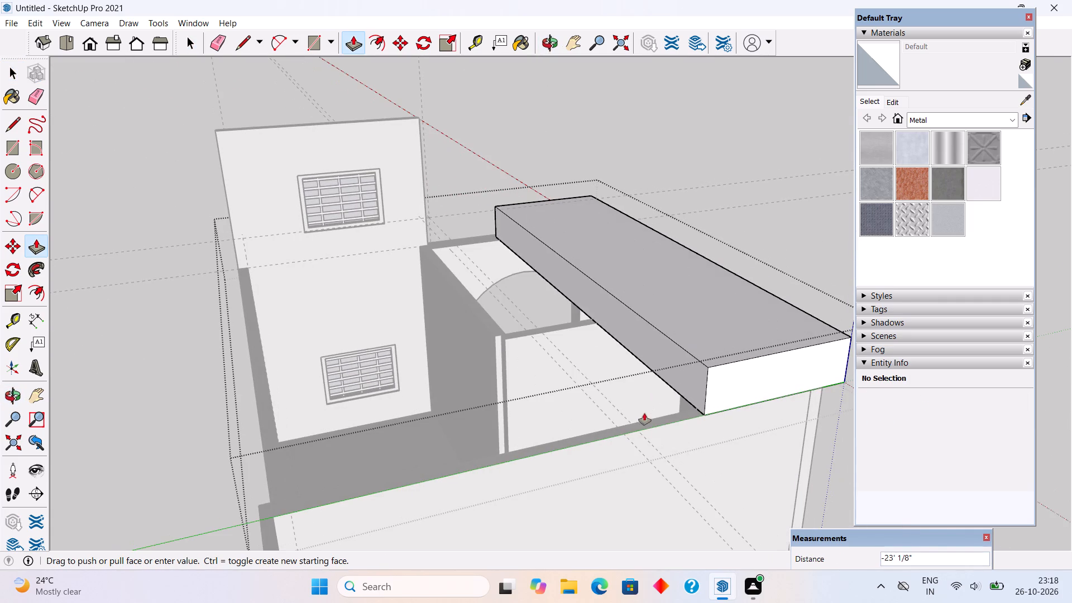
{"action": "left_click", "coordinate": [646, 435]}
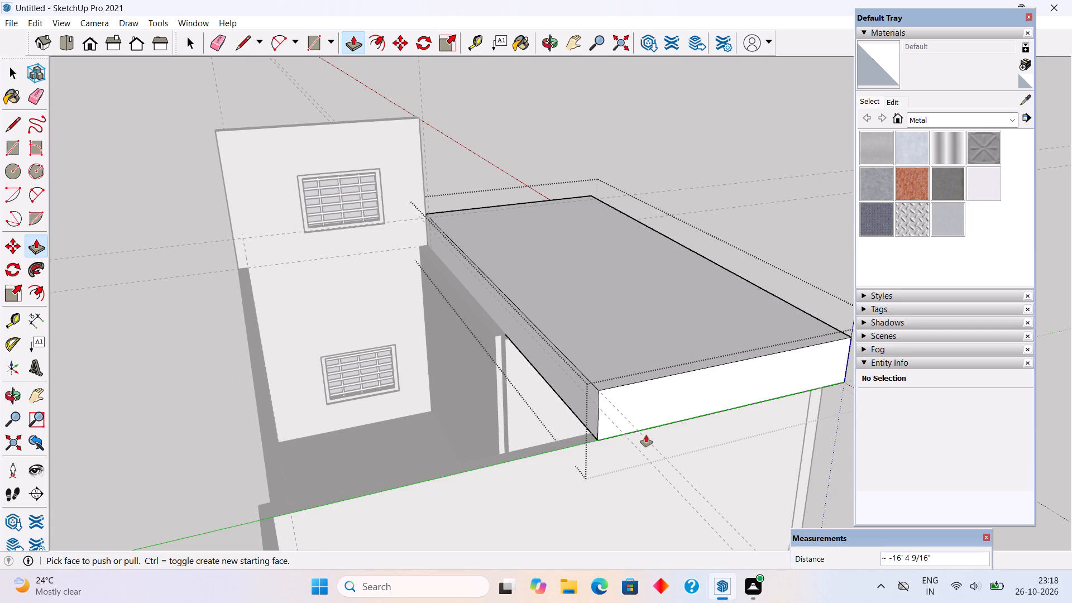
{"action": "key", "text": "space"}
{"action": "left_click", "coordinate": [553, 114]}
Place a guide 1' above the bottom edge of the slab's new rear face, over the partition wall.
{"action": "middle_click_drag", "start_coordinate": [477, 338], "coordinate": [674, 310]}
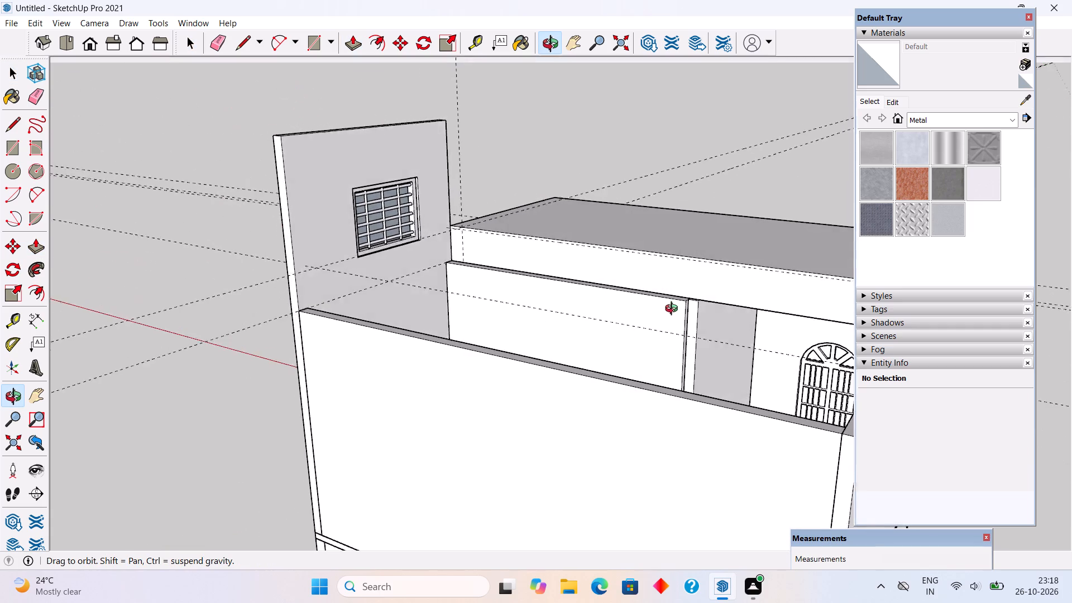
{"action": "middle_click_drag", "start_coordinate": [674, 310], "coordinate": [652, 336]}
{"action": "scroll", "coordinate": [461, 312], "scroll_direction": "up", "scroll_amount": 4}
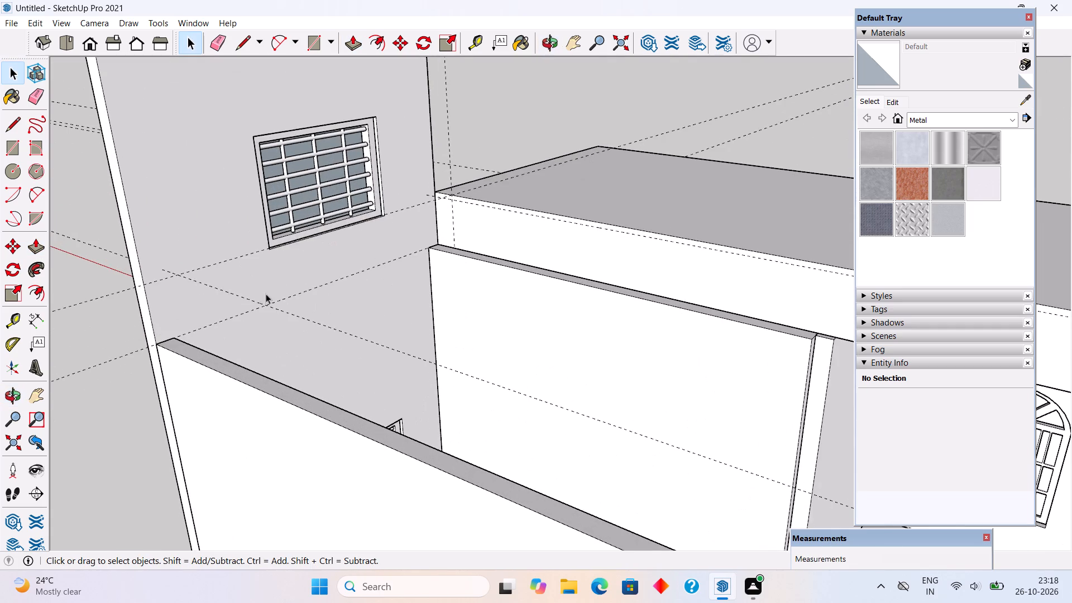
{"action": "middle_click_drag", "start_coordinate": [145, 295], "coordinate": [125, 310]}
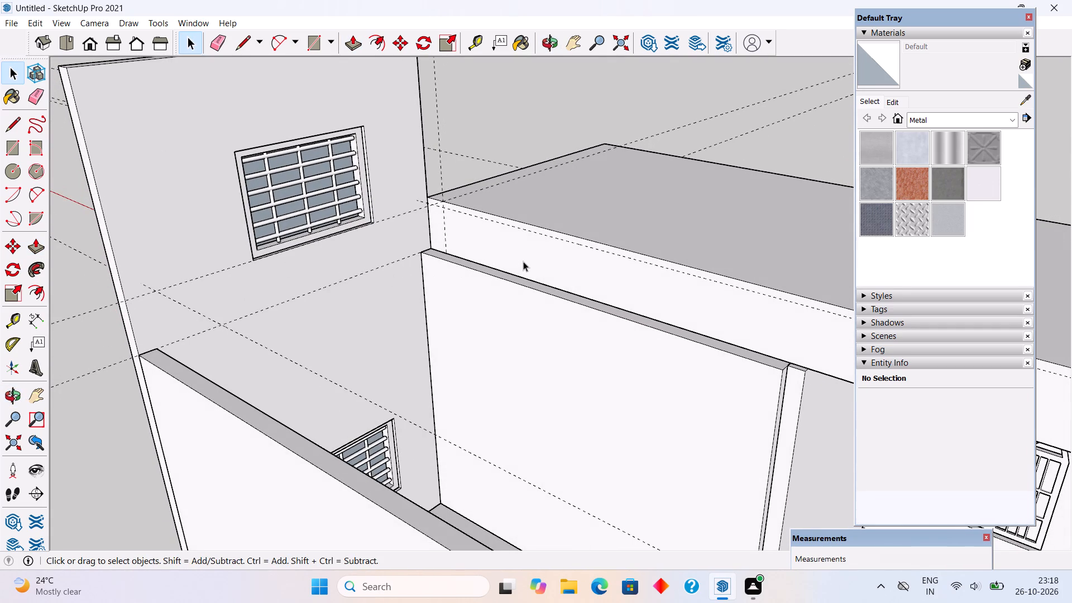
{"action": "key", "text": "t"}
{"action": "left_click", "coordinate": [534, 277]}
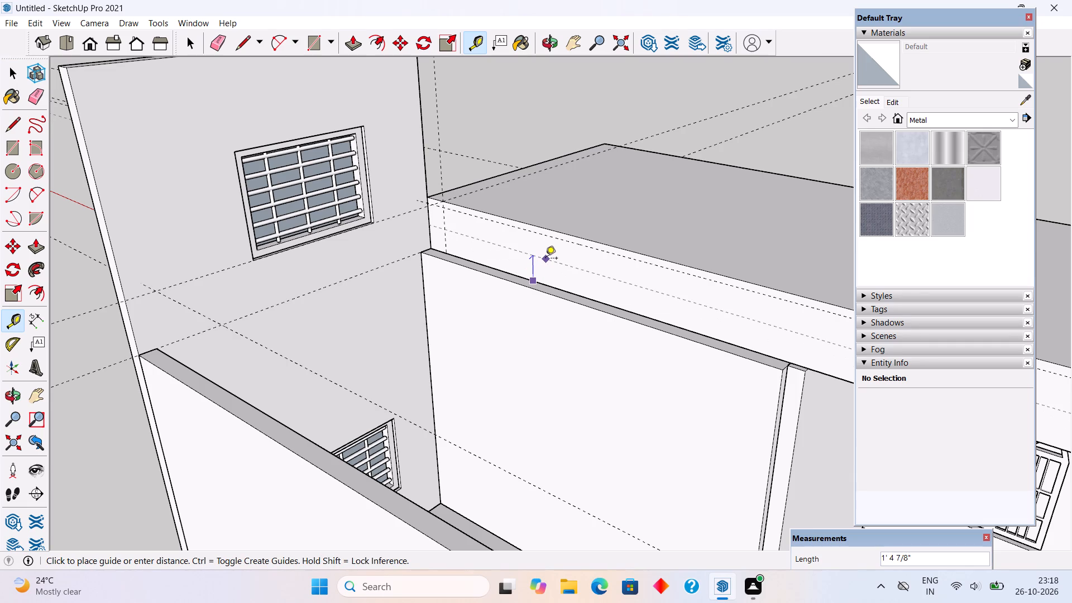
{"action": "type", "text": "1'"}
{"action": "key", "text": "Return"}
{"action": "key", "text": "space"}
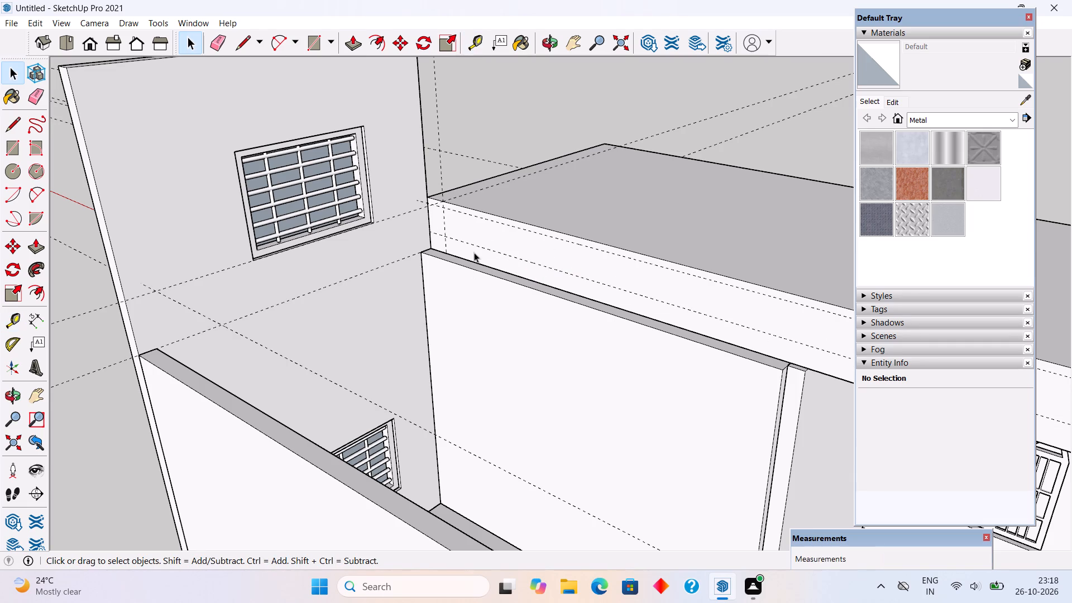
Inside the roof slab group, draw a line about 36' 2" long across the rear face along the 1' guide, edge to edge.
{"action": "triple_click", "coordinate": [482, 220]}
{"action": "triple_click", "coordinate": [484, 235]}
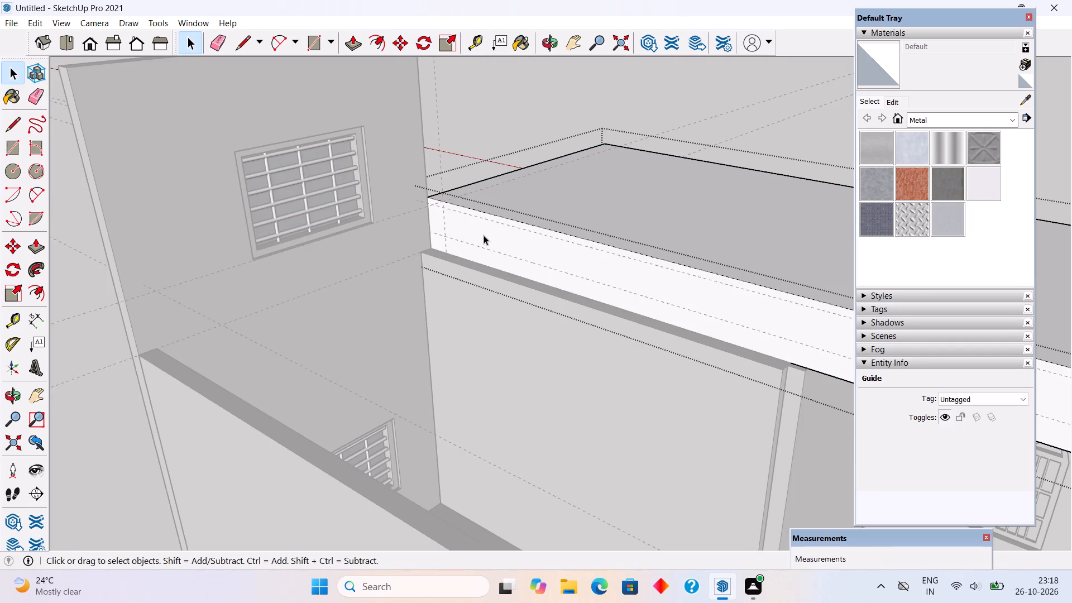
{"action": "scroll", "coordinate": [0, 362], "scroll_direction": "down", "scroll_amount": 5}
{"action": "scroll", "coordinate": [467, 231], "scroll_direction": "down", "scroll_amount": 7}
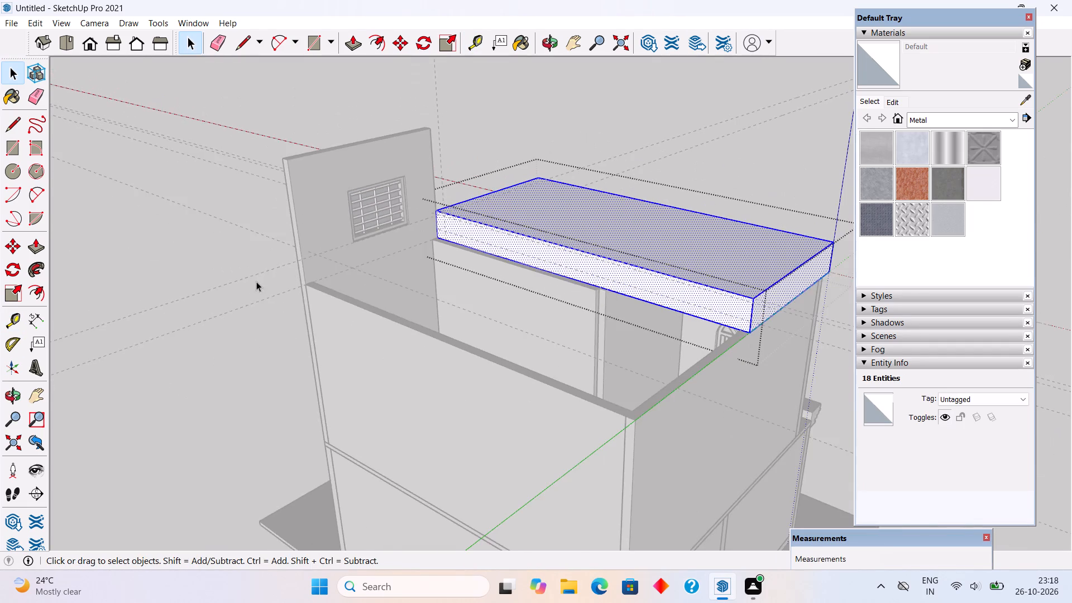
{"action": "middle_click_drag", "start_coordinate": [284, 299], "coordinate": [367, 317]}
{"action": "scroll", "coordinate": [367, 317], "scroll_direction": "up", "scroll_amount": 1}
{"action": "scroll", "coordinate": [393, 284], "scroll_direction": "down", "scroll_amount": 4}
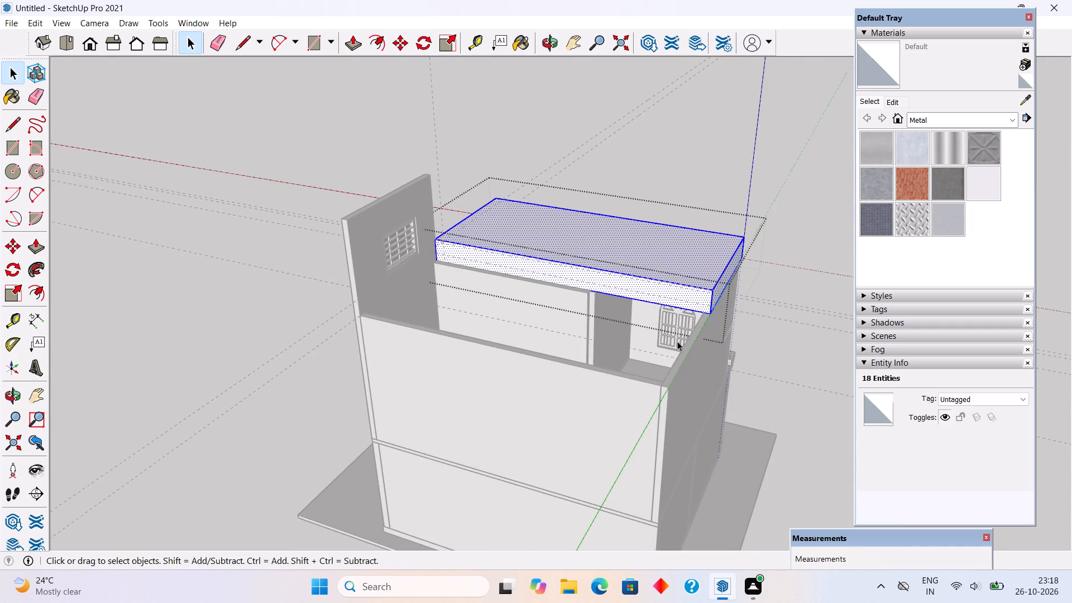
{"action": "scroll", "coordinate": [729, 333], "scroll_direction": "up", "scroll_amount": 7}
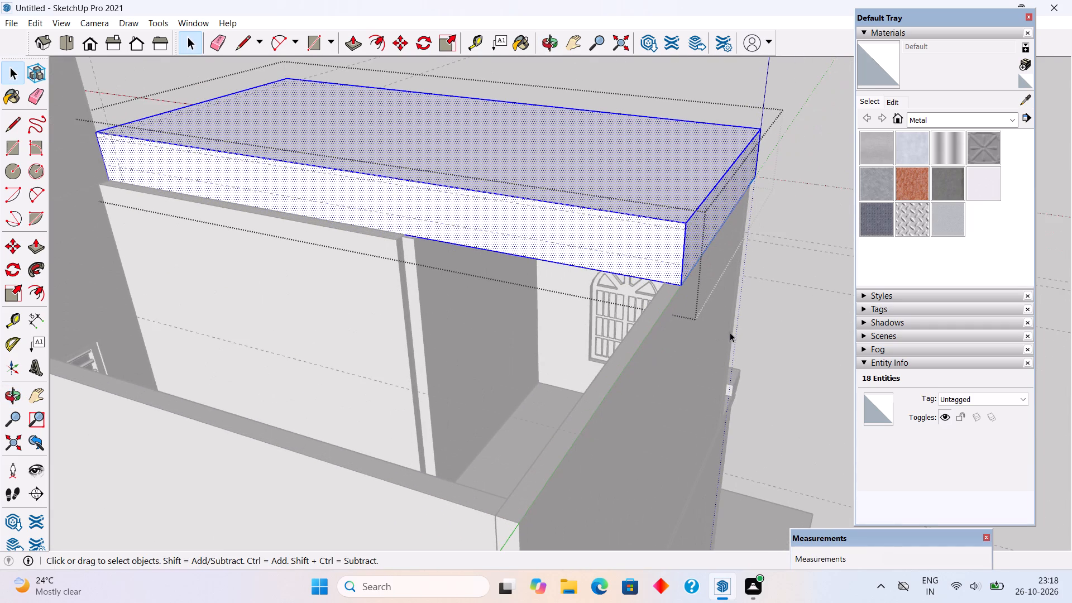
{"action": "key", "text": "l"}
{"action": "left_click", "coordinate": [107, 165]}
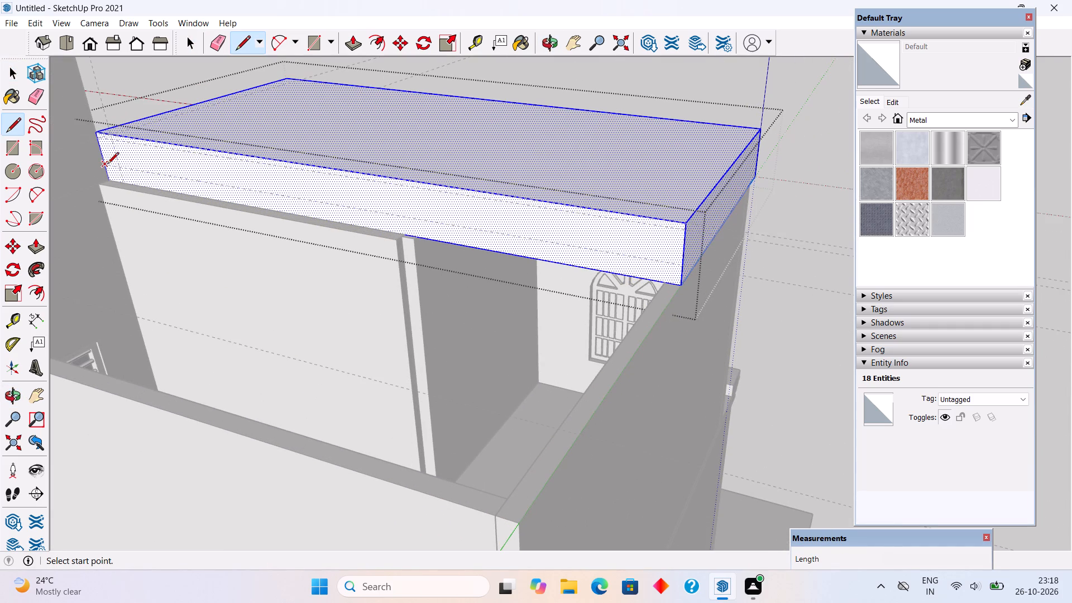
{"action": "left_click", "coordinate": [681, 266]}
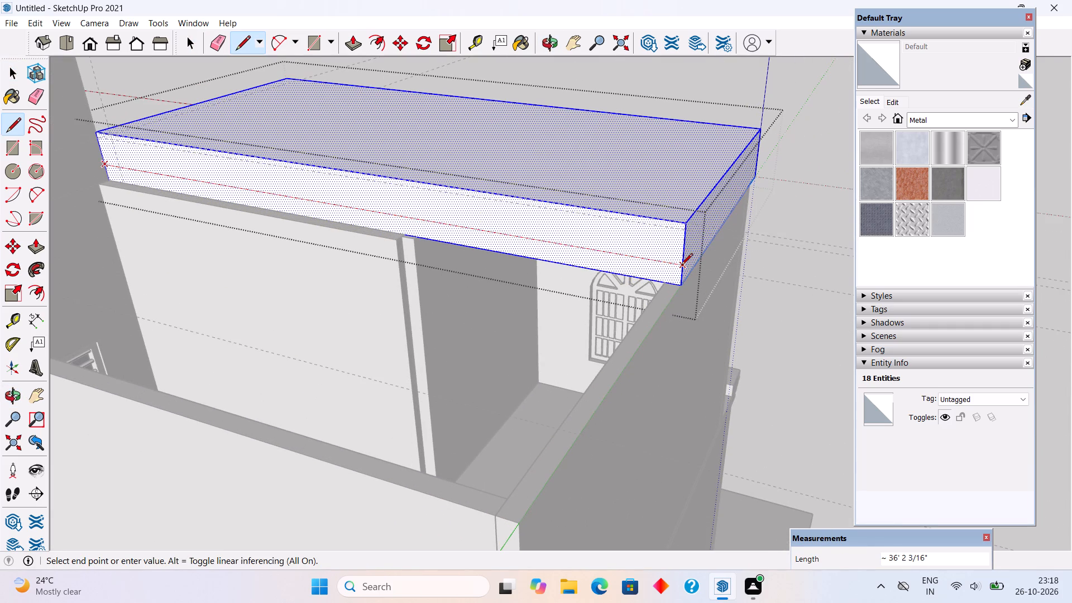
Pull the strip below the line out about 16' 5" to the rear wall as a lower slab, and leave the group.
{"action": "key", "text": "p"}
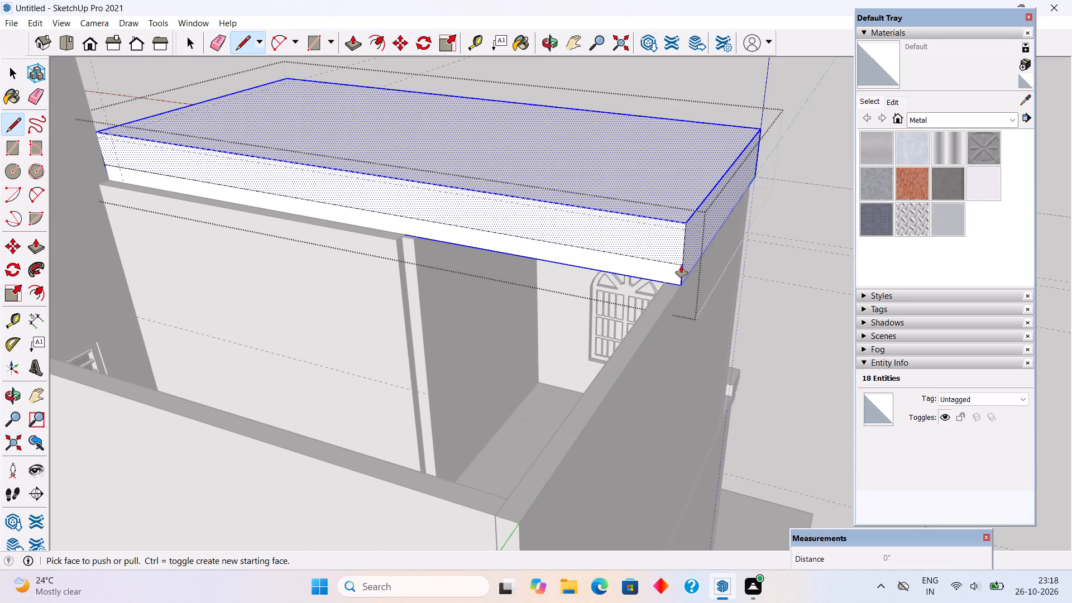
{"action": "left_click", "coordinate": [661, 270]}
{"action": "scroll", "coordinate": [616, 352], "scroll_direction": "down", "scroll_amount": 4}
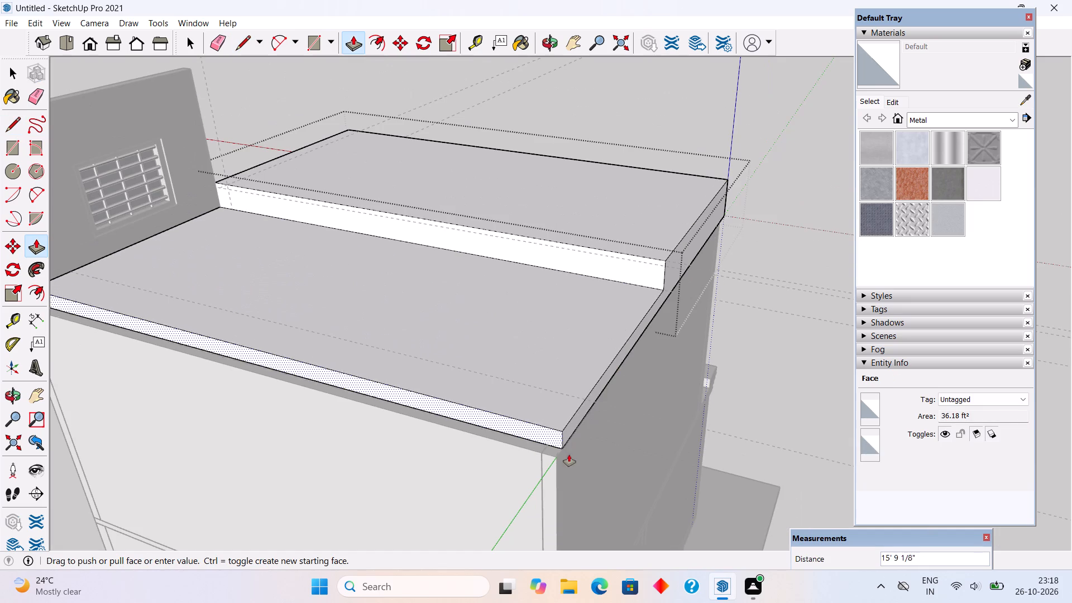
{"action": "left_click", "coordinate": [558, 465]}
{"action": "scroll", "coordinate": [558, 465], "scroll_direction": "down", "scroll_amount": 4}
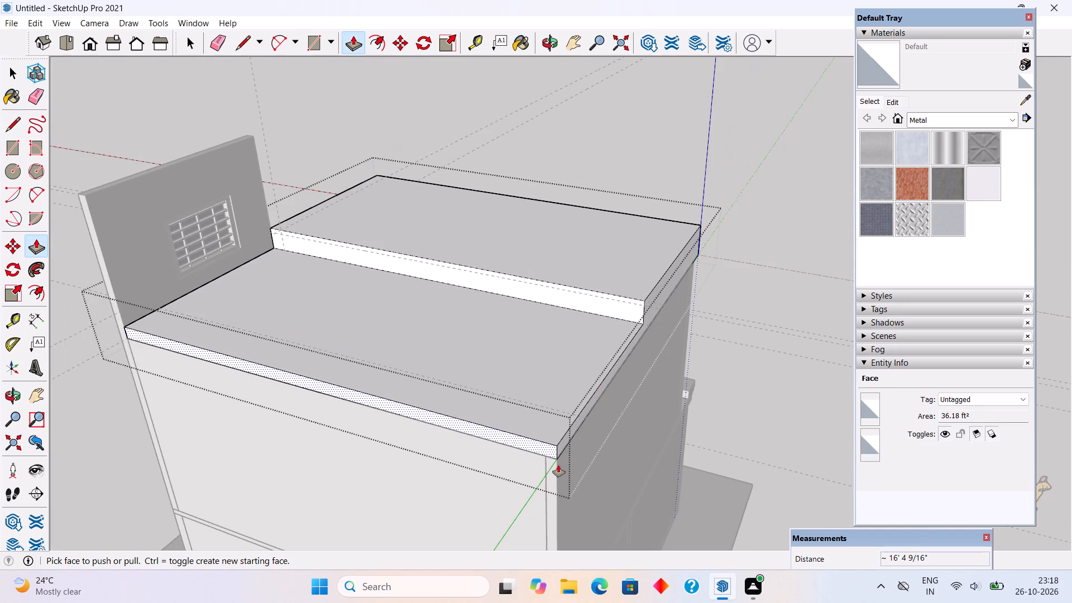
{"action": "key", "text": "space"}
{"action": "left_click", "coordinate": [457, 90]}
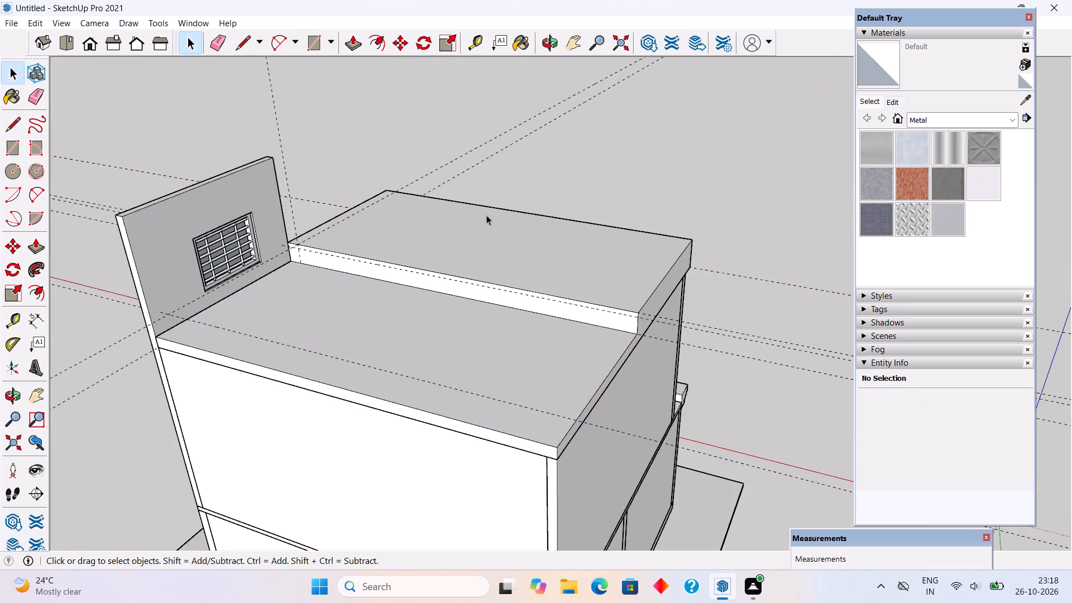
Place a guide 9" in from the rear top edge of the lower roof slab.
{"action": "middle_click_drag", "start_coordinate": [484, 240], "coordinate": [592, 235]}
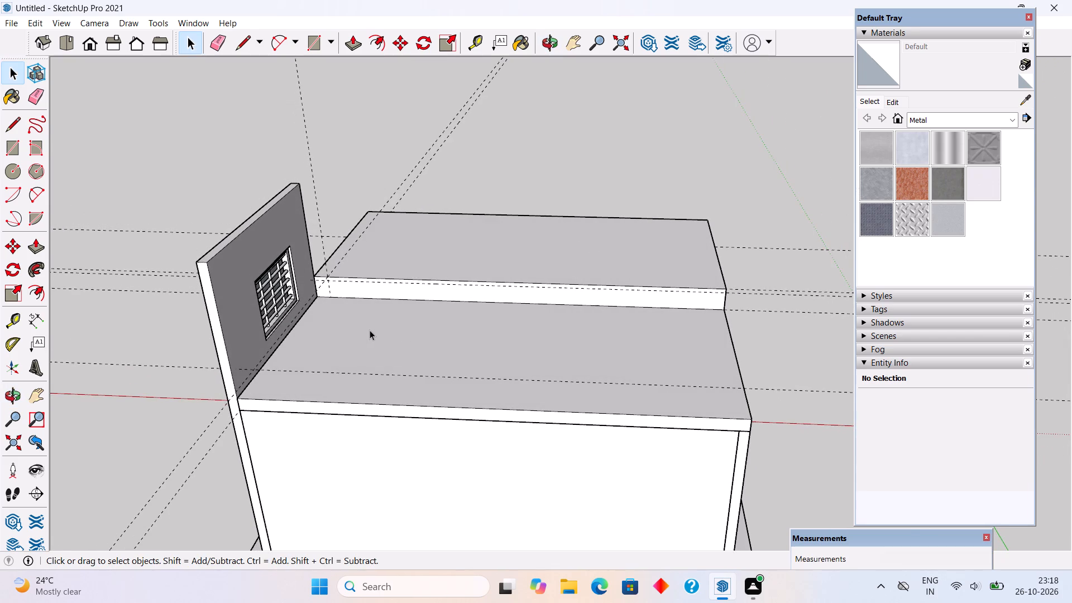
{"action": "scroll", "coordinate": [369, 329], "scroll_direction": "up", "scroll_amount": 3}
{"action": "middle_click", "coordinate": [369, 329]}
{"action": "scroll", "coordinate": [324, 206], "scroll_direction": "down", "scroll_amount": 4}
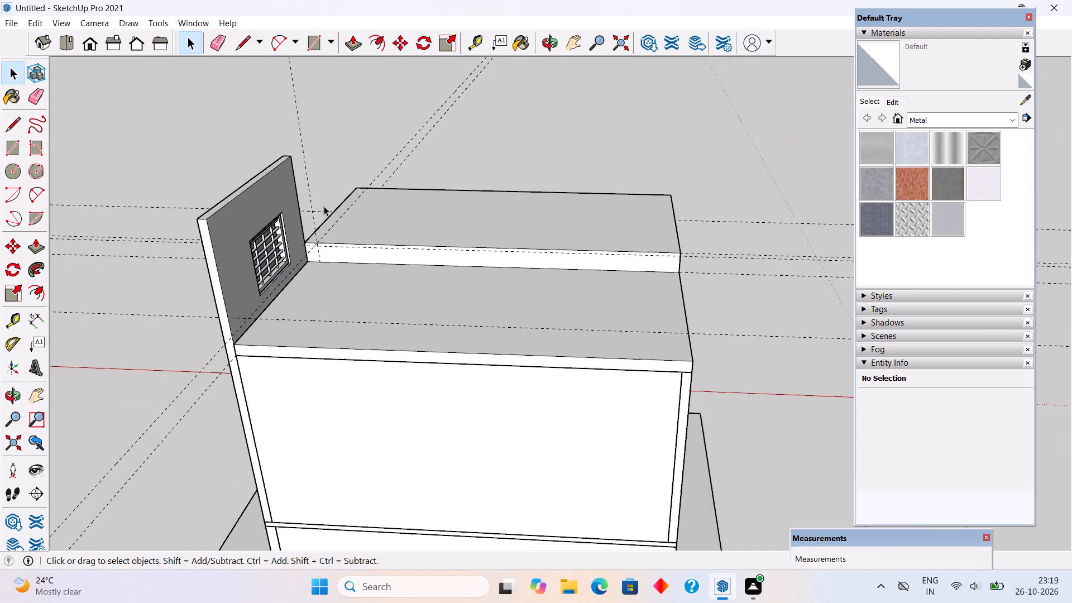
{"action": "middle_click_drag", "start_coordinate": [321, 210], "coordinate": [299, 292]}
{"action": "scroll", "coordinate": [317, 232], "scroll_direction": "down", "scroll_amount": 1}
{"action": "scroll", "coordinate": [328, 409], "scroll_direction": "up", "scroll_amount": 6}
{"action": "middle_click_drag", "start_coordinate": [326, 420], "coordinate": [315, 484]}
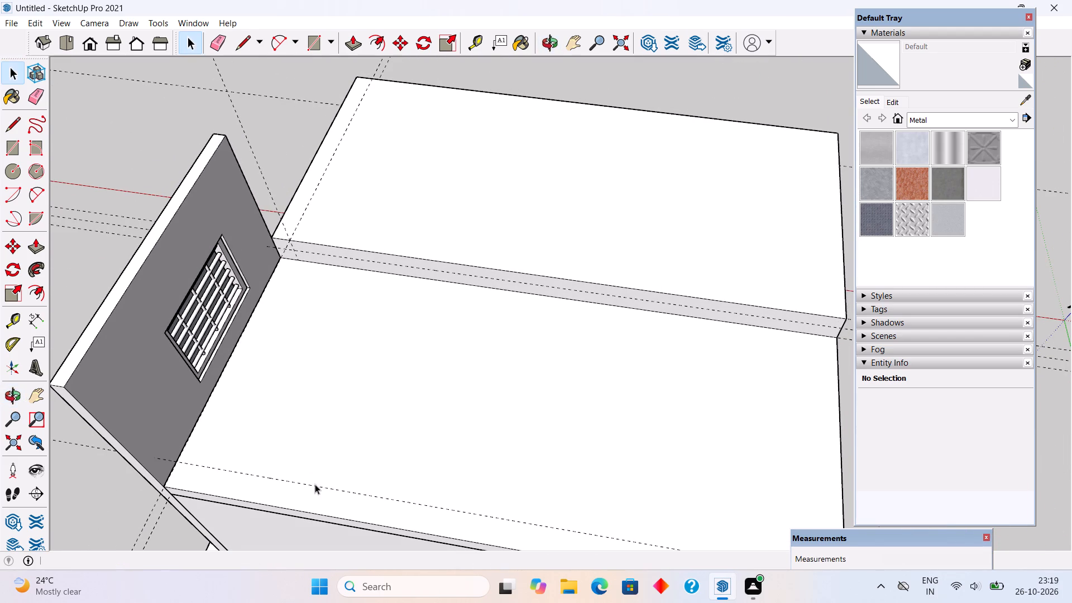
{"action": "key", "text": "t"}
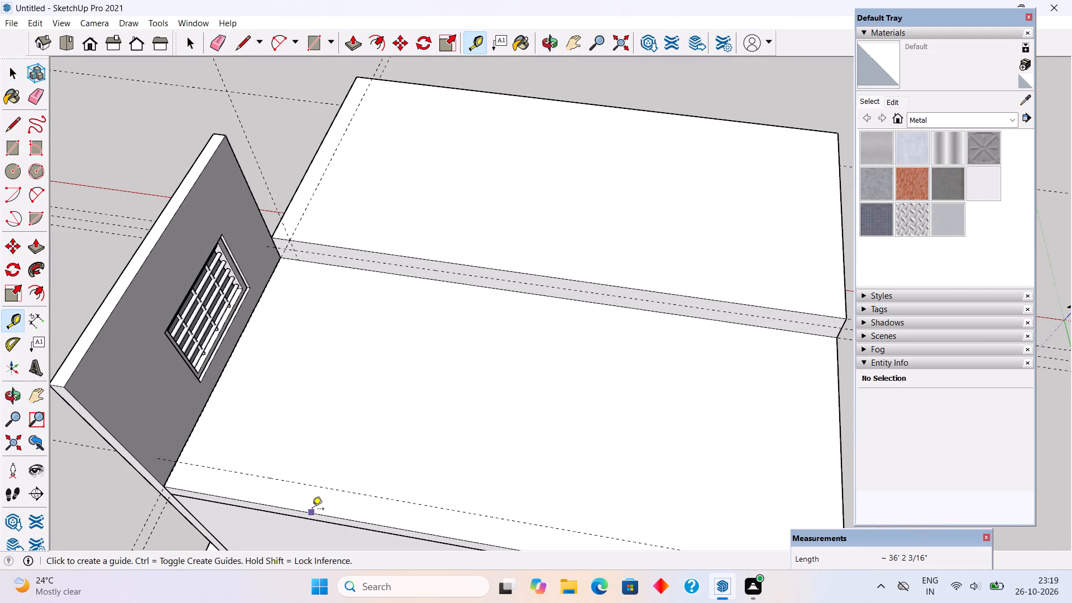
{"action": "left_click", "coordinate": [312, 510]}
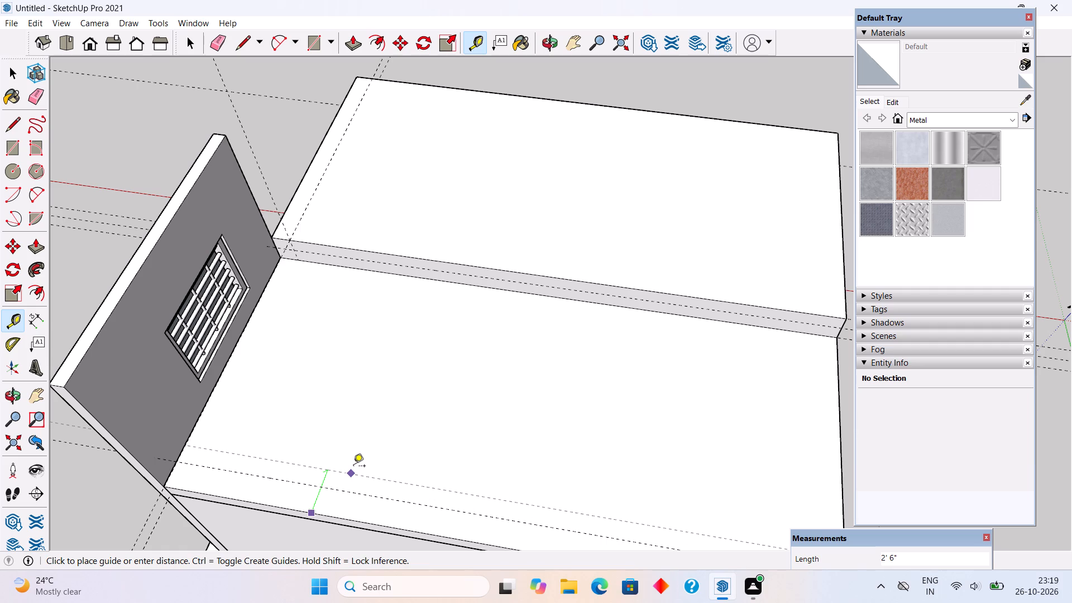
{"action": "type", "text": "9\""}
{"action": "key", "text": "Return"}
{"action": "key", "text": "space"}
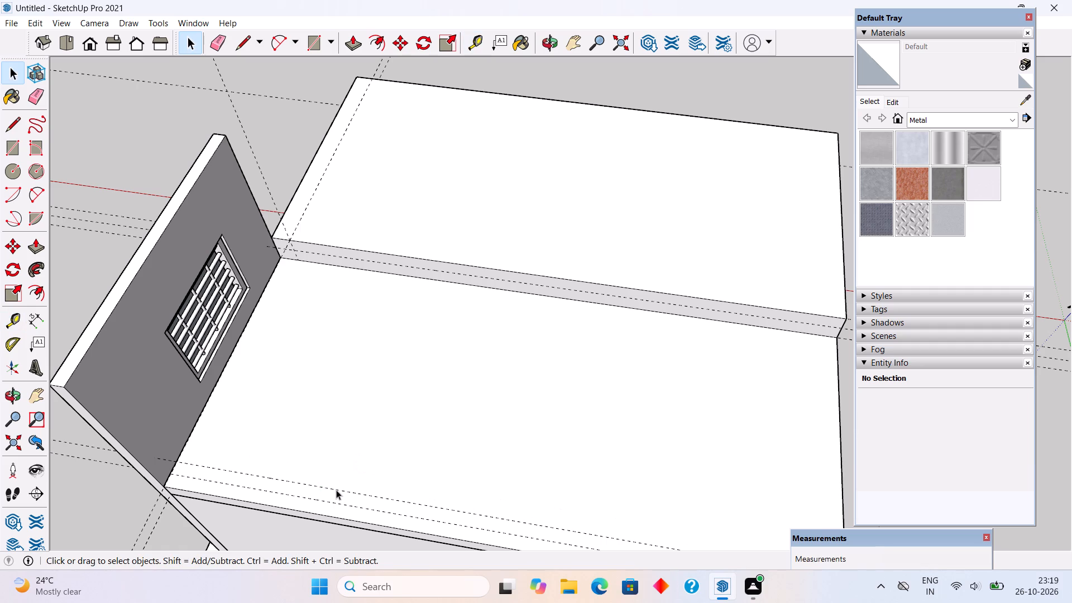
Delete the old guide lying farther in from the rear edge, beside the new 9" guide.
{"action": "left_click", "coordinate": [335, 490]}
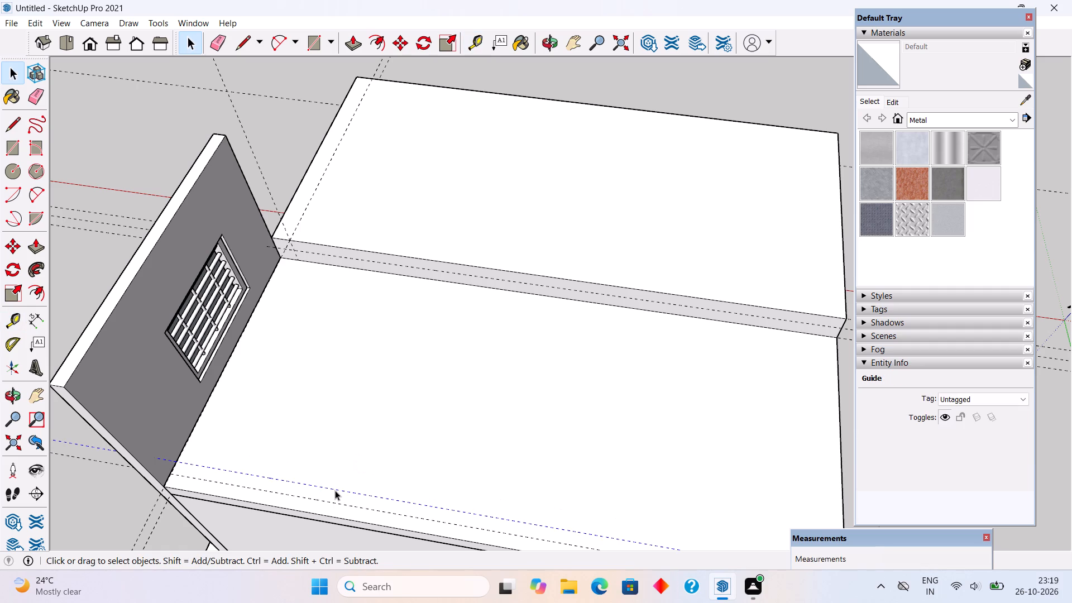
{"action": "key", "text": "Delete"}
Place a guide on the lower slab 9" behind the foot of the step up to the higher slab.
{"action": "middle_click_drag", "start_coordinate": [373, 370], "coordinate": [272, 399]}
{"action": "scroll", "coordinate": [263, 237], "scroll_direction": "up", "scroll_amount": 6}
{"action": "scroll", "coordinate": [305, 190], "scroll_direction": "up", "scroll_amount": 8}
{"action": "key", "text": "t"}
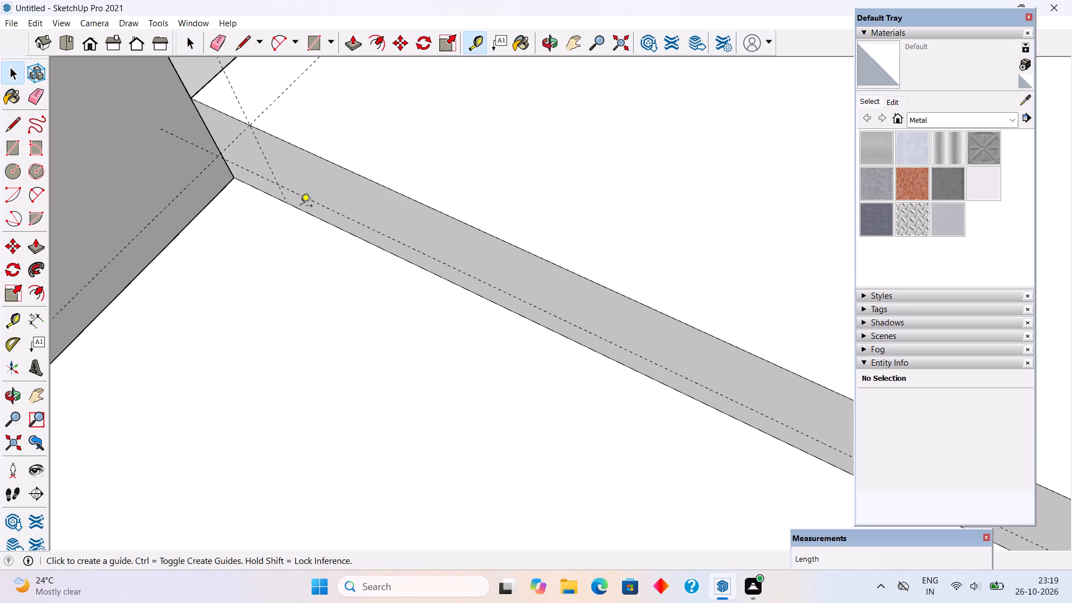
{"action": "left_click", "coordinate": [307, 214]}
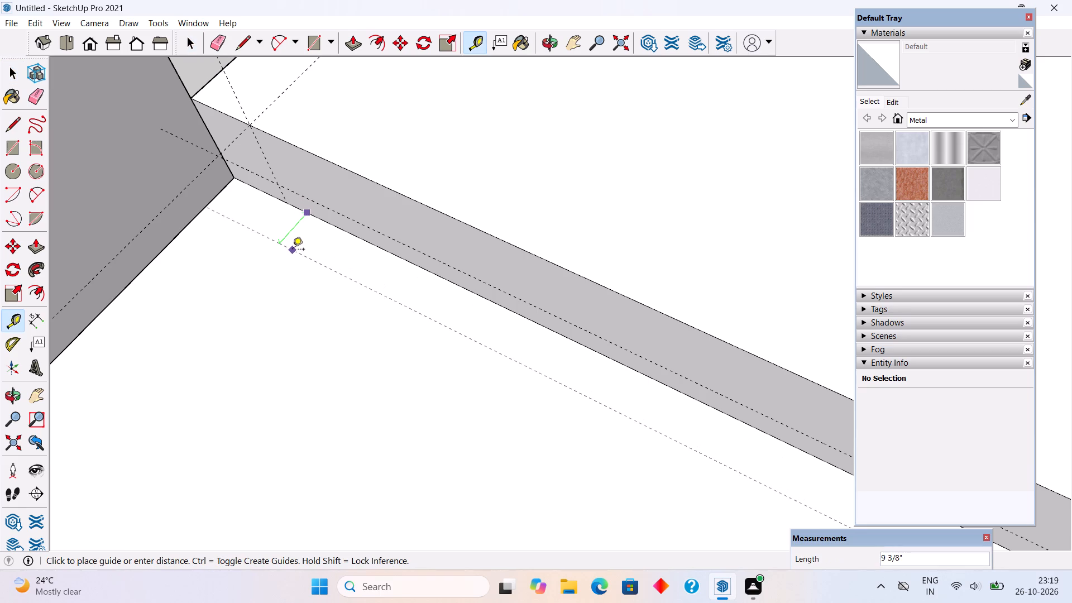
{"action": "type", "text": "9\""}
{"action": "key", "text": "Return"}
{"action": "key", "text": "space"}
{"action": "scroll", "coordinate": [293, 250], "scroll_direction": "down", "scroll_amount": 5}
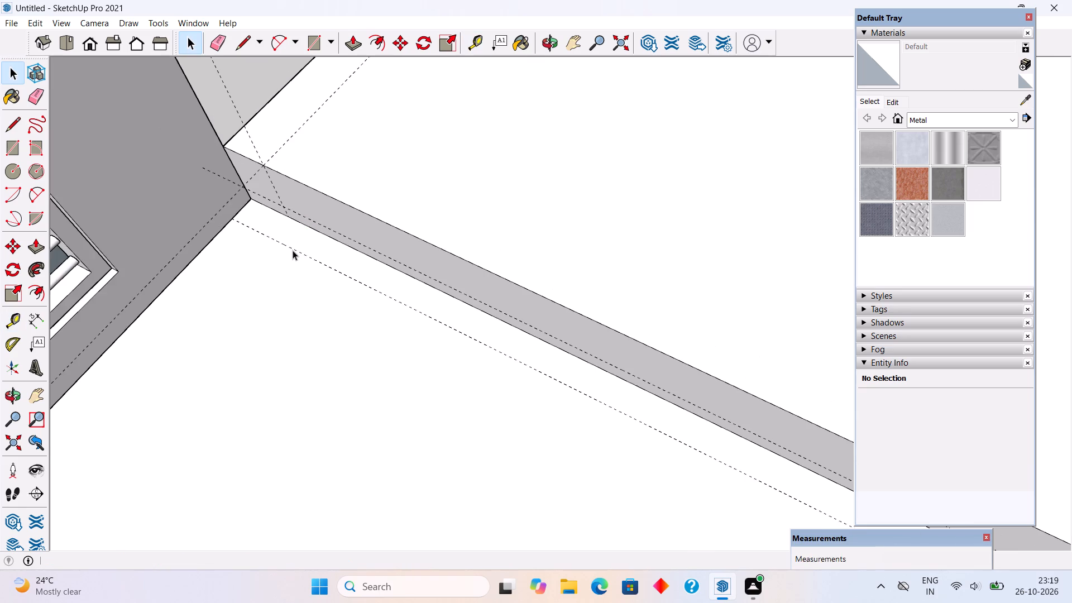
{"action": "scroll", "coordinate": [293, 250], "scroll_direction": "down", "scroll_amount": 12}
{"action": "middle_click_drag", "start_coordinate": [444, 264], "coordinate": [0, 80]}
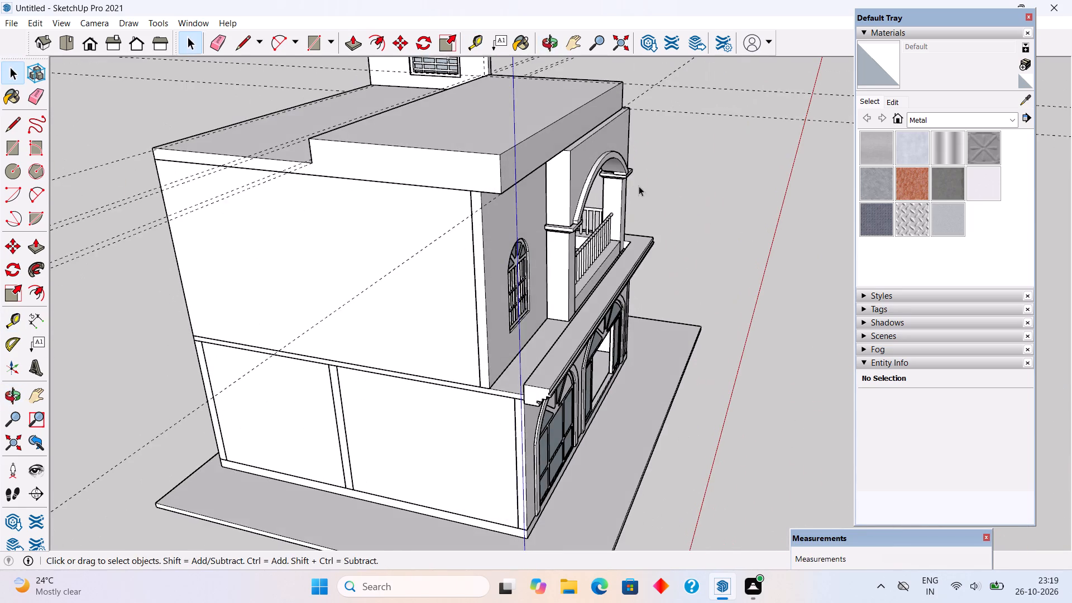
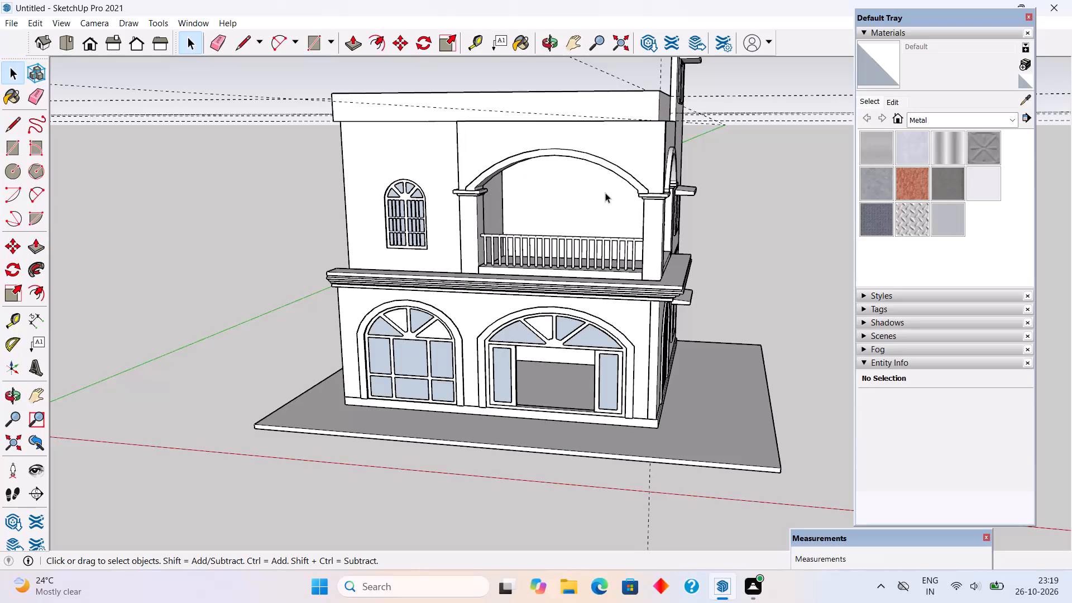
Place a guide 15' from the guide that runs along the louvred-window wall, to cross the lower roof slab.
{"action": "middle_click_drag", "start_coordinate": [613, 198], "coordinate": [622, 208]}
{"action": "scroll", "coordinate": [508, 181], "scroll_direction": "up", "scroll_amount": 2}
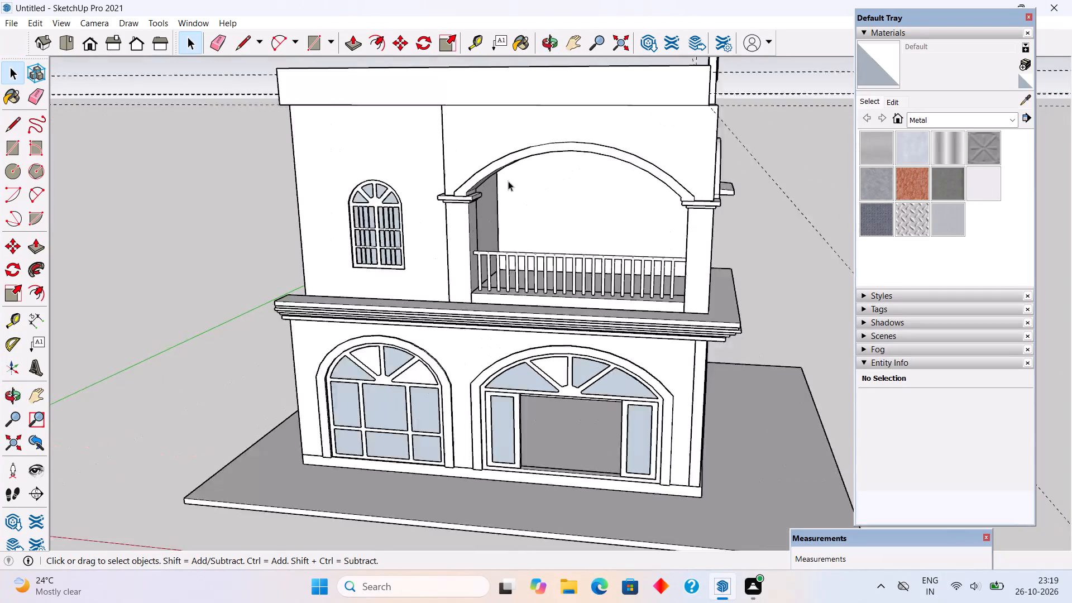
{"action": "scroll", "coordinate": [508, 181], "scroll_direction": "up", "scroll_amount": 4}
{"action": "key", "text": "t"}
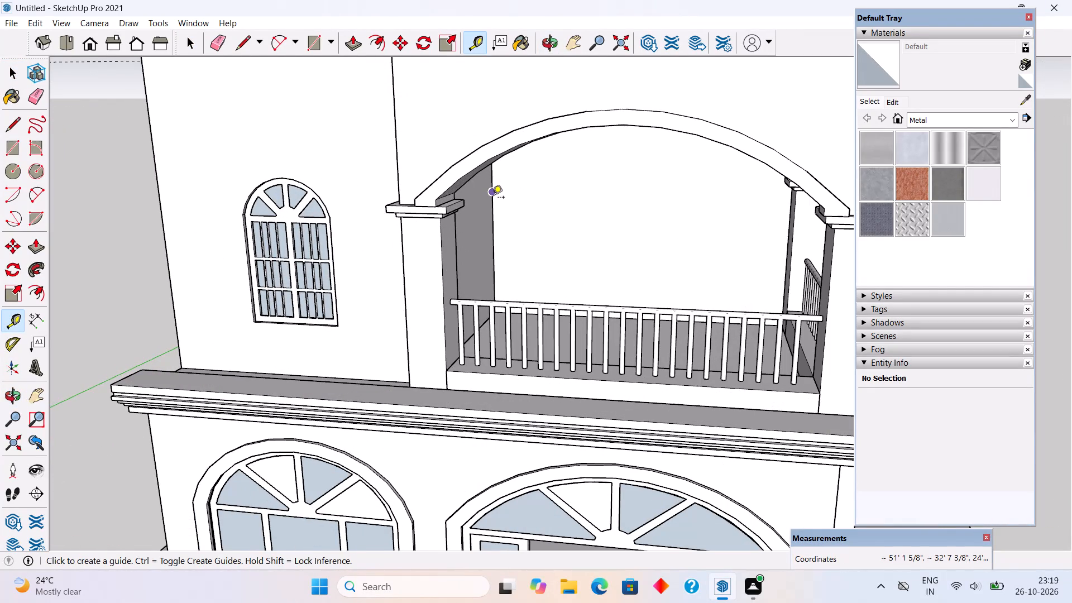
{"action": "double_click", "coordinate": [492, 198]}
{"action": "scroll", "coordinate": [489, 282], "scroll_direction": "down", "scroll_amount": 13}
{"action": "middle_click_drag", "start_coordinate": [474, 204], "coordinate": [535, 374]}
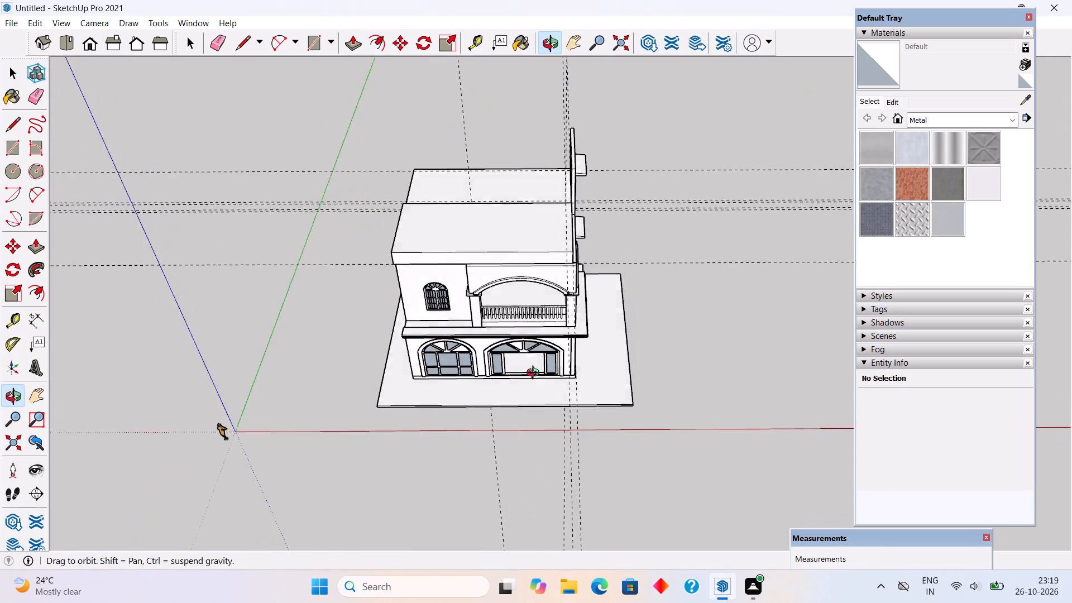
{"action": "middle_click_drag", "start_coordinate": [535, 374], "coordinate": [566, 450]}
{"action": "scroll", "coordinate": [561, 185], "scroll_direction": "up", "scroll_amount": 7}
{"action": "scroll", "coordinate": [443, 188], "scroll_direction": "up", "scroll_amount": 4}
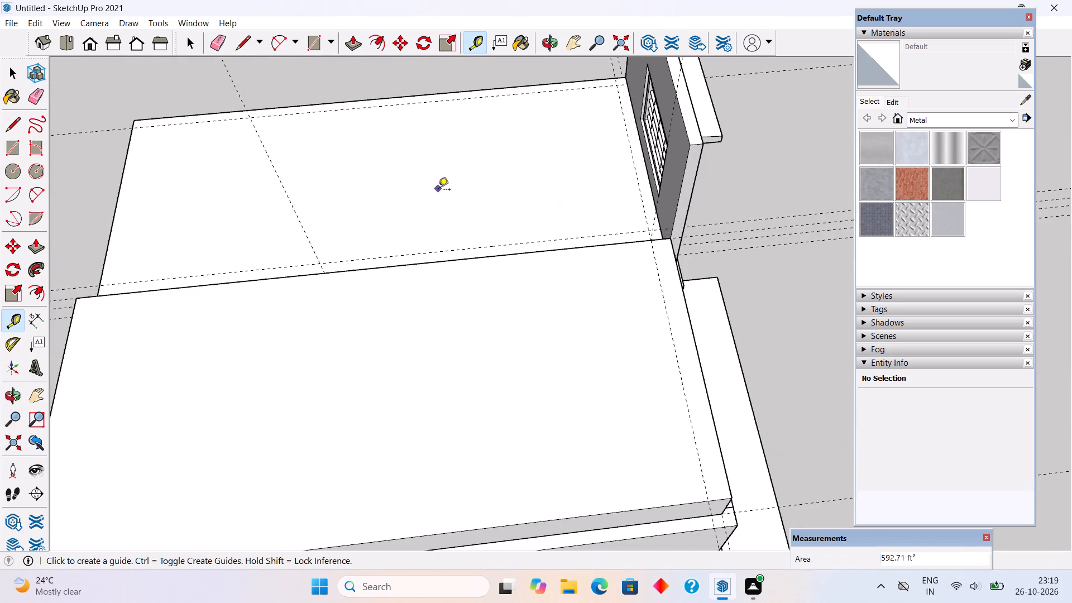
{"action": "middle_click_drag", "start_coordinate": [494, 318], "coordinate": [514, 414]}
{"action": "scroll", "coordinate": [644, 285], "scroll_direction": "up", "scroll_amount": 4}
{"action": "left_click", "coordinate": [648, 279]}
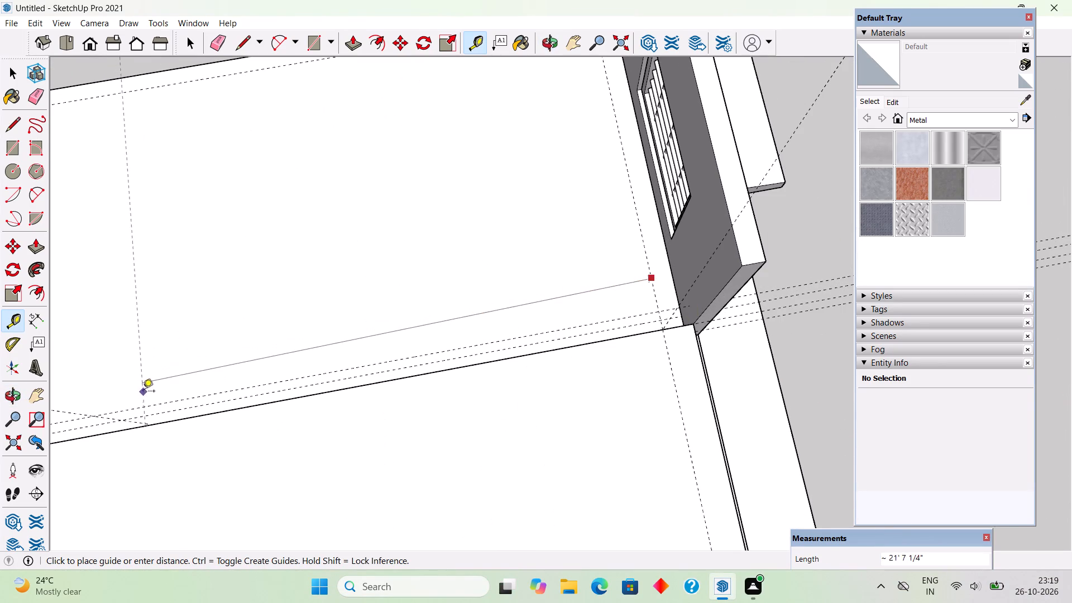
{"action": "scroll", "coordinate": [147, 423], "scroll_direction": "up", "scroll_amount": 1}
{"action": "middle_click_drag", "start_coordinate": [147, 423], "coordinate": [437, 377]}
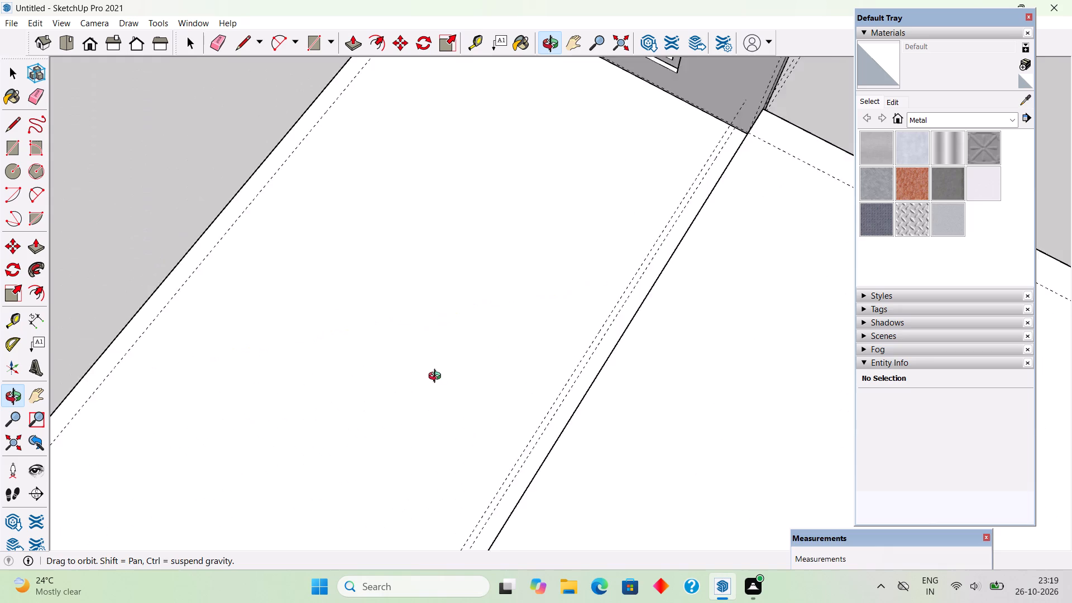
{"action": "middle_click_drag", "start_coordinate": [437, 377], "coordinate": [572, 231]}
{"action": "scroll", "coordinate": [572, 231], "scroll_direction": "down", "scroll_amount": 6}
{"action": "middle_click_drag", "start_coordinate": [573, 284], "coordinate": [785, 384]}
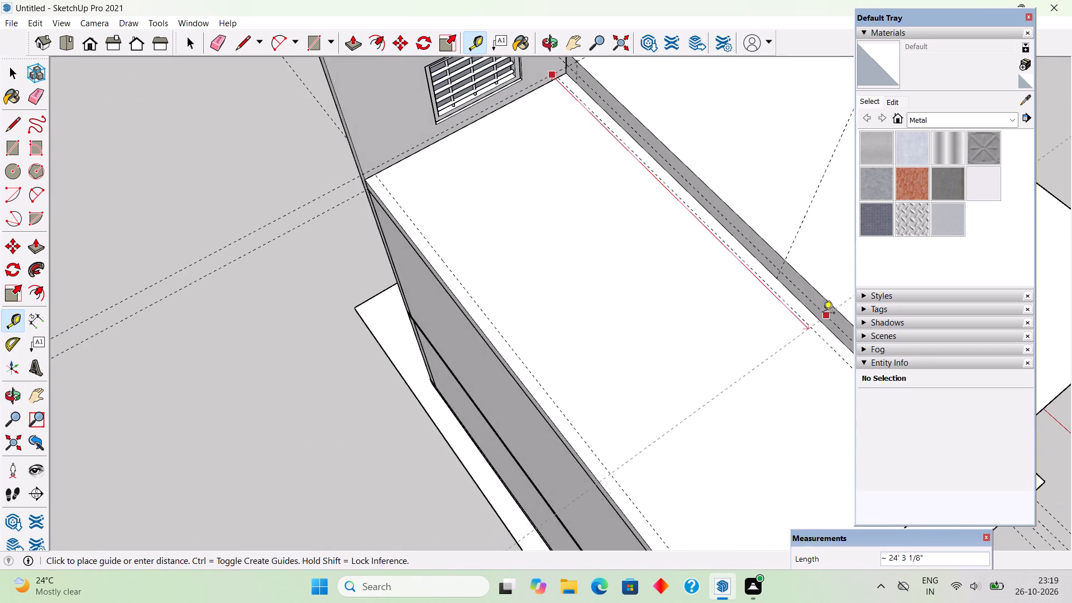
{"action": "scroll", "coordinate": [771, 283], "scroll_direction": "up", "scroll_amount": 4}
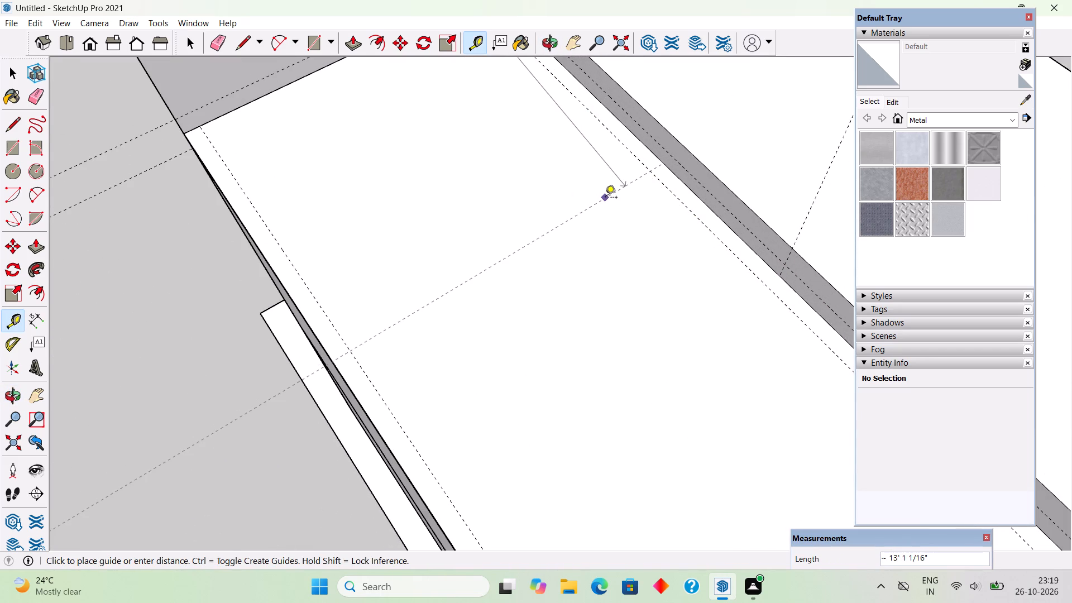
{"action": "type", "text": "15'"}
{"action": "key", "text": "Return"}
{"action": "scroll", "coordinate": [605, 198], "scroll_direction": "down", "scroll_amount": 6}
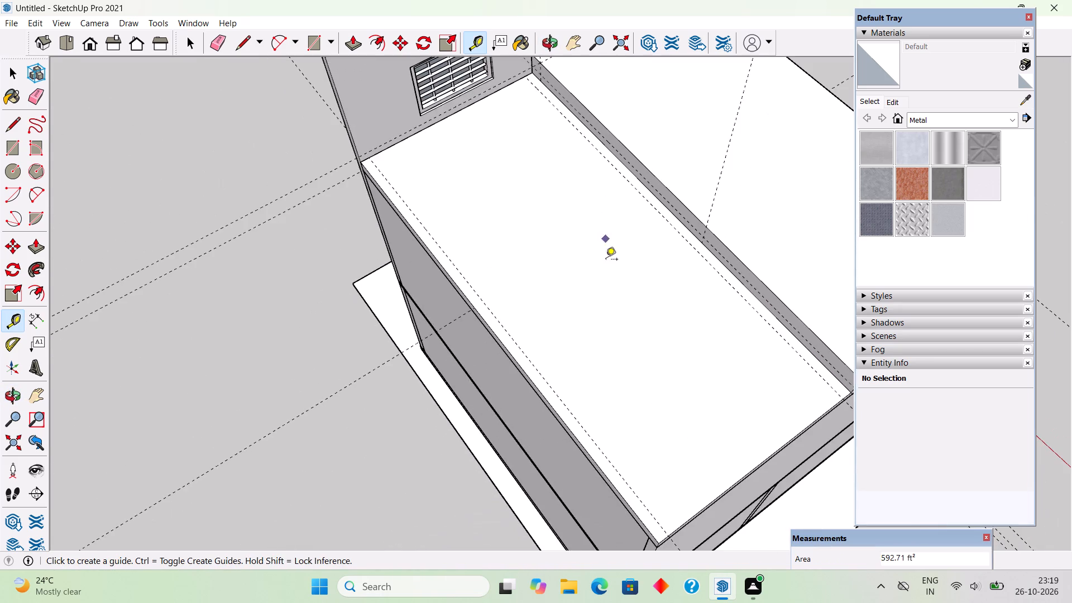
{"action": "scroll", "coordinate": [606, 272], "scroll_direction": "down", "scroll_amount": 6}
Place another guide across the lower slab's top, 15' from the foot of the louvred-window wall.
{"action": "middle_click_drag", "start_coordinate": [543, 303], "coordinate": [735, 224]}
{"action": "scroll", "coordinate": [530, 169], "scroll_direction": "up", "scroll_amount": 4}
{"action": "scroll", "coordinate": [473, 190], "scroll_direction": "up", "scroll_amount": 3}
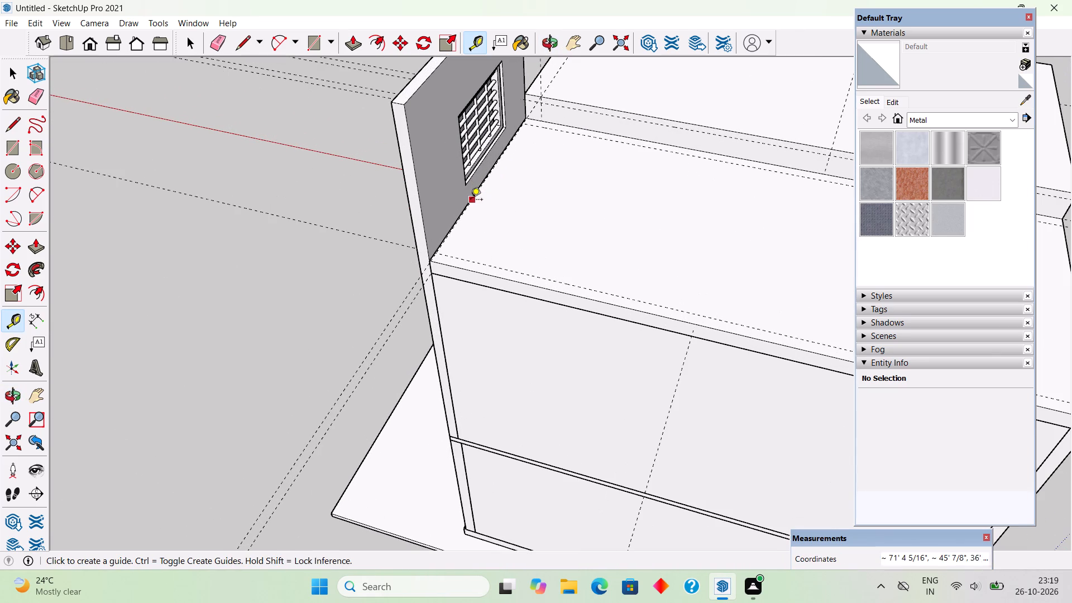
{"action": "left_click", "coordinate": [471, 200]}
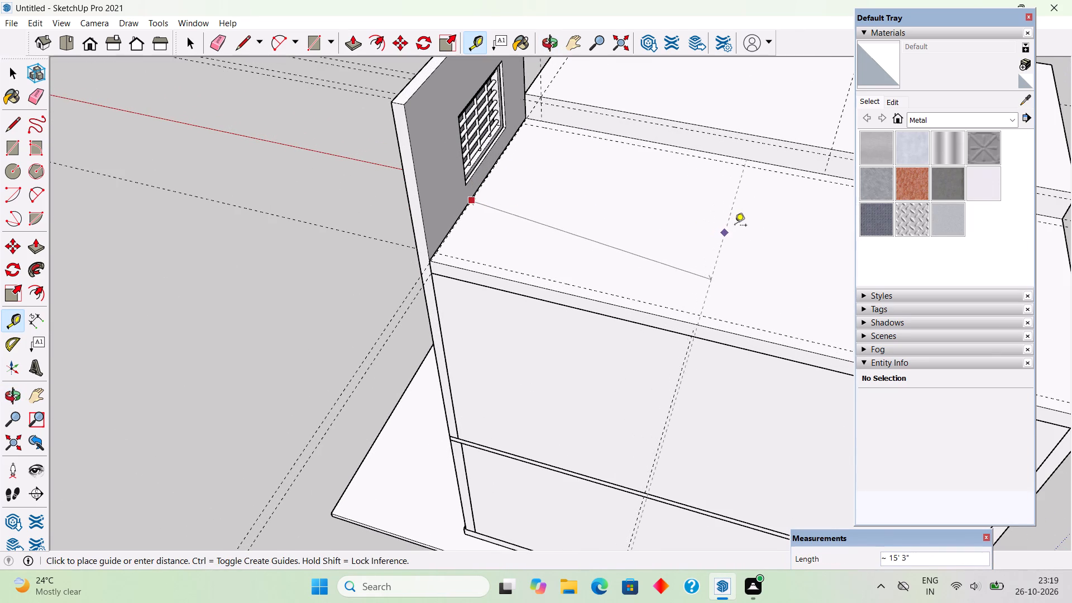
{"action": "middle_click_drag", "start_coordinate": [738, 191], "coordinate": [753, 114]}
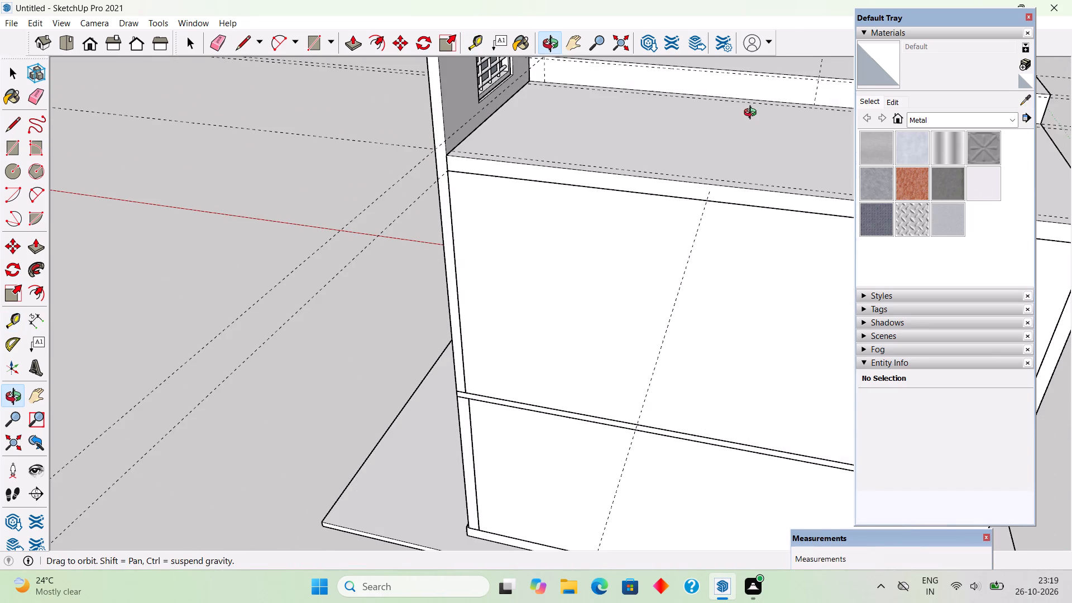
{"action": "middle_click_drag", "start_coordinate": [753, 114], "coordinate": [753, 121]}
{"action": "key", "text": "t"}
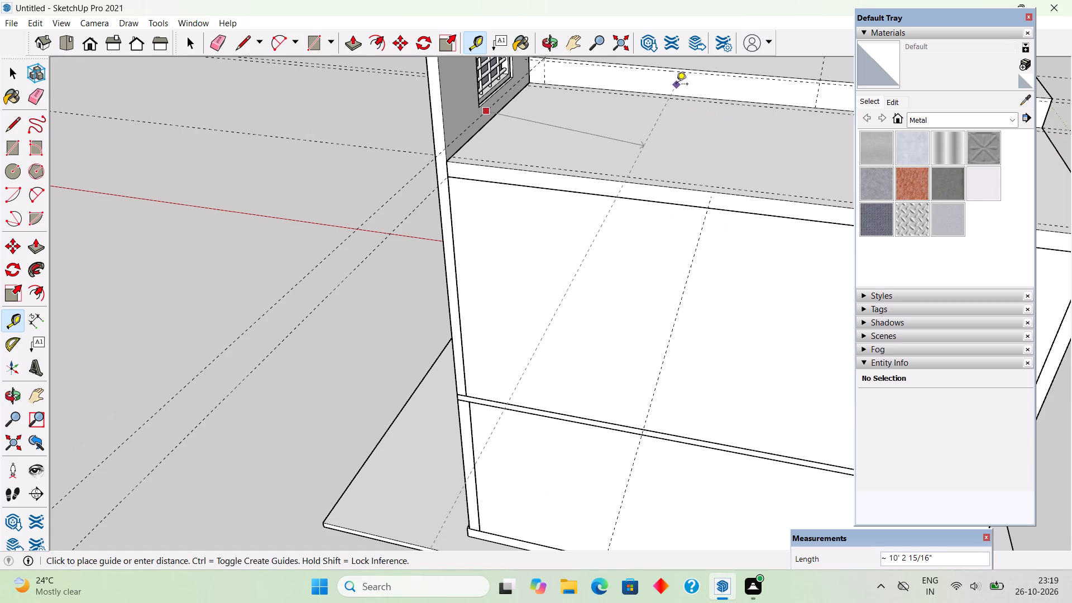
{"action": "left_click", "coordinate": [484, 125]}
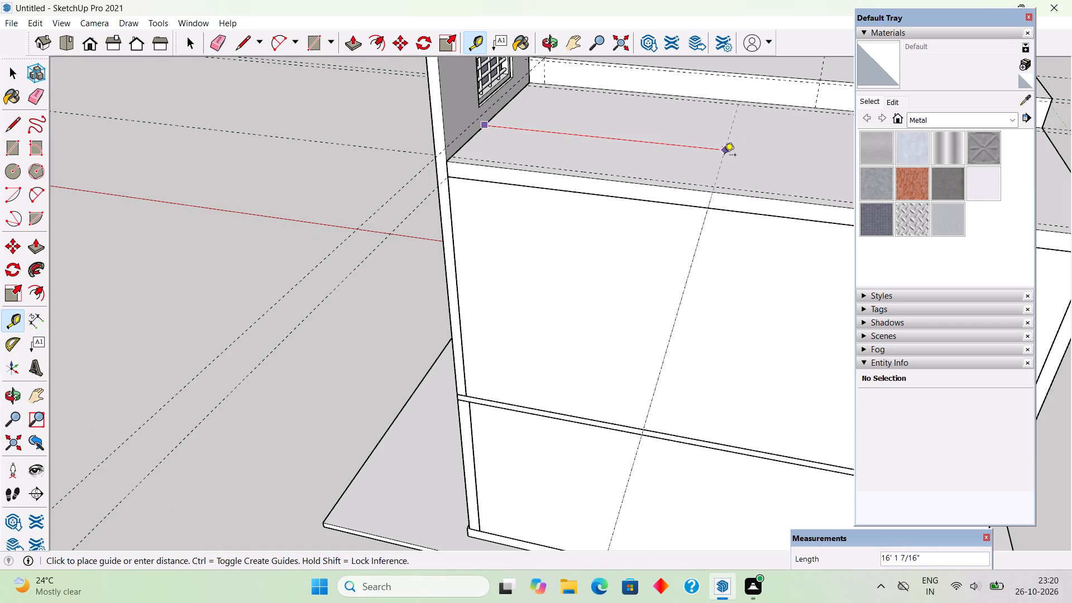
{"action": "type", "text": "15'"}
{"action": "key", "text": "Return"}
Place a parallel guide 9" from the 15' guide on the slab top, towards the louvred-window wall.
{"action": "middle_click_drag", "start_coordinate": [721, 187], "coordinate": [723, 258]}
{"action": "left_click", "coordinate": [720, 223]}
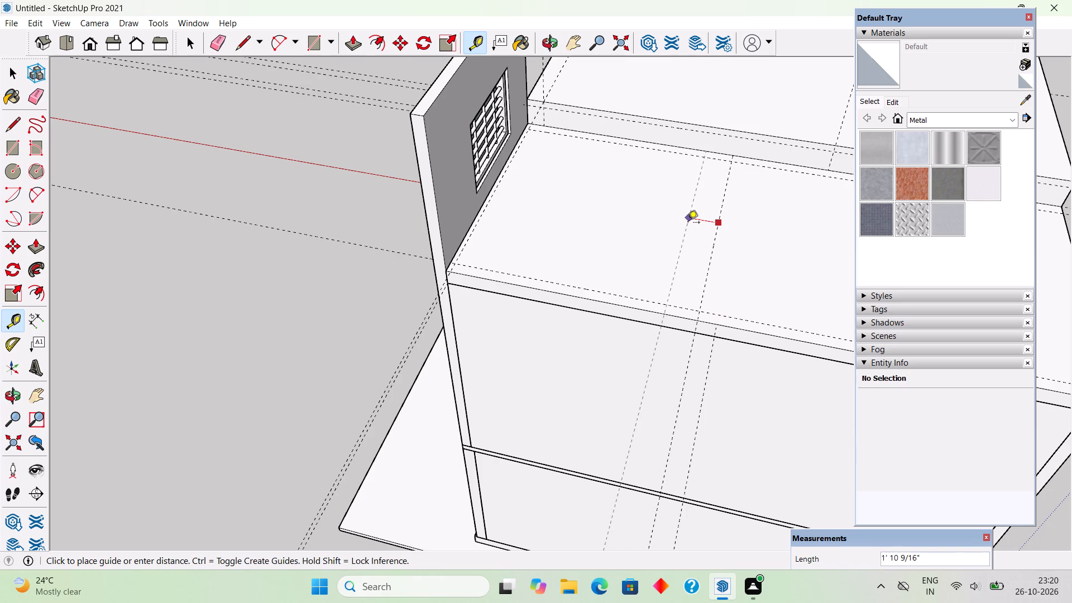
{"action": "type", "text": "9\""}
{"action": "key", "text": "Return"}
{"action": "key", "text": "space"}
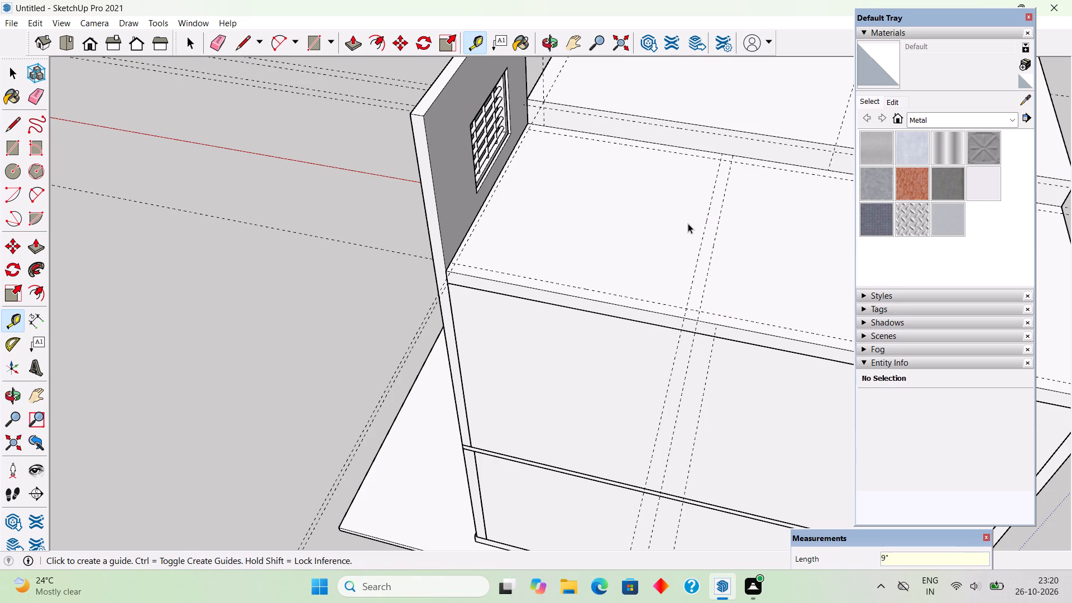
Draw a 15' by 9" rectangle along the lower slab's rear edge and pull it up 10' 7" to the louvred-window wall's top.
{"action": "type", "text": "r"}
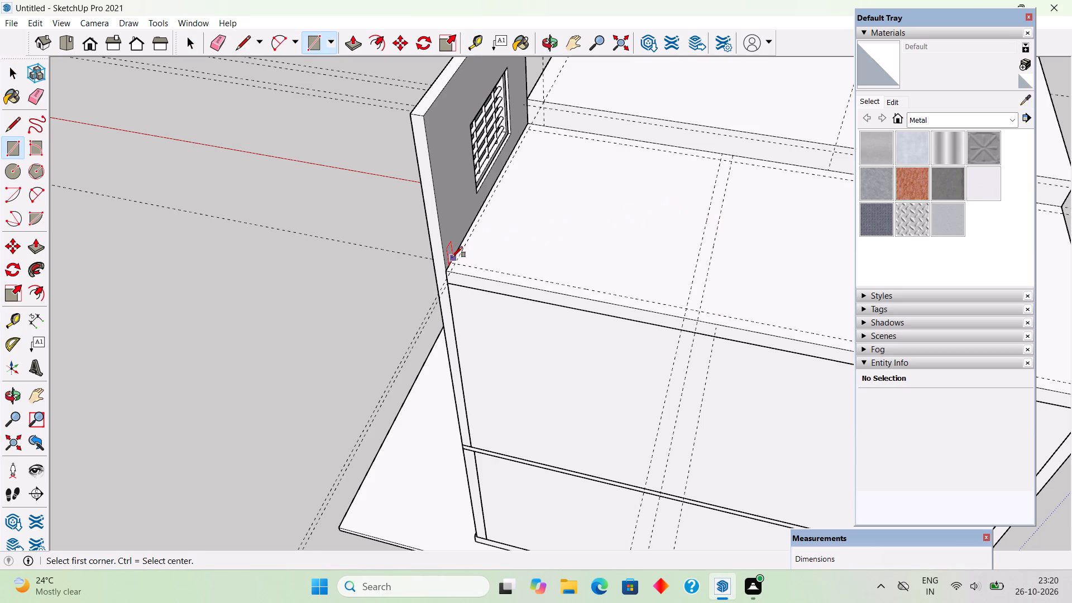
{"action": "left_click", "coordinate": [452, 259]}
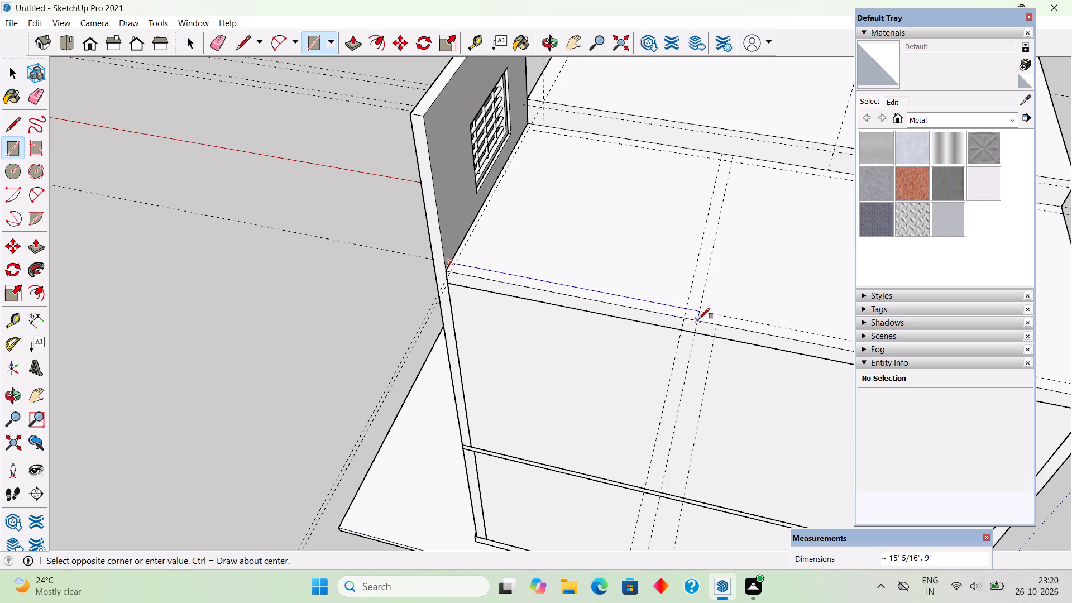
{"action": "left_click", "coordinate": [700, 319]}
{"action": "key", "text": "p"}
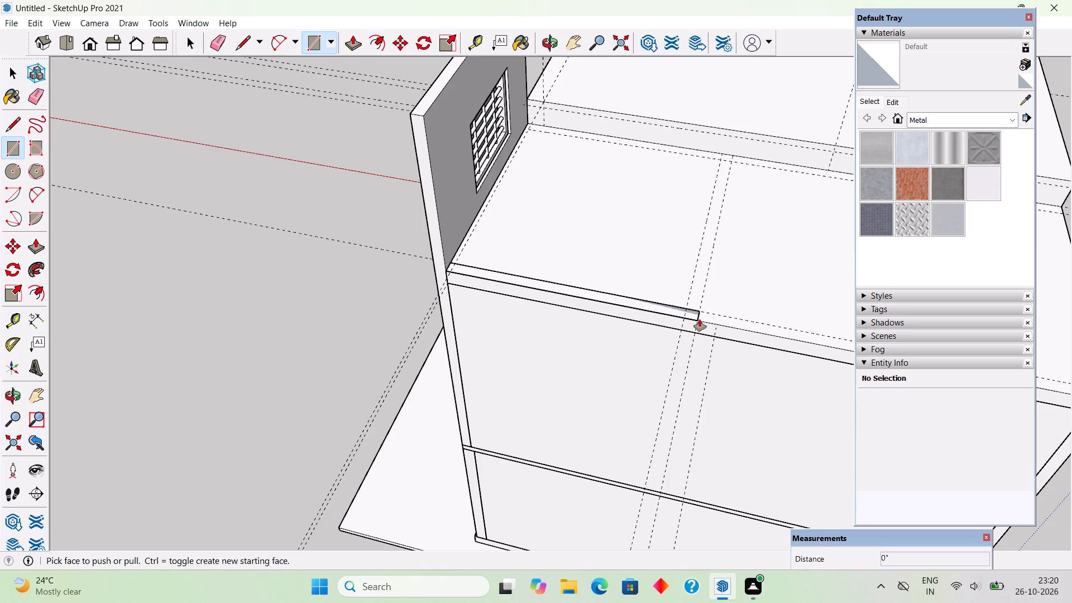
{"action": "left_click", "coordinate": [508, 277]}
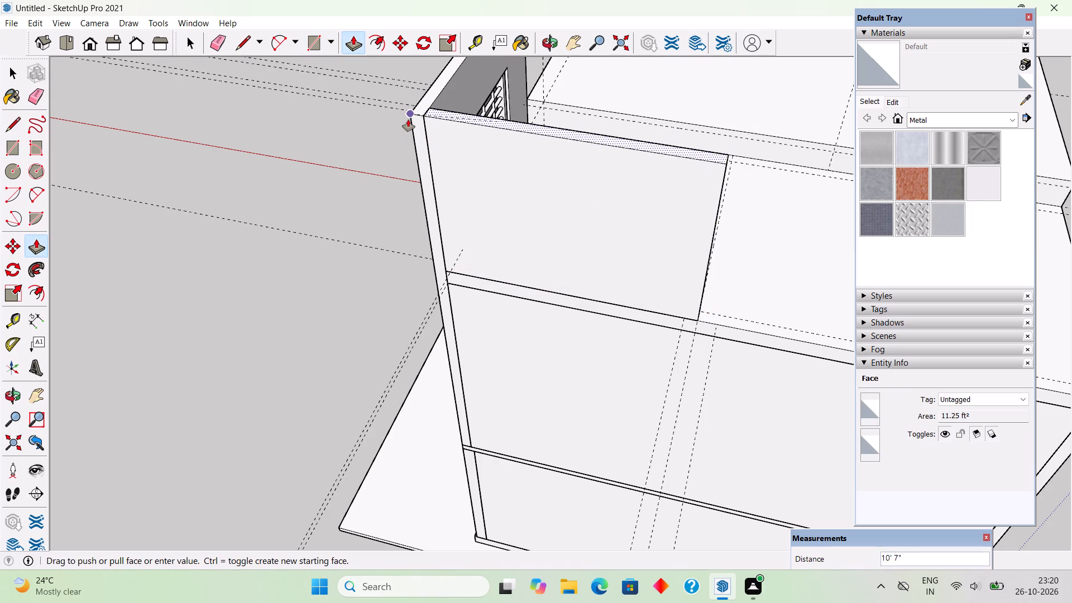
{"action": "left_click", "coordinate": [412, 117]}
Make the new wall along the rear edge, with all its faces and edges, a group.
{"action": "scroll", "coordinate": [450, 386], "scroll_direction": "down", "scroll_amount": 5}
{"action": "middle_click_drag", "start_coordinate": [619, 349], "coordinate": [274, 404]}
{"action": "key", "text": "space"}
{"action": "triple_click", "coordinate": [367, 221]}
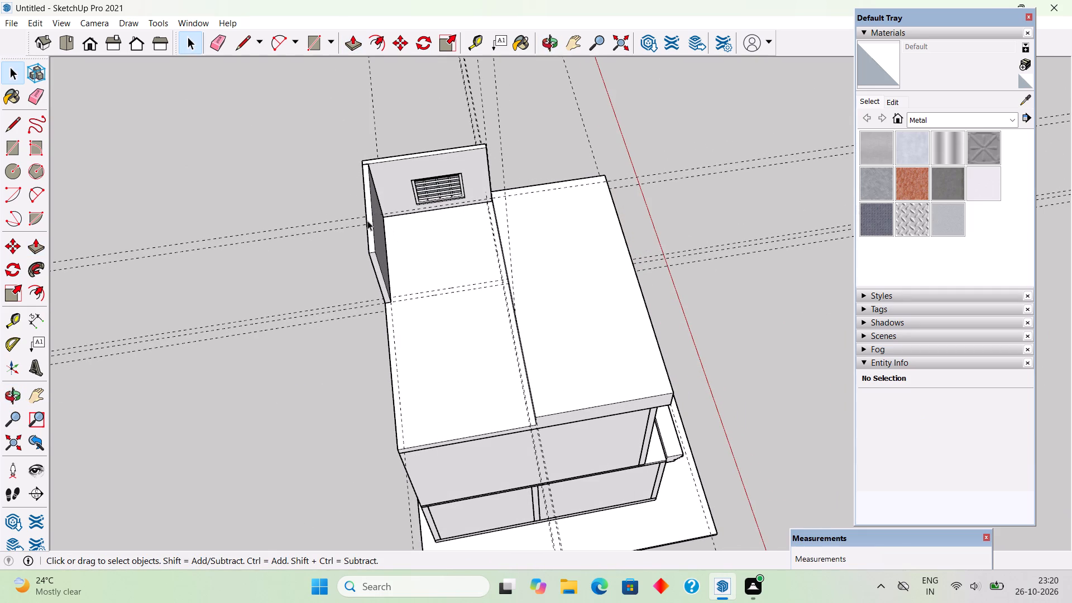
{"action": "right_click", "coordinate": [367, 221]}
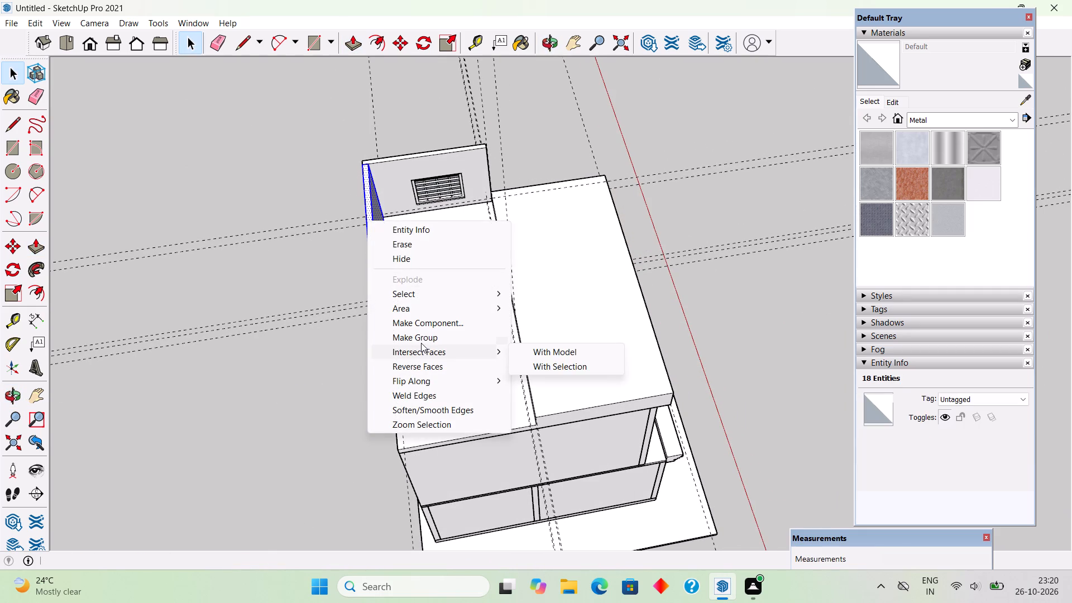
{"action": "left_click", "coordinate": [421, 343]}
Draw a 15' by 9" rectangle along the foot of the step to the higher slab and pull it up 10' 7".
{"action": "scroll", "coordinate": [428, 264], "scroll_direction": "up", "scroll_amount": 5}
{"action": "scroll", "coordinate": [453, 313], "scroll_direction": "up", "scroll_amount": 4}
{"action": "middle_click_drag", "start_coordinate": [467, 318], "coordinate": [475, 344]}
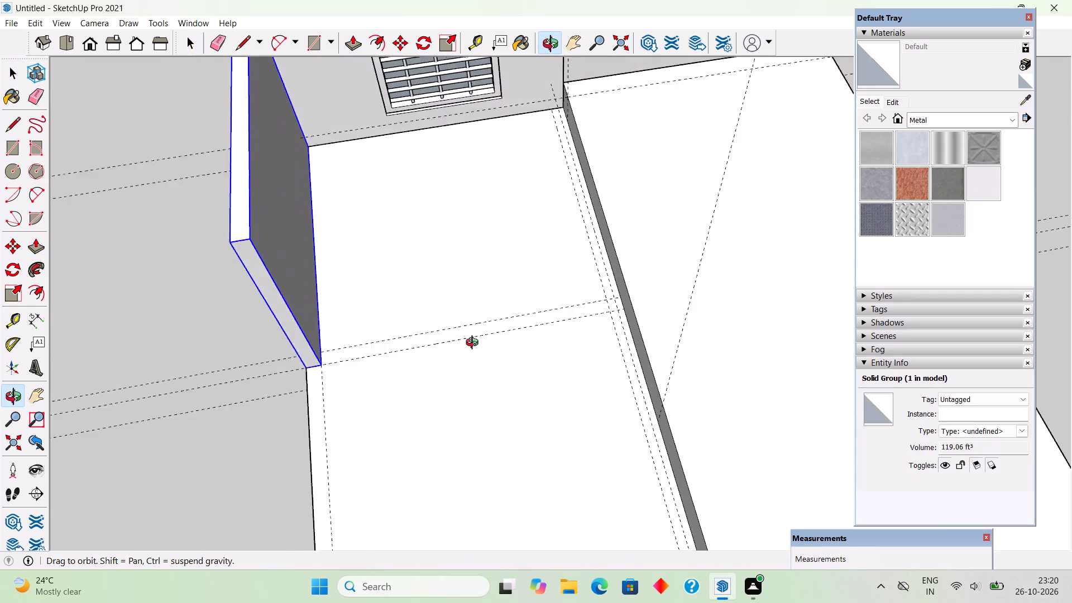
{"action": "middle_click_drag", "start_coordinate": [475, 344], "coordinate": [482, 370]}
{"action": "scroll", "coordinate": [561, 175], "scroll_direction": "up", "scroll_amount": 4}
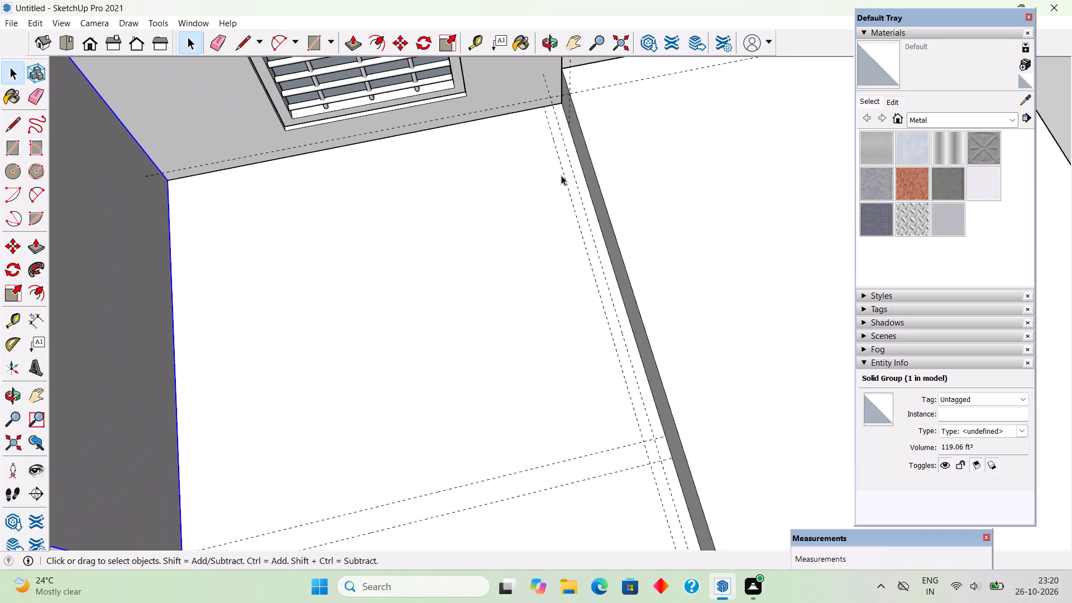
{"action": "key", "text": "r"}
{"action": "left_click", "coordinate": [547, 108]}
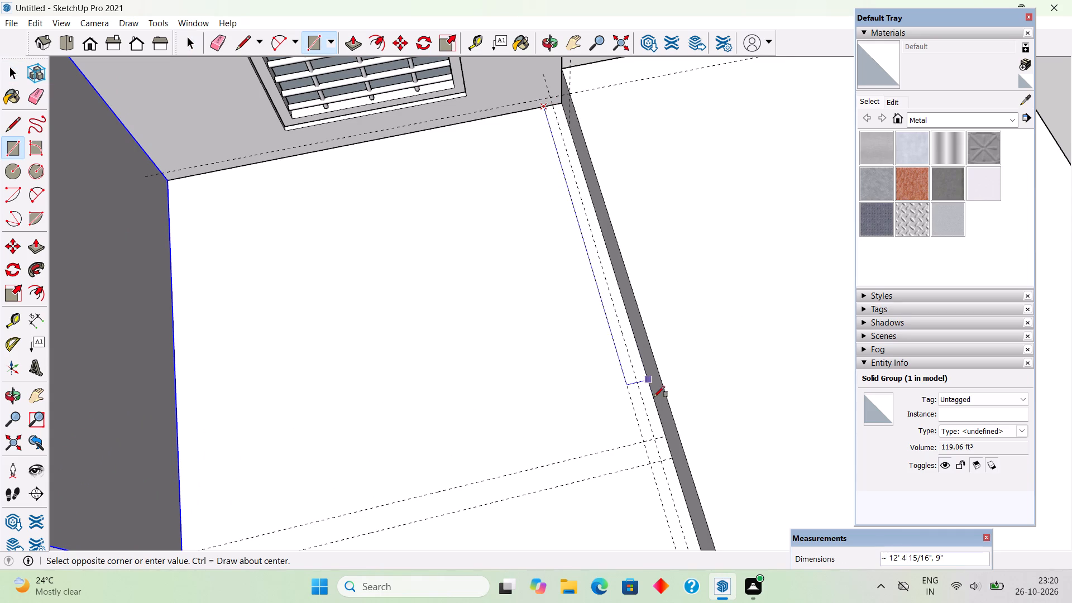
{"action": "left_click", "coordinate": [671, 458]}
{"action": "key", "text": "p"}
{"action": "left_click", "coordinate": [666, 435]}
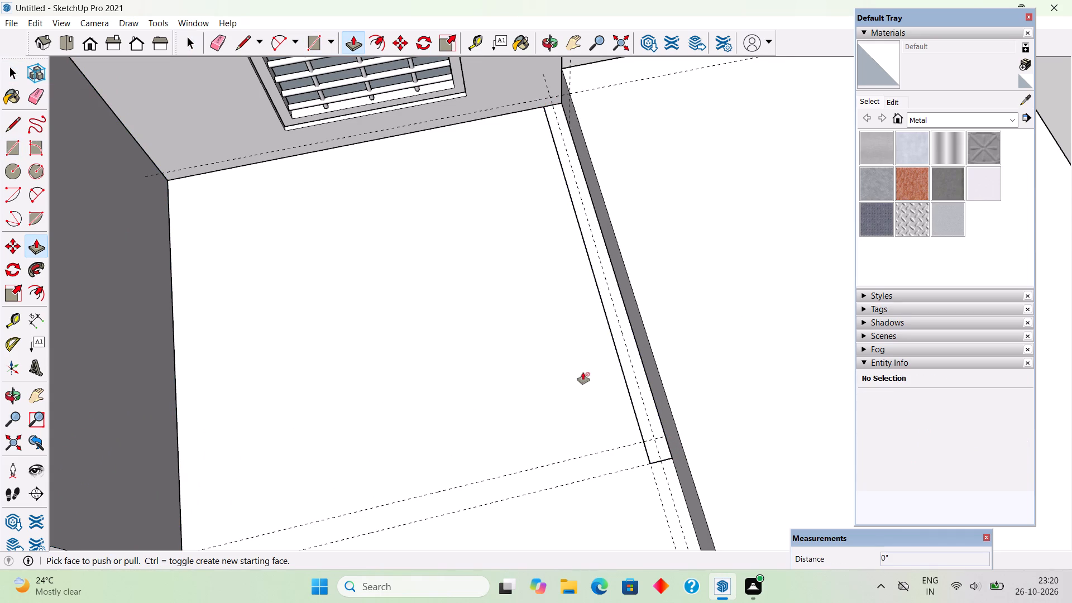
{"action": "left_click", "coordinate": [642, 433]}
{"action": "scroll", "coordinate": [271, 341], "scroll_direction": "down", "scroll_amount": 3}
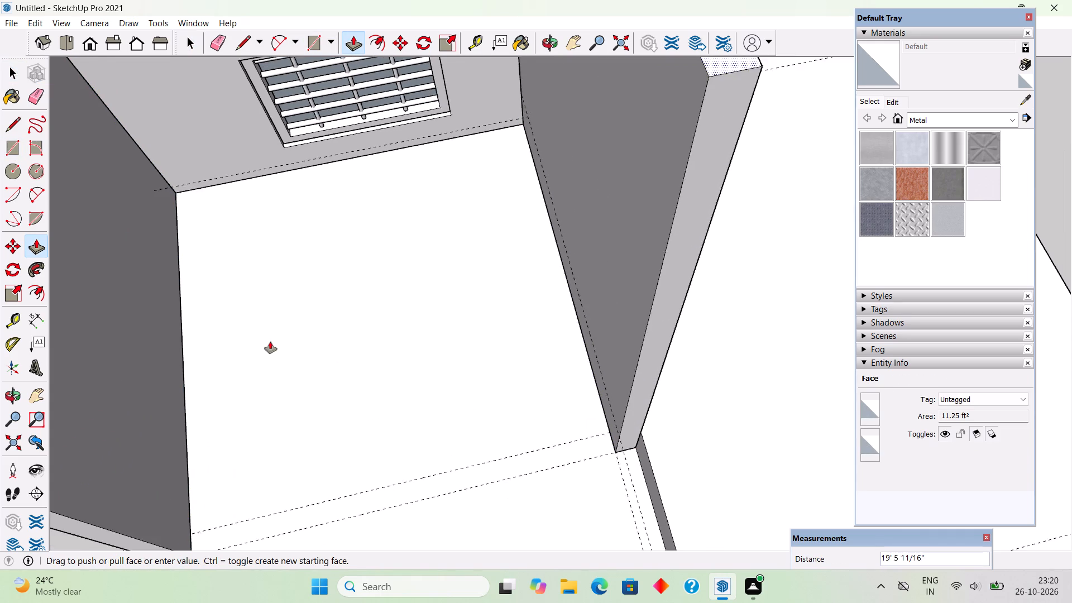
{"action": "scroll", "coordinate": [266, 341], "scroll_direction": "down", "scroll_amount": 6}
{"action": "left_click", "coordinate": [162, 363]}
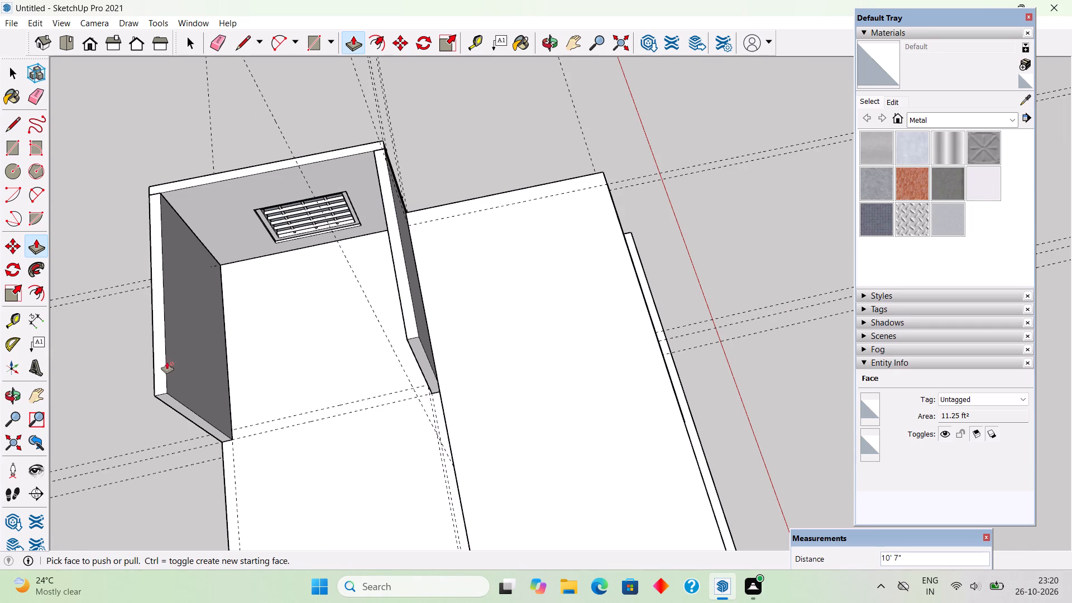
Make the new wall beside the higher slab, with all its faces and edges, a group.
{"action": "key", "text": "space"}
{"action": "triple_click", "coordinate": [408, 337]}
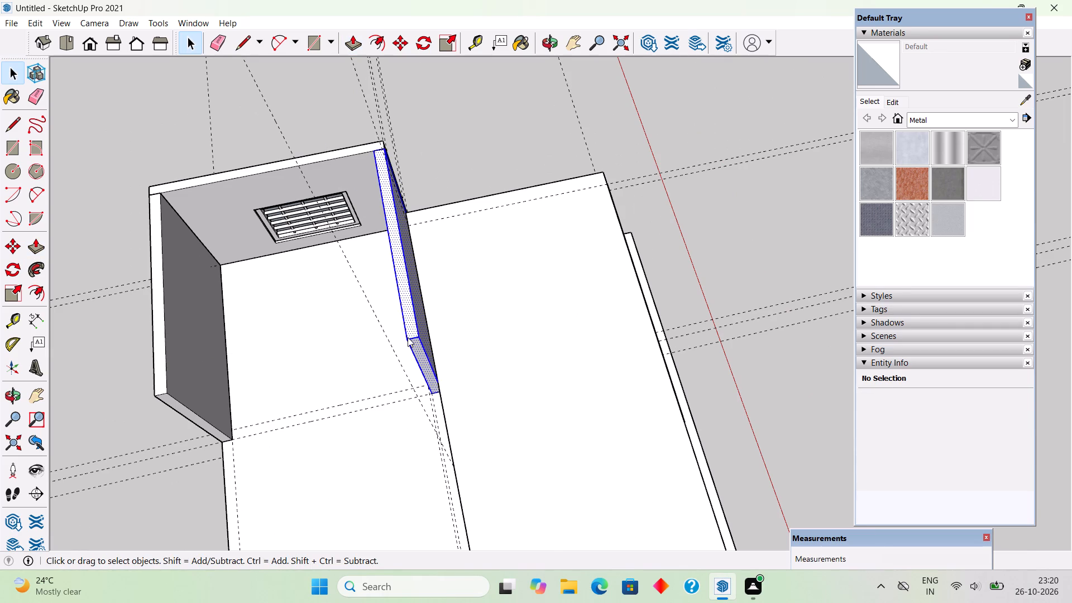
{"action": "right_click", "coordinate": [408, 337]}
{"action": "left_click", "coordinate": [463, 452]}
Between the two new walls, draw a 9" by about 14' 10 9/16" rectangle along the 15' guide and pull it up 10' 7".
{"action": "middle_click_drag", "start_coordinate": [318, 401], "coordinate": [427, 372]}
{"action": "scroll", "coordinate": [382, 513], "scroll_direction": "up", "scroll_amount": 6}
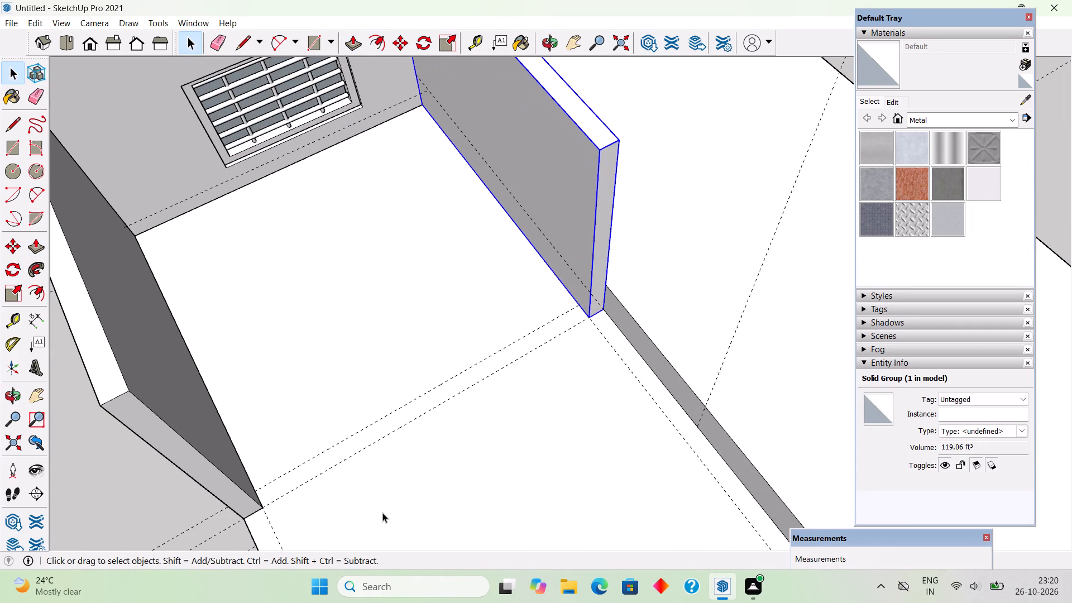
{"action": "key", "text": "r"}
{"action": "left_click", "coordinate": [257, 486]}
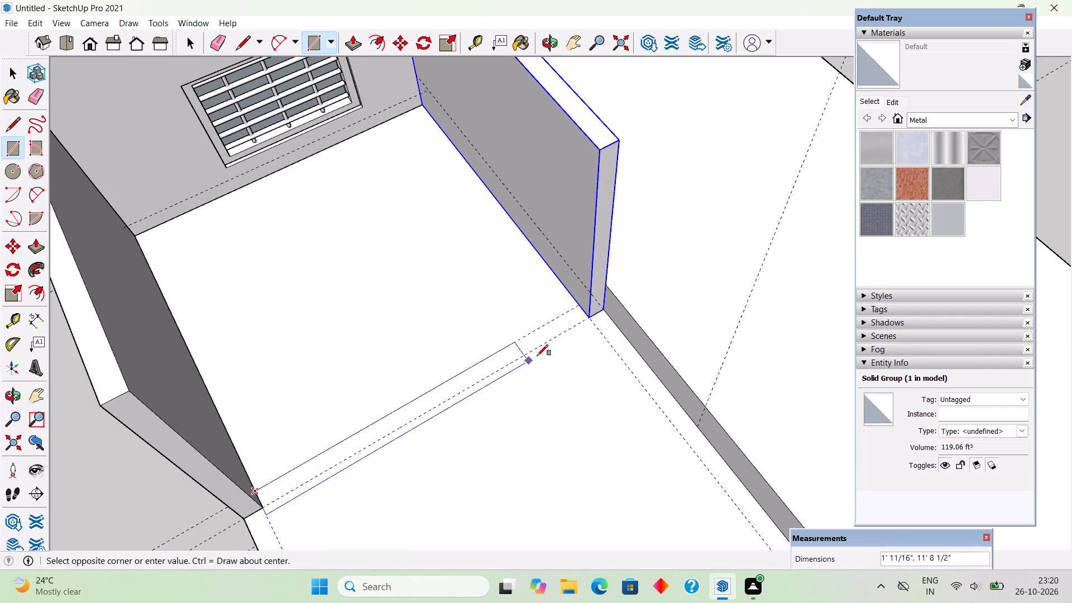
{"action": "left_click", "coordinate": [592, 317]}
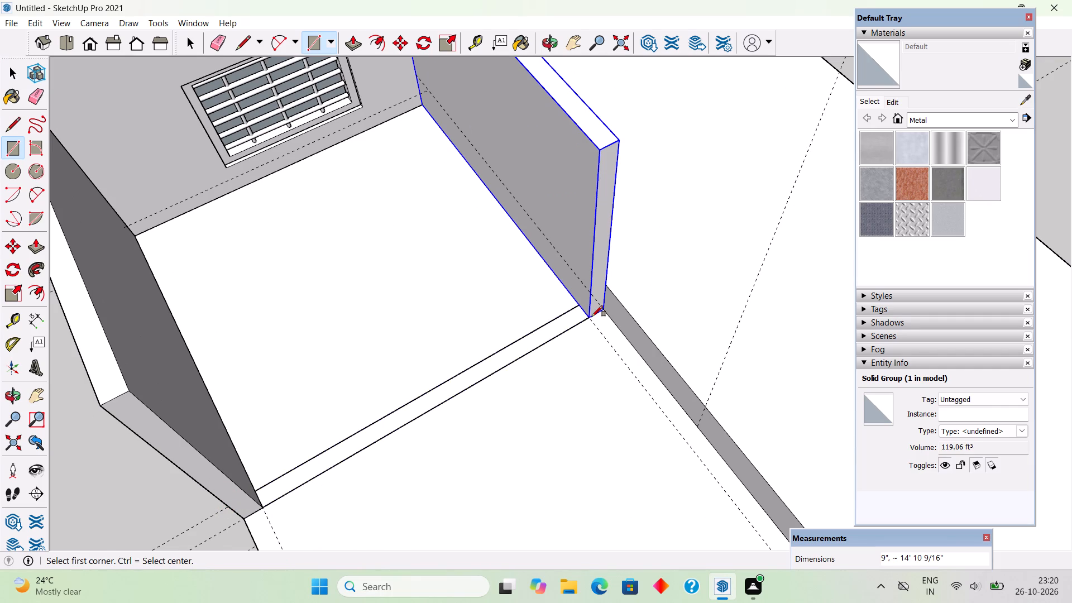
{"action": "key", "text": "p"}
{"action": "left_click", "coordinate": [569, 327]}
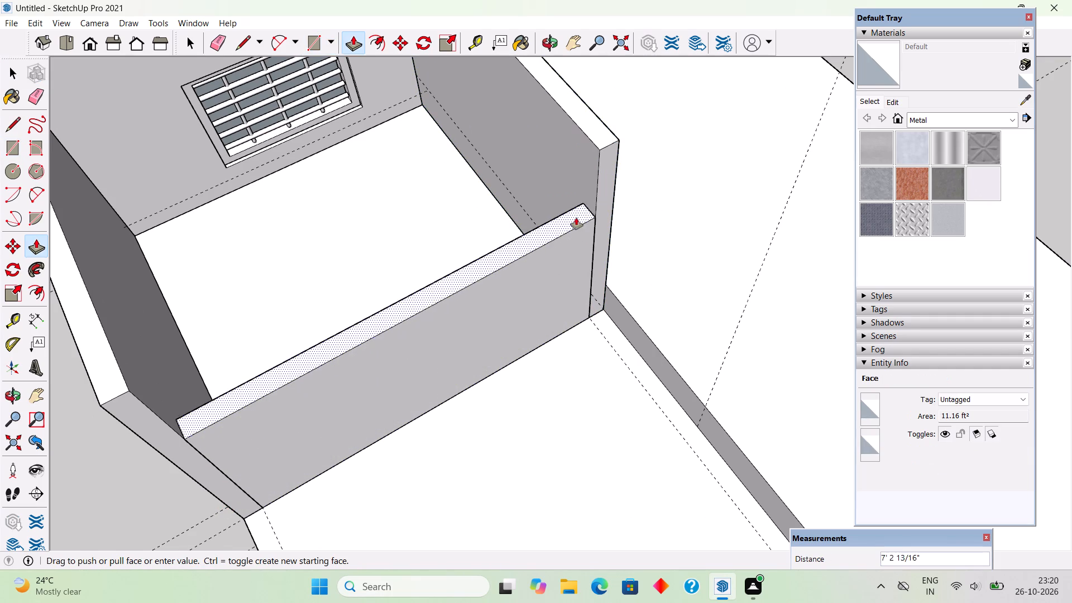
{"action": "left_click", "coordinate": [609, 145]}
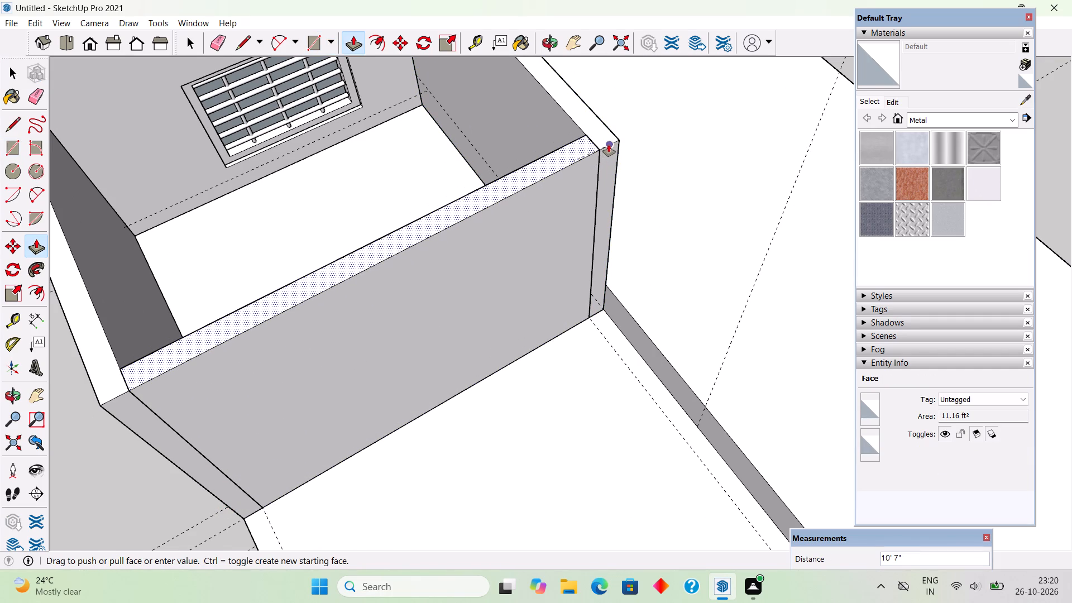
Make the new wall between the two side walls, with all its faces and edges, a group.
{"action": "key", "text": "space"}
{"action": "triple_click", "coordinate": [537, 189]}
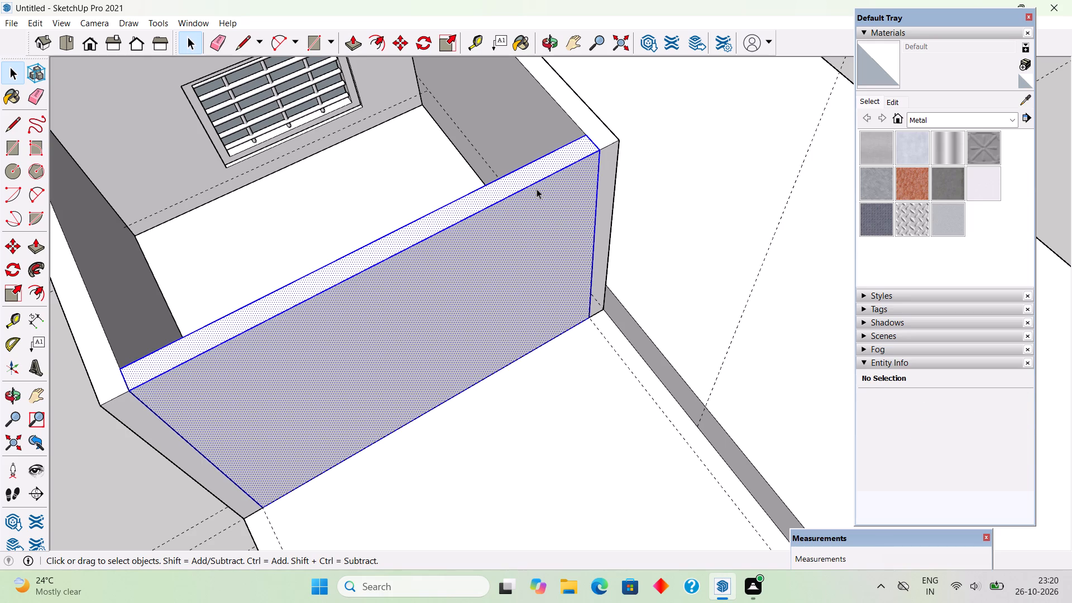
{"action": "right_click", "coordinate": [537, 189]}
{"action": "left_click", "coordinate": [553, 303]}
{"action": "scroll", "coordinate": [554, 301], "scroll_direction": "down", "scroll_amount": 6}
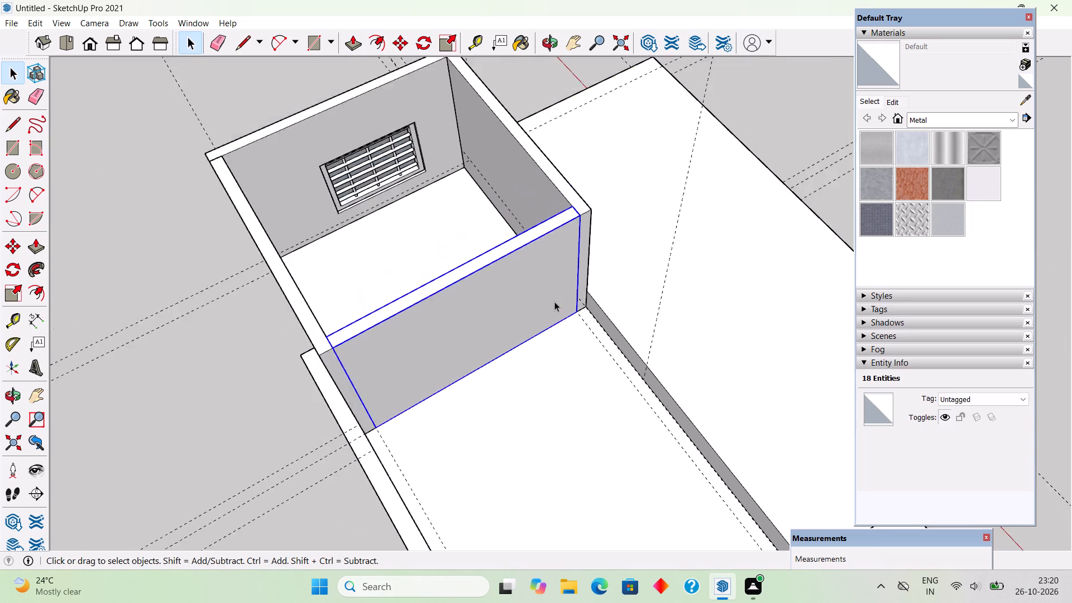
{"action": "scroll", "coordinate": [555, 300], "scroll_direction": "down", "scroll_amount": 5}
{"action": "left_click", "coordinate": [329, 176]}
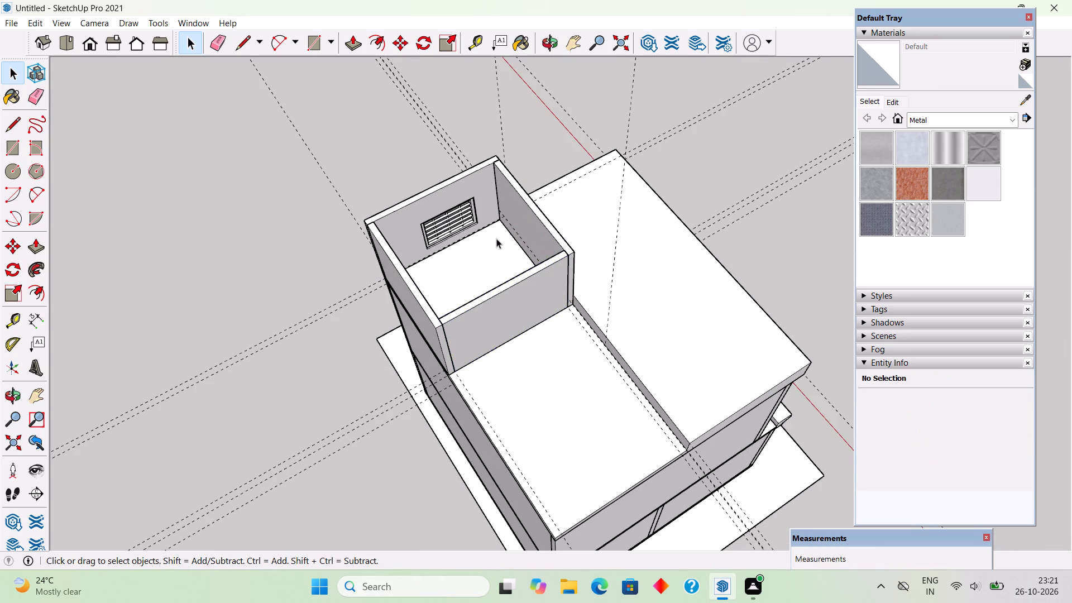
Examine the whole house and the four walls of the rooftop room from the front and sides.
{"action": "middle_click_drag", "start_coordinate": [505, 252], "coordinate": [188, 213]}
{"action": "middle_click_drag", "start_coordinate": [511, 221], "coordinate": [119, 140]}
{"action": "middle_click_drag", "start_coordinate": [687, 211], "coordinate": [492, 110]}
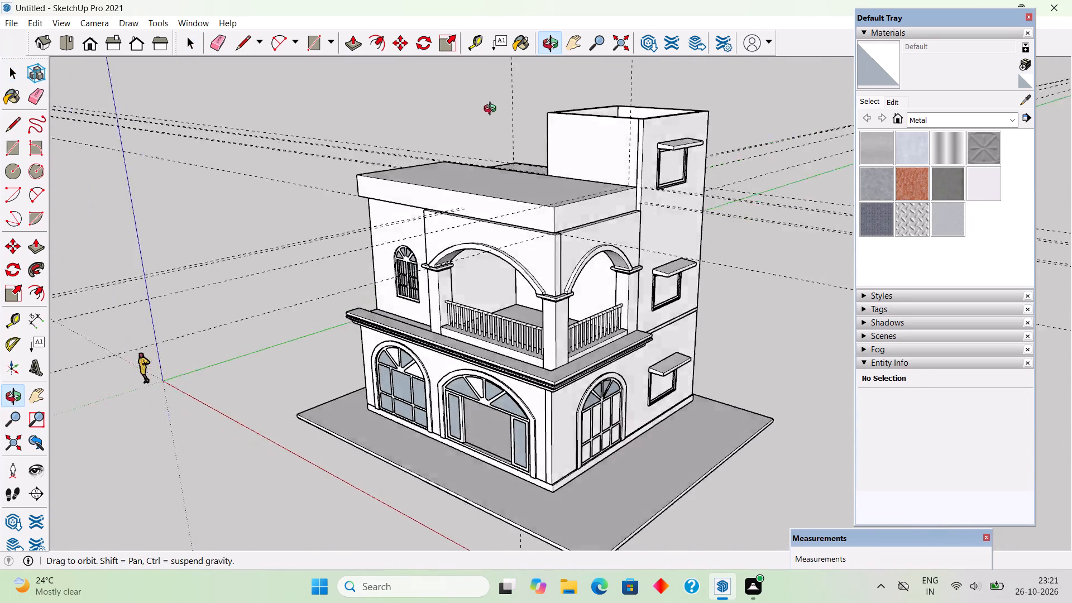
{"action": "middle_click_drag", "start_coordinate": [492, 110], "coordinate": [629, 119]}
{"action": "scroll", "coordinate": [629, 119], "scroll_direction": "down", "scroll_amount": 6}
{"action": "middle_click_drag", "start_coordinate": [619, 165], "coordinate": [706, 71]}
{"action": "scroll", "coordinate": [706, 71], "scroll_direction": "up", "scroll_amount": 2}
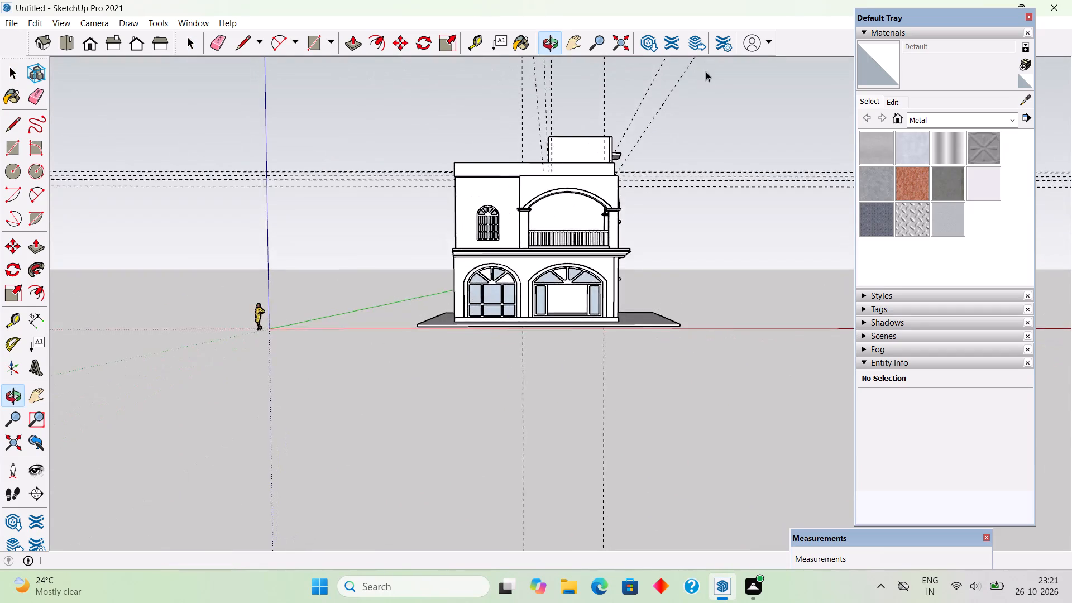
{"action": "scroll", "coordinate": [706, 71], "scroll_direction": "up", "scroll_amount": 2}
{"action": "scroll", "coordinate": [654, 129], "scroll_direction": "up", "scroll_amount": 3}
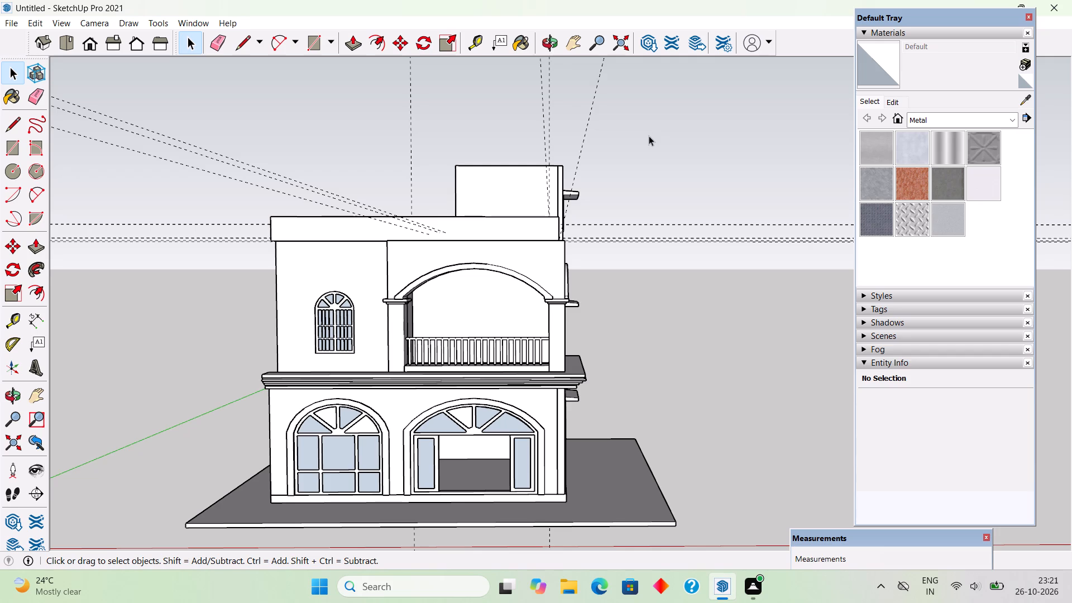
{"action": "middle_click_drag", "start_coordinate": [559, 184], "coordinate": [527, 257]}
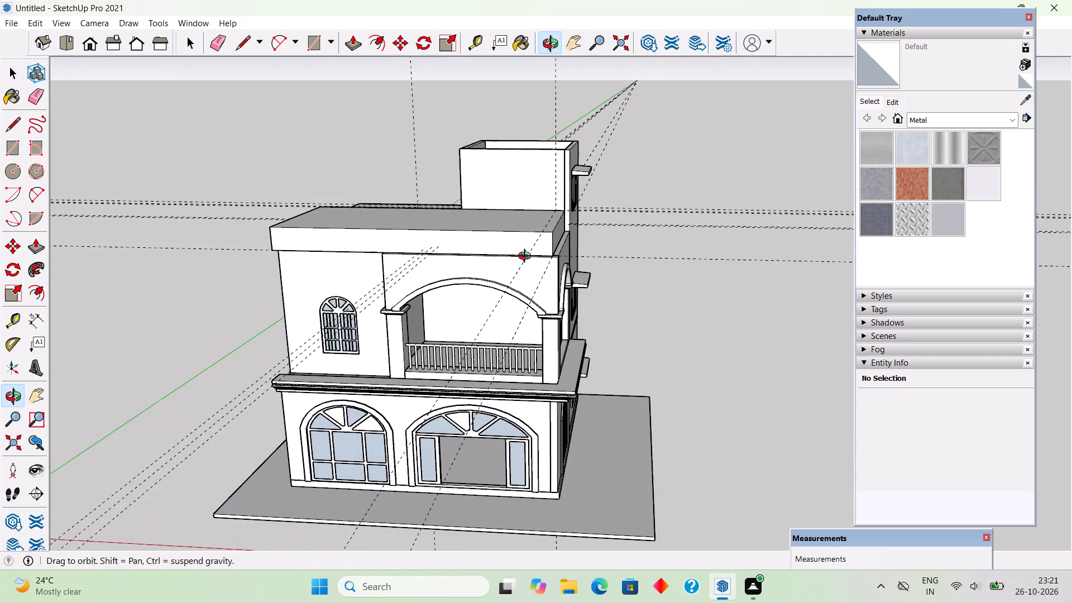
{"action": "middle_click_drag", "start_coordinate": [527, 257], "coordinate": [465, 316]}
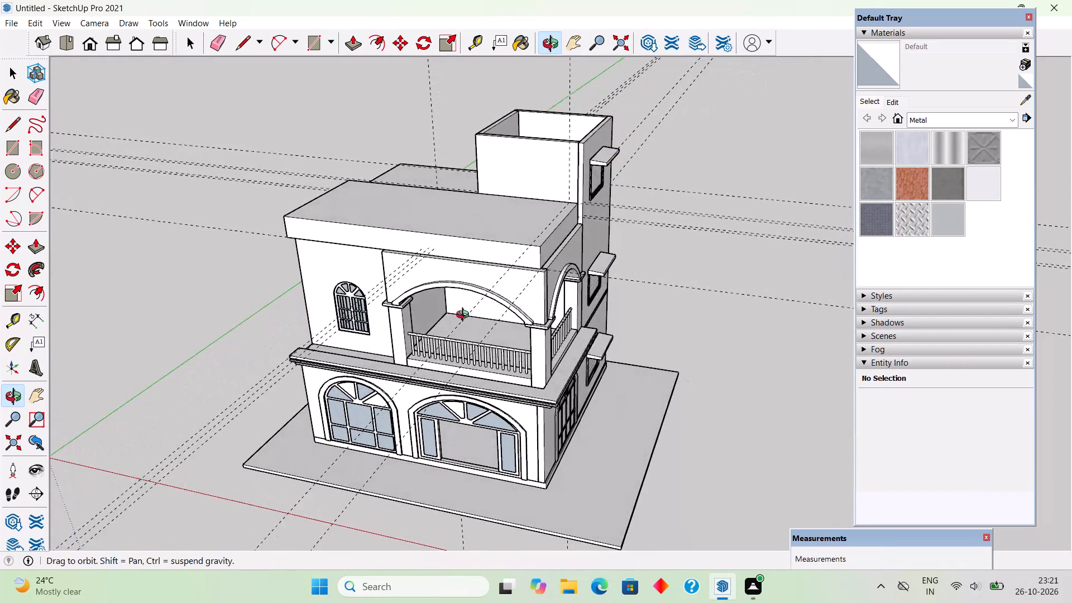
{"action": "middle_click_drag", "start_coordinate": [465, 316], "coordinate": [510, 332]}
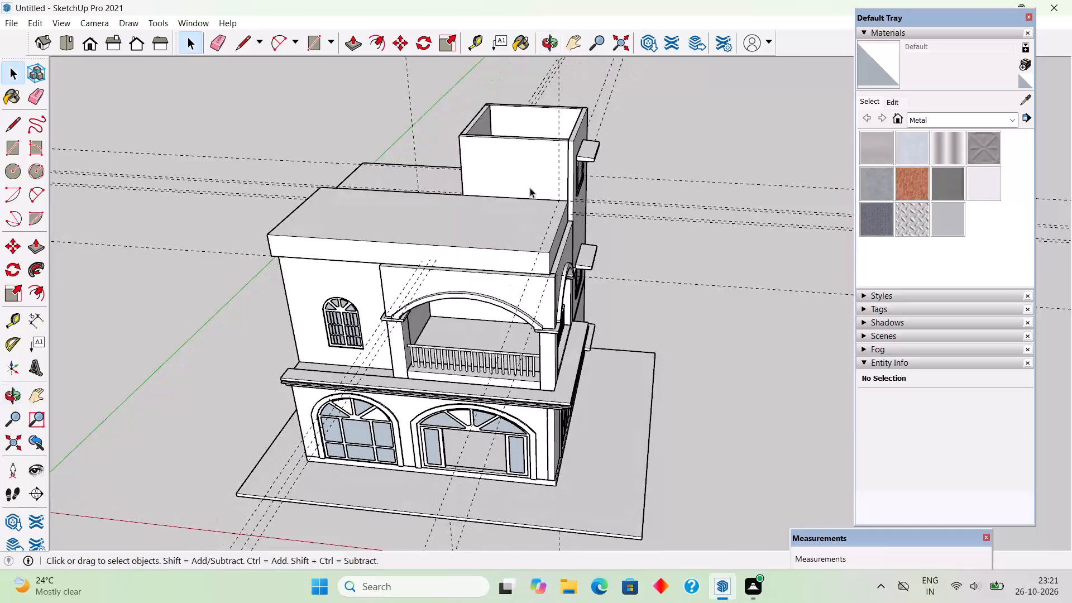
Draw a rectangle of about 15' 8 5/8" by 16' 4 9/16" across the rooftop room's wall tops and pull it up 2'.
{"action": "middle_click_drag", "start_coordinate": [533, 193], "coordinate": [632, 385]}
{"action": "scroll", "coordinate": [472, 87], "scroll_direction": "up", "scroll_amount": 5}
{"action": "scroll", "coordinate": [394, 104], "scroll_direction": "up", "scroll_amount": 3}
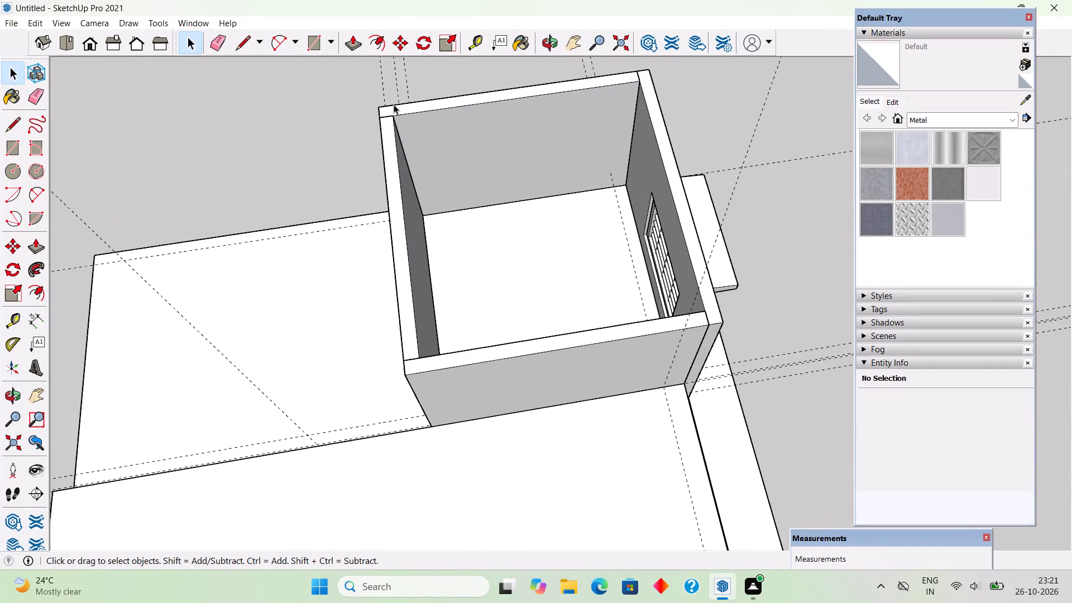
{"action": "key", "text": "r"}
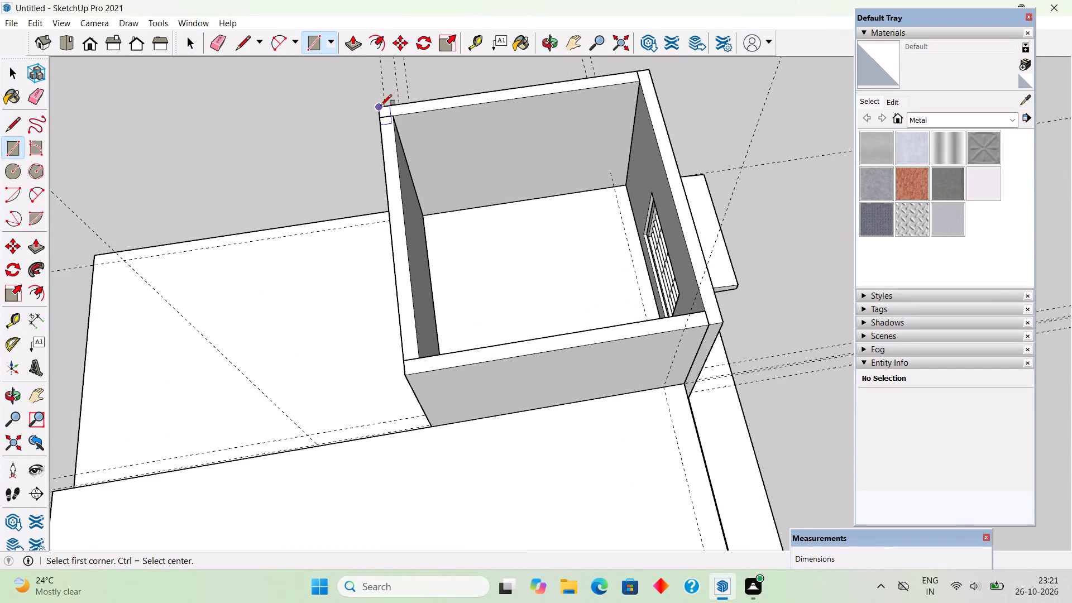
{"action": "left_click", "coordinate": [381, 106]}
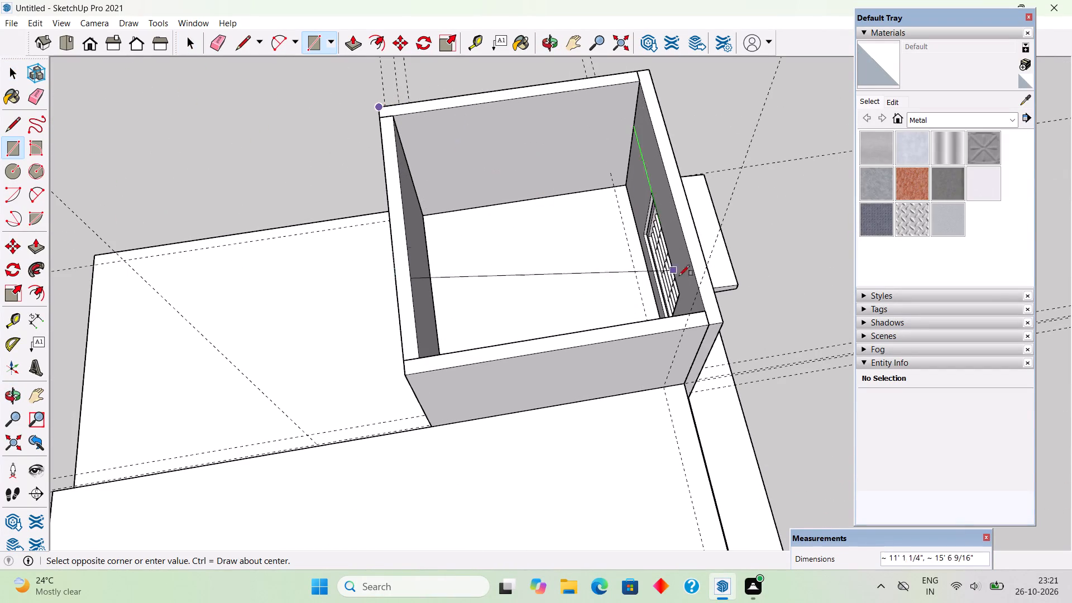
{"action": "left_click", "coordinate": [725, 321]}
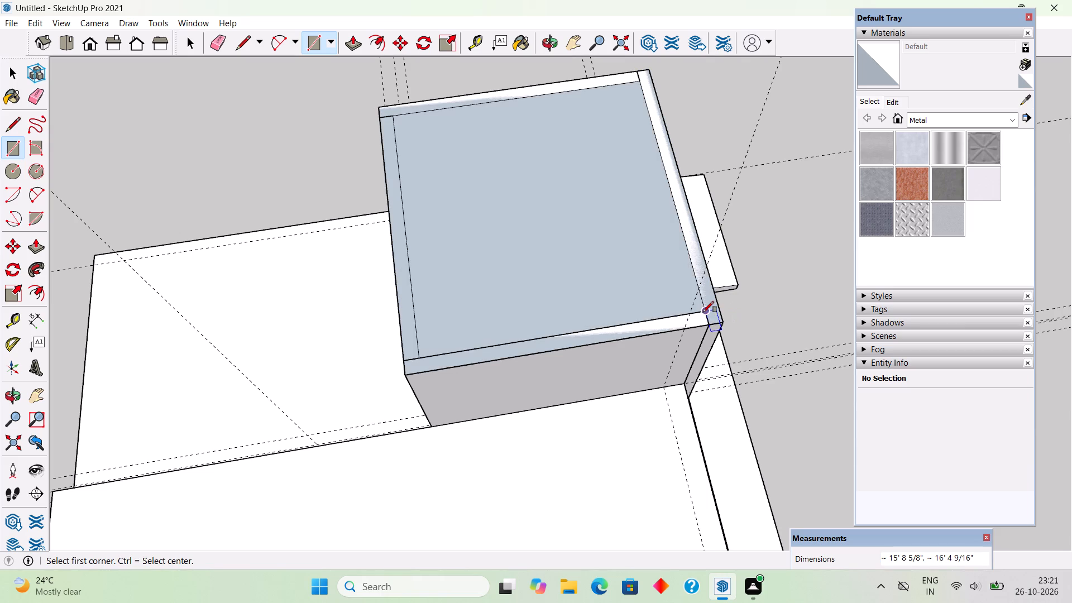
{"action": "key", "text": "p"}
{"action": "left_click", "coordinate": [693, 305]}
{"action": "type", "text": "2'"}
{"action": "key", "text": "Return"}
Make the new roof slab over the rooftop room, with all its faces and edges, a group.
{"action": "key", "text": "space"}
{"action": "triple_click", "coordinate": [690, 269]}
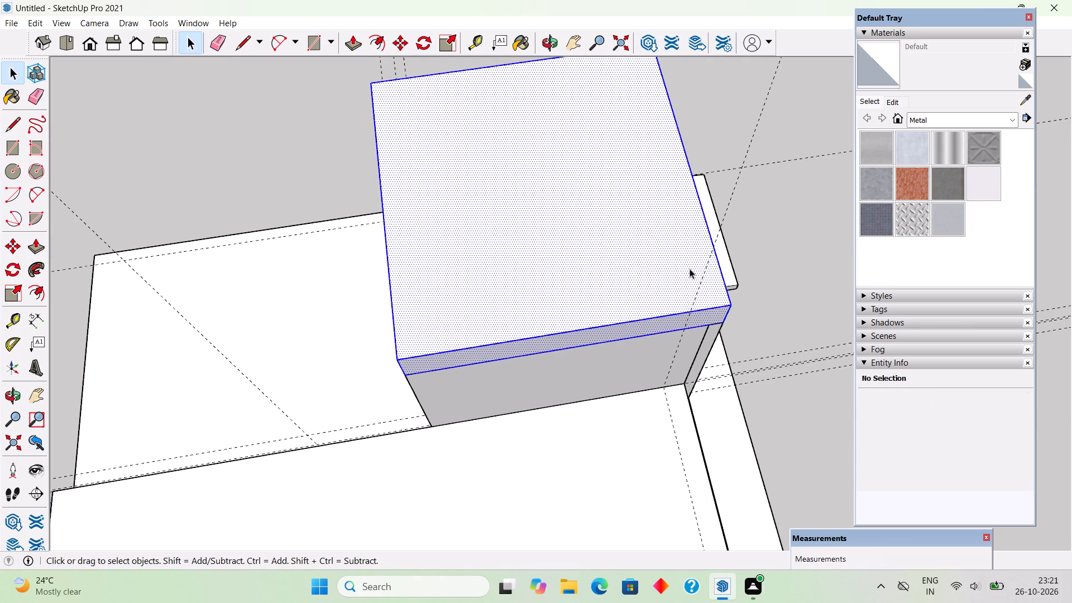
{"action": "right_click", "coordinate": [690, 269]}
{"action": "left_click", "coordinate": [744, 380]}
{"action": "left_click", "coordinate": [783, 216]}
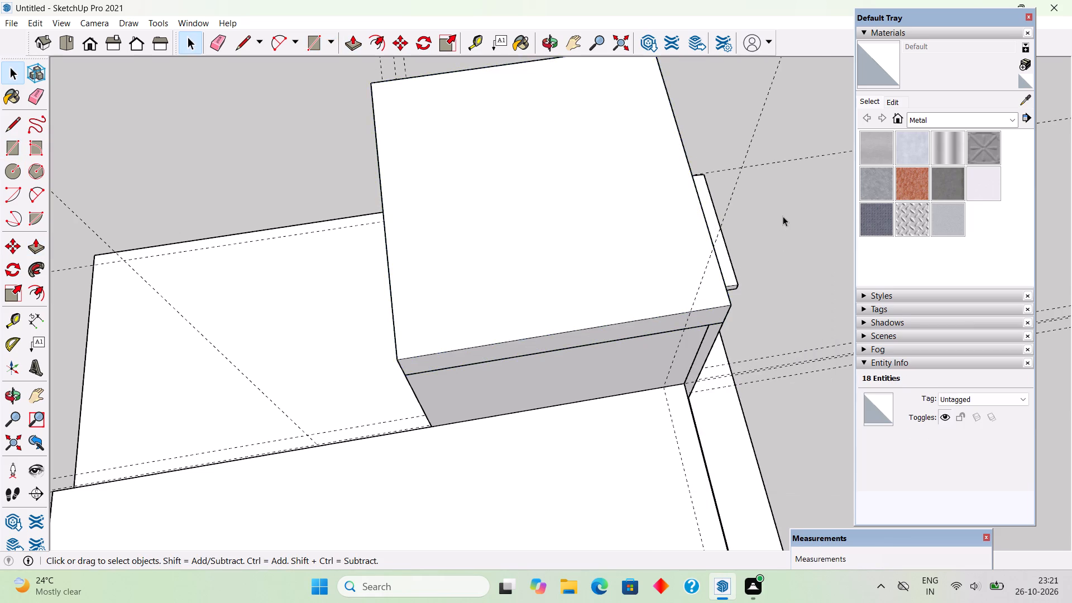
Inside the main roof slab's group, draw a 2' vertical line on the step face at the rooftop room's wall corner.
{"action": "scroll", "coordinate": [781, 231], "scroll_direction": "down", "scroll_amount": 5}
{"action": "middle_click_drag", "start_coordinate": [753, 312], "coordinate": [745, 70]}
{"action": "middle_click_drag", "start_coordinate": [706, 404], "coordinate": [619, 241]}
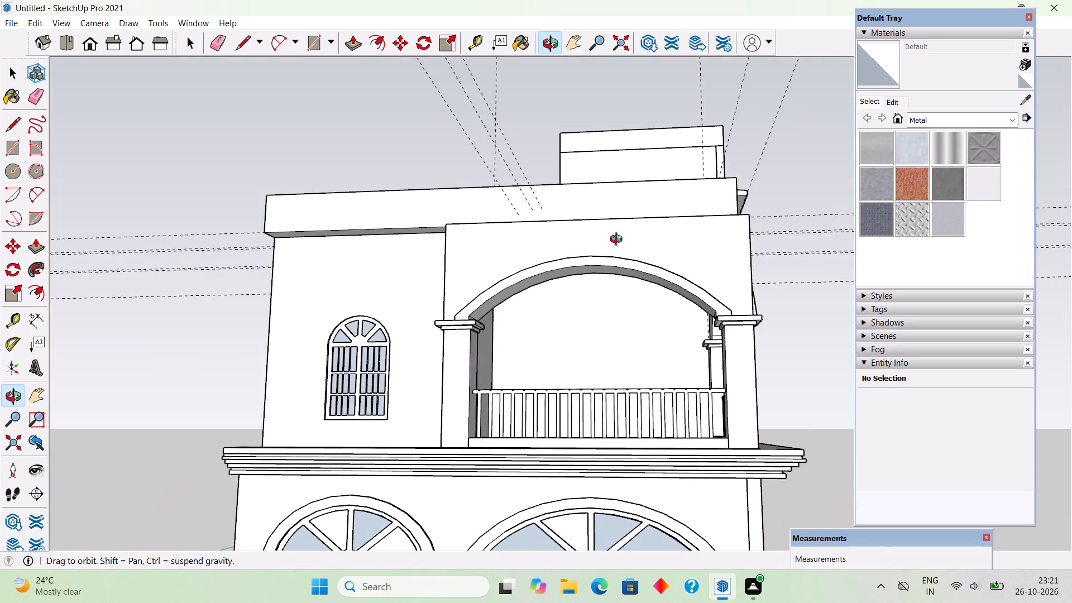
{"action": "middle_click_drag", "start_coordinate": [619, 241], "coordinate": [1032, 444]}
{"action": "middle_click_drag", "start_coordinate": [279, 442], "coordinate": [853, 400]}
{"action": "scroll", "coordinate": [463, 401], "scroll_direction": "down", "scroll_amount": 5}
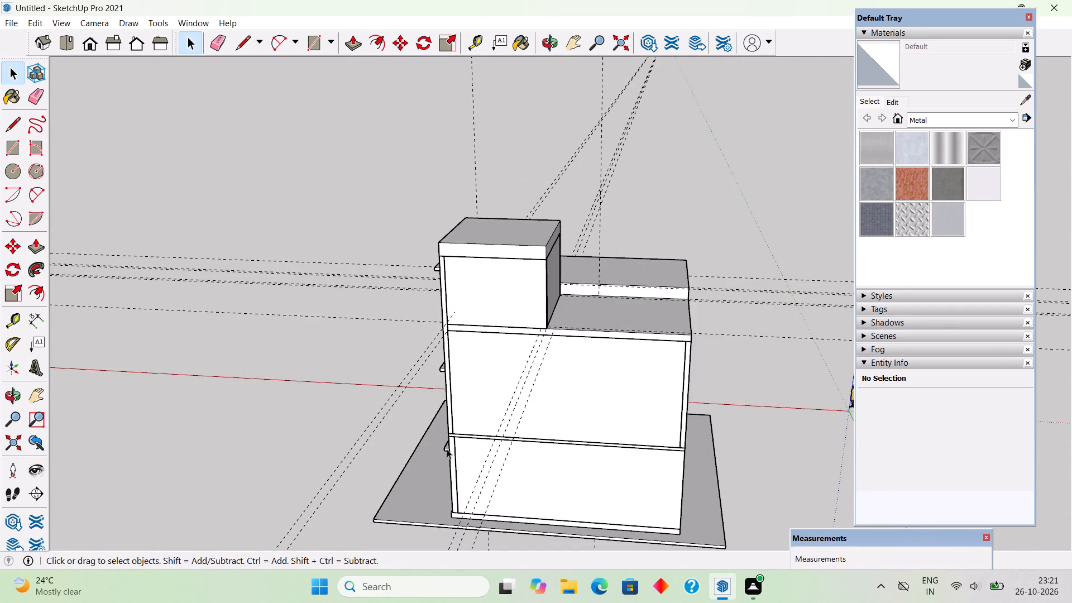
{"action": "scroll", "coordinate": [837, 285], "scroll_direction": "up", "scroll_amount": 7}
{"action": "triple_click", "coordinate": [567, 257]}
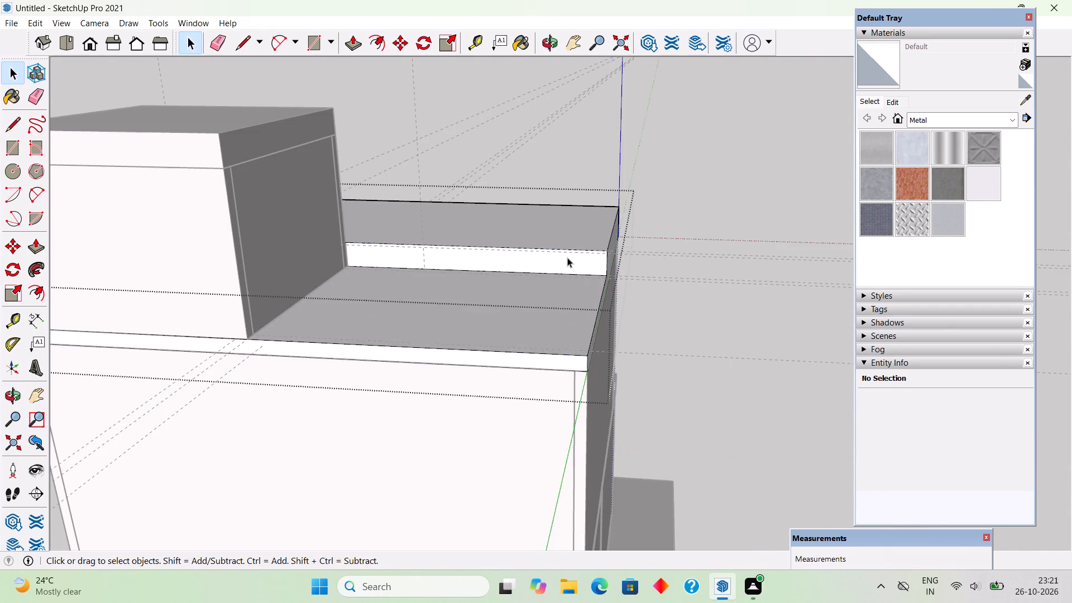
{"action": "scroll", "coordinate": [462, 293], "scroll_direction": "up", "scroll_amount": 3}
{"action": "key", "text": "l"}
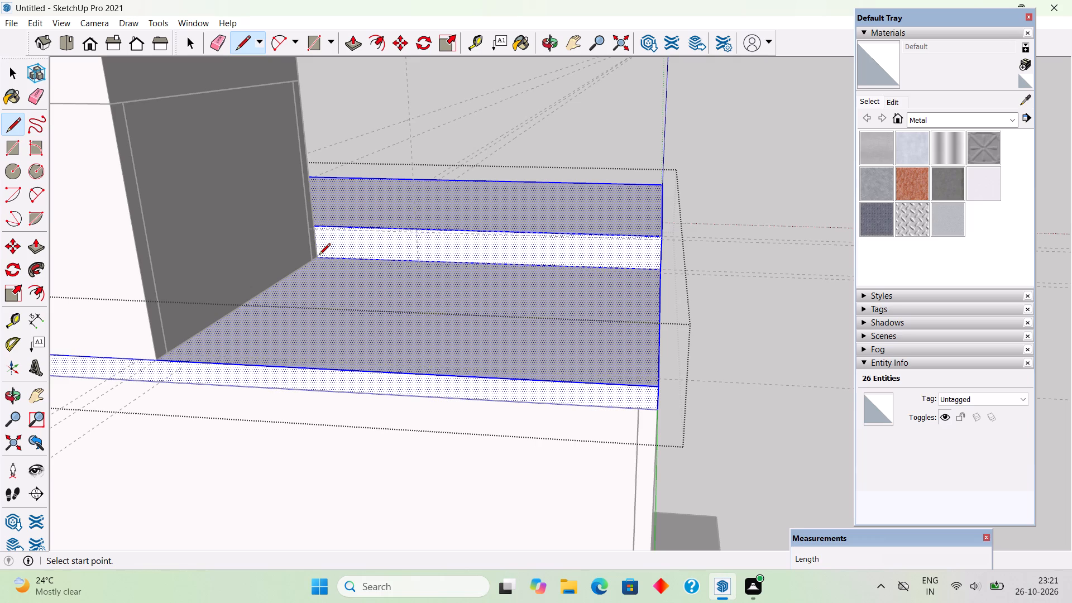
{"action": "left_click_drag", "start_coordinate": [319, 256], "coordinate": [318, 265]}
{"action": "left_click", "coordinate": [314, 222]}
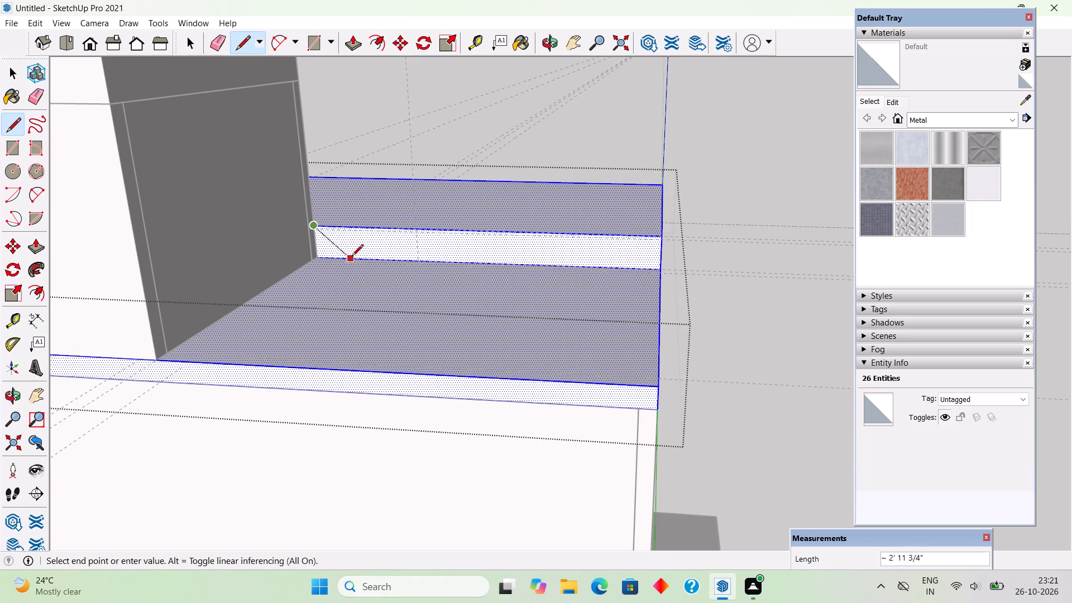
{"action": "scroll", "coordinate": [327, 258], "scroll_direction": "up", "scroll_amount": 9}
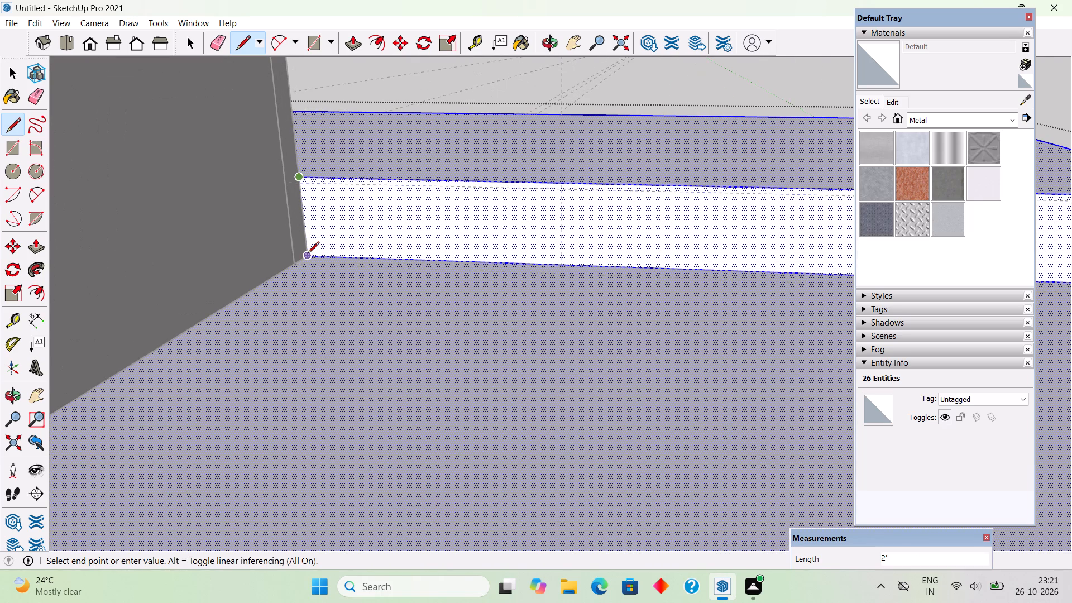
{"action": "left_click", "coordinate": [308, 254]}
Pull the step face beside the rooftop room out about 16' 4 9/16" to the slab's rear edge.
{"action": "key", "text": "p"}
{"action": "left_click", "coordinate": [379, 226]}
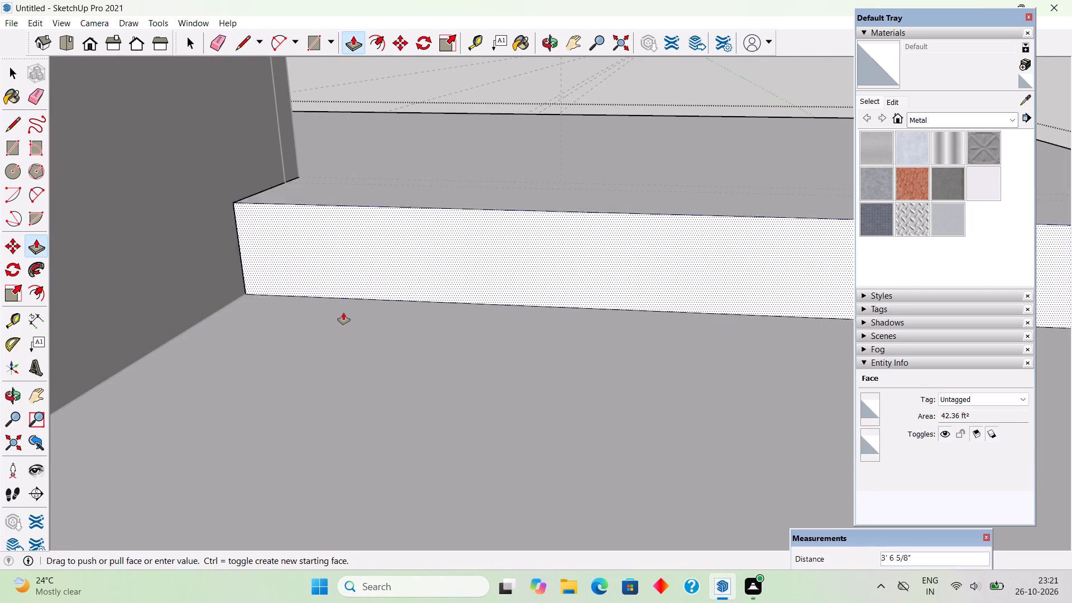
{"action": "scroll", "coordinate": [343, 315], "scroll_direction": "down", "scroll_amount": 15}
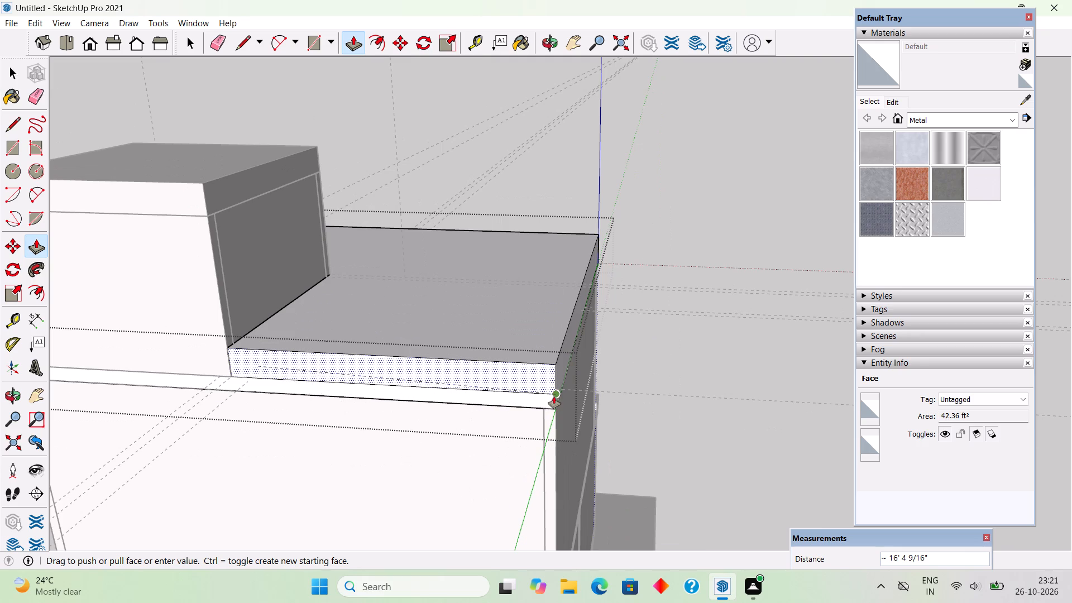
{"action": "left_click", "coordinate": [554, 396]}
Delete the leftover edge between the raised part and the slab on the rear face, and leave the group.
{"action": "scroll", "coordinate": [525, 399], "scroll_direction": "up", "scroll_amount": 1}
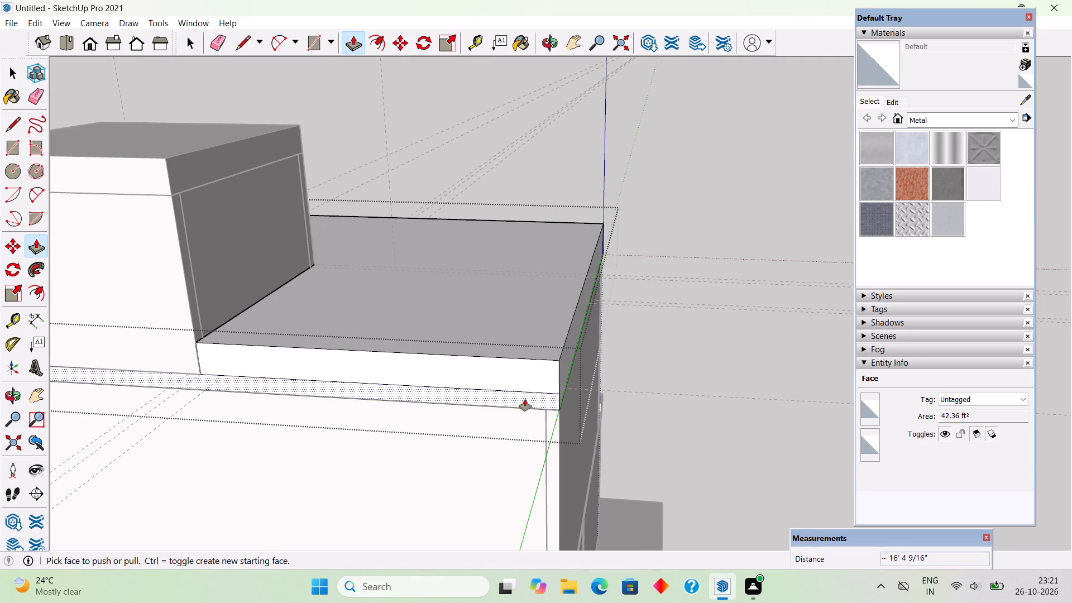
{"action": "key", "text": "space"}
{"action": "left_click", "coordinate": [529, 390]}
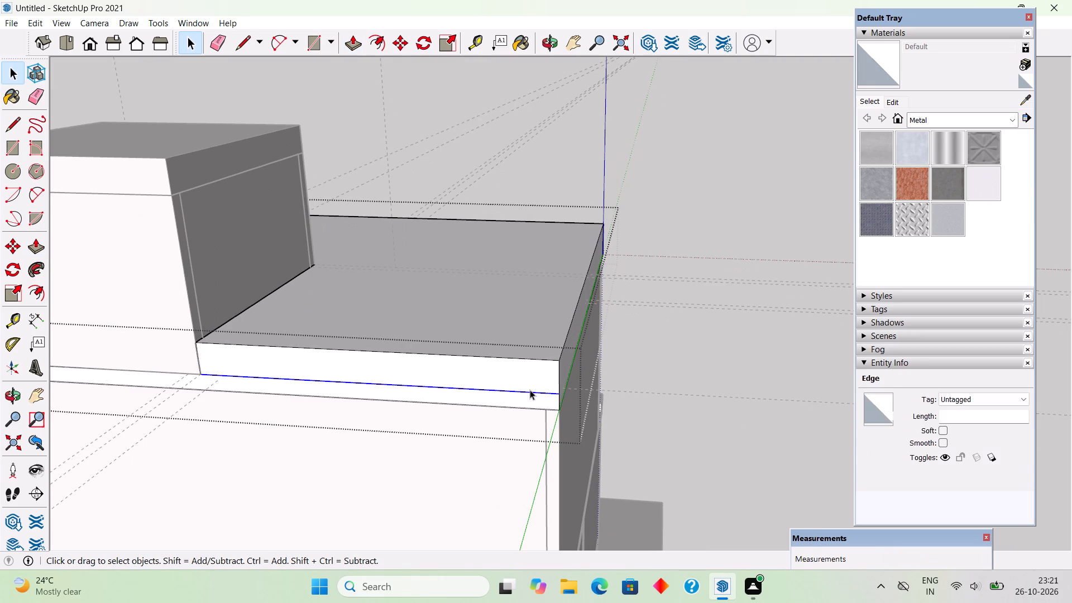
{"action": "key", "text": "Delete"}
{"action": "key", "text": "space"}
{"action": "left_click", "coordinate": [750, 350]}
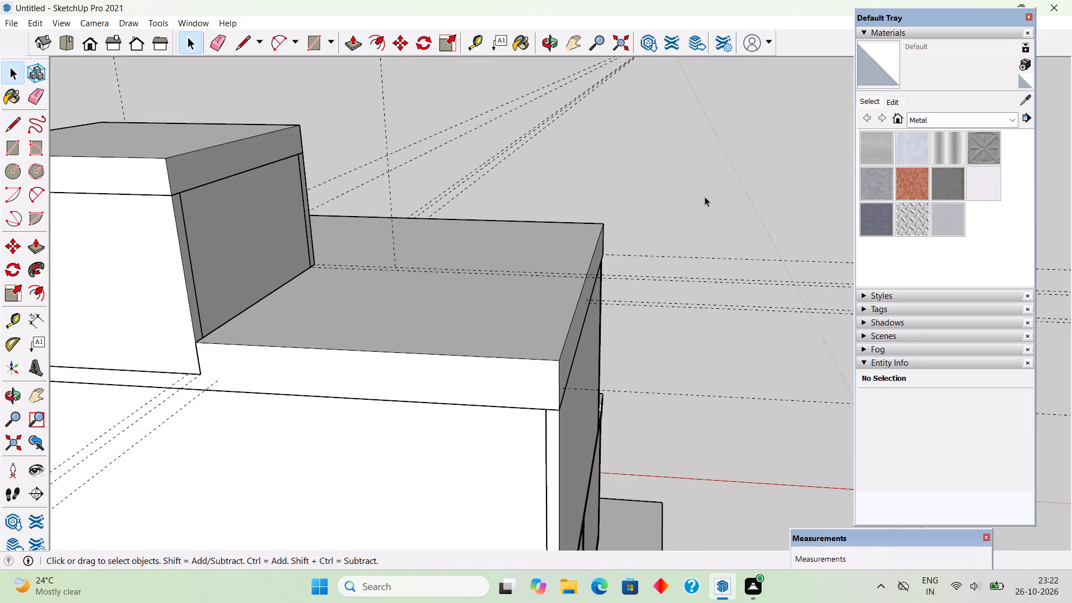
Delete all the guides in the model.
{"action": "scroll", "coordinate": [686, 399], "scroll_direction": "down", "scroll_amount": 3}
{"action": "middle_click_drag", "start_coordinate": [654, 376], "coordinate": [508, 404]}
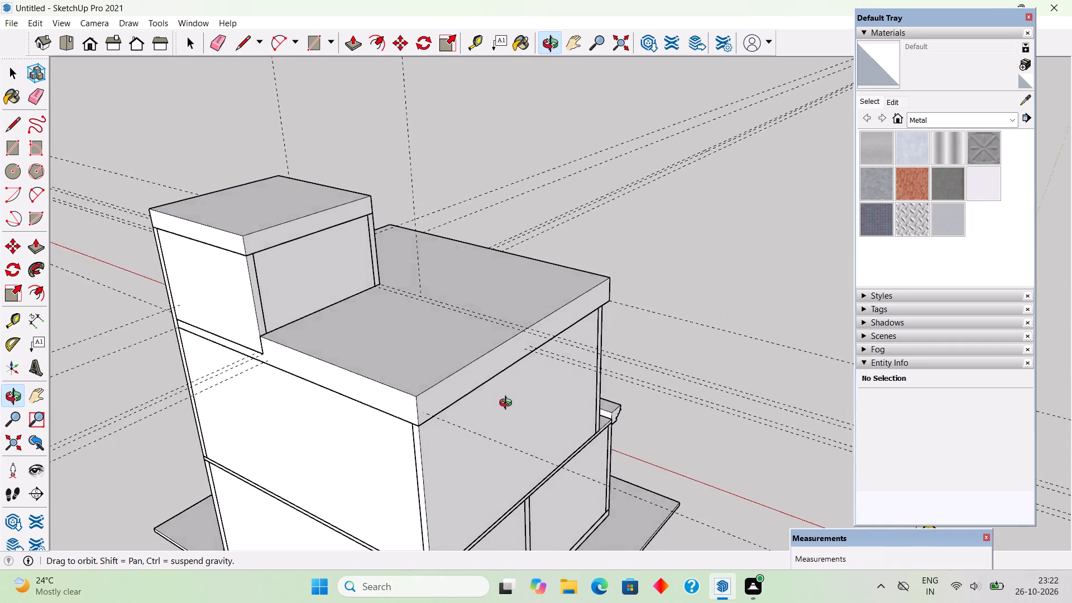
{"action": "middle_click_drag", "start_coordinate": [508, 404], "coordinate": [175, 357]}
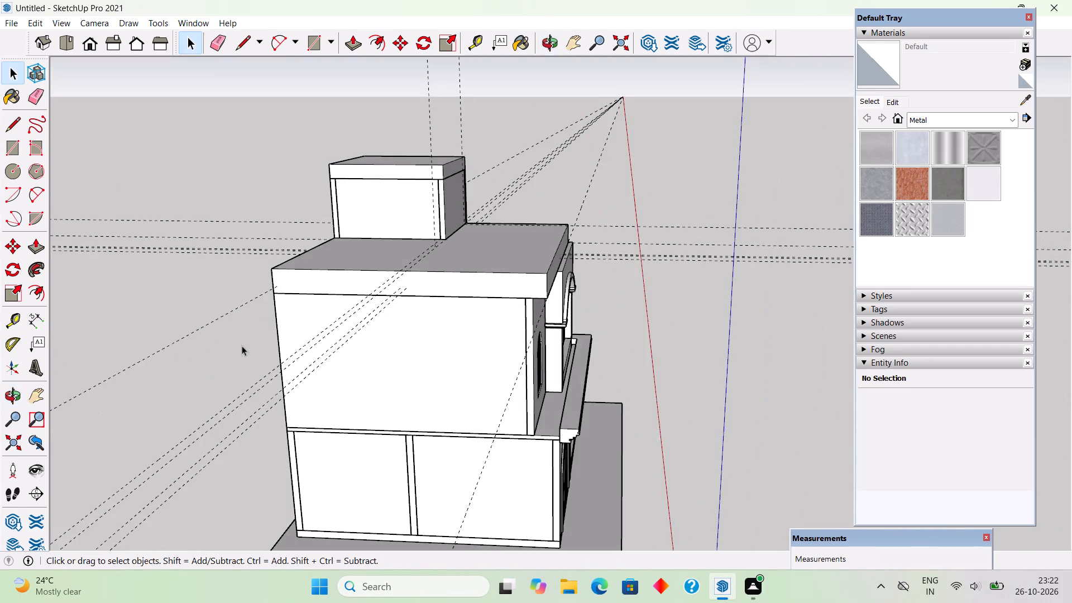
{"action": "middle_click_drag", "start_coordinate": [509, 351], "coordinate": [87, 334]}
{"action": "middle_click_drag", "start_coordinate": [610, 328], "coordinate": [547, 286]}
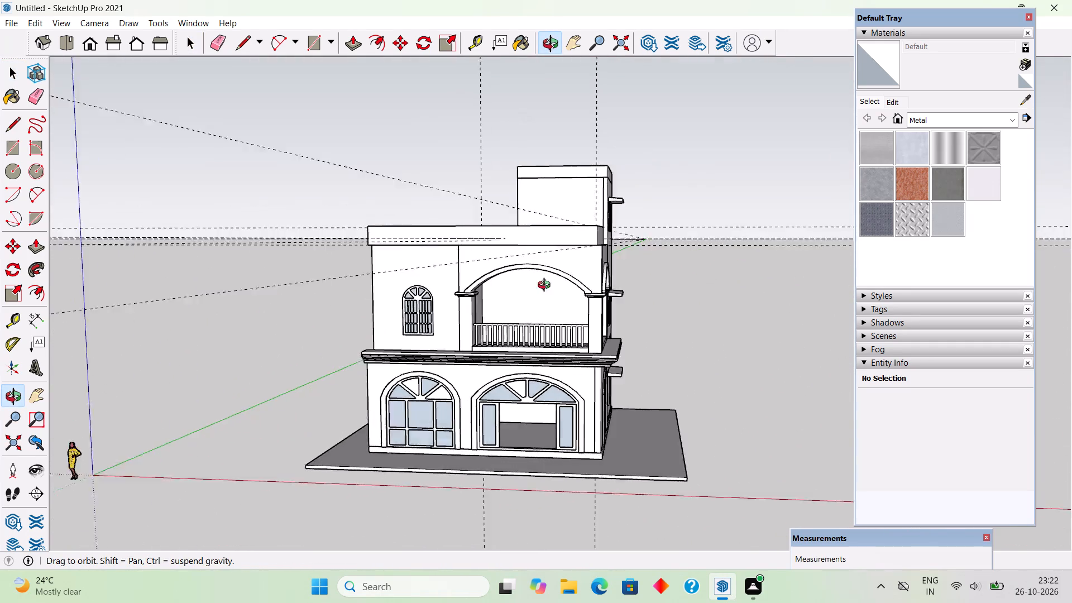
{"action": "middle_click_drag", "start_coordinate": [547, 286], "coordinate": [588, 326]}
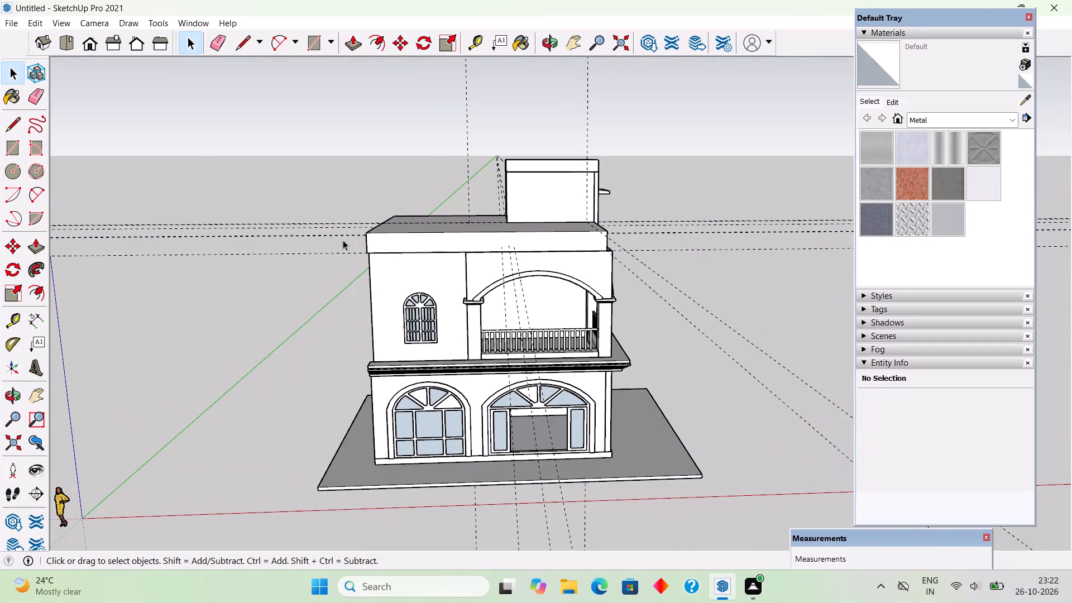
{"action": "left_click", "coordinate": [39, 19]}
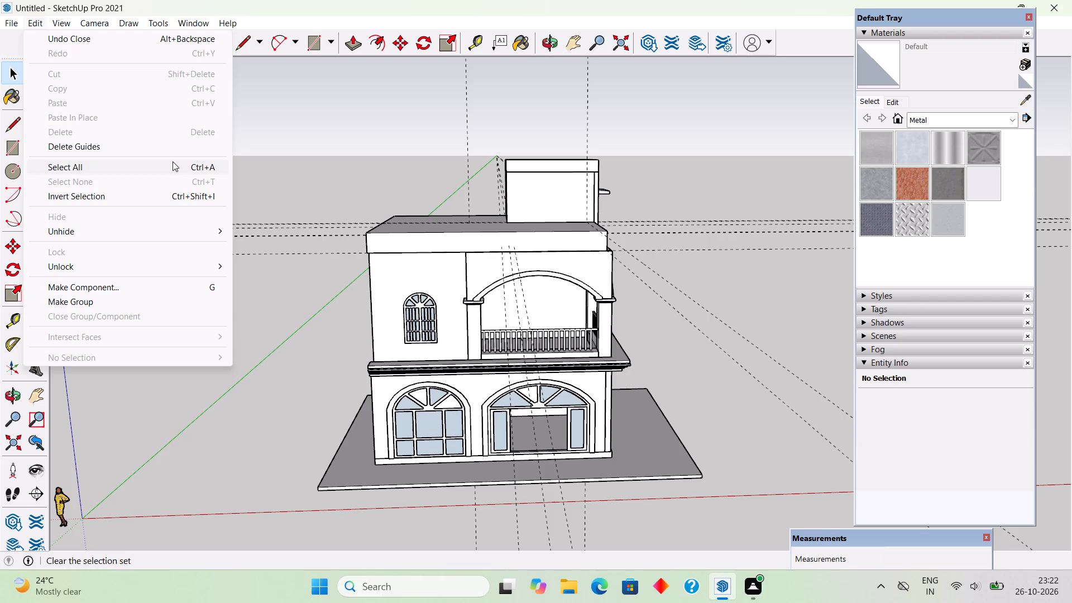
{"action": "left_click", "coordinate": [176, 149]}
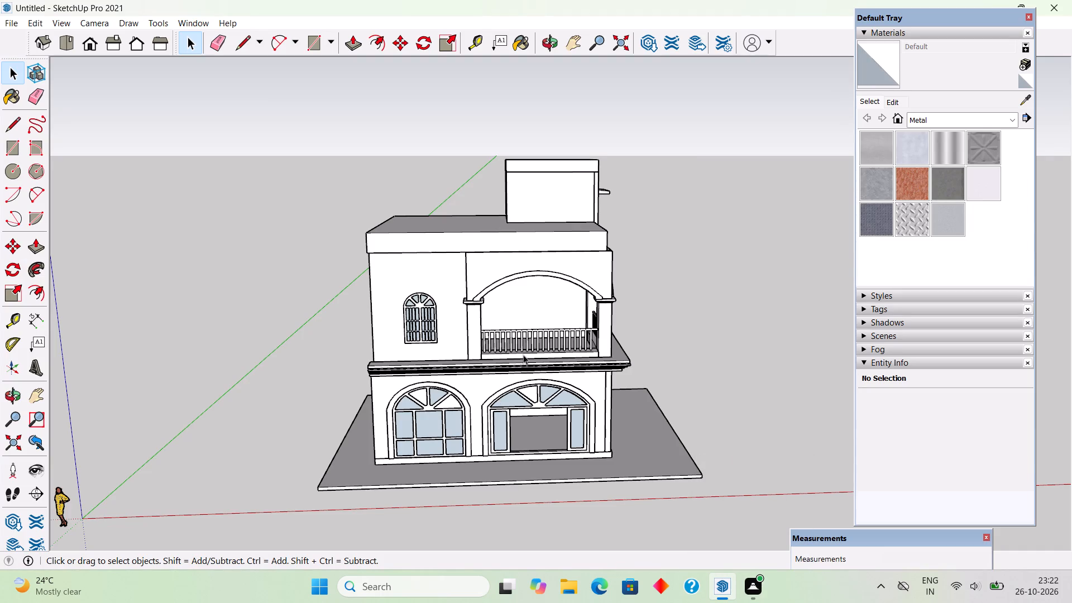
Examine the house from the side and front, including the balcony and upper-floor facade.
{"action": "scroll", "coordinate": [527, 352], "scroll_direction": "up", "scroll_amount": 6}
{"action": "scroll", "coordinate": [527, 352], "scroll_direction": "down", "scroll_amount": 5}
{"action": "middle_click_drag", "start_coordinate": [616, 306], "coordinate": [330, 285]}
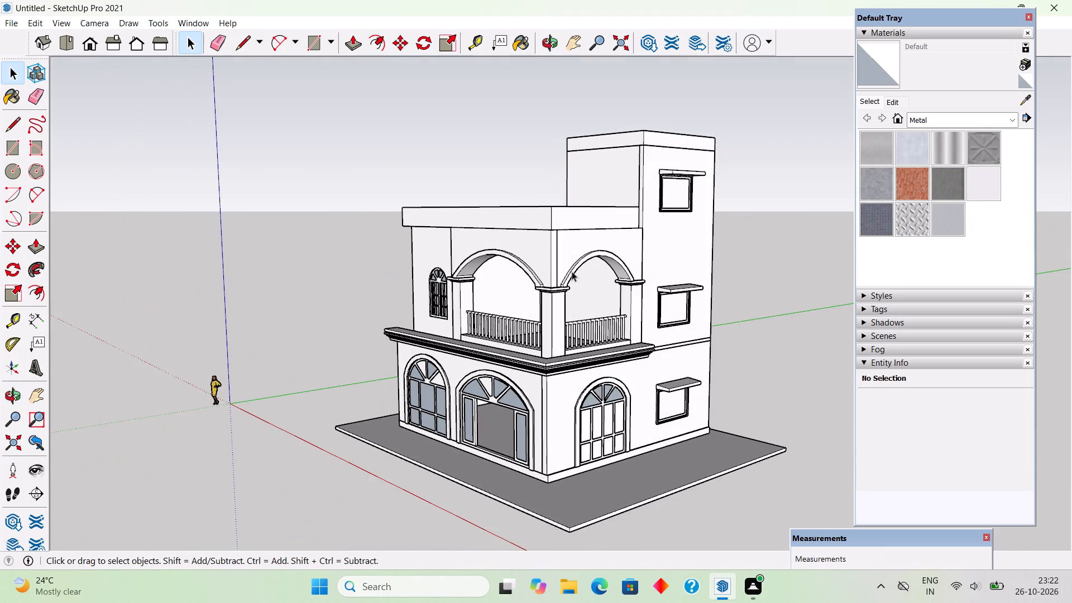
{"action": "scroll", "coordinate": [572, 271], "scroll_direction": "up", "scroll_amount": 2}
{"action": "middle_click_drag", "start_coordinate": [551, 296], "coordinate": [710, 296]}
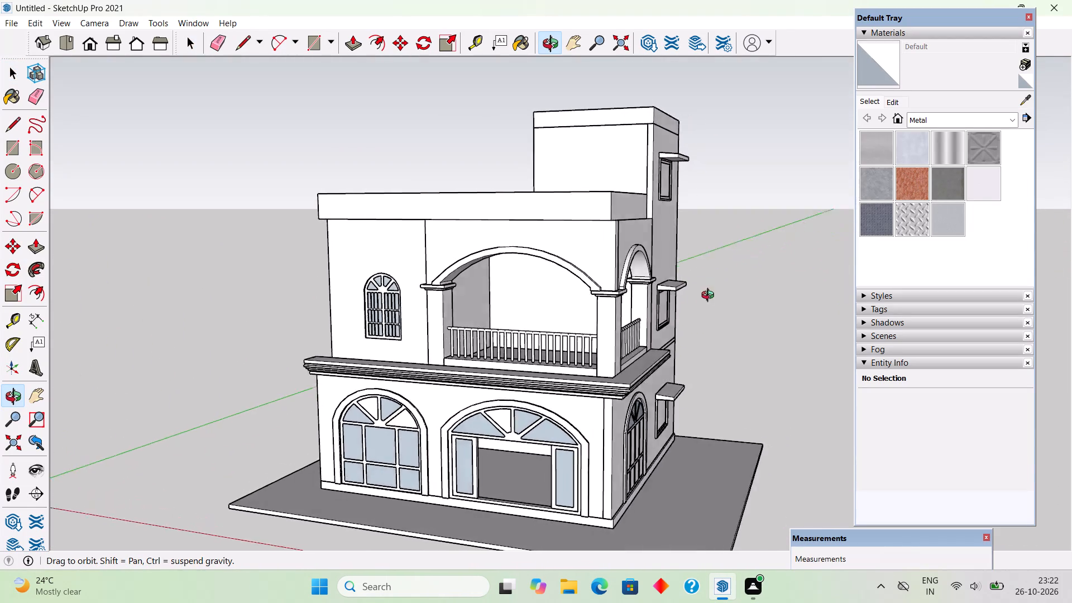
{"action": "middle_click_drag", "start_coordinate": [710, 296], "coordinate": [773, 293]}
{"action": "middle_click_drag", "start_coordinate": [536, 341], "coordinate": [678, 337]}
{"action": "scroll", "coordinate": [651, 352], "scroll_direction": "up", "scroll_amount": 3}
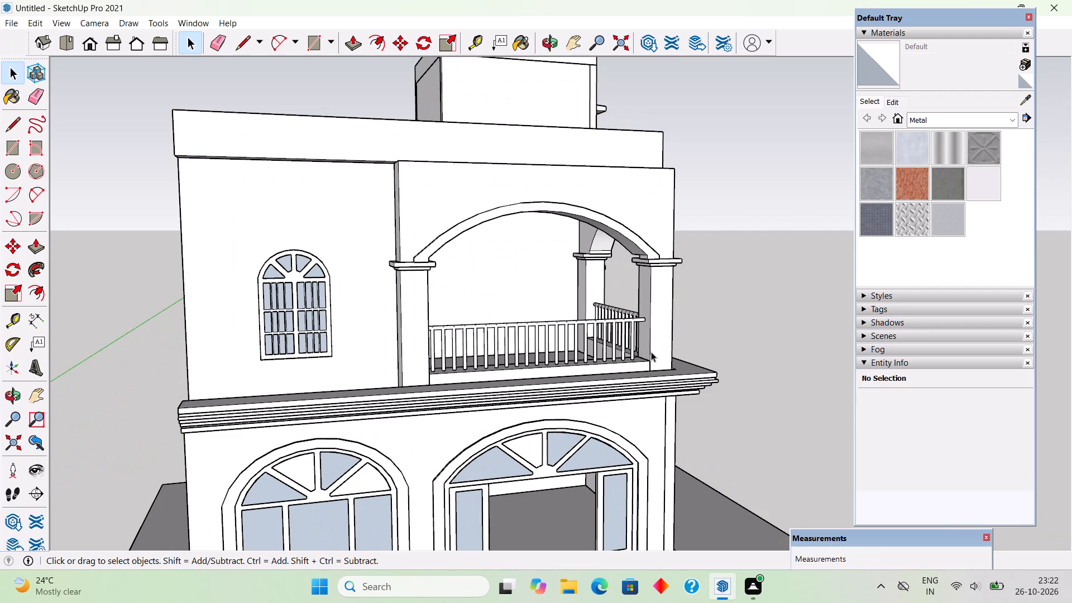
Draw a 1' line outward along the red axis from the main slab's top corner at the rooftop room wall.
{"action": "scroll", "coordinate": [651, 359], "scroll_direction": "down", "scroll_amount": 3}
{"action": "middle_click_drag", "start_coordinate": [609, 404], "coordinate": [571, 528]}
{"action": "scroll", "coordinate": [729, 191], "scroll_direction": "up", "scroll_amount": 5}
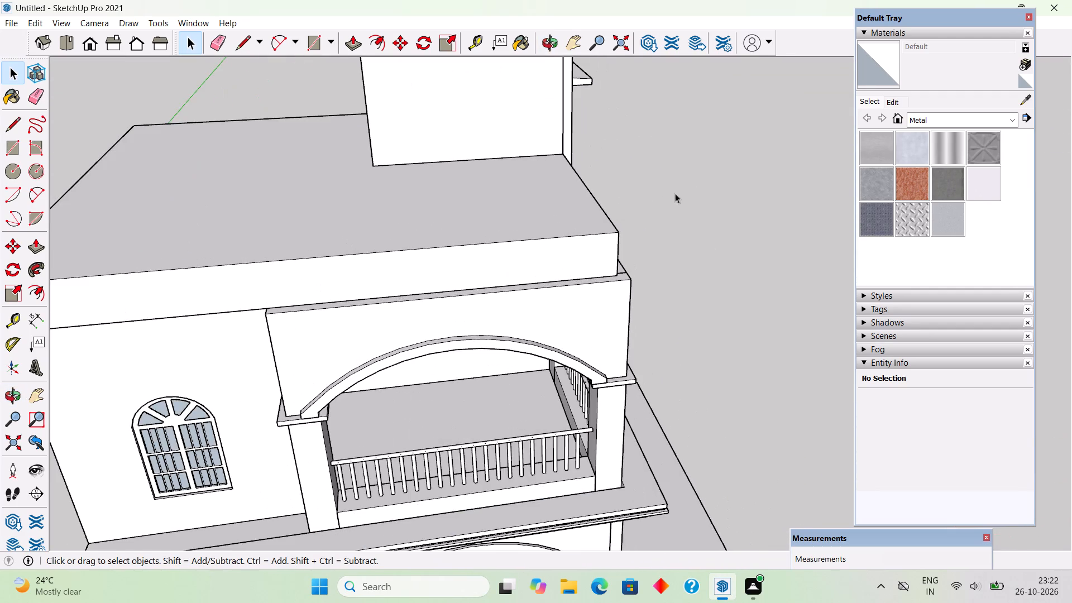
{"action": "middle_click_drag", "start_coordinate": [674, 193], "coordinate": [481, 194]}
{"action": "scroll", "coordinate": [635, 176], "scroll_direction": "up", "scroll_amount": 3}
{"action": "scroll", "coordinate": [576, 154], "scroll_direction": "up", "scroll_amount": 2}
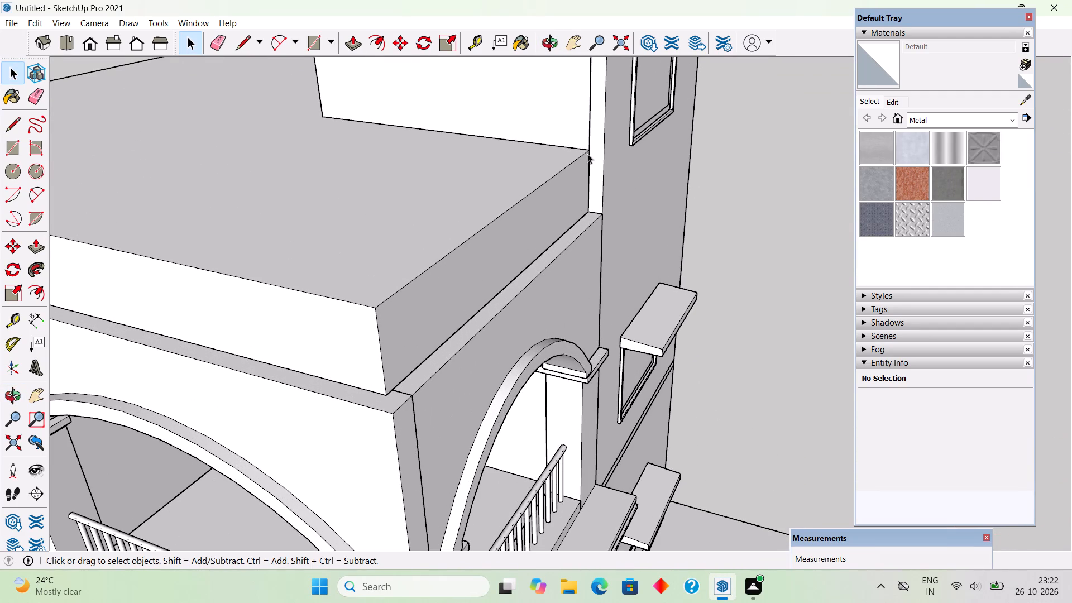
{"action": "middle_click_drag", "start_coordinate": [592, 150], "coordinate": [633, 151]}
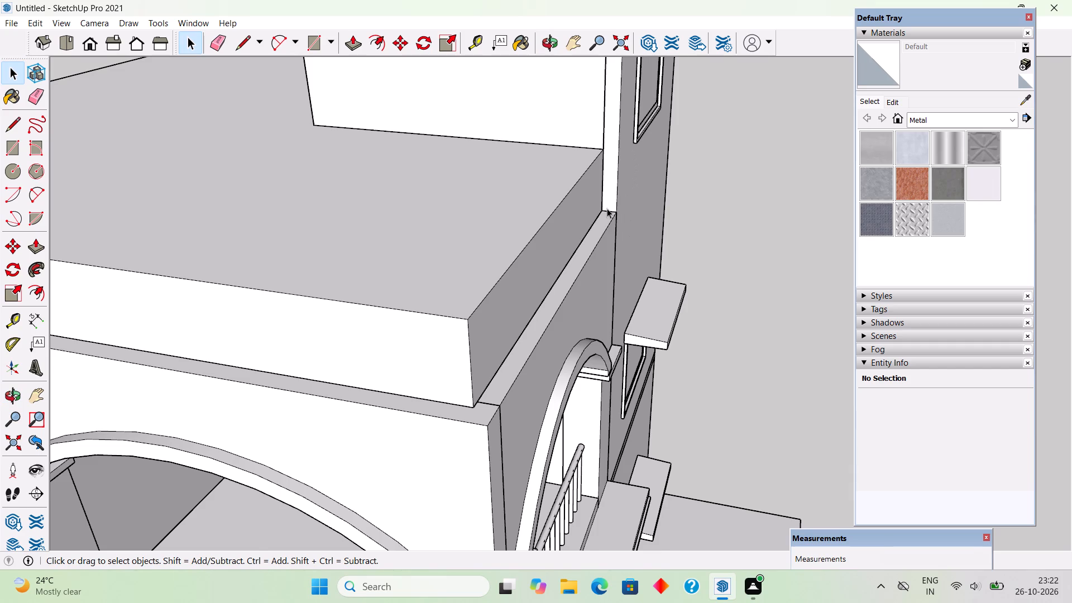
{"action": "scroll", "coordinate": [607, 208], "scroll_direction": "up", "scroll_amount": 1}
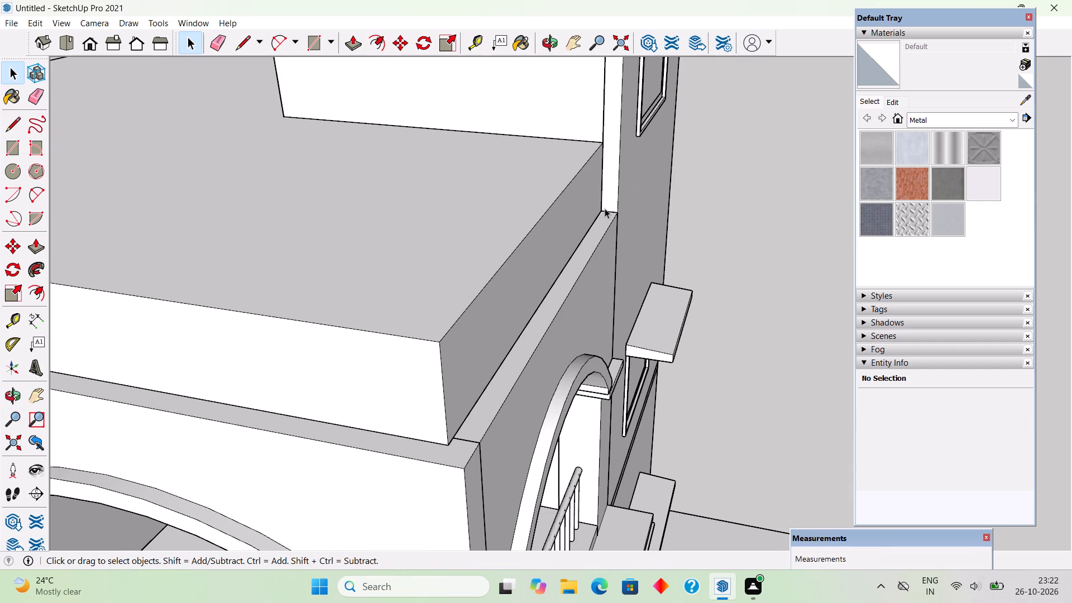
{"action": "key", "text": "l"}
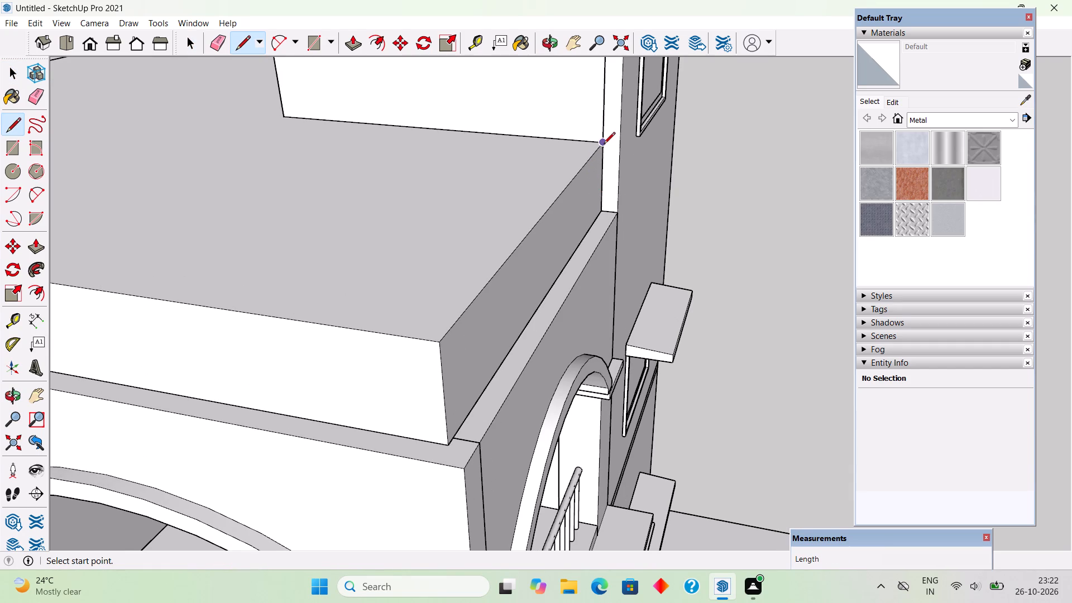
{"action": "left_click", "coordinate": [604, 145]}
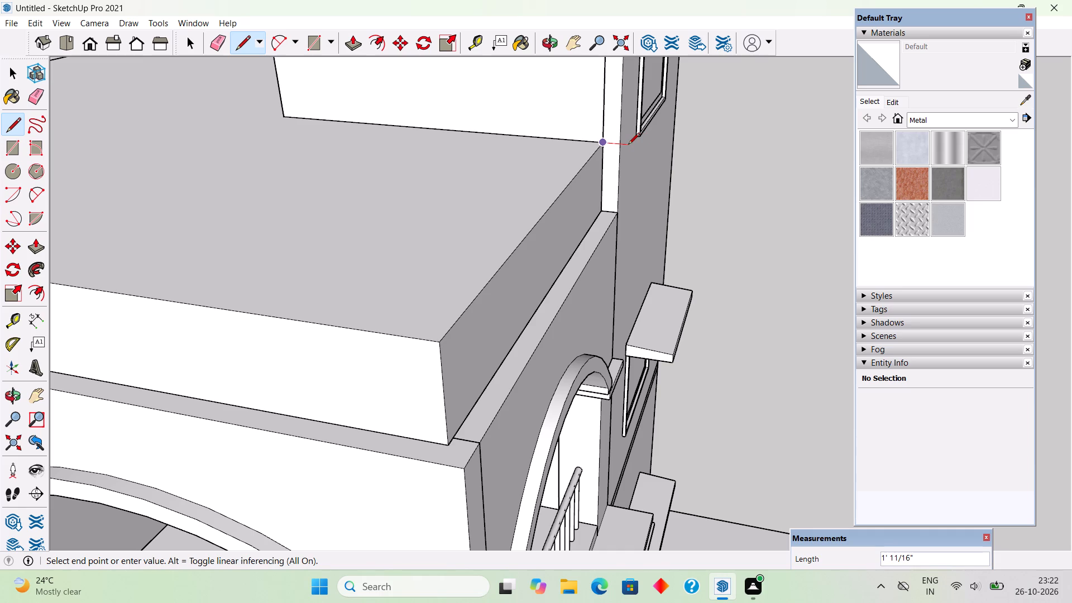
{"action": "type", "text": "1'"}
{"action": "key", "text": "Return"}
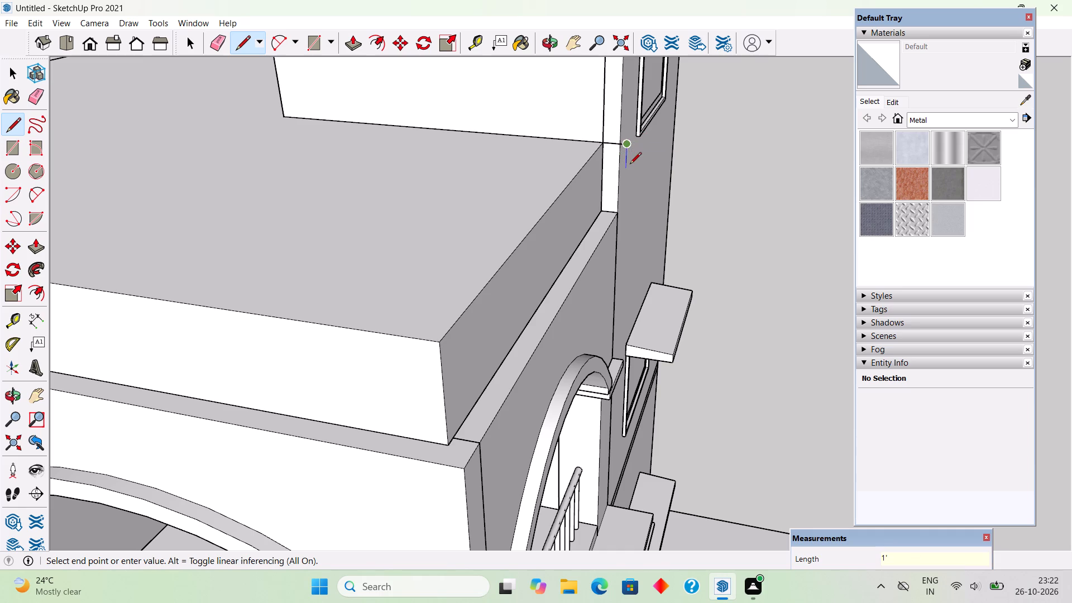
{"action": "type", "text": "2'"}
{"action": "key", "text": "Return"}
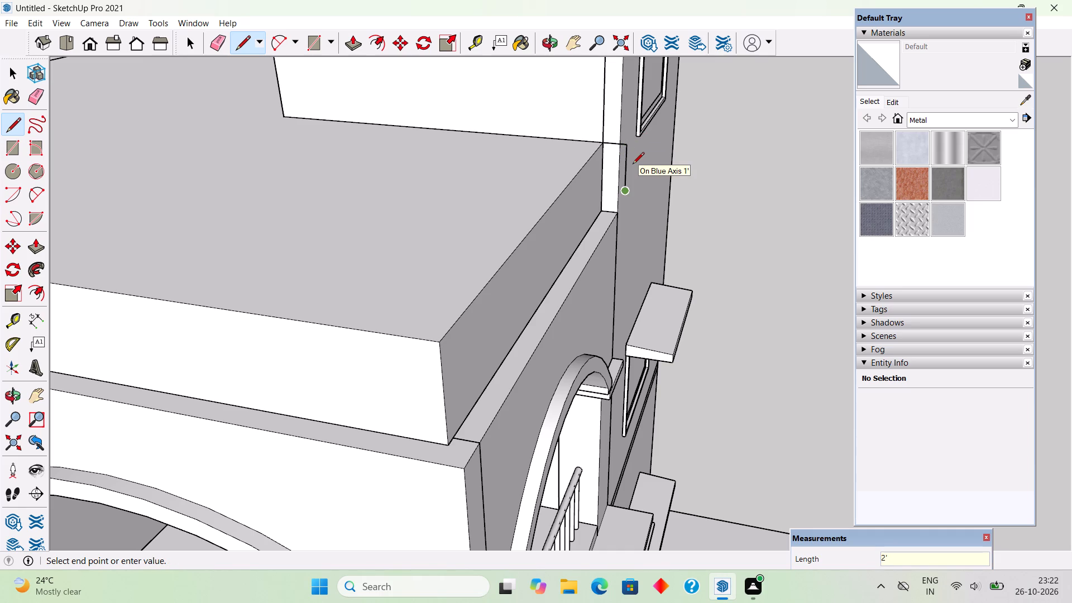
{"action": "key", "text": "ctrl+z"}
Draw a 2" line straight down from the outer end of the 1' line to start the cornice profile.
{"action": "left_click", "coordinate": [629, 146]}
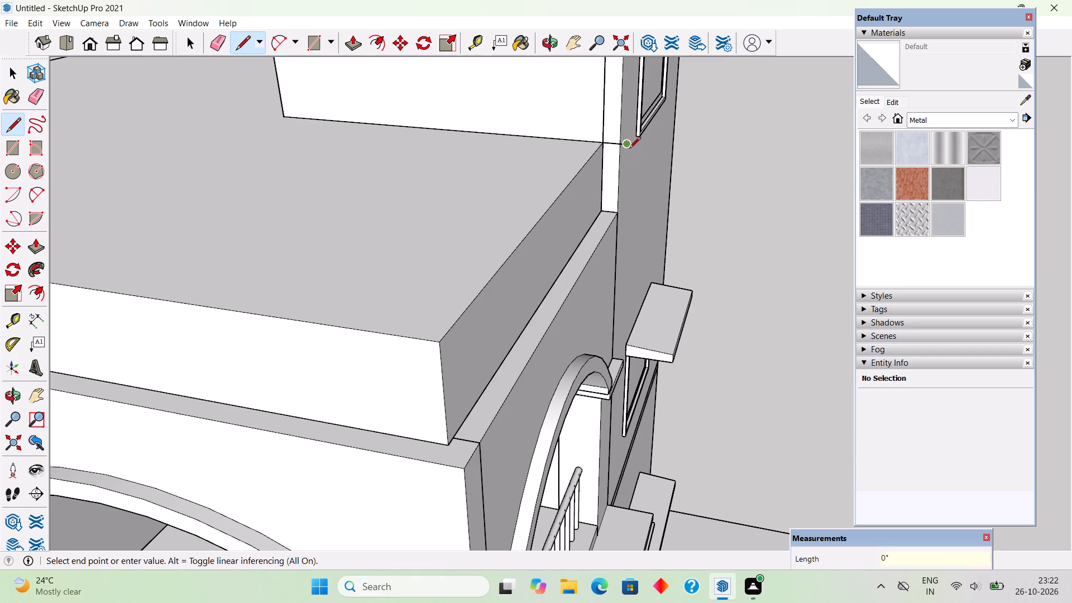
{"action": "type", "text": "2\""}
{"action": "key", "text": "Return"}
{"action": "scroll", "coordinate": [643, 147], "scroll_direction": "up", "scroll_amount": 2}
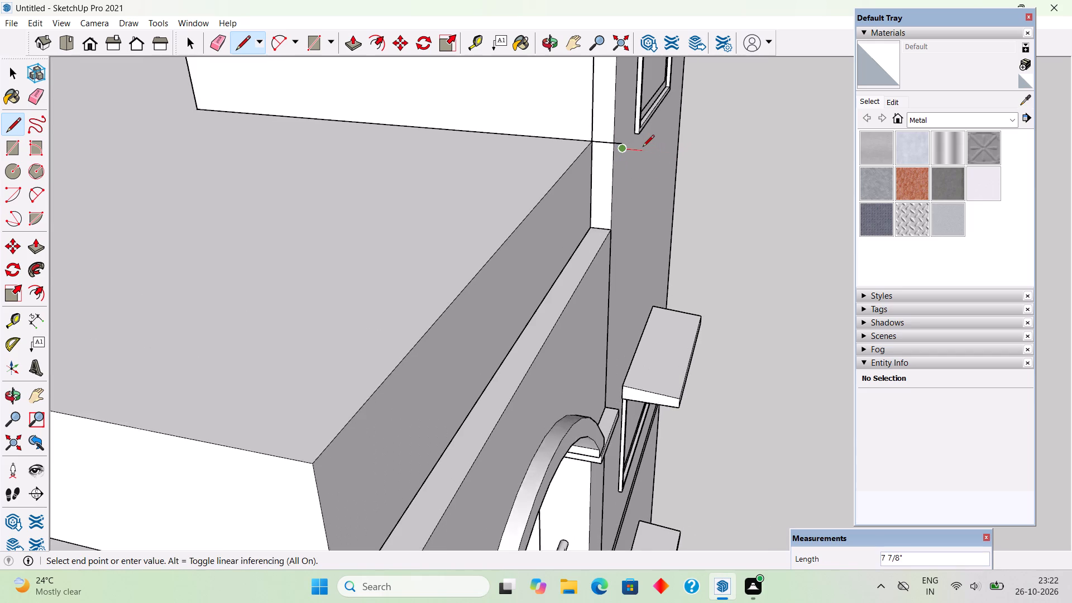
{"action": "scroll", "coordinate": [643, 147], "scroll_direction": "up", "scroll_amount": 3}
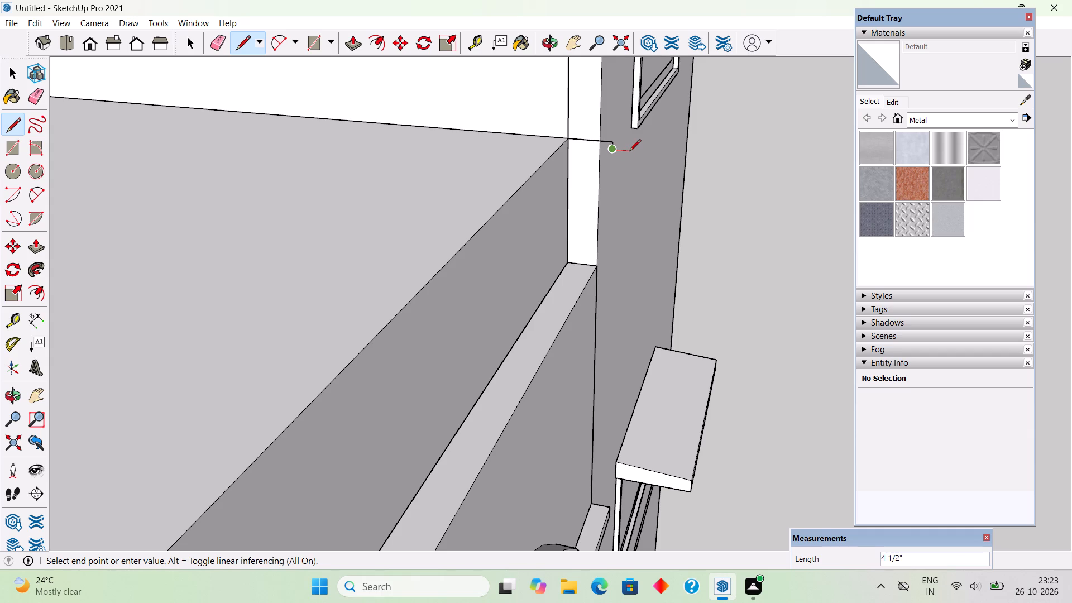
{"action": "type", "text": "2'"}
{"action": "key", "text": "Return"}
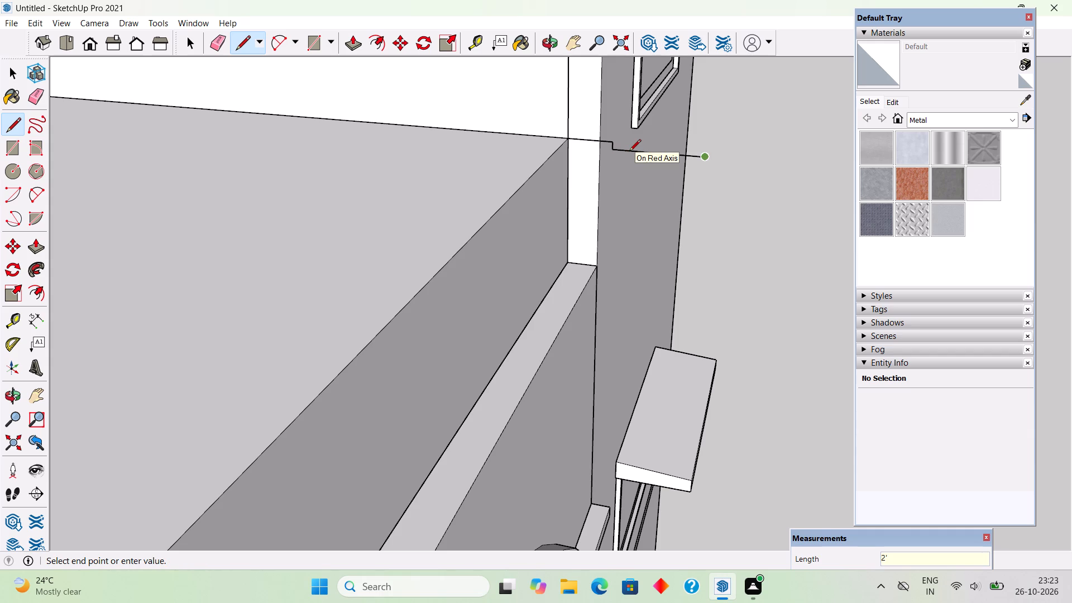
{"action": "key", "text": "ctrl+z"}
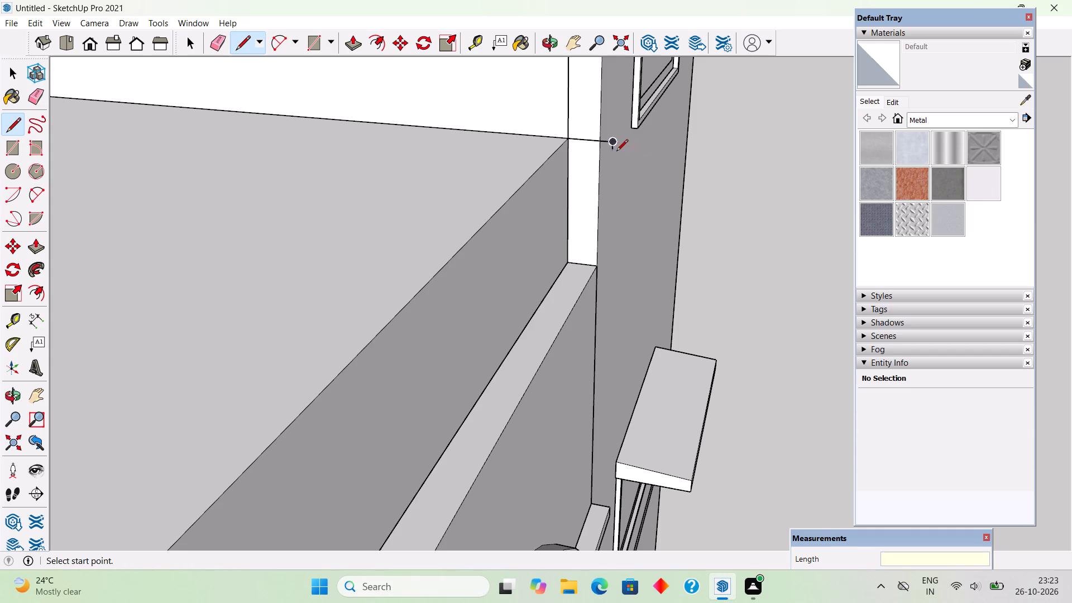
Continue the profile from the lower end of the 2" line: 4" outward, 2" down and 5" back inward.
{"action": "scroll", "coordinate": [615, 152], "scroll_direction": "up", "scroll_amount": 4}
{"action": "left_click", "coordinate": [615, 152]}
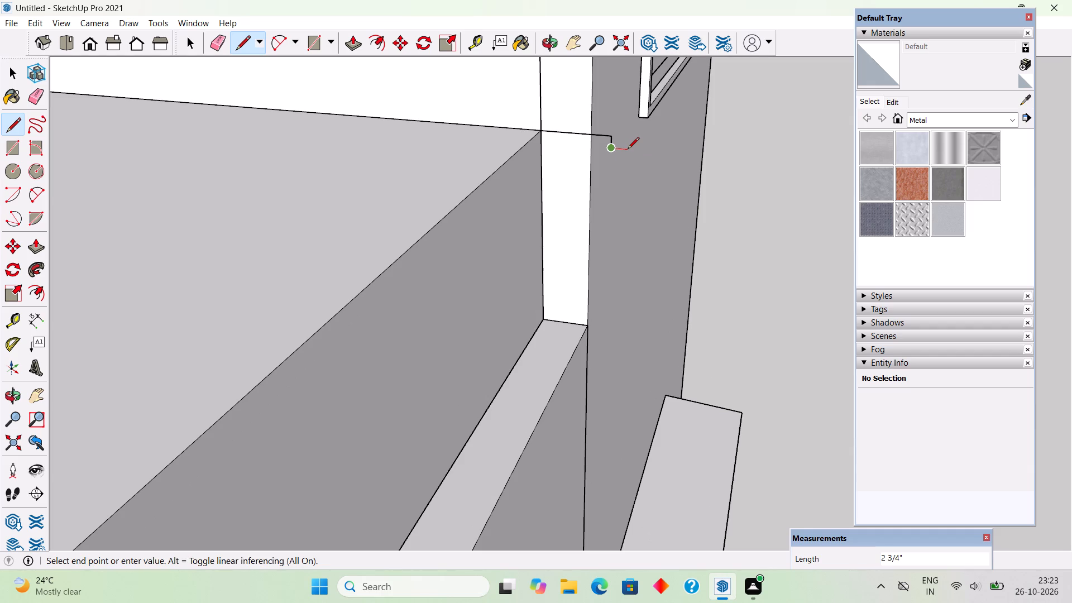
{"action": "key", "text": "4"}
{"action": "key", "text": "shift+quotedbl"}
{"action": "key", "text": "Return"}
{"action": "type", "text": "2\""}
{"action": "key", "text": "Return"}
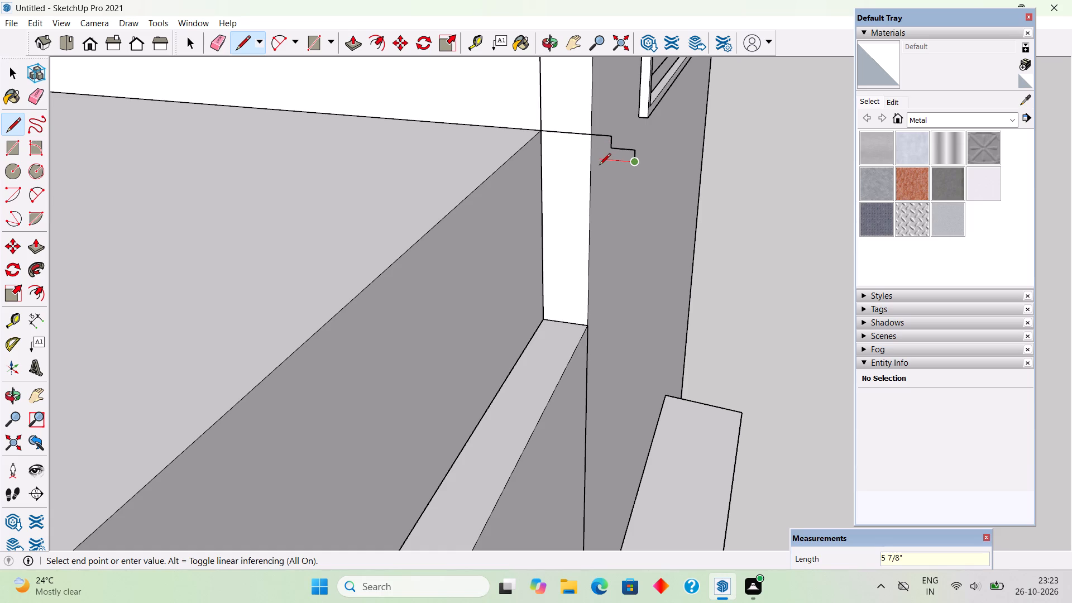
{"action": "key", "text": "5"}
{"action": "key", "text": "shift+quotedbl"}
{"action": "key", "text": "Return"}
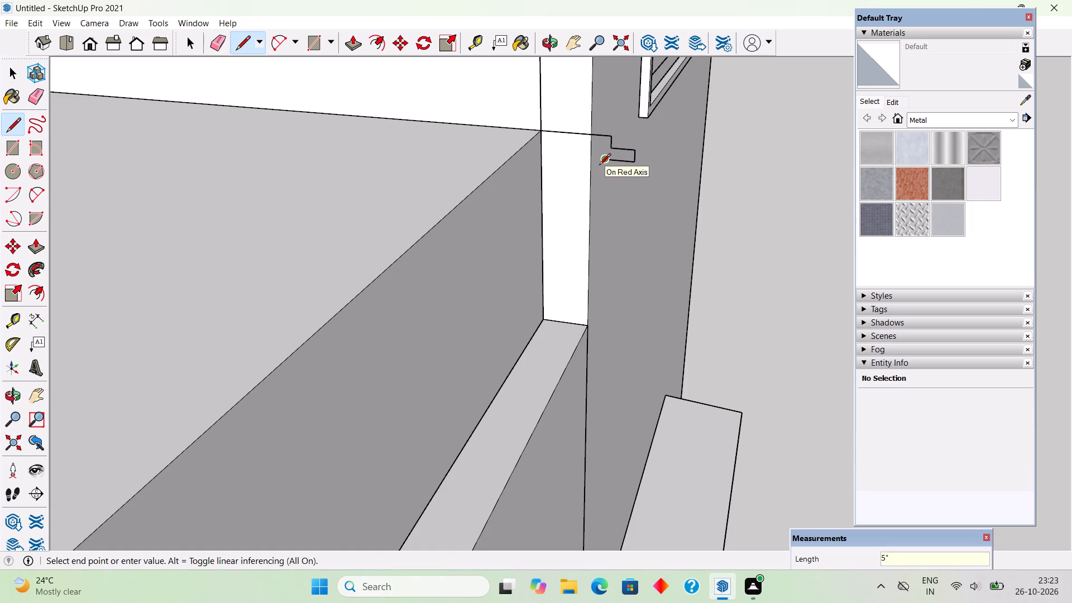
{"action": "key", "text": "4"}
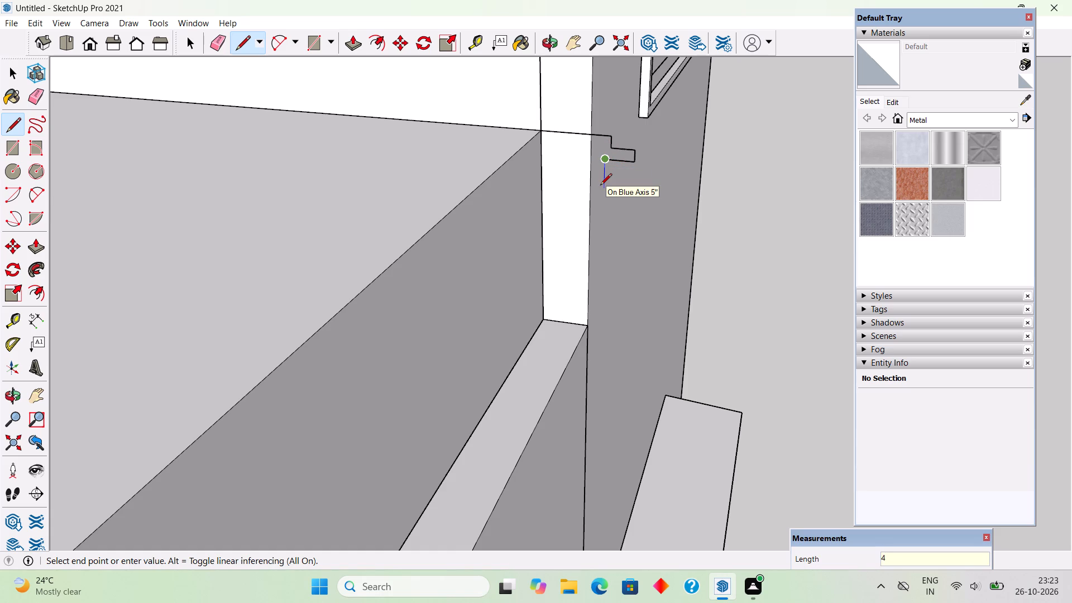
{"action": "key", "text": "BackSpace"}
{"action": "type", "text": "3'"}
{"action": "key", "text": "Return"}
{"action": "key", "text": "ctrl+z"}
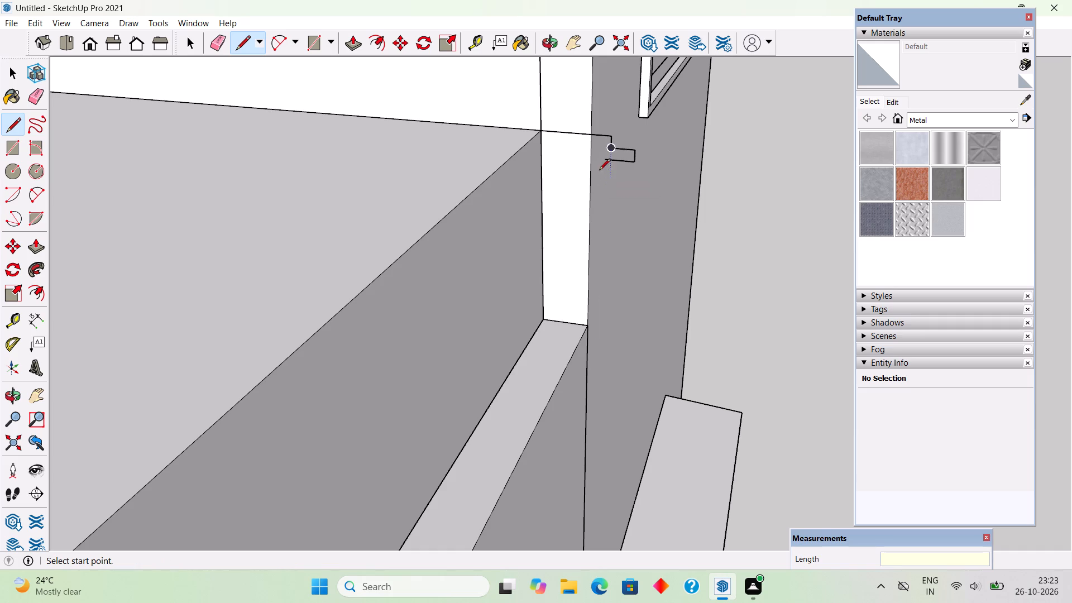
Continue the profile from the inner end of the 5" line: 3" down, 4" inward and 4" down.
{"action": "left_click", "coordinate": [604, 162]}
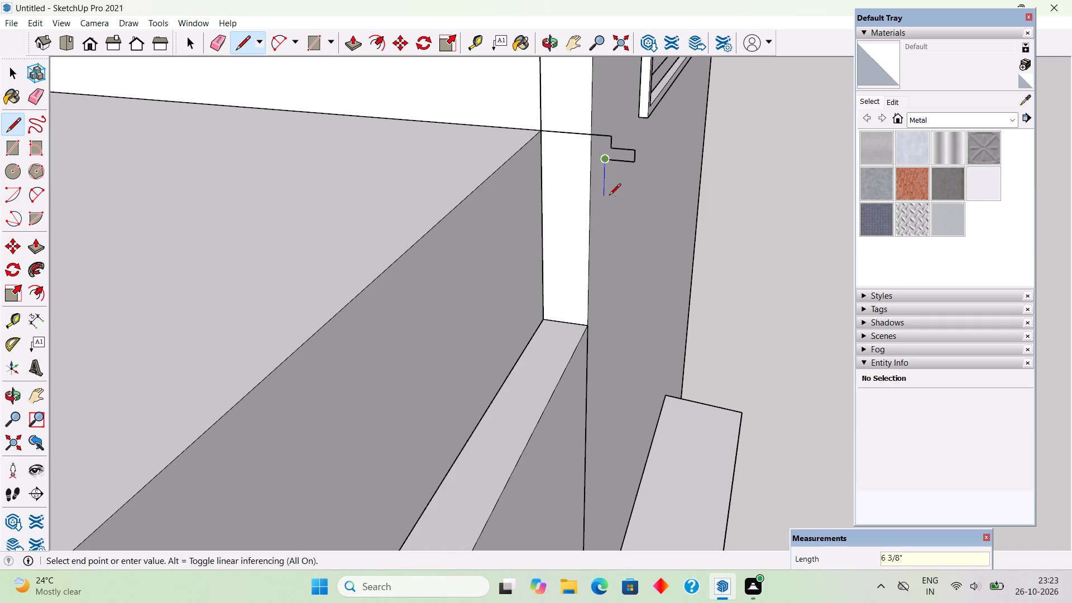
{"action": "type", "text": "3\""}
{"action": "key", "text": "Return"}
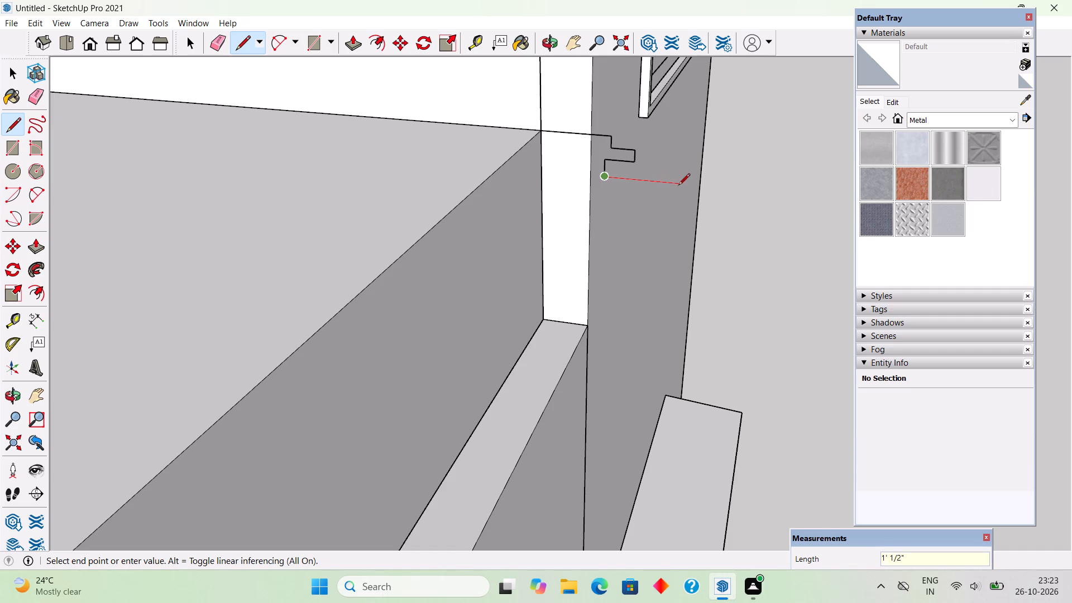
{"action": "scroll", "coordinate": [577, 182], "scroll_direction": "up", "scroll_amount": 4}
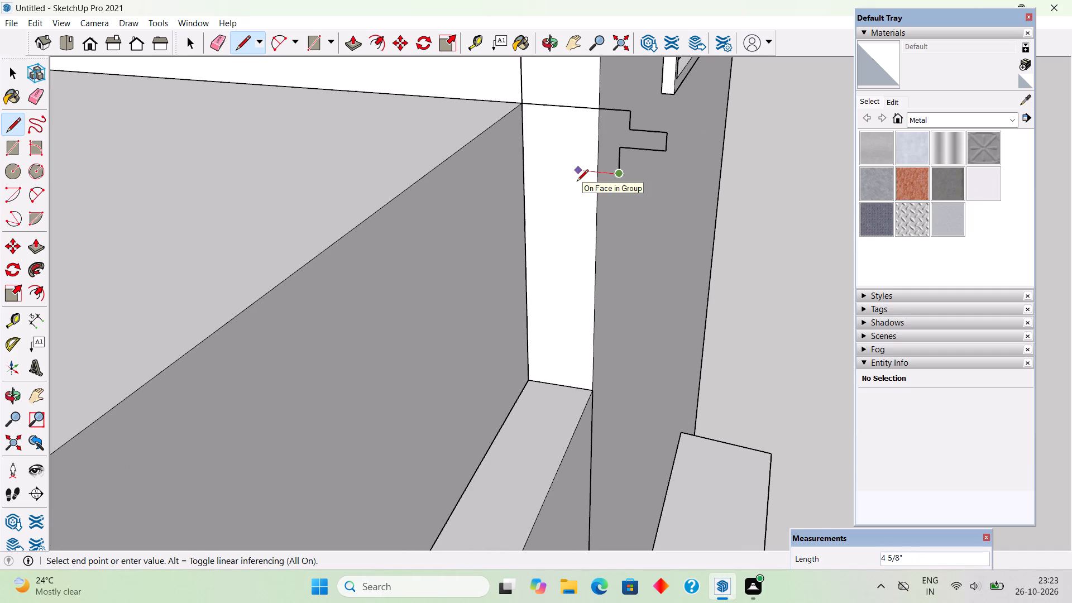
{"action": "type", "text": "4\""}
{"action": "key", "text": "Return"}
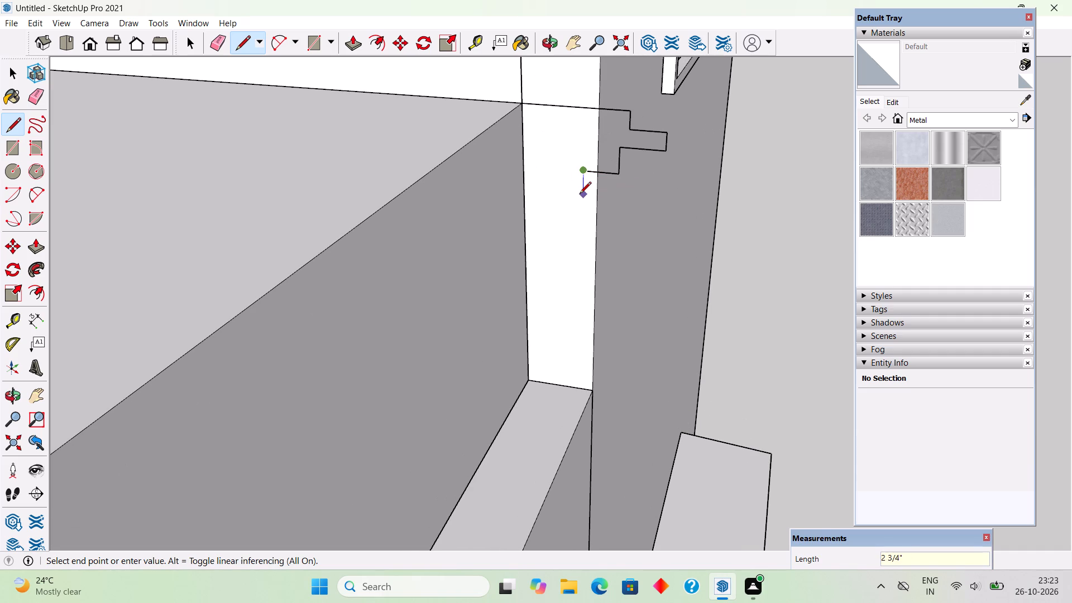
{"action": "type", "text": "4\""}
{"action": "key", "text": "Return"}
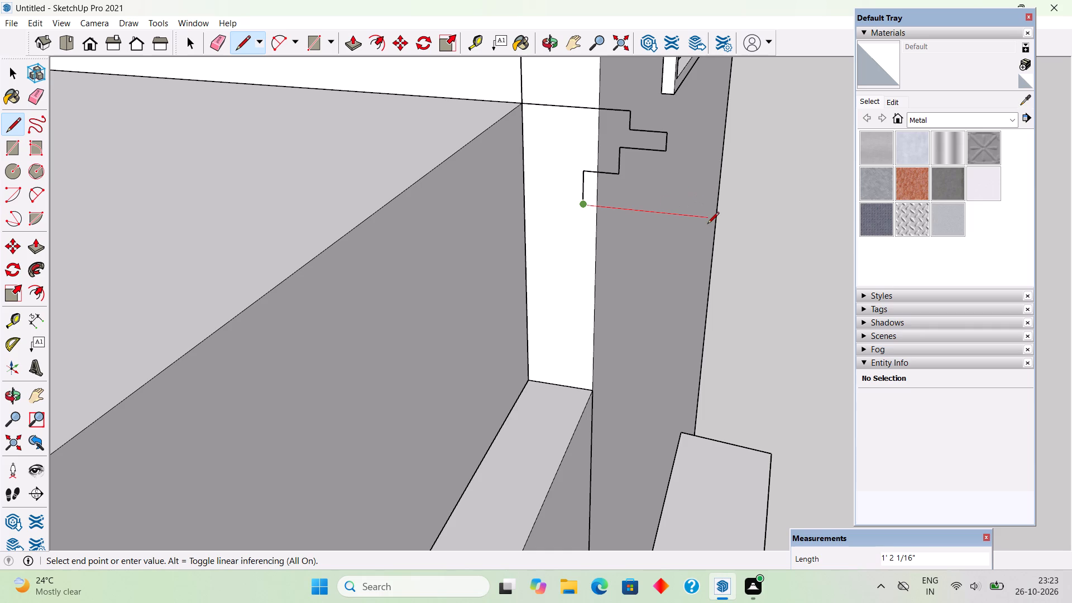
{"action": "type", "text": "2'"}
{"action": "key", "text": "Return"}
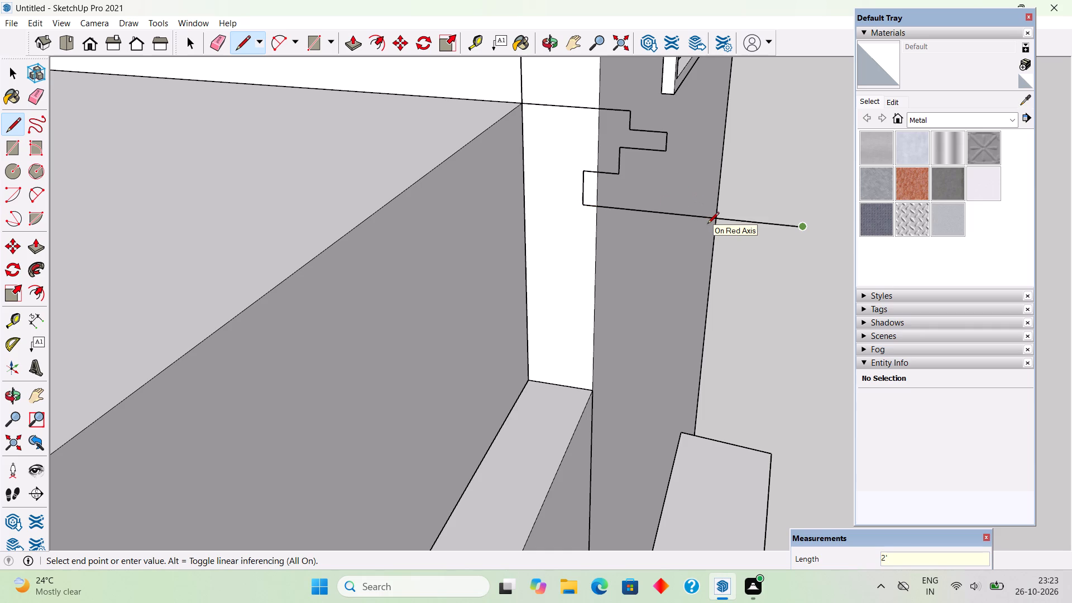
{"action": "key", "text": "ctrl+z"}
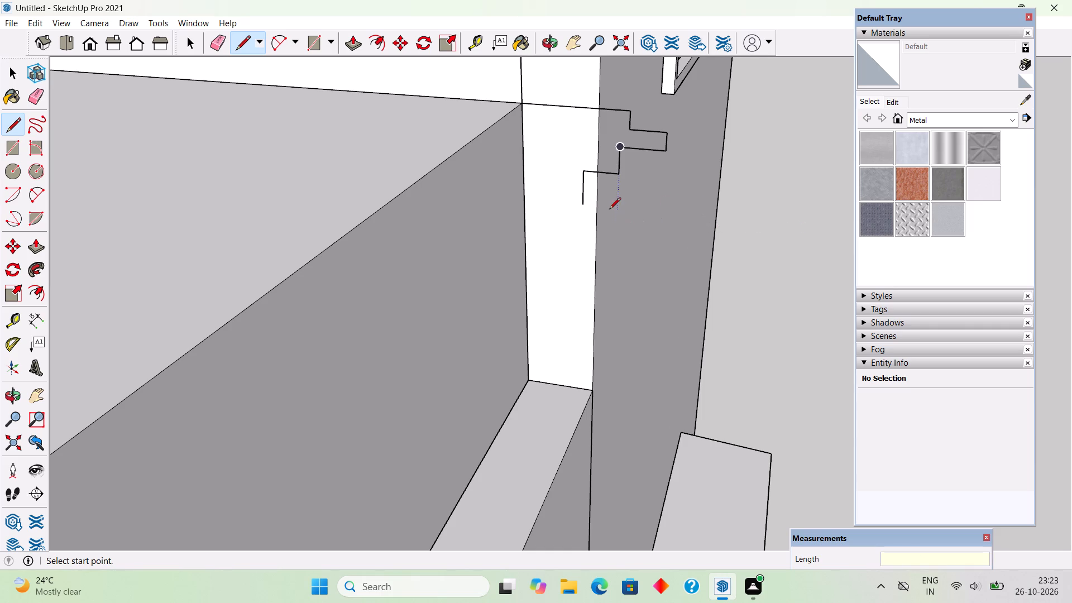
Add the next projection from the profile's lower end: 1' outward, 4" down, 8" inward and 3" down.
{"action": "left_click", "coordinate": [580, 204]}
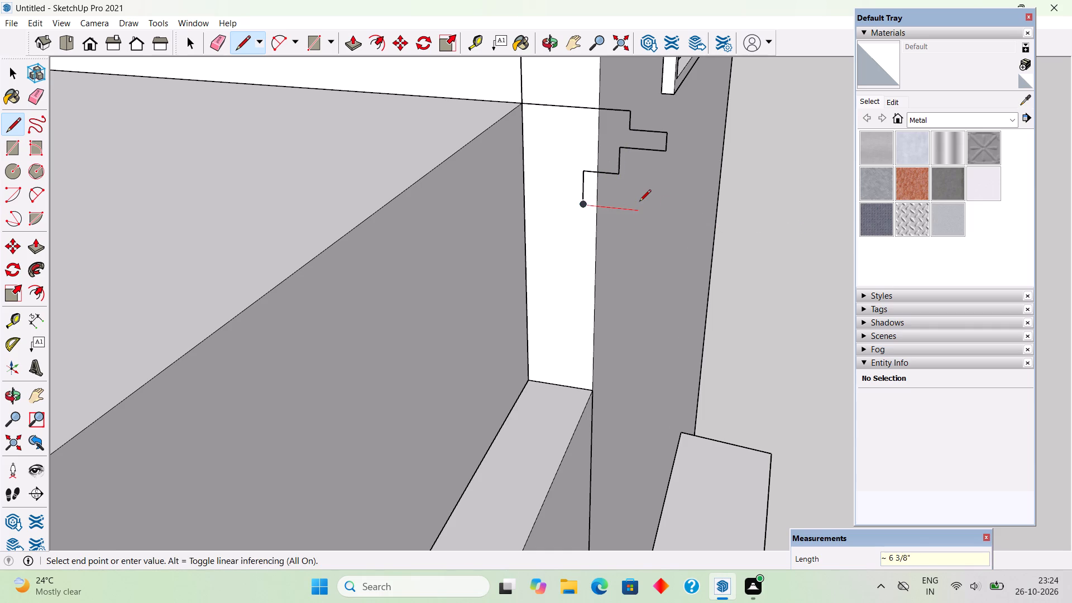
{"action": "type", "text": "1'"}
{"action": "key", "text": "Return"}
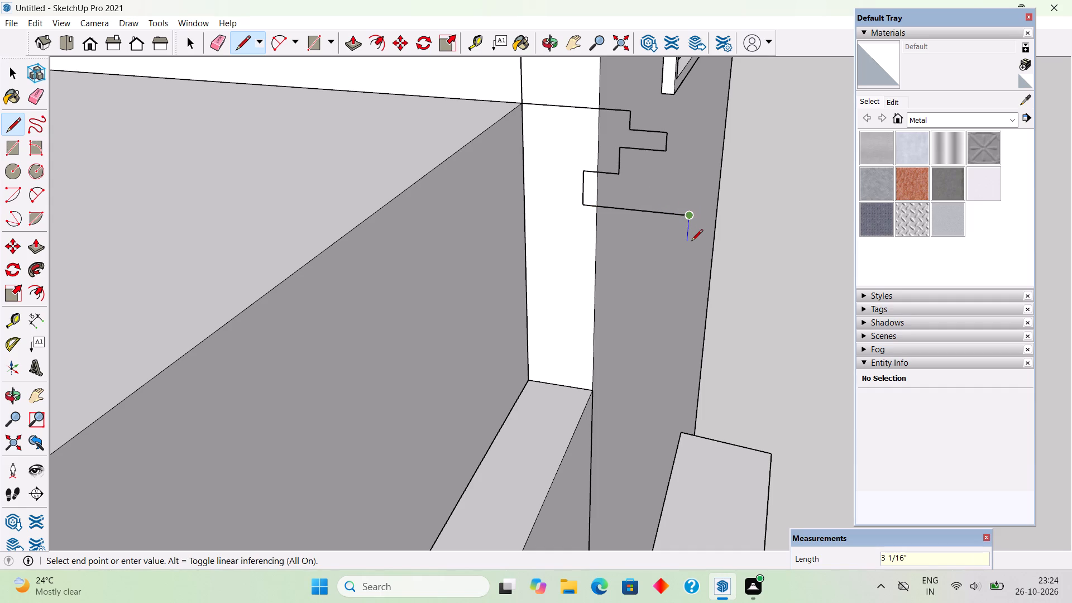
{"action": "type", "text": "4\""}
{"action": "key", "text": "Return"}
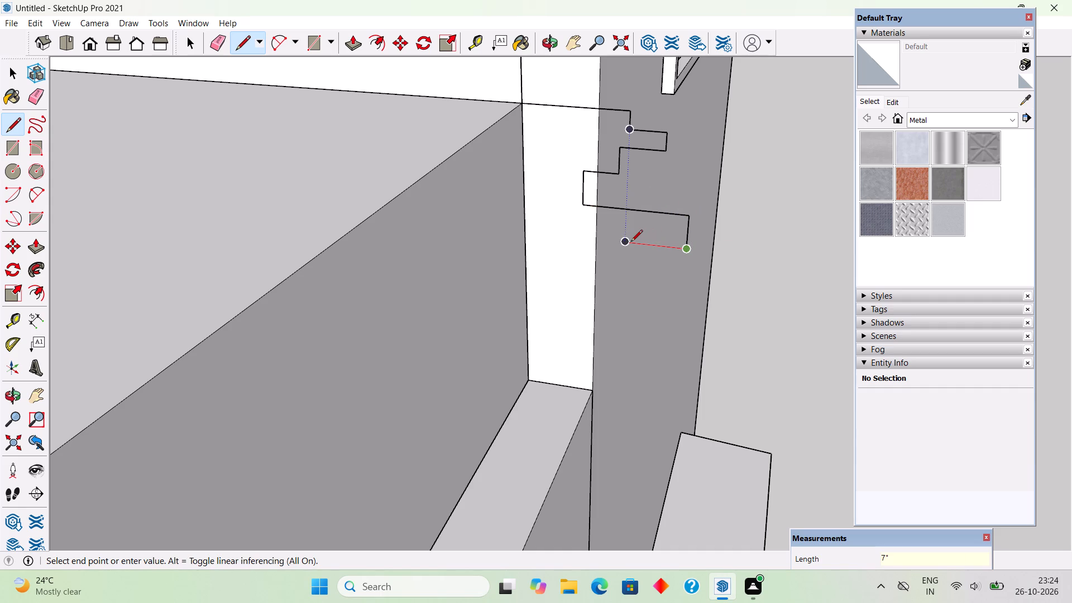
{"action": "type", "text": "8\""}
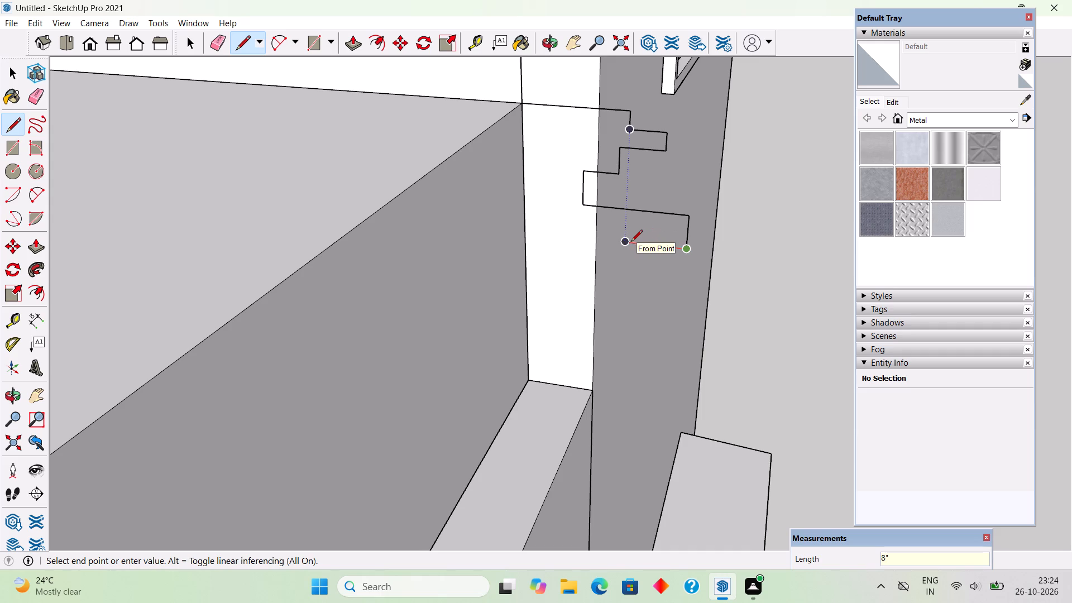
{"action": "key", "text": "Return"}
{"action": "type", "text": "3\""}
{"action": "key", "text": "Return"}
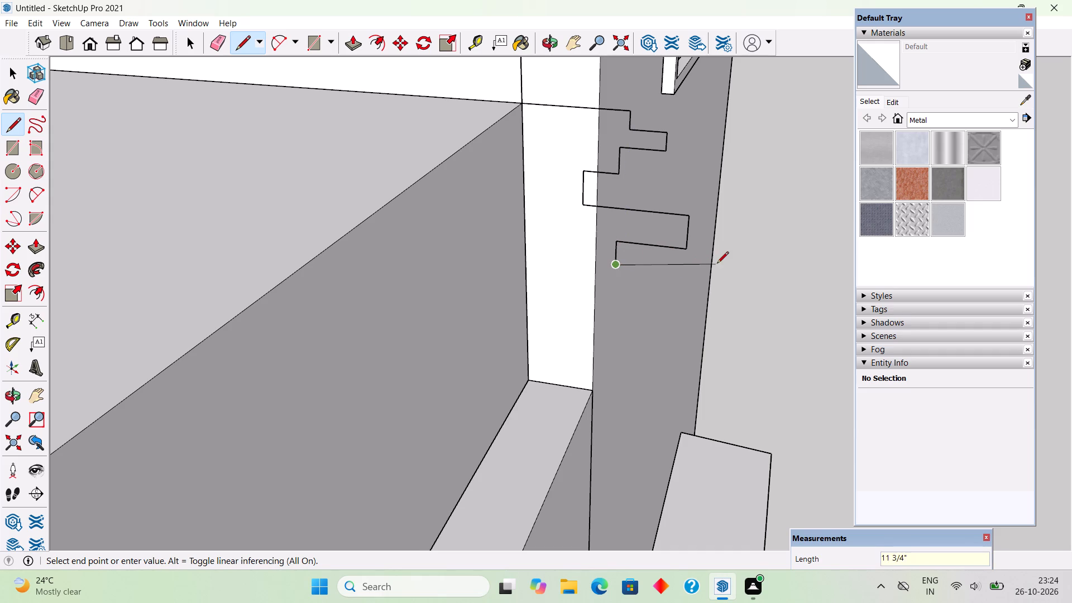
Continue the cornice profile from its lower end: 1' outward, 4" down, 5" inward and 5" down.
{"action": "key", "text": "1"}
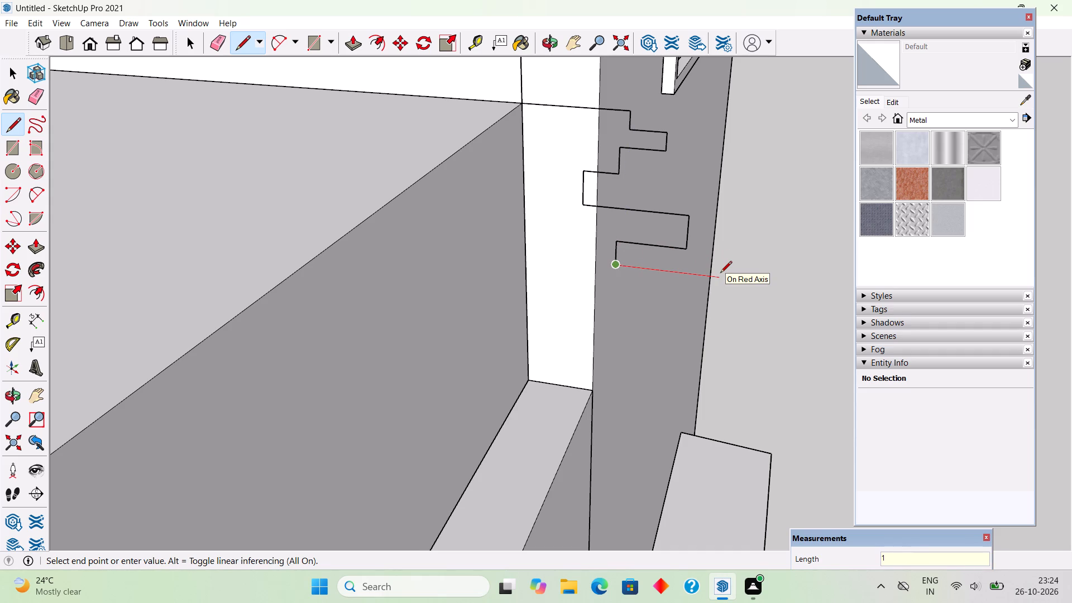
{"action": "key", "text": "apostrophe"}
{"action": "key", "text": "Return"}
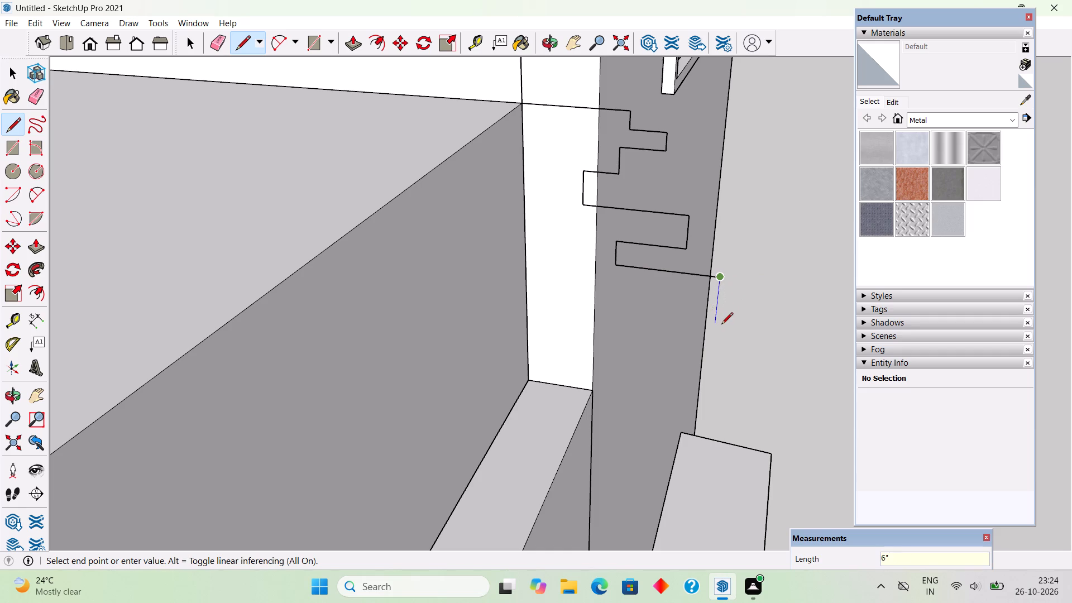
{"action": "type", "text": "4\""}
{"action": "key", "text": "Return"}
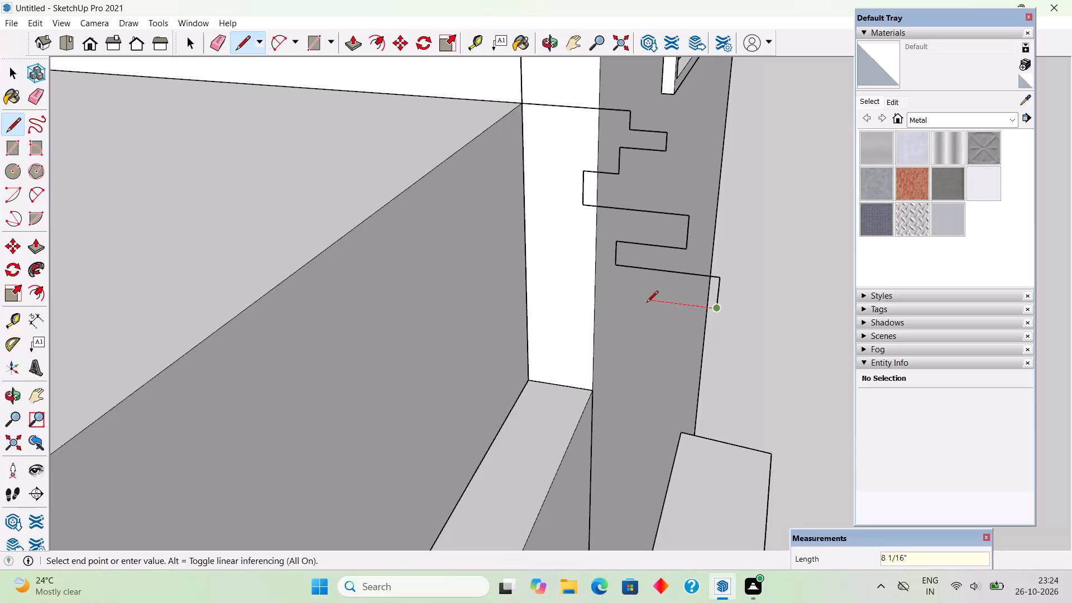
{"action": "type", "text": "5\""}
{"action": "key", "text": "Return"}
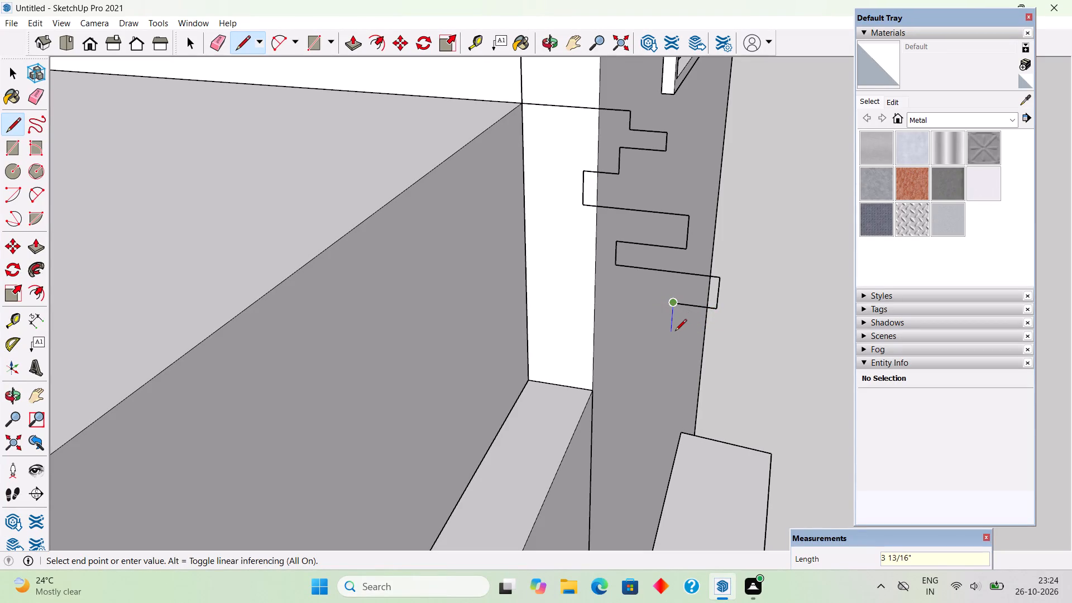
{"action": "key", "text": "5"}
{"action": "key", "text": "shift+quotedbl"}
{"action": "key", "text": "Return"}
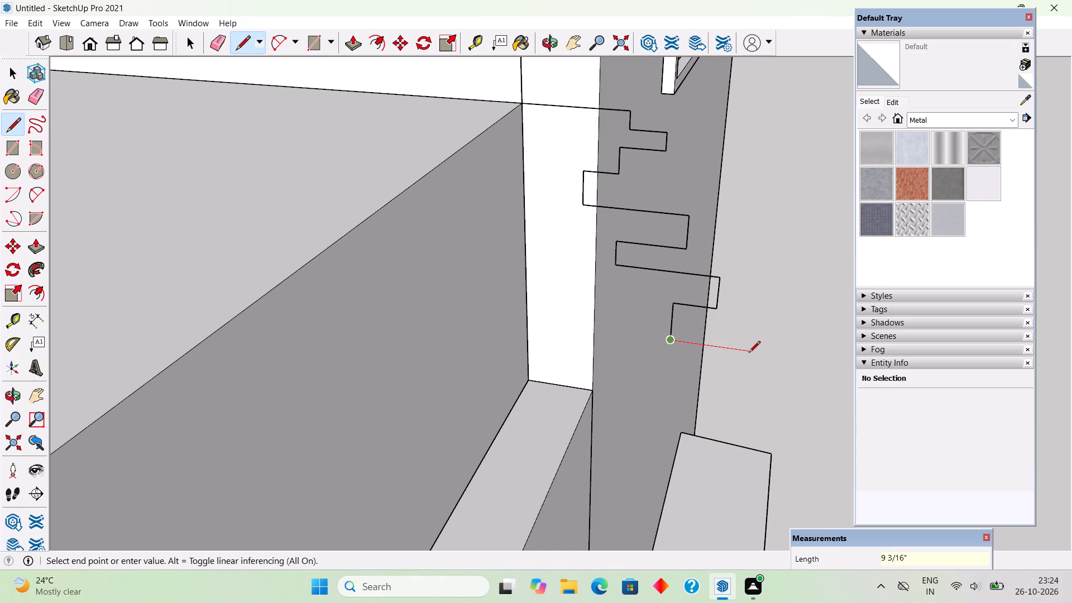
Add the lowest projection from the profile's end: 1' outward, a 3" end line, 1.5' inward and 3" down.
{"action": "type", "text": "1'"}
{"action": "key", "text": "Return"}
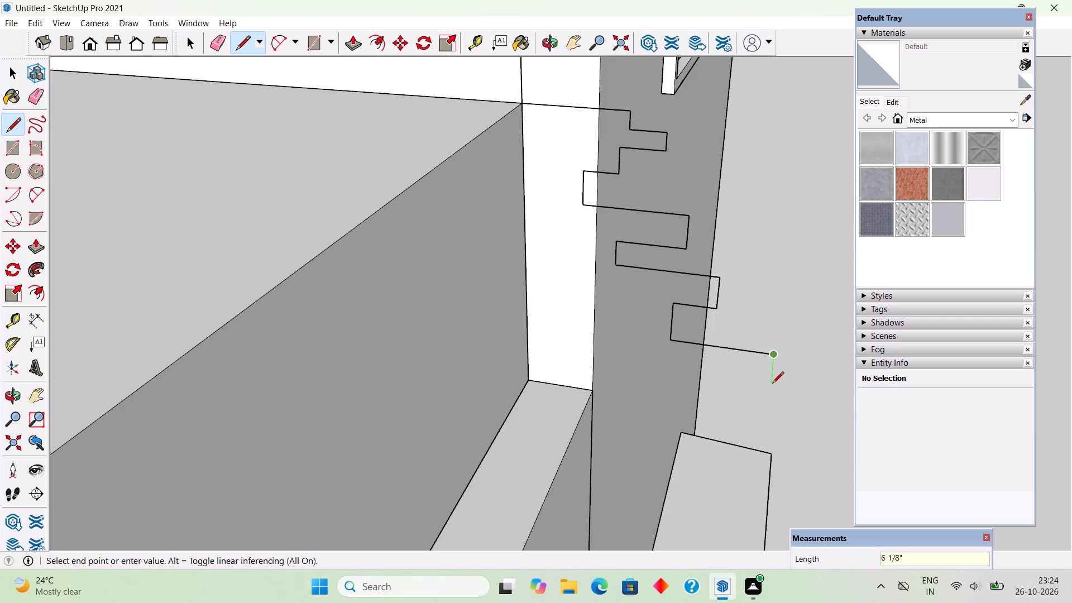
{"action": "type", "text": "3\""}
{"action": "key", "text": "Return"}
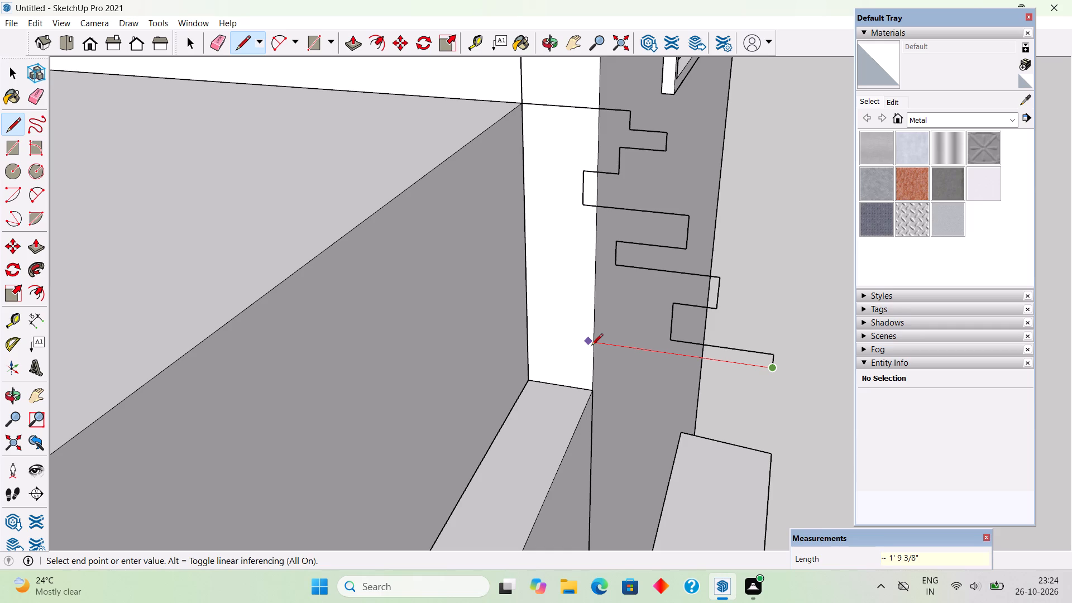
{"action": "type", "text": "1.5"}
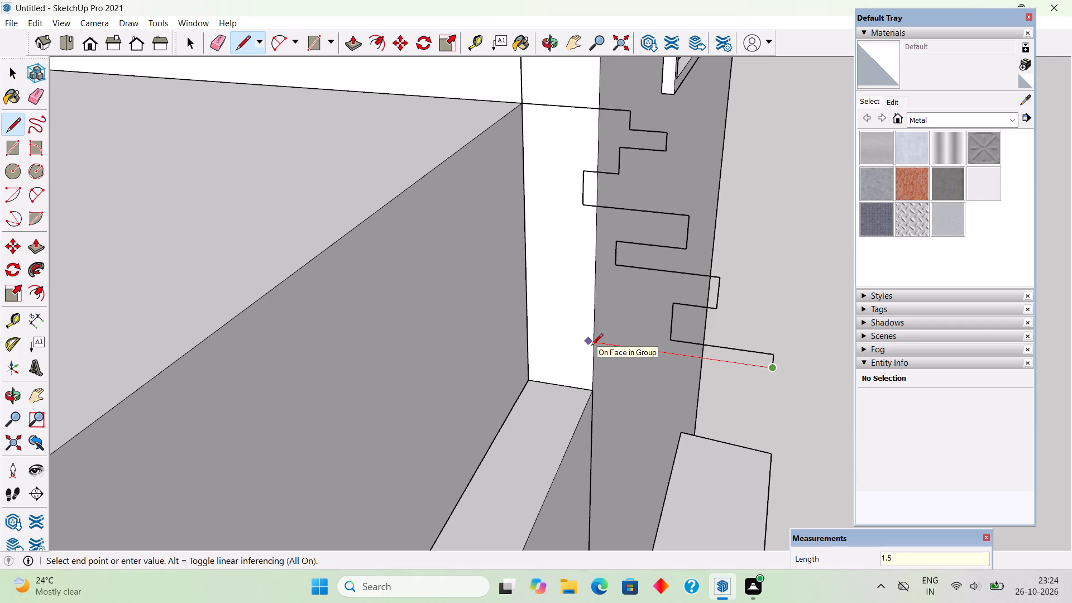
{"action": "key", "text": "apostrophe"}
{"action": "key", "text": "Return"}
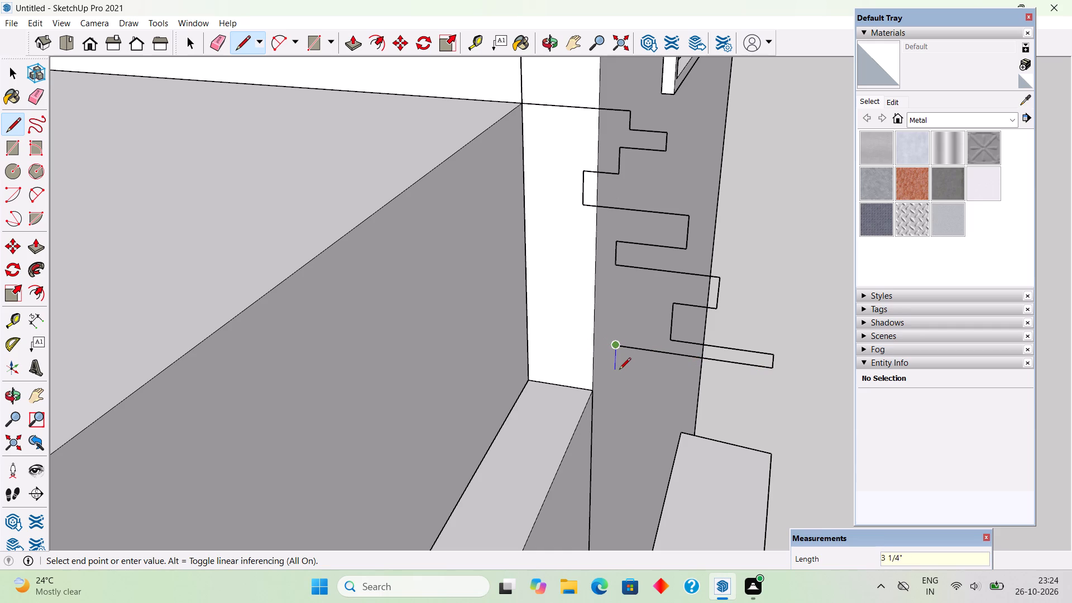
{"action": "type", "text": "3\""}
{"action": "key", "text": "Return"}
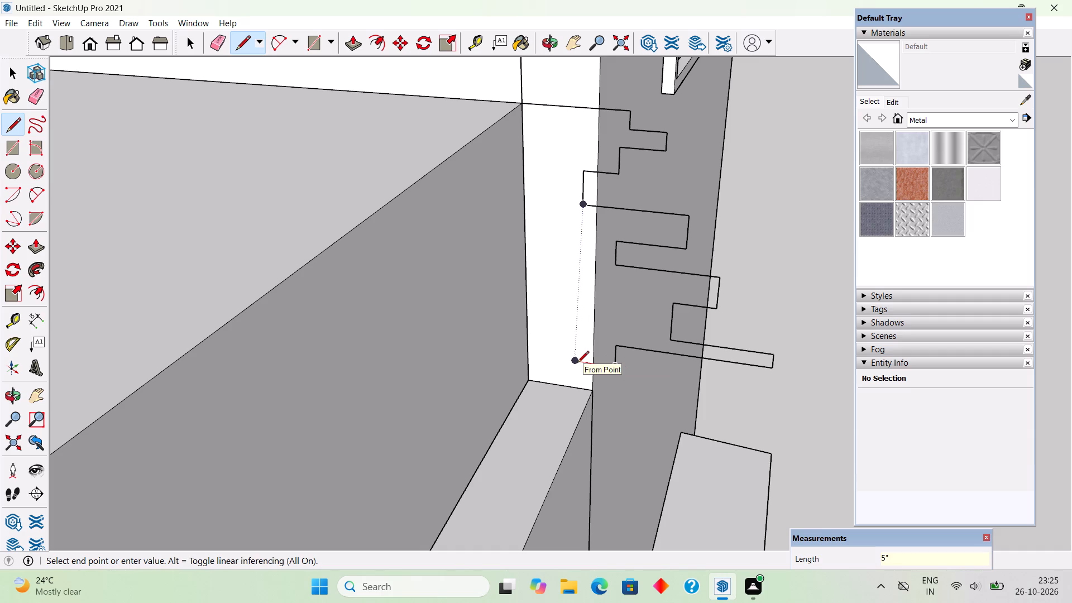
Continue the profile below the lowest projection: 2" inward, 2" down and 4" outward.
{"action": "type", "text": "2\""}
{"action": "key", "text": "Return"}
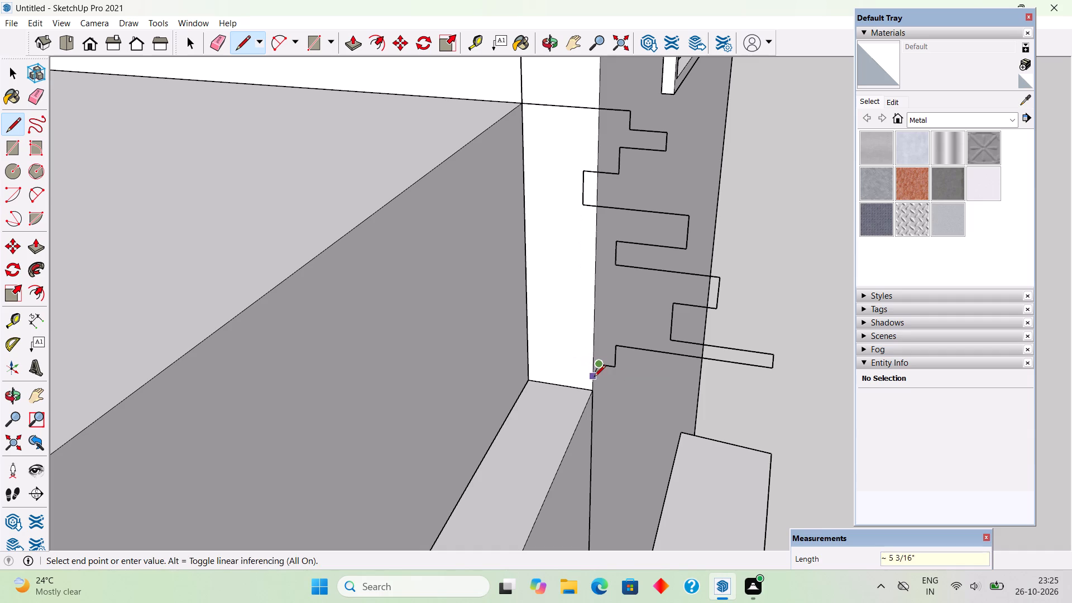
{"action": "type", "text": "2\""}
{"action": "key", "text": "Return"}
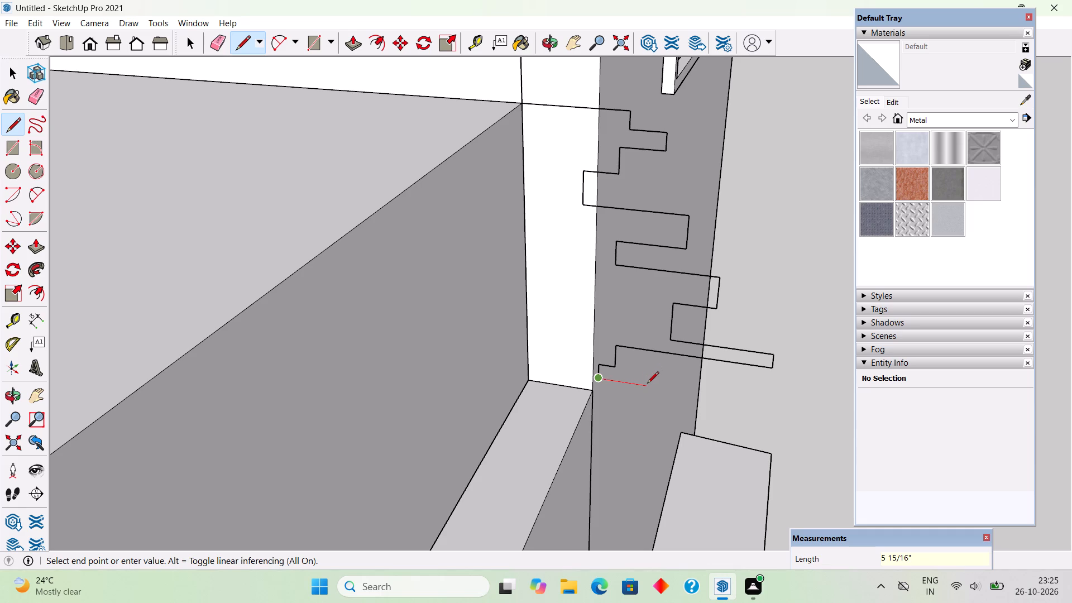
{"action": "type", "text": "4\""}
{"action": "key", "text": "Return"}
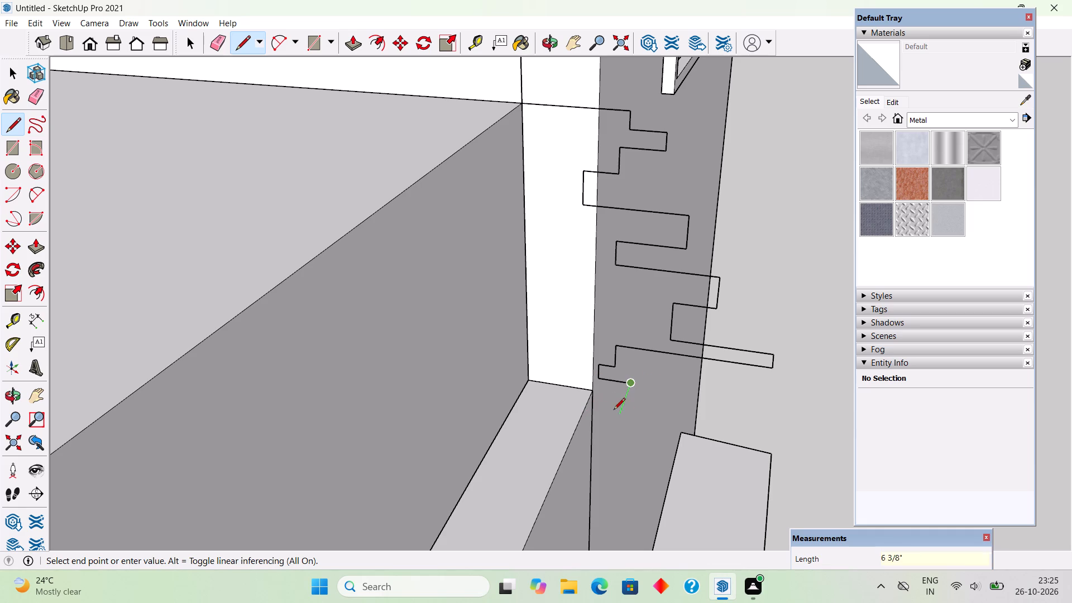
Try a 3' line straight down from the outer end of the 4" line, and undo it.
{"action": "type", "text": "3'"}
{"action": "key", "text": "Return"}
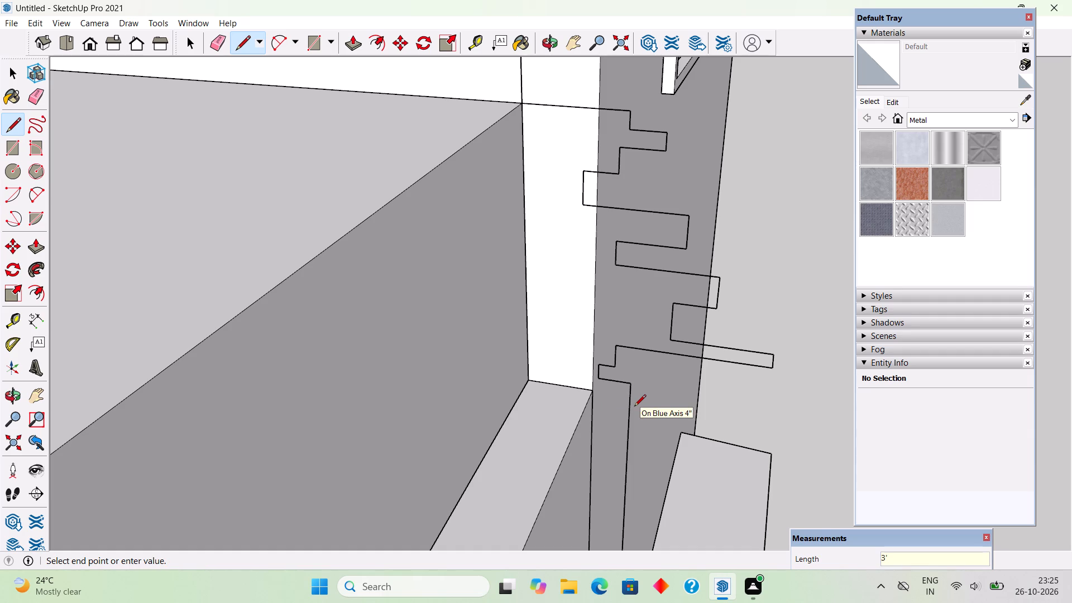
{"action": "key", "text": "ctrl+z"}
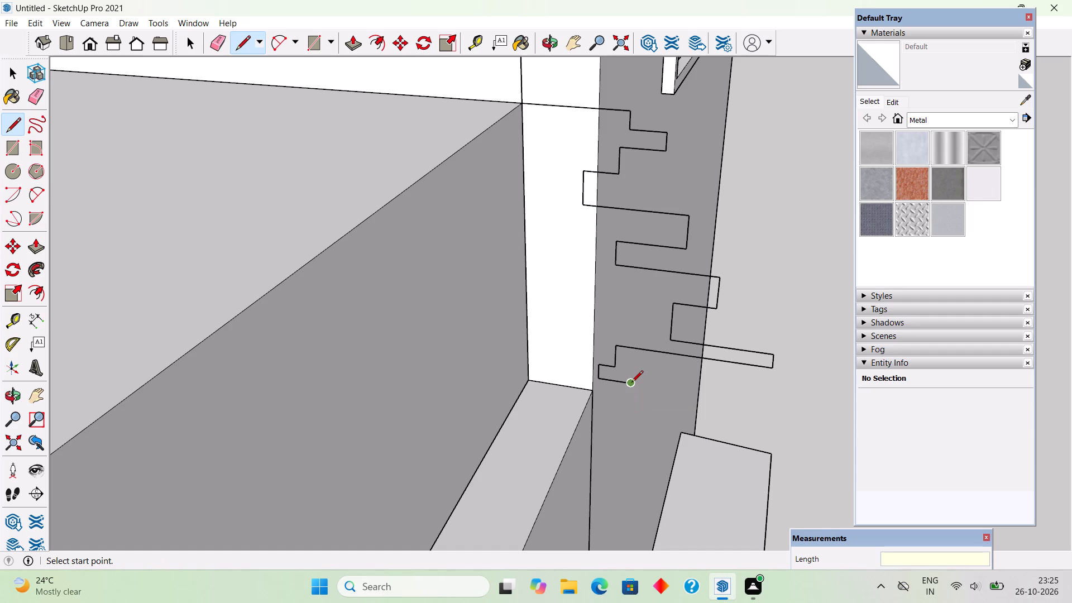
Draw a 3" line down from the outer end of the 4" line, and a 1' 2" line inward to the wall.
{"action": "left_click", "coordinate": [631, 383]}
{"action": "key", "text": "3"}
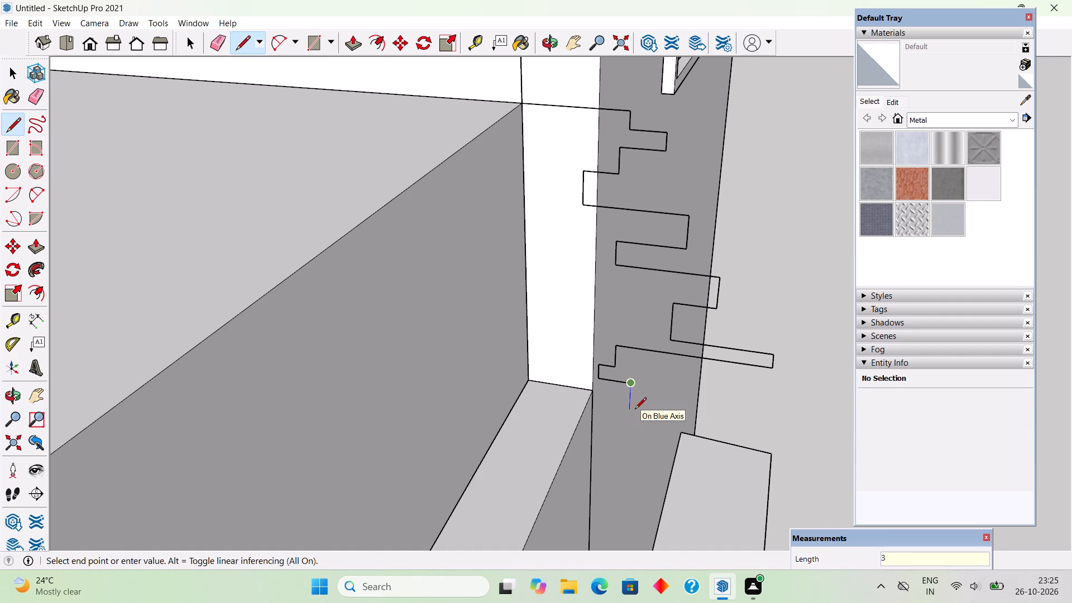
{"action": "key", "text": "shift+quotedbl"}
{"action": "key", "text": "Return"}
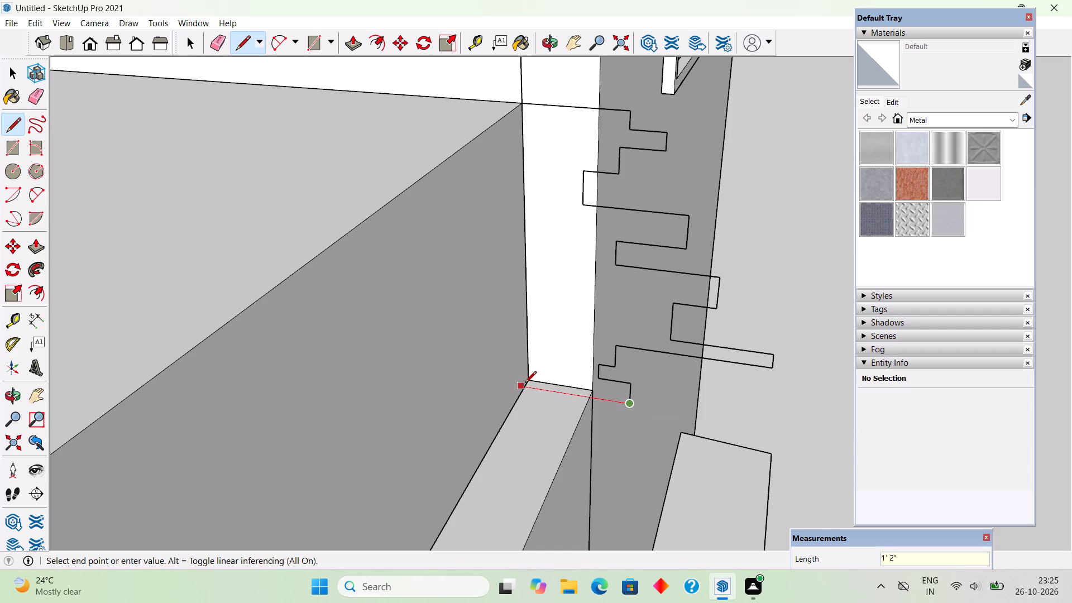
{"action": "left_click", "coordinate": [525, 384]}
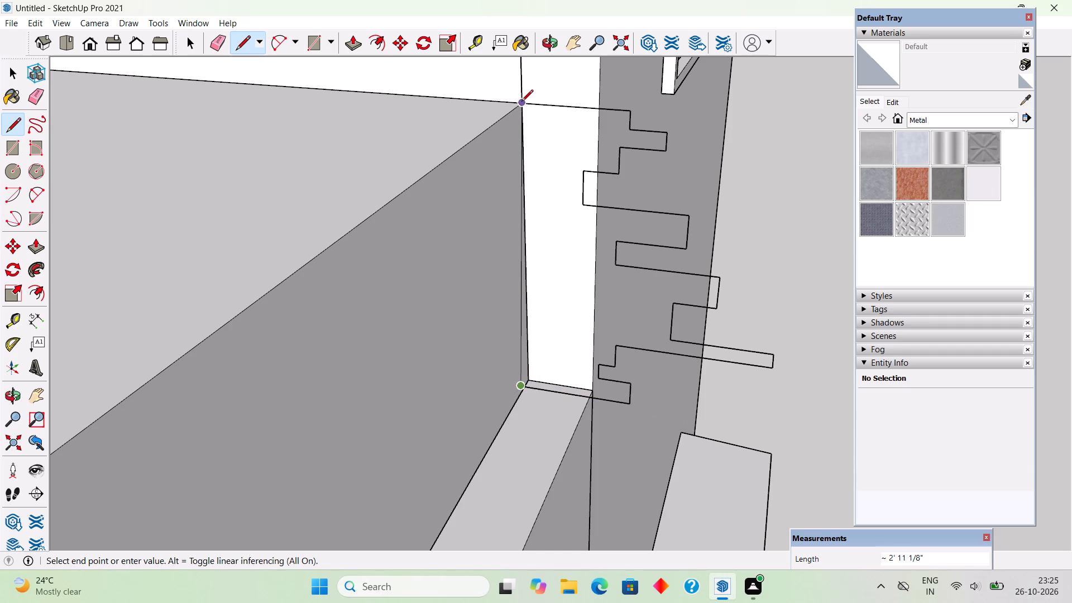
{"action": "key", "text": "space"}
Delete the slanted short line at the outer end of the lowest projection.
{"action": "middle_click_drag", "start_coordinate": [486, 309], "coordinate": [243, 285]}
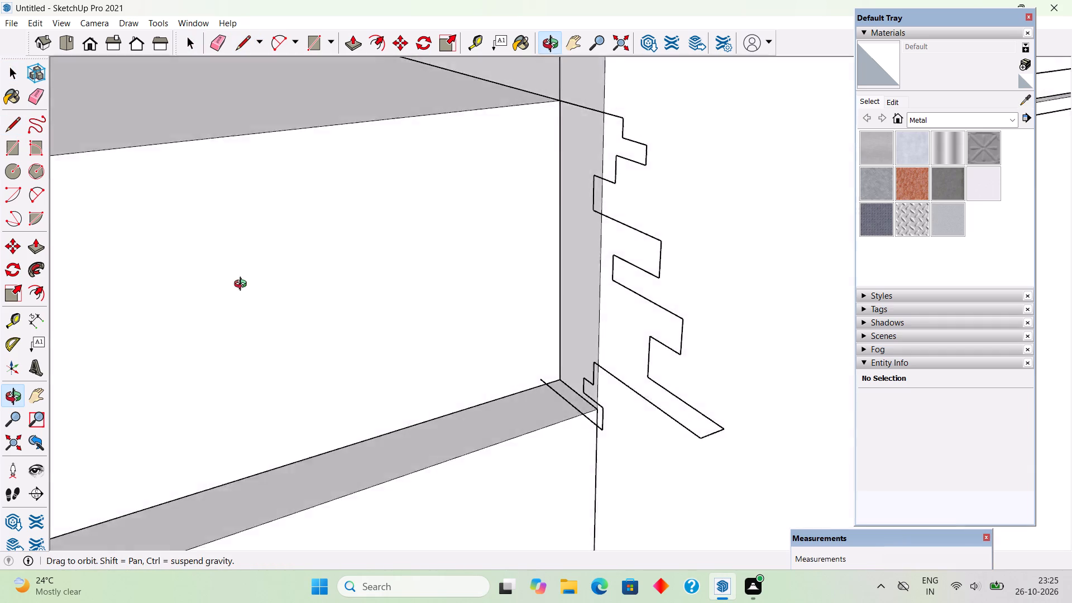
{"action": "middle_click_drag", "start_coordinate": [243, 285], "coordinate": [273, 300]}
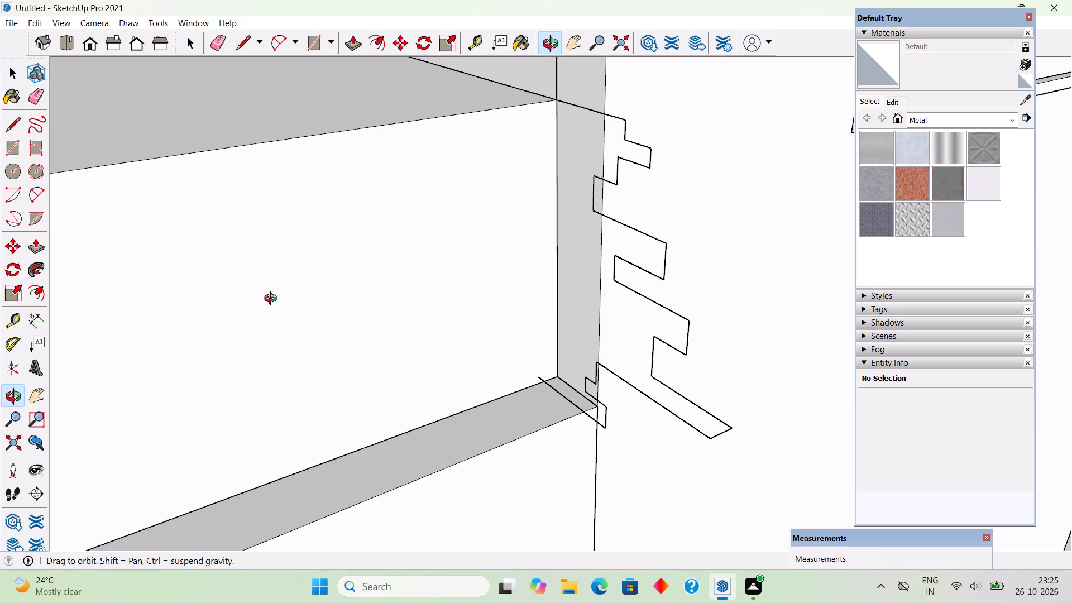
{"action": "middle_click_drag", "start_coordinate": [273, 300], "coordinate": [273, 300]}
{"action": "scroll", "coordinate": [274, 297], "scroll_direction": "down", "scroll_amount": 2}
{"action": "scroll", "coordinate": [575, 404], "scroll_direction": "up", "scroll_amount": 1}
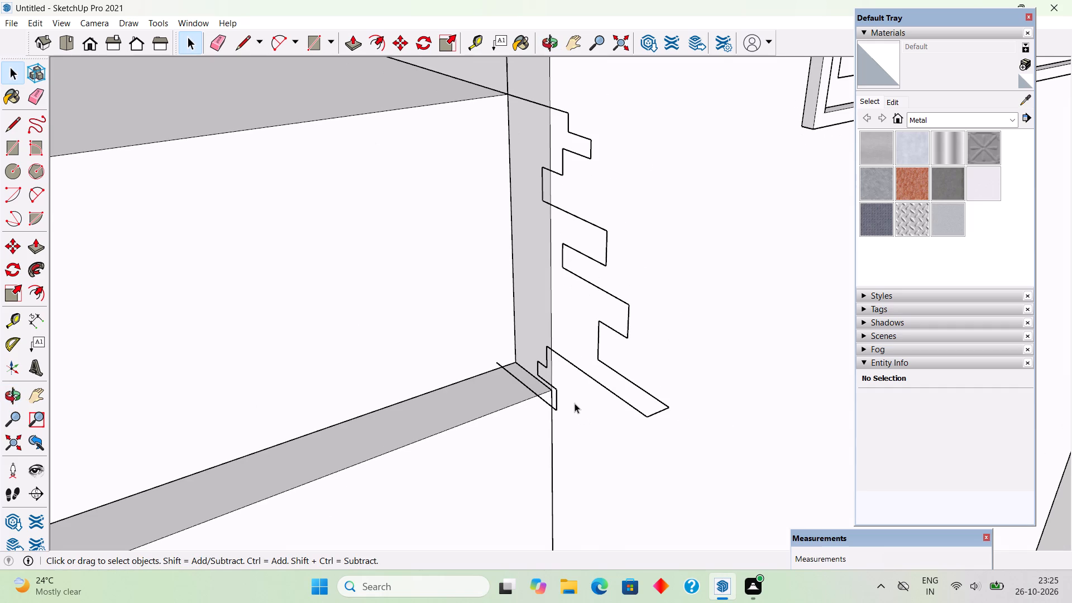
{"action": "left_click", "coordinate": [658, 411]}
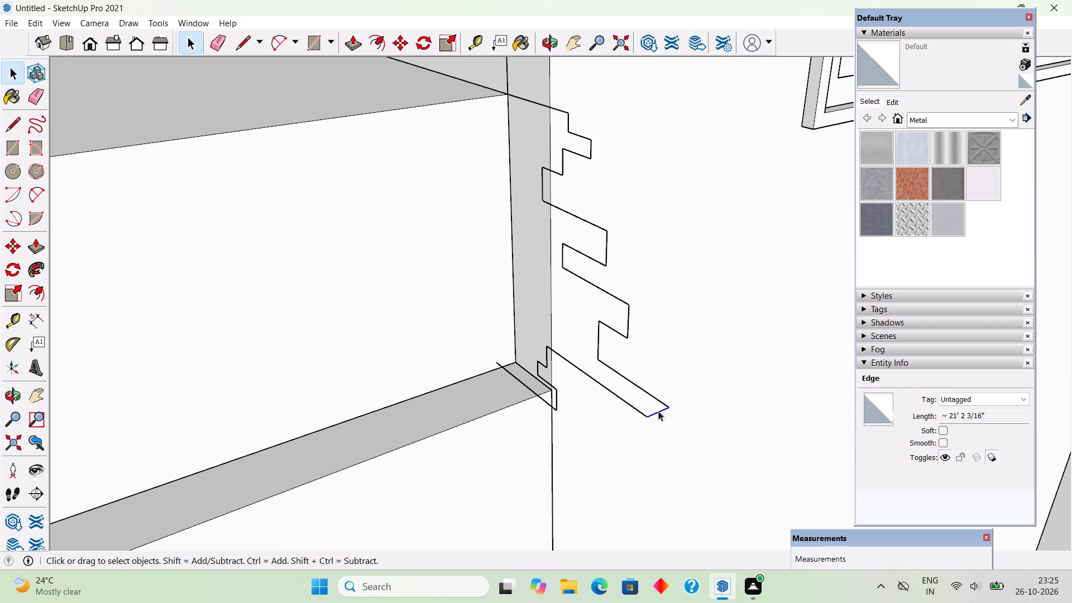
{"action": "key", "text": "Delete"}
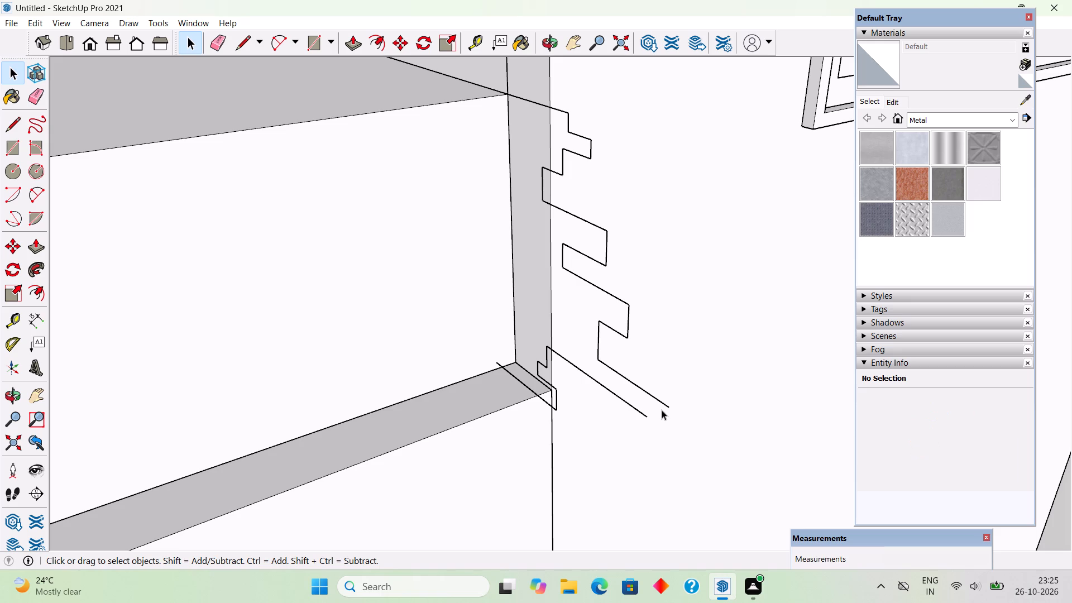
Draw a 2" vertical line down from the outer end of the lowest projection's upper 1' line.
{"action": "key", "text": "l"}
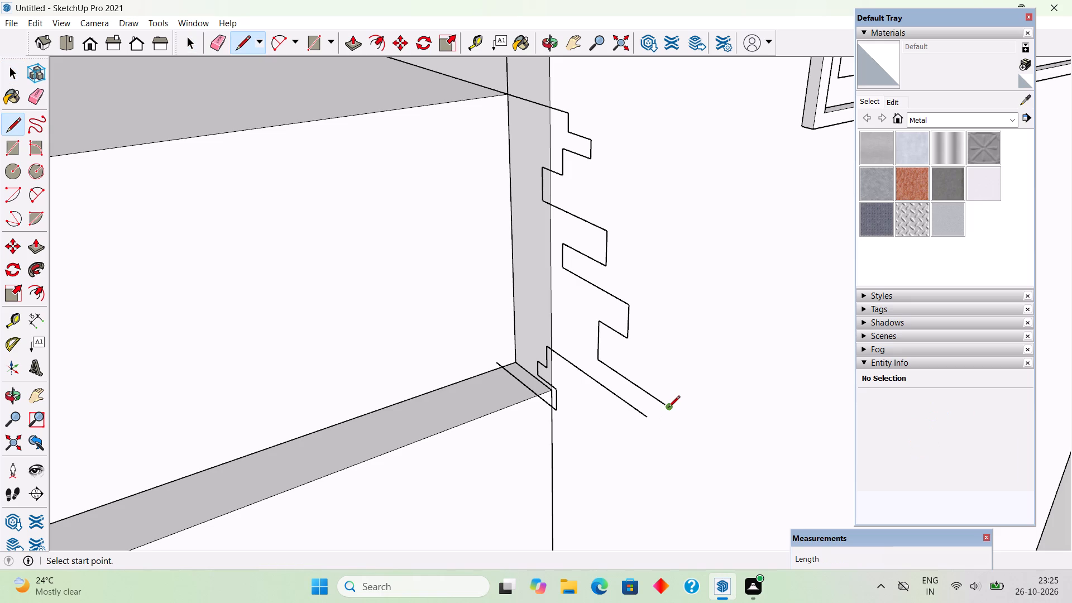
{"action": "left_click", "coordinate": [668, 408]}
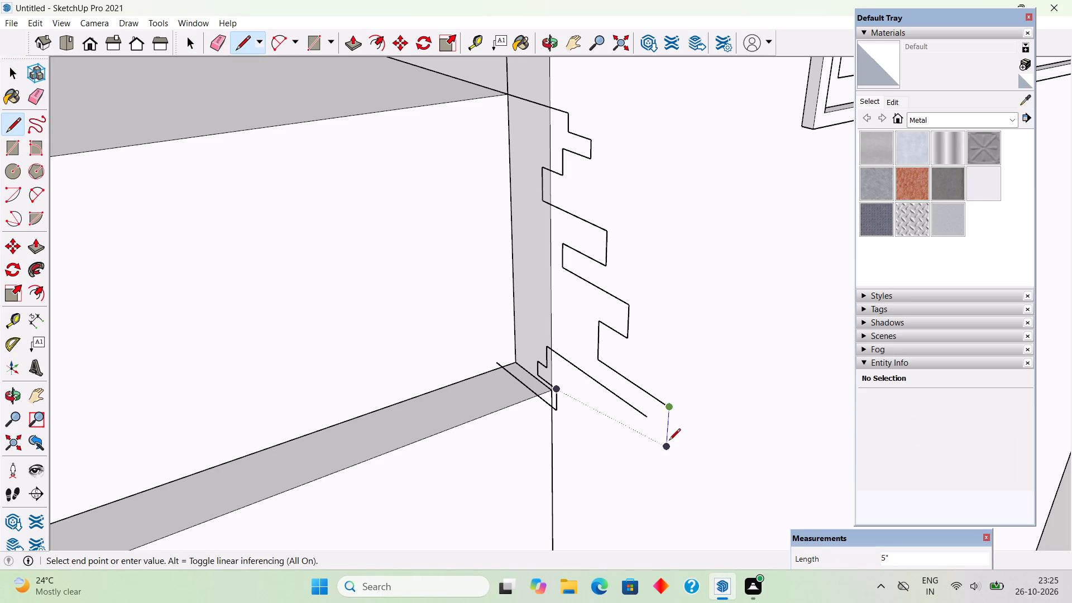
{"action": "type", "text": "2\""}
{"action": "key", "text": "Return"}
{"action": "key", "text": "space"}
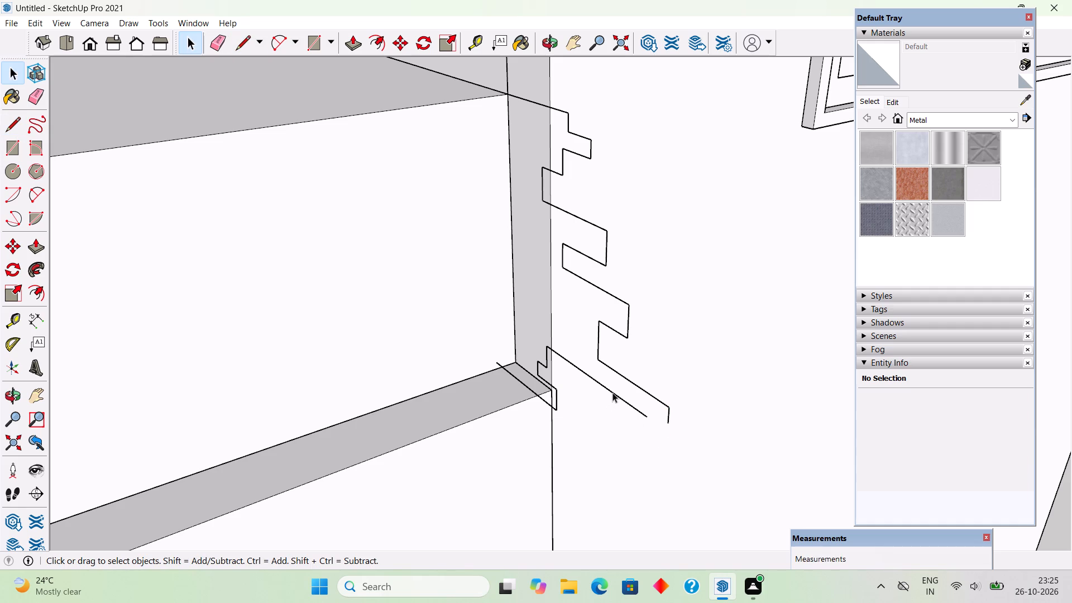
Move the detached seven-edge lower part of the profile so its outer end meets the bottom of the 2" line.
{"action": "left_click", "coordinate": [612, 393]}
{"action": "double_click", "coordinate": [612, 393]}
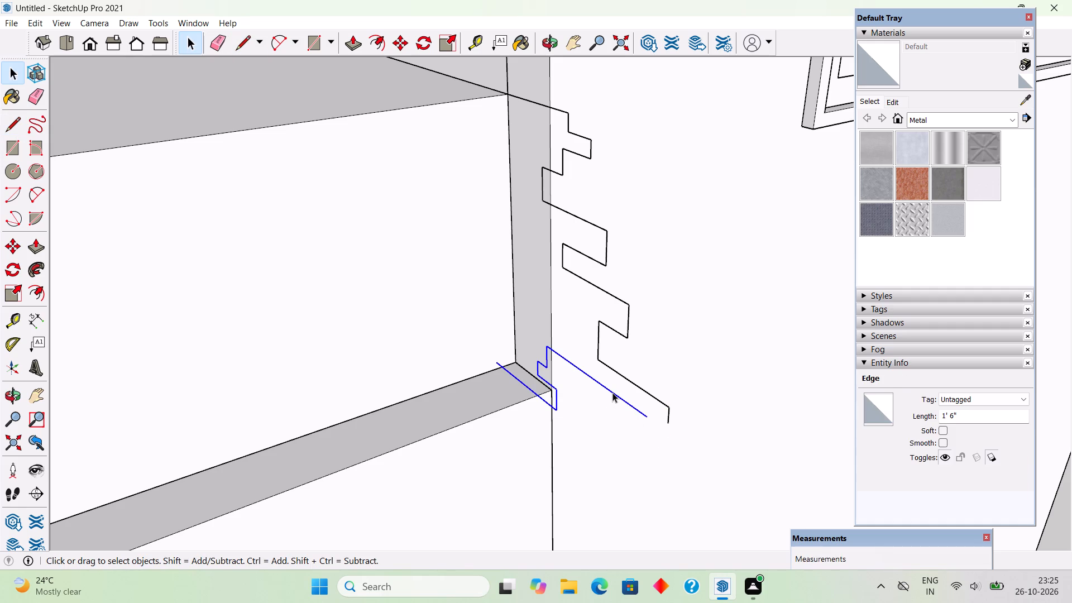
{"action": "key", "text": "m"}
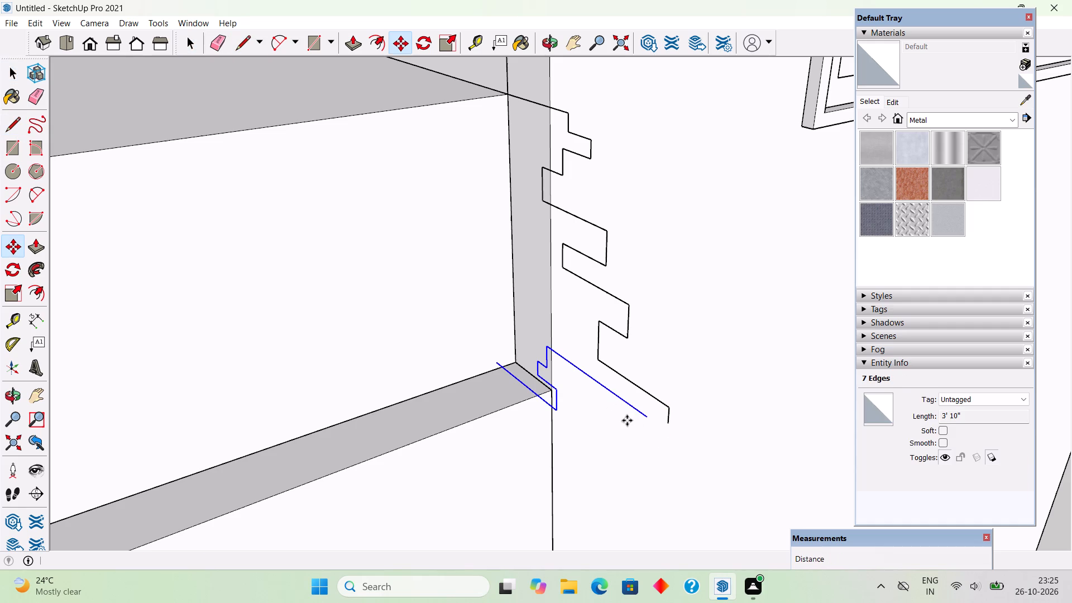
{"action": "left_click", "coordinate": [643, 420]}
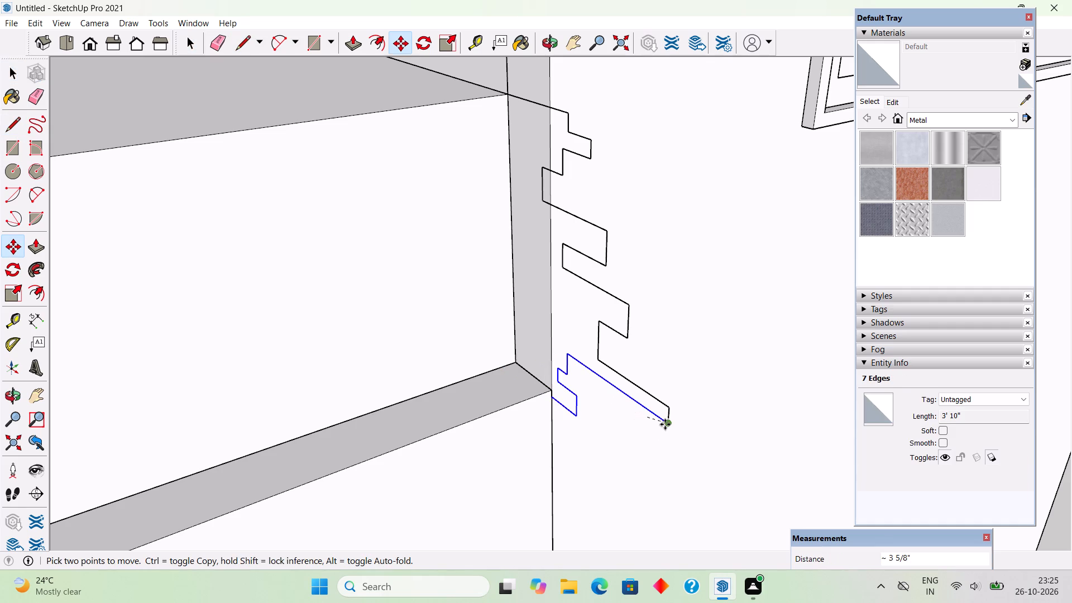
{"action": "left_click", "coordinate": [665, 424]}
{"action": "key", "text": "space"}
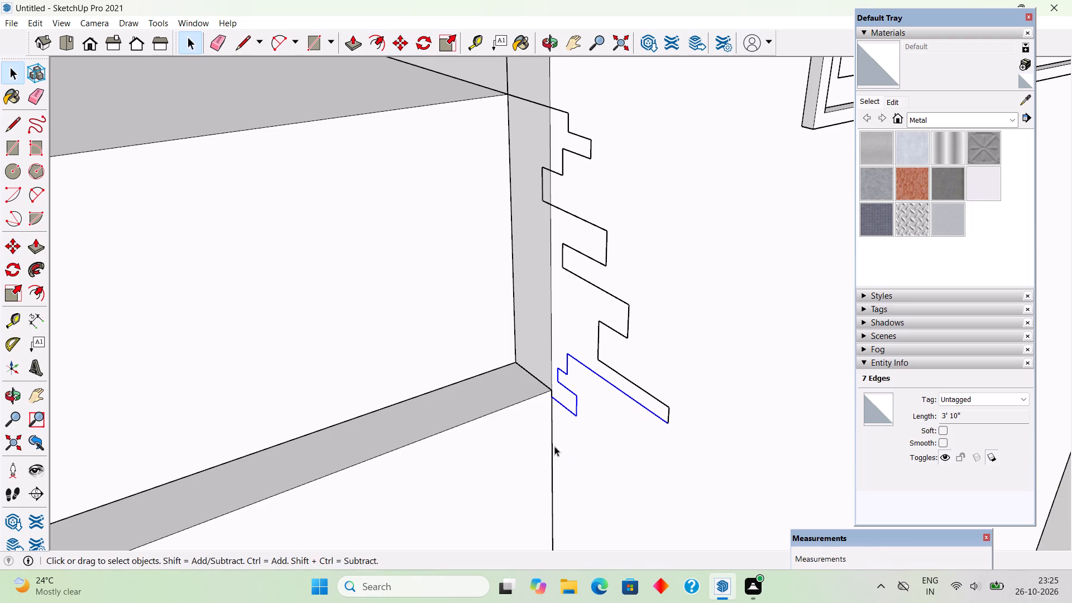
Delete the 1' 2" horizontal line at the bottom of the moved profile part.
{"action": "middle_click_drag", "start_coordinate": [574, 448], "coordinate": [785, 411]}
{"action": "scroll", "coordinate": [587, 411], "scroll_direction": "up", "scroll_amount": 4}
{"action": "scroll", "coordinate": [538, 414], "scroll_direction": "up", "scroll_amount": 2}
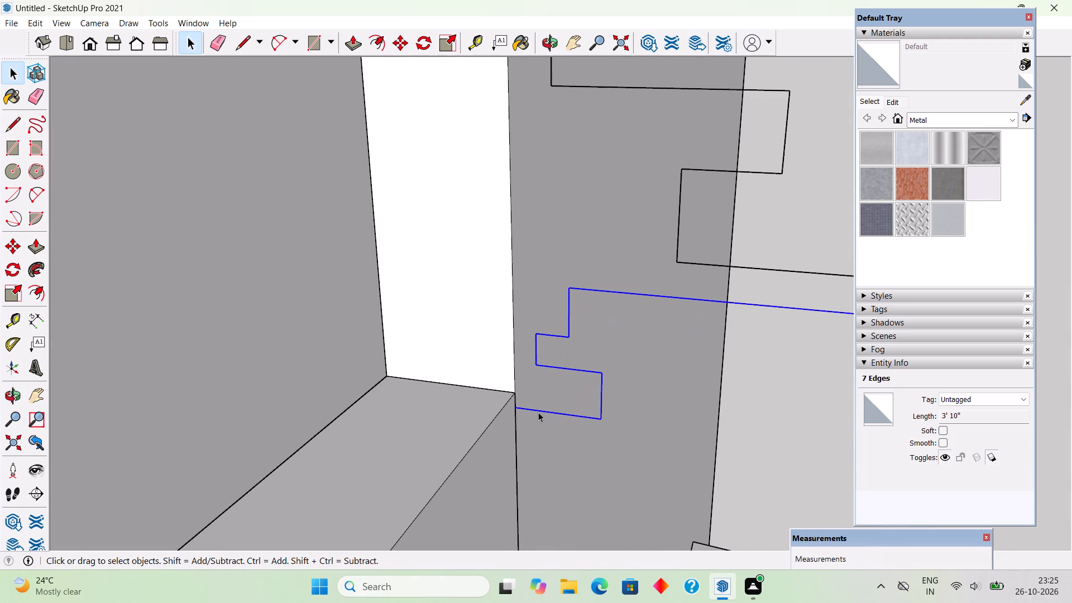
{"action": "left_click", "coordinate": [538, 411]}
{"action": "key", "text": "Delete"}
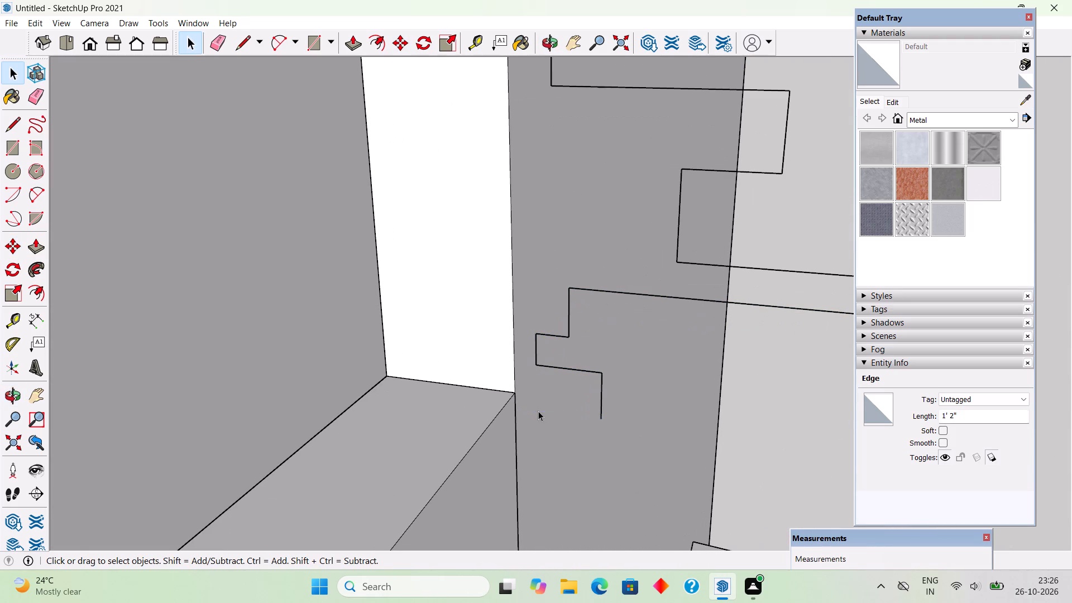
Draw a horizontal line from the slab's lower corner outward to the lowest vertical line of the stepped profile.
{"action": "key", "text": "l"}
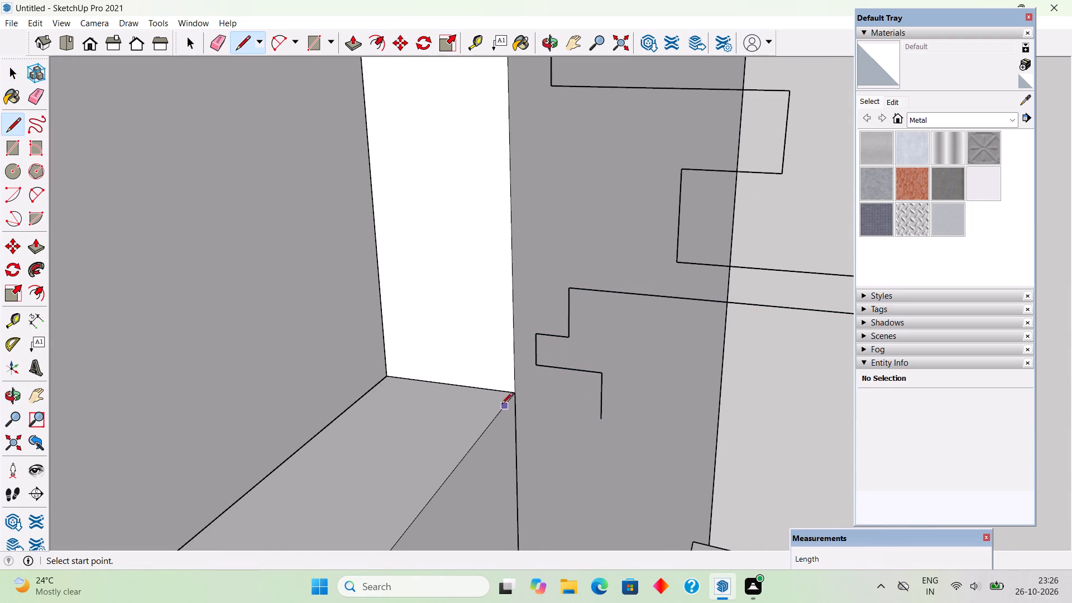
{"action": "left_click", "coordinate": [389, 377]}
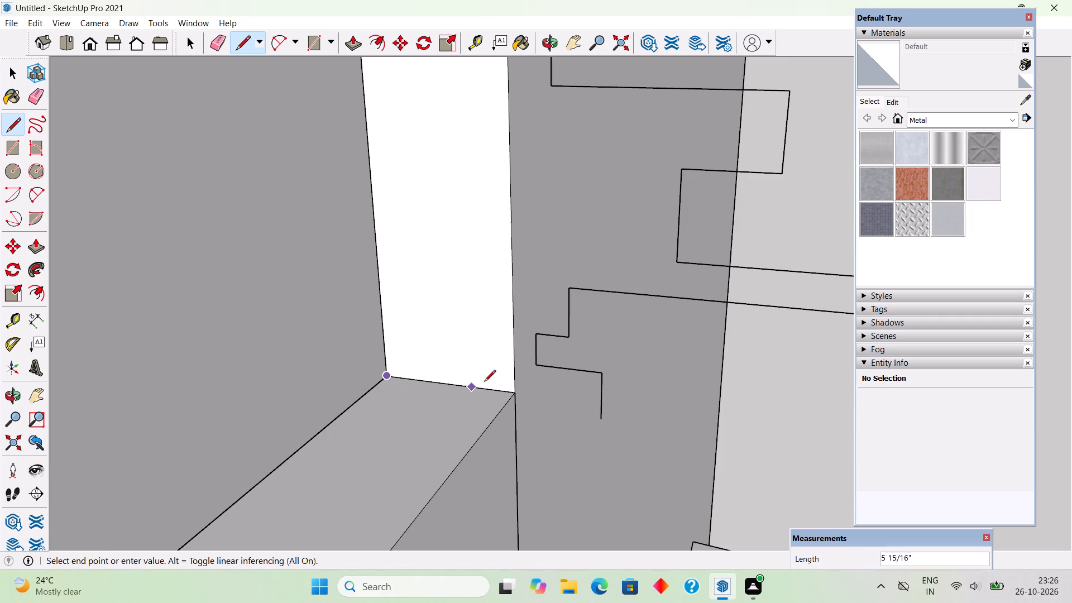
{"action": "left_click", "coordinate": [599, 407]}
{"action": "key", "text": "space"}
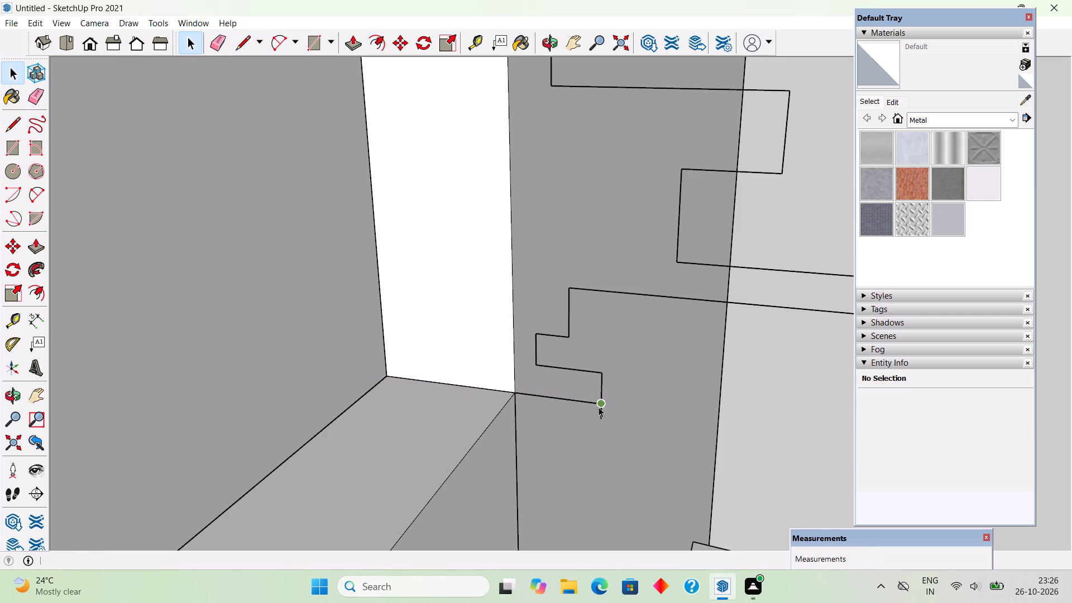
Delete the 1" leftover piece of the vertical line hanging below the profile's new bottom line.
{"action": "scroll", "coordinate": [605, 422], "scroll_direction": "up", "scroll_amount": 2}
{"action": "left_click", "coordinate": [599, 408]}
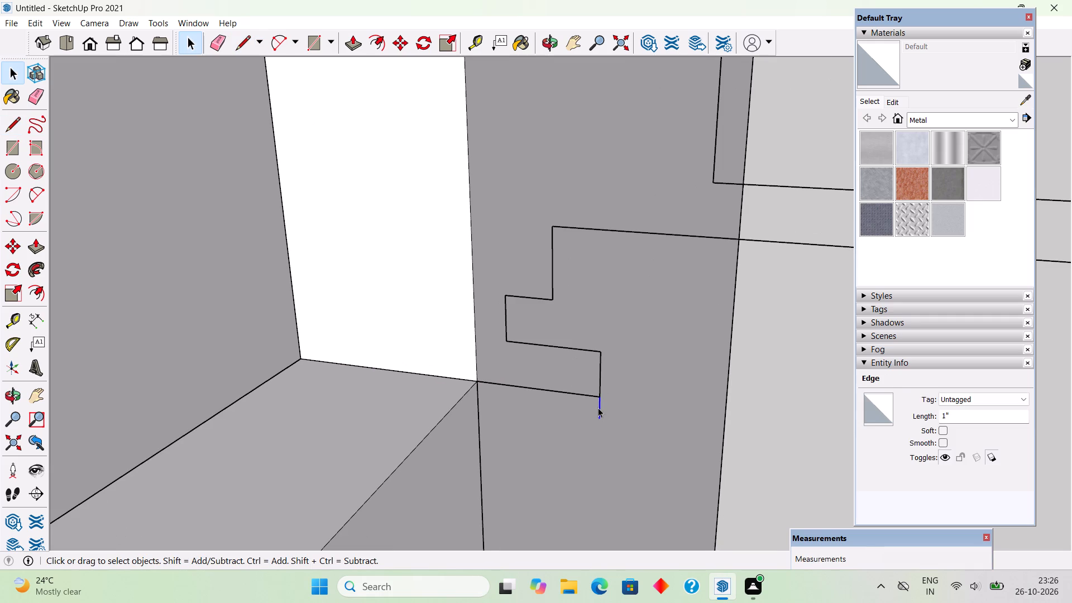
{"action": "key", "text": "Delete"}
Close the cornice profile into a face with a vertical line between the slab's lower and upper corners.
{"action": "scroll", "coordinate": [599, 413], "scroll_direction": "down", "scroll_amount": 3}
{"action": "key", "text": "l"}
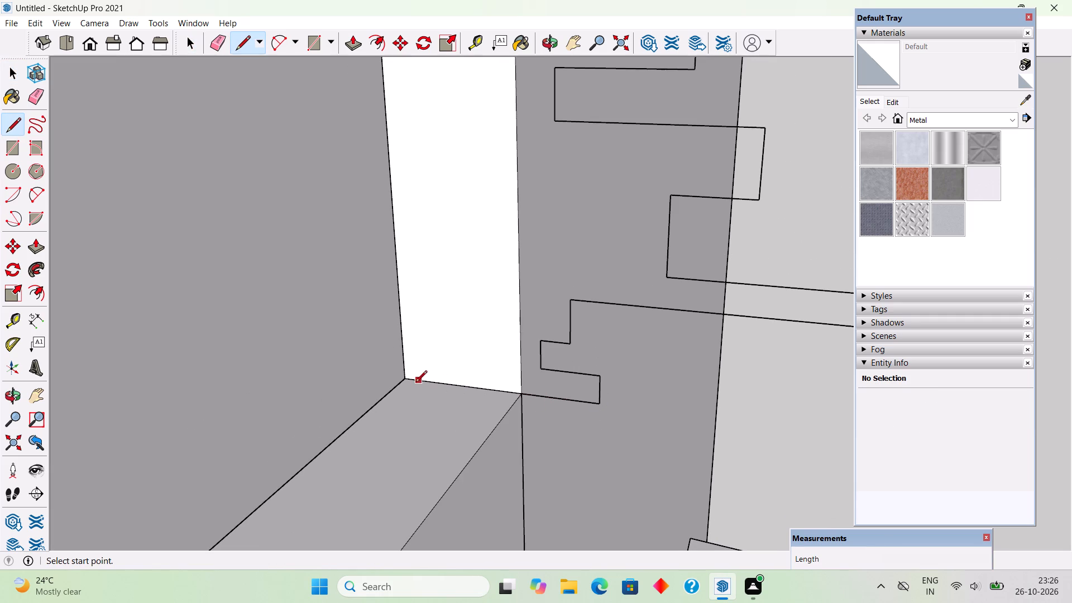
{"action": "left_click", "coordinate": [408, 381]}
{"action": "scroll", "coordinate": [410, 386], "scroll_direction": "down", "scroll_amount": 6}
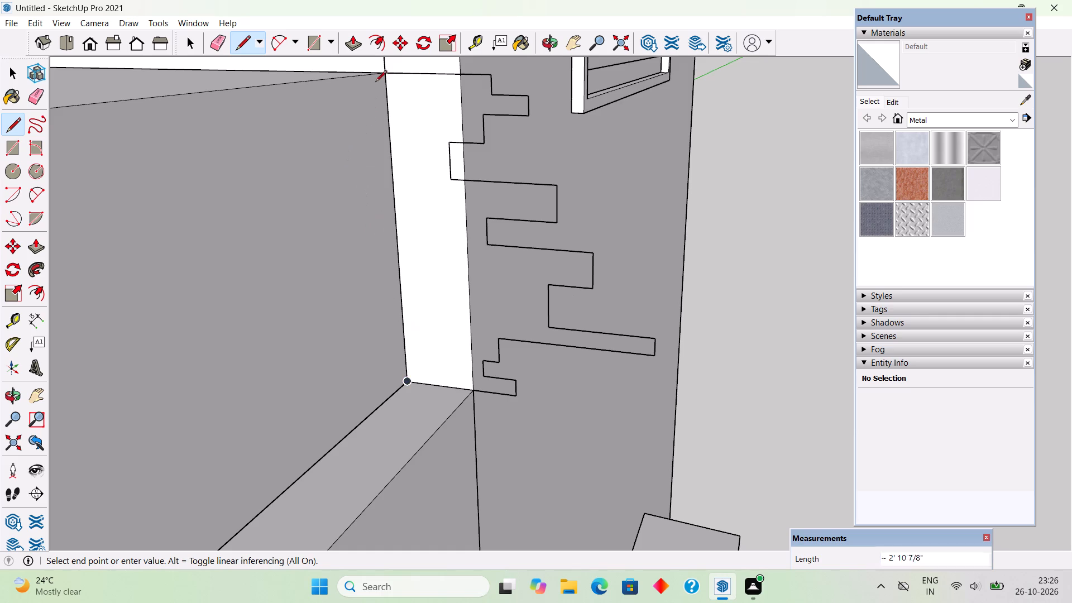
{"action": "left_click", "coordinate": [382, 78]}
{"action": "key", "text": "space"}
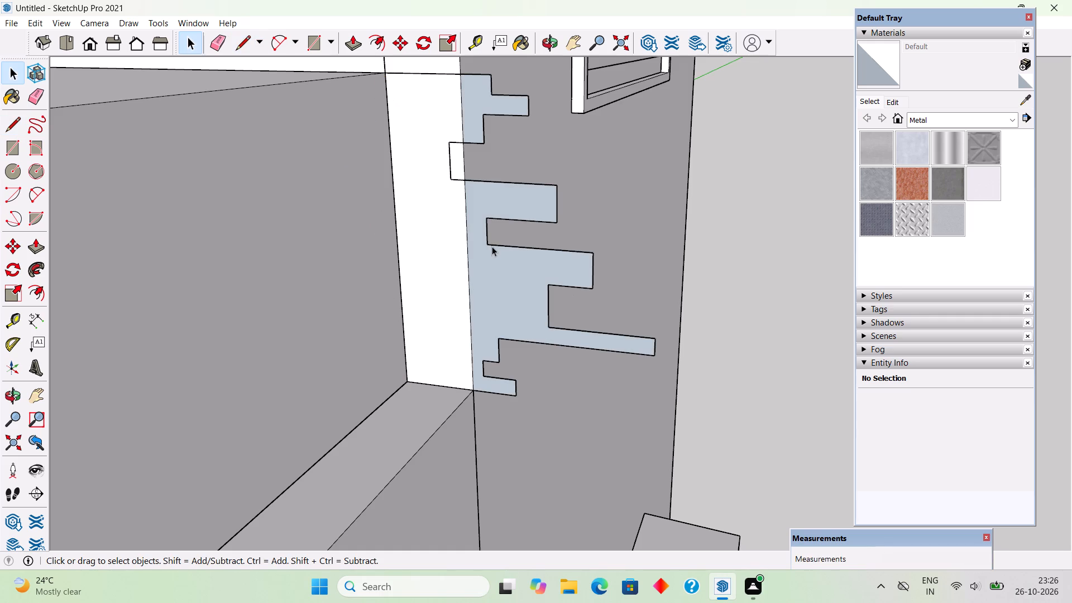
Draw a sweep path along the slab's mid-height, about 16' 8" on the side and about 36' 2" across the front.
{"action": "scroll", "coordinate": [475, 268], "scroll_direction": "down", "scroll_amount": 12}
{"action": "key", "text": "l"}
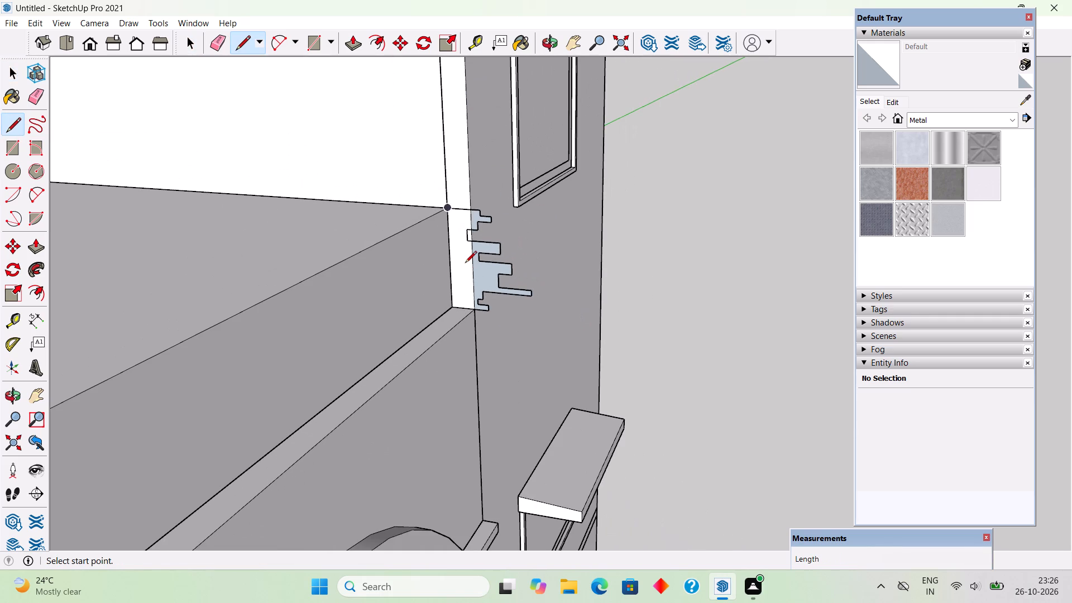
{"action": "left_click", "coordinate": [451, 259]}
{"action": "scroll", "coordinate": [376, 305], "scroll_direction": "down", "scroll_amount": 13}
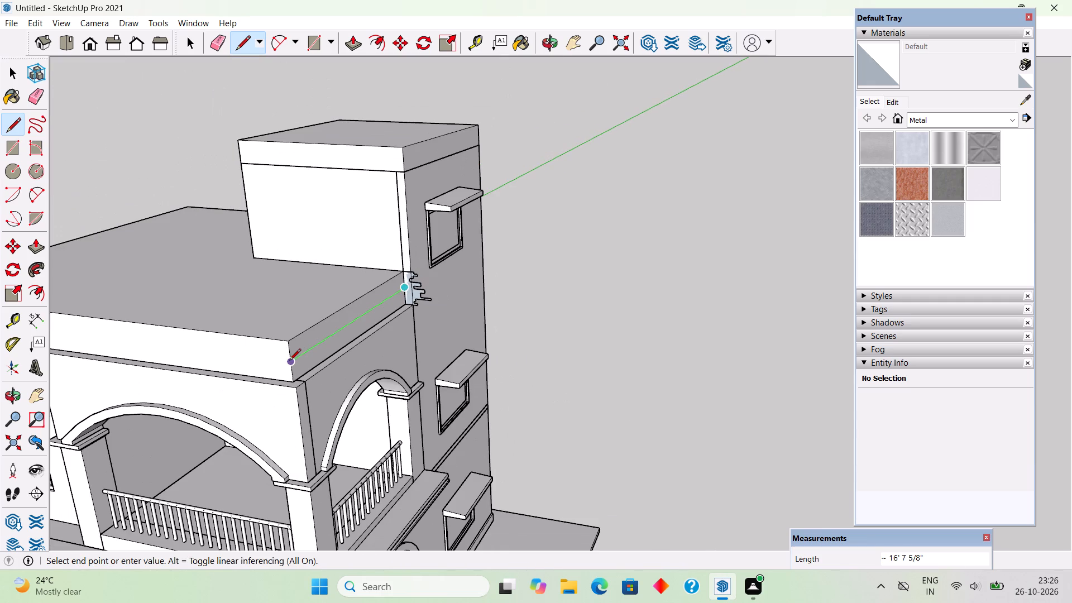
{"action": "left_click", "coordinate": [289, 361]}
{"action": "scroll", "coordinate": [289, 361], "scroll_direction": "down", "scroll_amount": 10}
{"action": "middle_click_drag", "start_coordinate": [212, 355], "coordinate": [257, 354]}
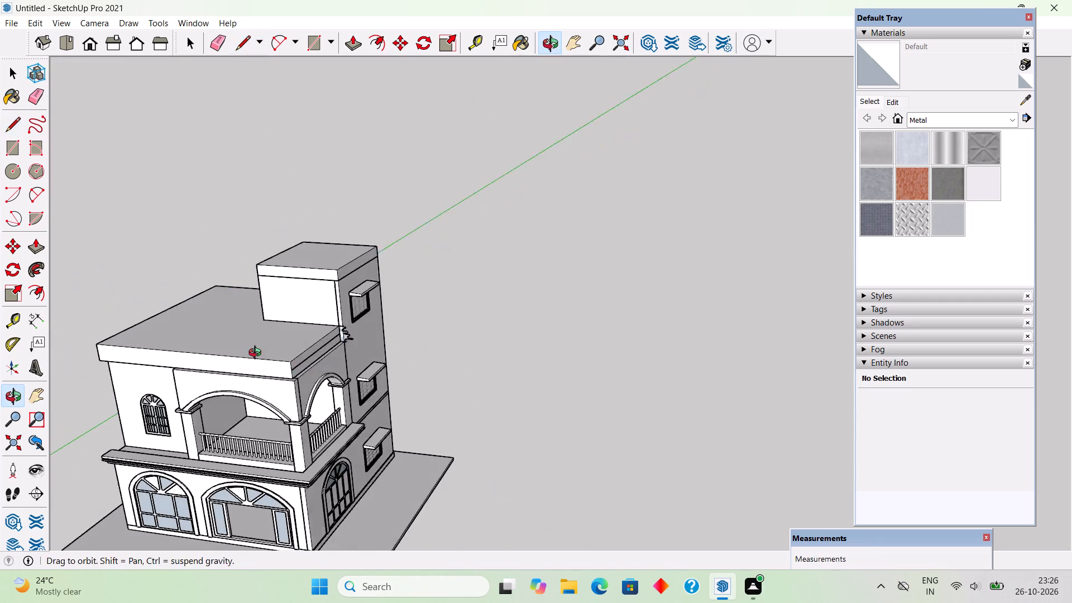
{"action": "middle_click_drag", "start_coordinate": [257, 354], "coordinate": [462, 330]}
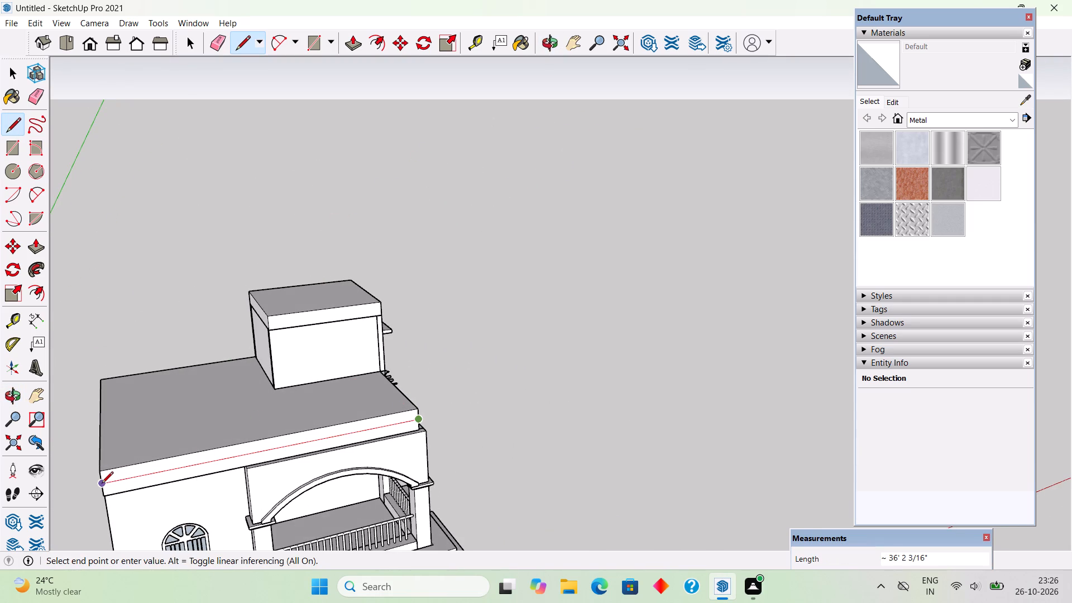
{"action": "left_click", "coordinate": [102, 484]}
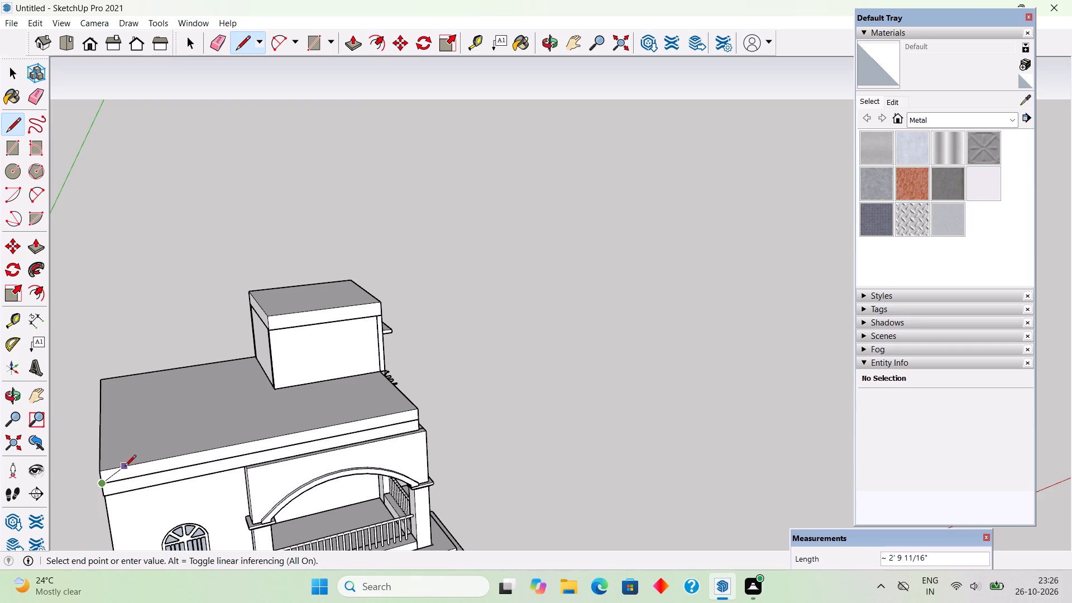
{"action": "key", "text": "space"}
Sweep the stepped cornice profile with Follow Me along the slab's side and front path to the far front corner.
{"action": "scroll", "coordinate": [271, 460], "scroll_direction": "down", "scroll_amount": 1}
{"action": "middle_click_drag", "start_coordinate": [261, 459], "coordinate": [42, 435]}
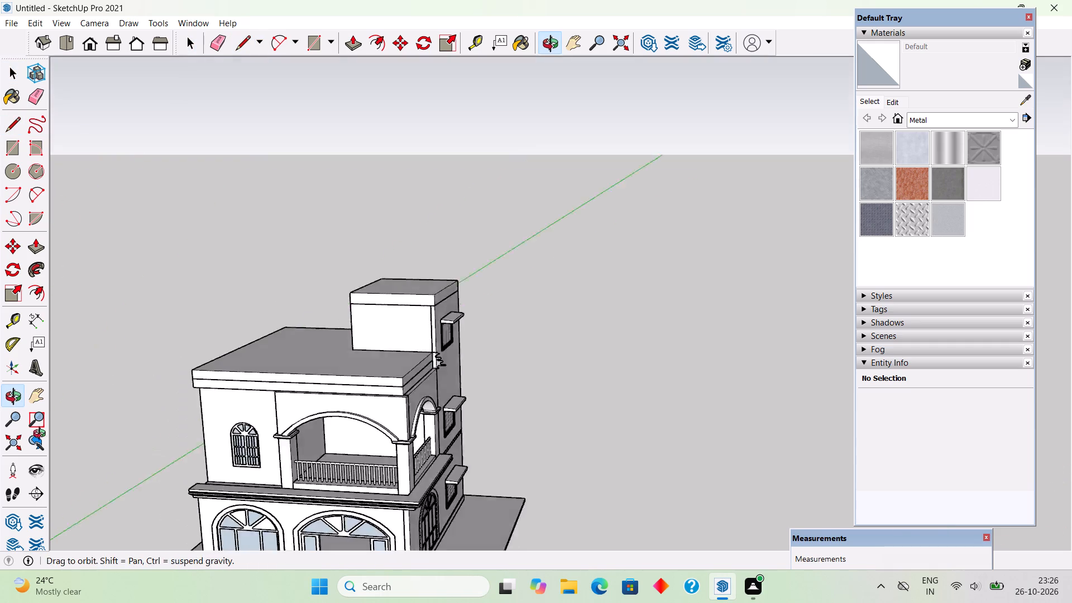
{"action": "middle_click_drag", "start_coordinate": [42, 435], "coordinate": [0, 427]}
{"action": "scroll", "coordinate": [473, 362], "scroll_direction": "up", "scroll_amount": 13}
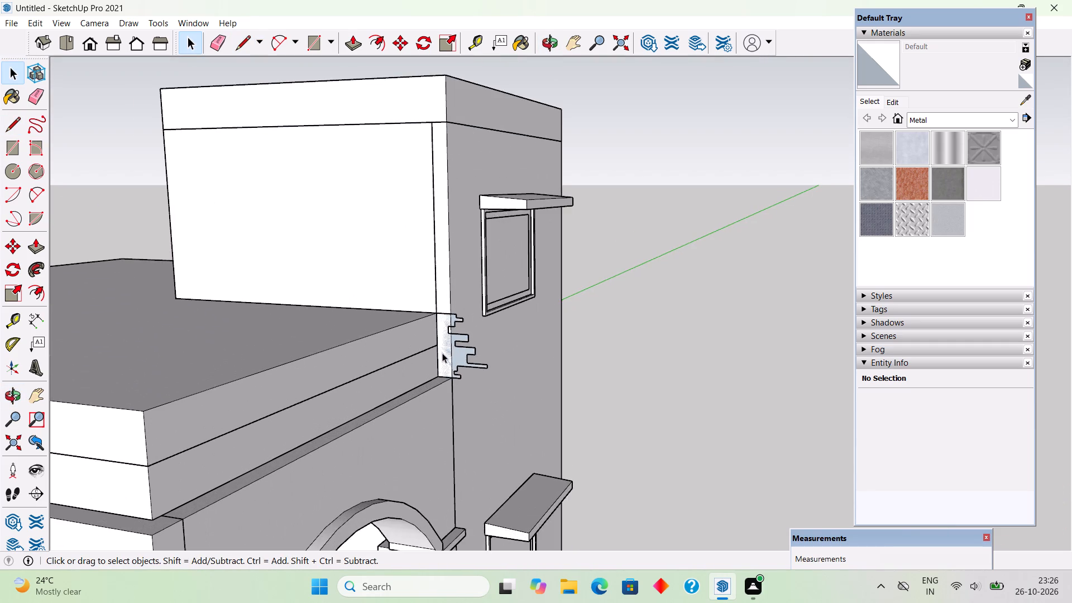
{"action": "scroll", "coordinate": [442, 353], "scroll_direction": "up", "scroll_amount": 2}
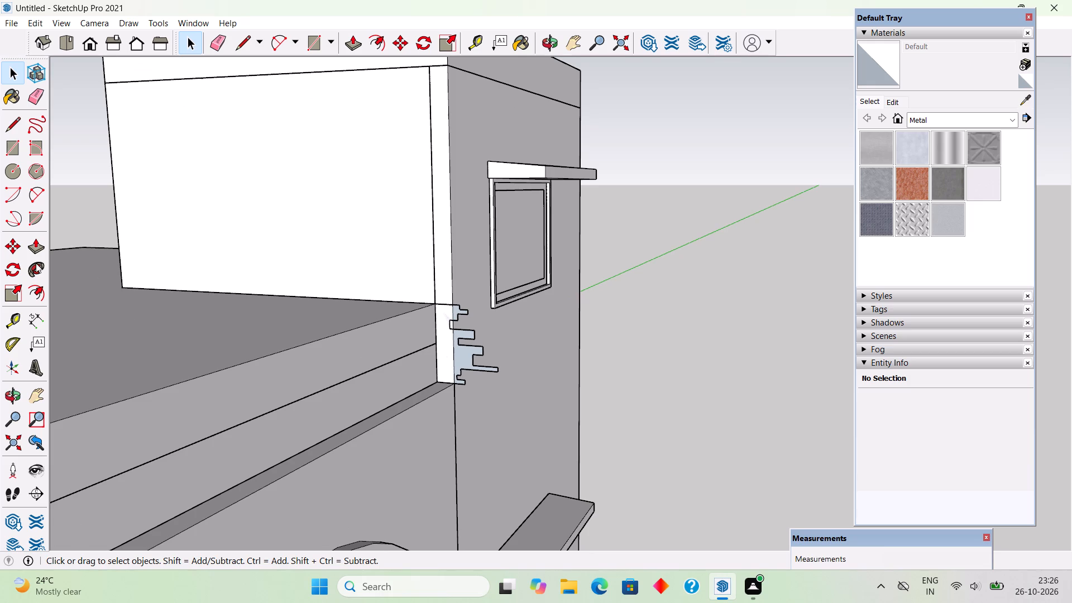
{"action": "left_click", "coordinate": [36, 263]}
{"action": "left_click", "coordinate": [439, 345]}
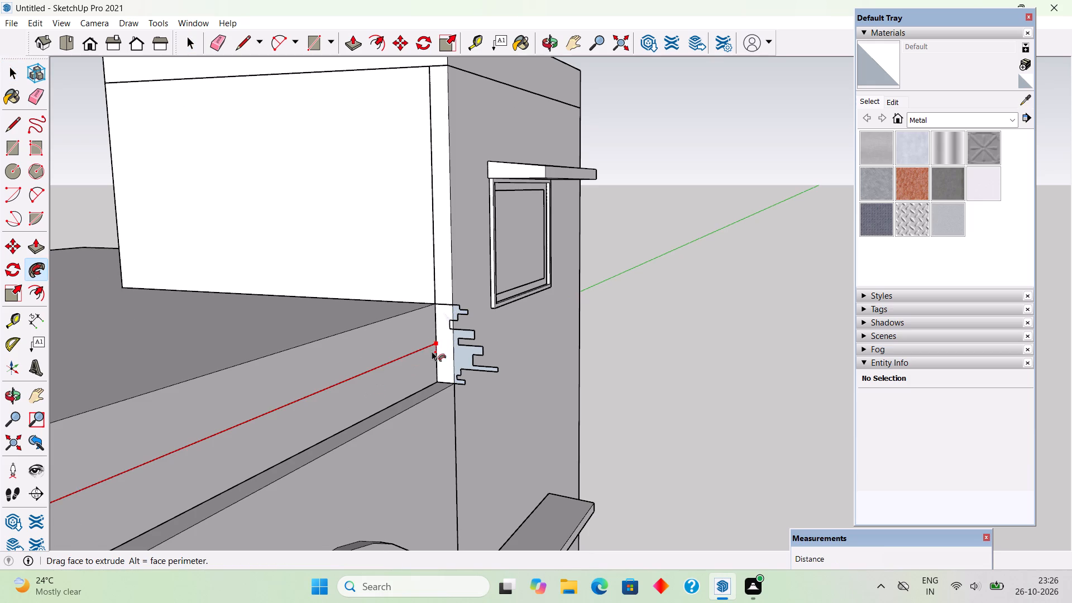
{"action": "left_click", "coordinate": [448, 346]}
{"action": "left_click", "coordinate": [460, 358]}
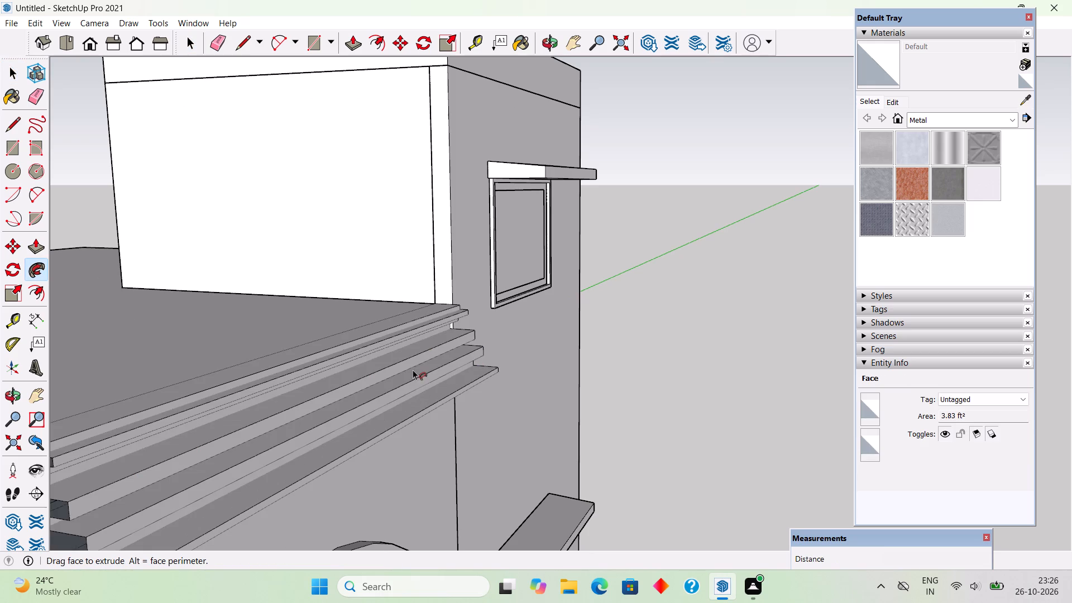
{"action": "scroll", "coordinate": [406, 368], "scroll_direction": "down", "scroll_amount": 9}
{"action": "scroll", "coordinate": [299, 427], "scroll_direction": "down", "scroll_amount": 2}
{"action": "middle_click_drag", "start_coordinate": [294, 422], "coordinate": [294, 422]}
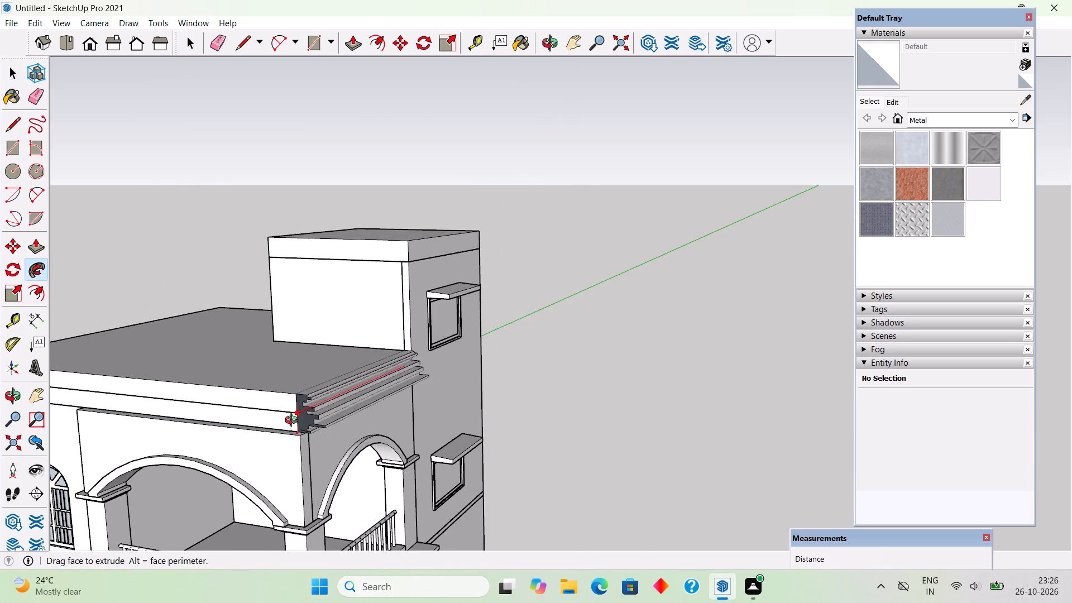
{"action": "middle_click_drag", "start_coordinate": [294, 422], "coordinate": [510, 393]}
{"action": "scroll", "coordinate": [379, 430], "scroll_direction": "down", "scroll_amount": 4}
{"action": "scroll", "coordinate": [323, 433], "scroll_direction": "down", "scroll_amount": 4}
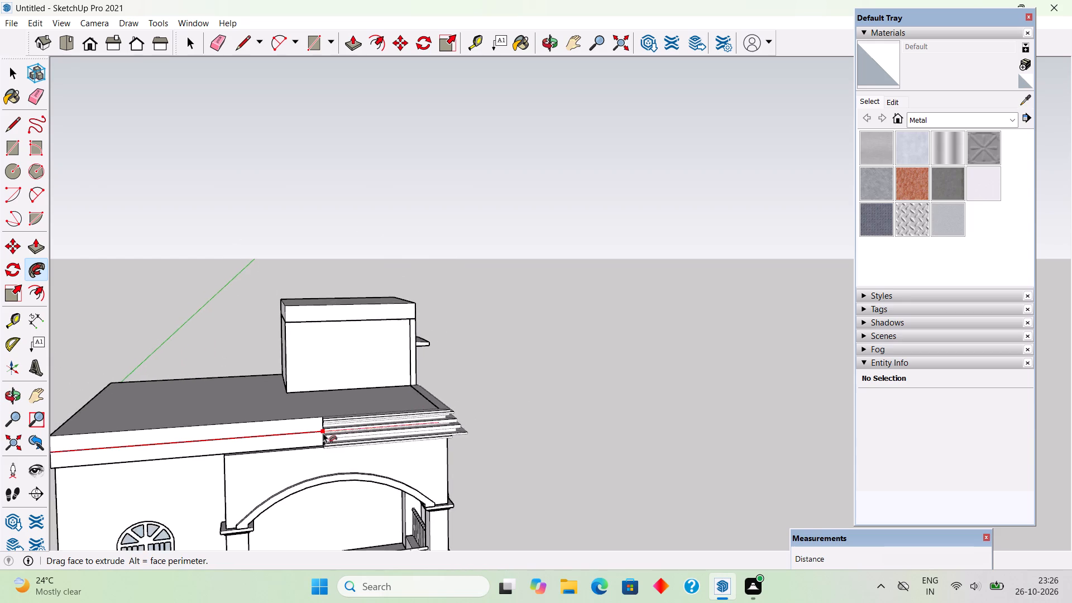
{"action": "scroll", "coordinate": [317, 435], "scroll_direction": "down", "scroll_amount": 3}
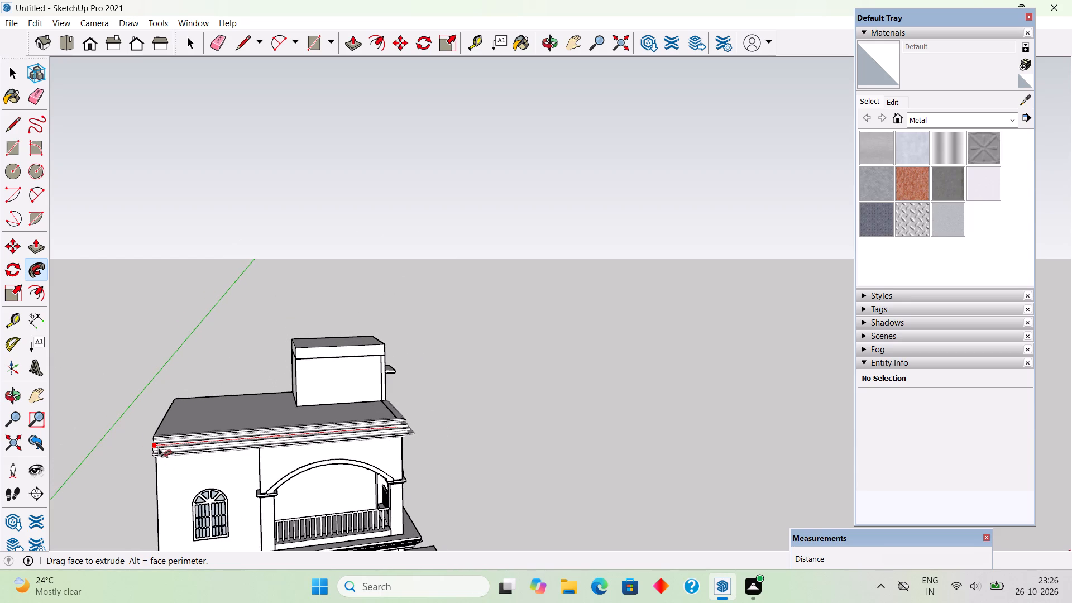
{"action": "left_click", "coordinate": [158, 447]}
{"action": "key", "text": "space"}
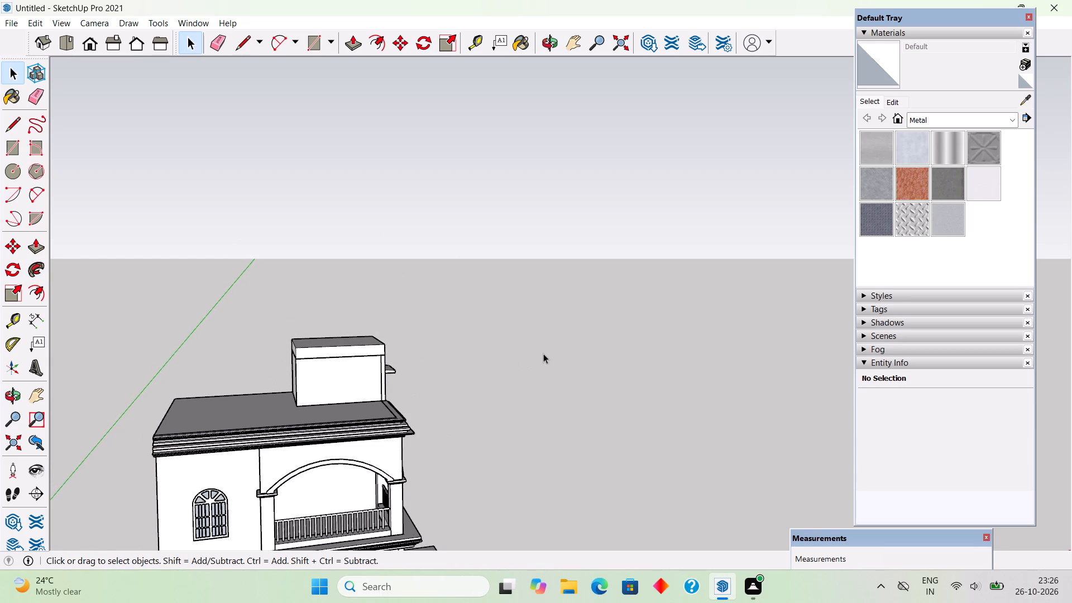
{"action": "left_click", "coordinate": [543, 353]}
Examine the swept roof cornice on the front and side facades from several angles.
{"action": "scroll", "coordinate": [396, 460], "scroll_direction": "up", "scroll_amount": 9}
{"action": "middle_click_drag", "start_coordinate": [453, 418], "coordinate": [185, 308]}
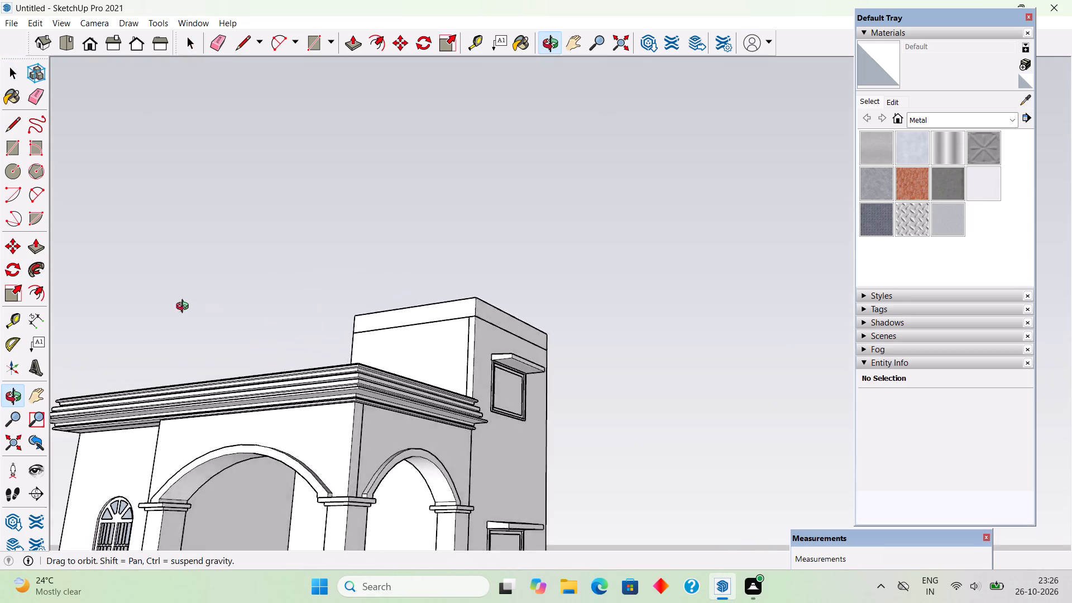
{"action": "middle_click_drag", "start_coordinate": [185, 308], "coordinate": [286, 370]}
{"action": "scroll", "coordinate": [286, 366], "scroll_direction": "down", "scroll_amount": 5}
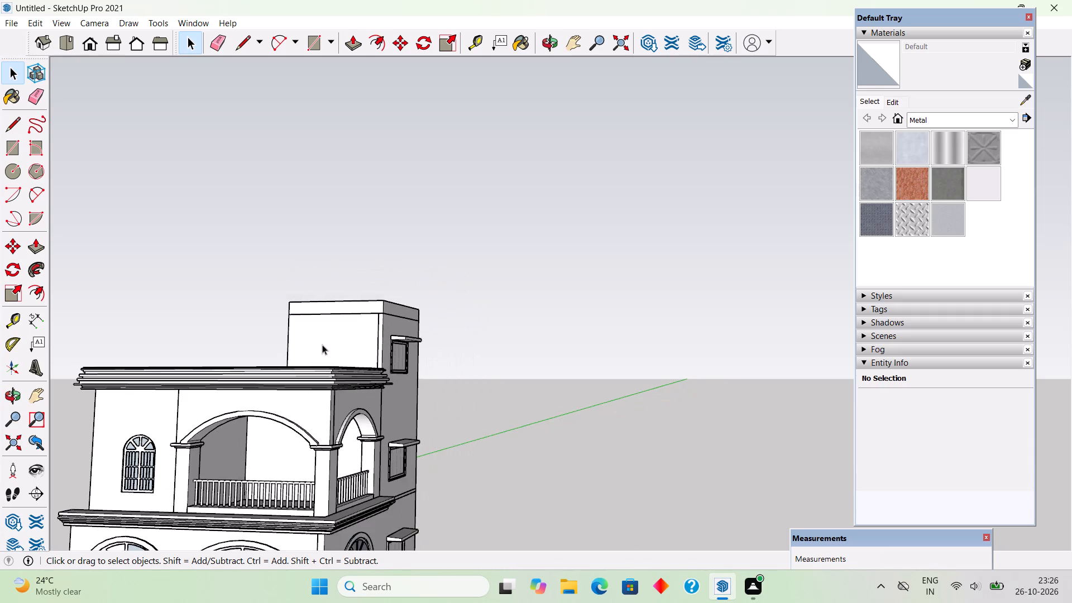
{"action": "scroll", "coordinate": [322, 344], "scroll_direction": "down", "scroll_amount": 4}
{"action": "middle_click_drag", "start_coordinate": [314, 477], "coordinate": [176, 514]}
{"action": "scroll", "coordinate": [122, 470], "scroll_direction": "up", "scroll_amount": 6}
{"action": "scroll", "coordinate": [200, 457], "scroll_direction": "up", "scroll_amount": 2}
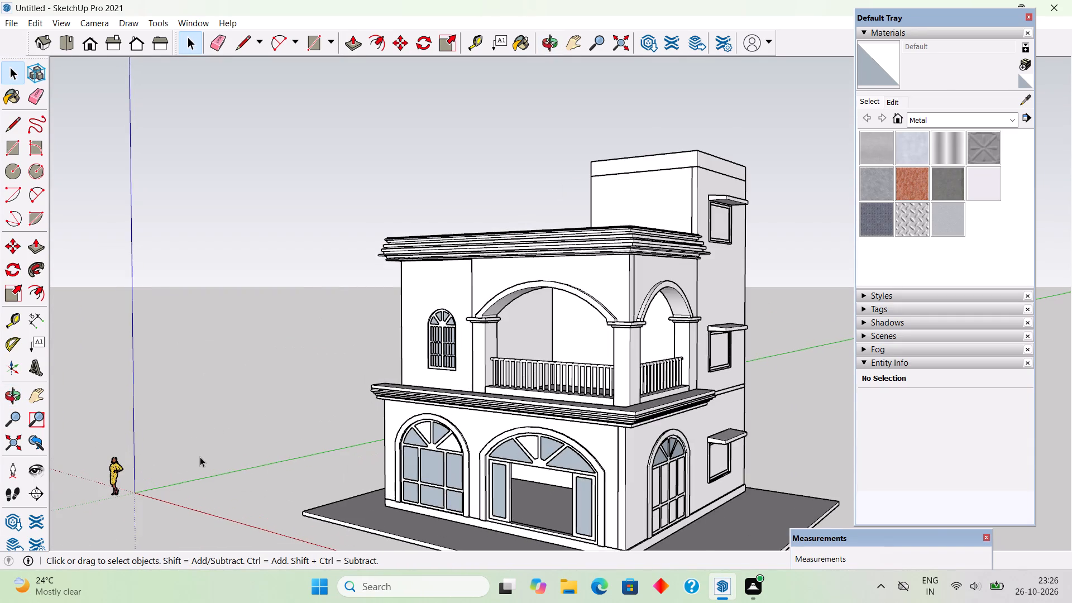
{"action": "scroll", "coordinate": [203, 457], "scroll_direction": "up", "scroll_amount": 1}
{"action": "middle_click_drag", "start_coordinate": [208, 457], "coordinate": [279, 461]}
{"action": "scroll", "coordinate": [280, 461], "scroll_direction": "up", "scroll_amount": 1}
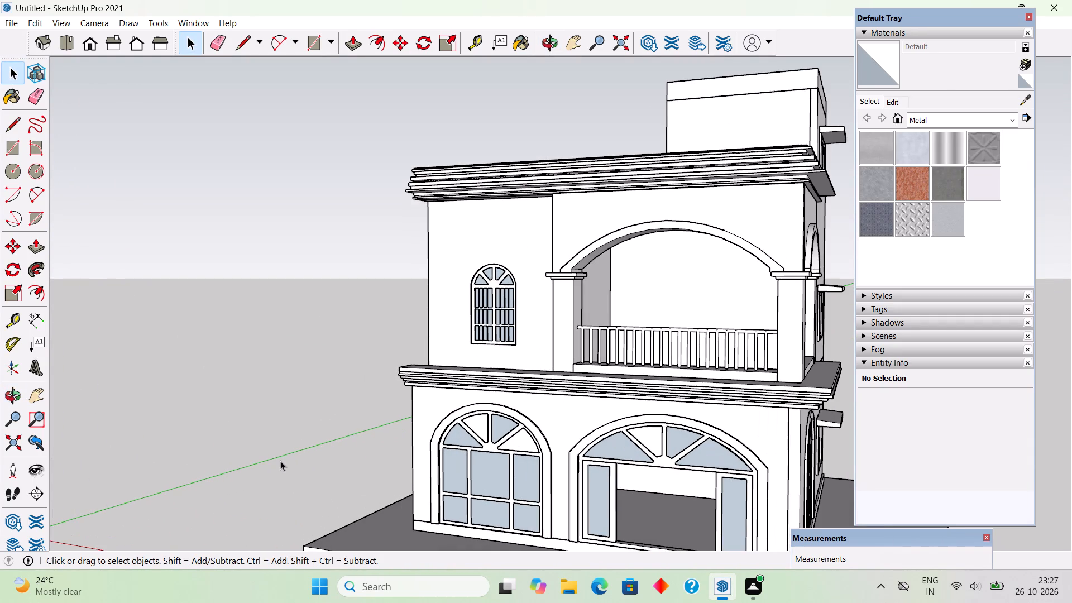
{"action": "scroll", "coordinate": [280, 461], "scroll_direction": "up", "scroll_amount": 4}
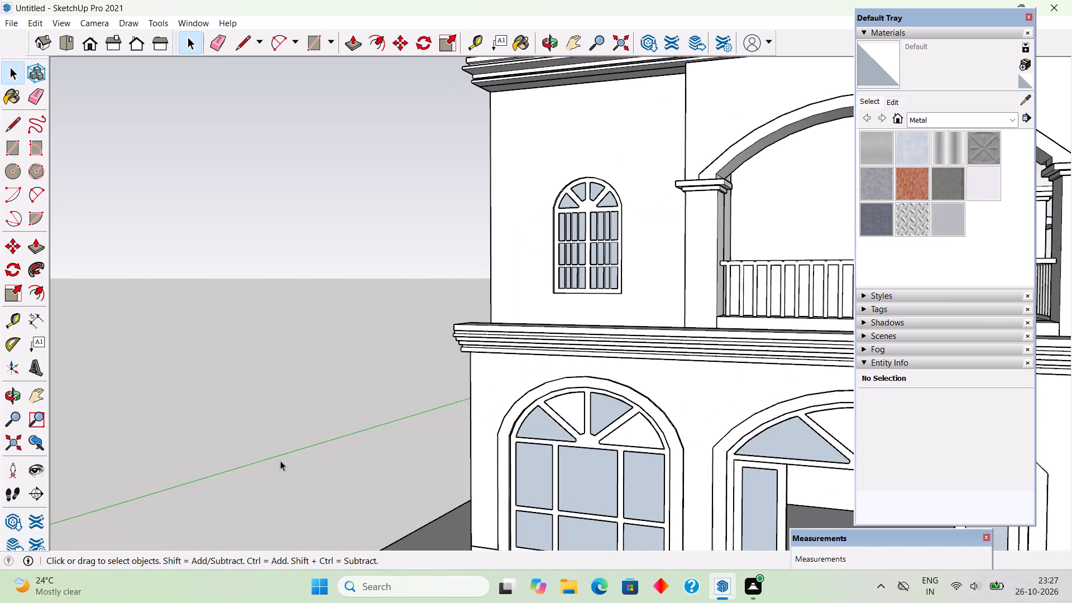
{"action": "scroll", "coordinate": [280, 461], "scroll_direction": "down", "scroll_amount": 5}
{"action": "middle_click_drag", "start_coordinate": [177, 423], "coordinate": [218, 347]}
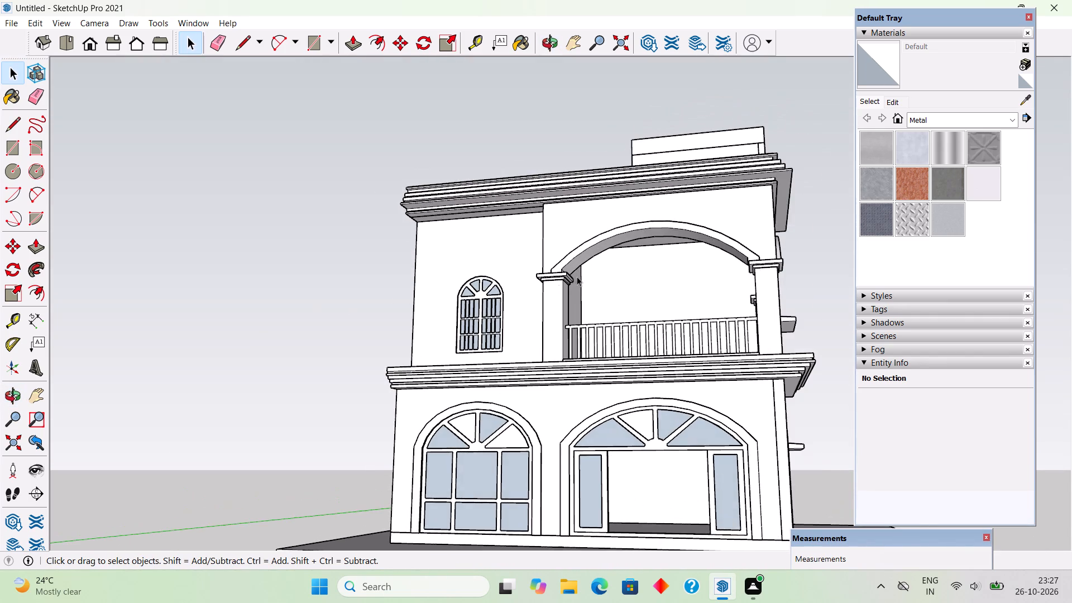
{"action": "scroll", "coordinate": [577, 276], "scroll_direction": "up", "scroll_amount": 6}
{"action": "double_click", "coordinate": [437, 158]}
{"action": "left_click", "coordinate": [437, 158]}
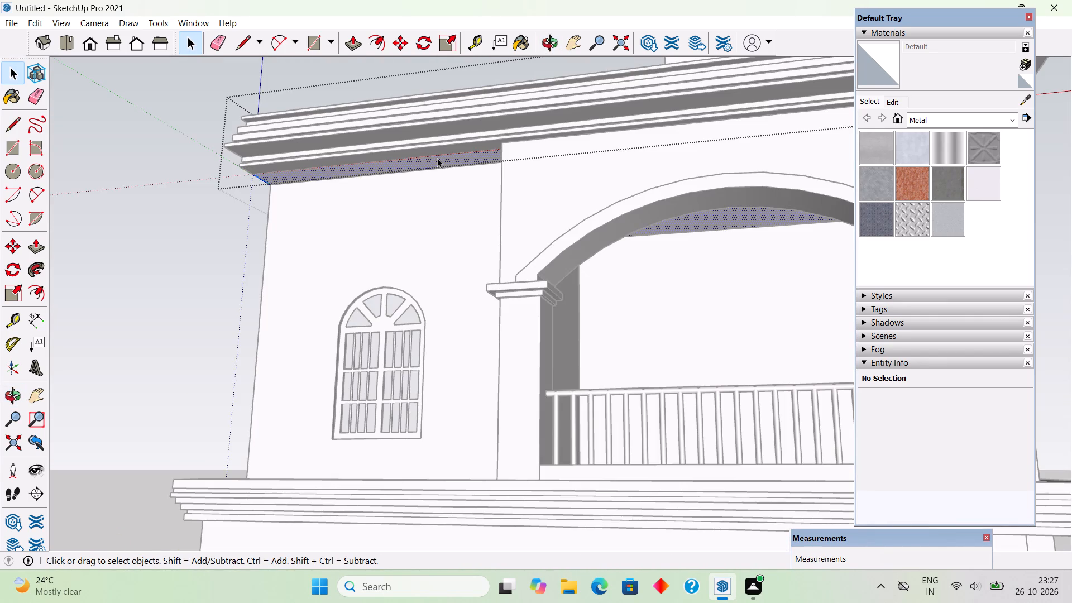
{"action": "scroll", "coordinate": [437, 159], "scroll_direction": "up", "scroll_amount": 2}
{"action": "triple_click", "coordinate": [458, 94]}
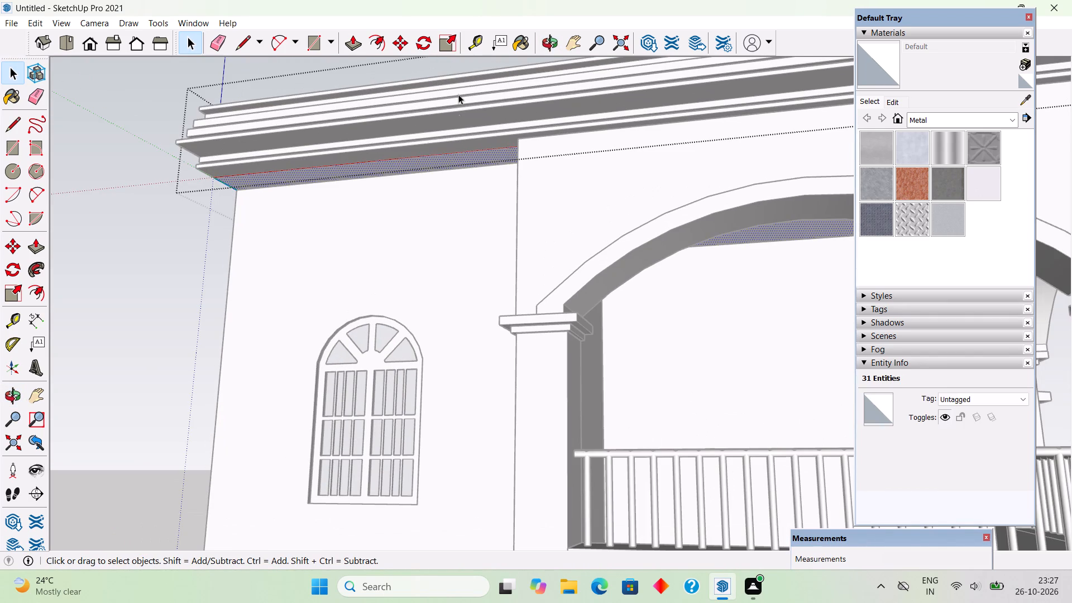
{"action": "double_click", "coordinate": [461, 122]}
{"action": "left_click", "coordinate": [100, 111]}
Push/Pull the underside face of the roof cornice's lowest band down by 4".
{"action": "middle_click_drag", "start_coordinate": [250, 216], "coordinate": [446, 255]}
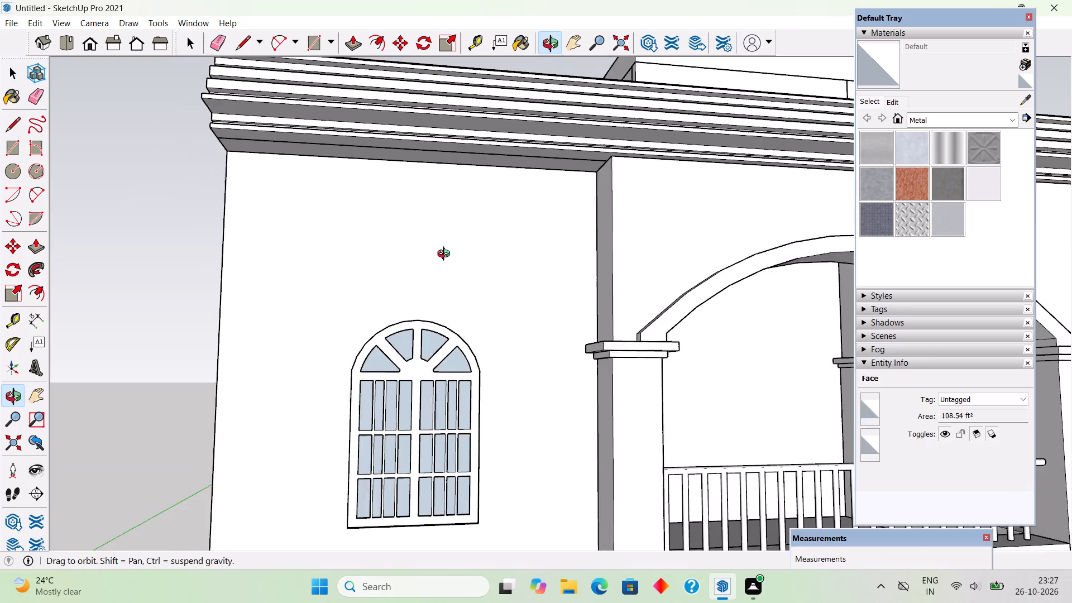
{"action": "middle_click_drag", "start_coordinate": [446, 255], "coordinate": [633, 247]}
{"action": "triple_click", "coordinate": [640, 101]}
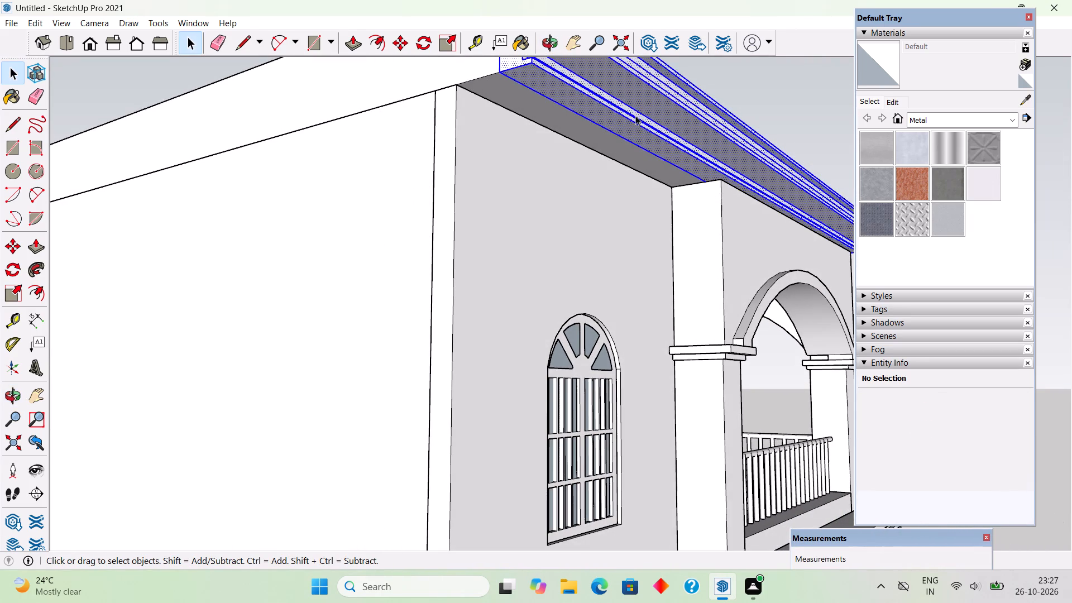
{"action": "scroll", "coordinate": [635, 123], "scroll_direction": "up", "scroll_amount": 2}
{"action": "key", "text": "p"}
{"action": "left_click", "coordinate": [640, 140]}
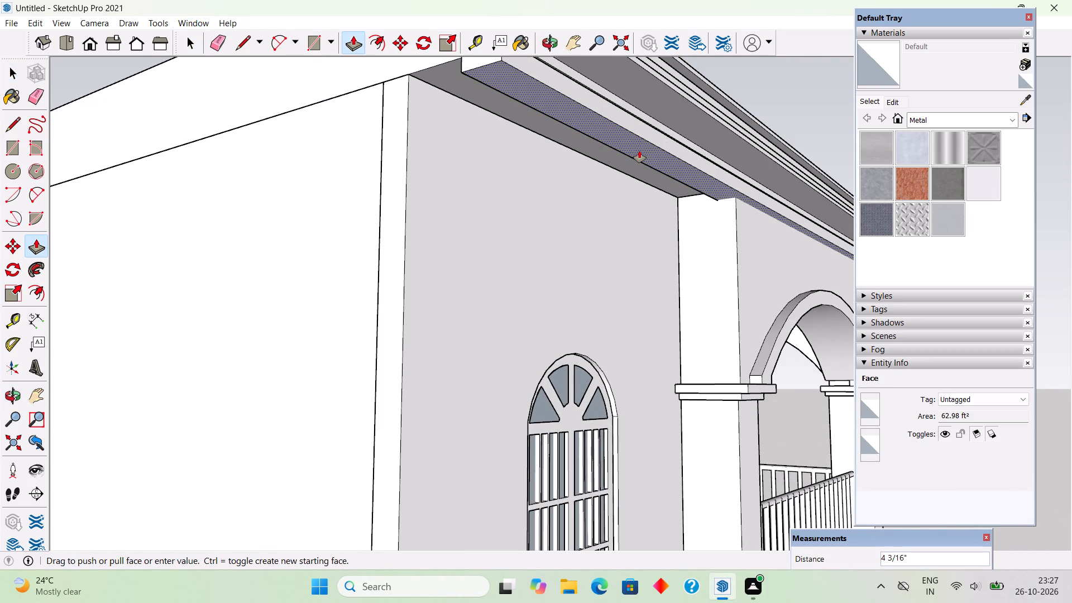
{"action": "type", "text": "4\""}
{"action": "key", "text": "Return"}
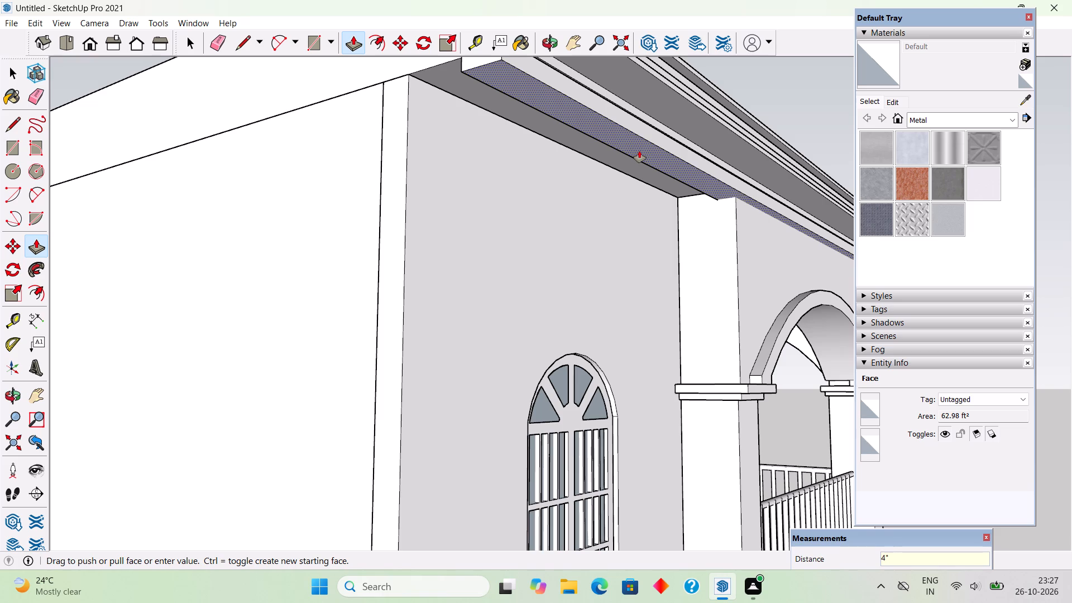
{"action": "key", "text": "space"}
{"action": "scroll", "coordinate": [639, 151], "scroll_direction": "down", "scroll_amount": 12}
{"action": "left_click", "coordinate": [790, 155]}
{"action": "middle_click_drag", "start_coordinate": [766, 176], "coordinate": [766, 178]}
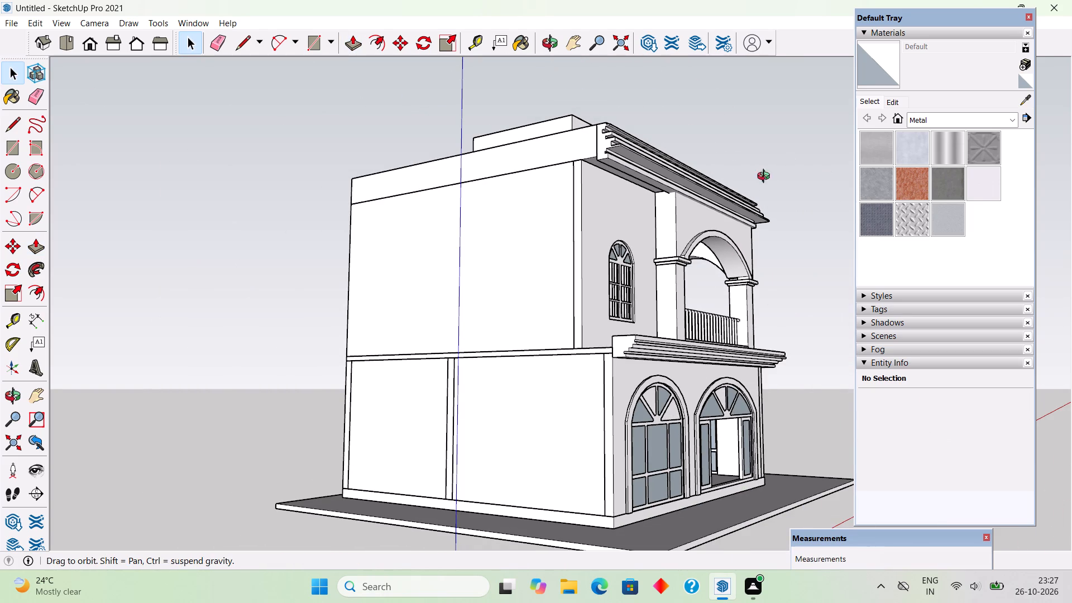
Push/Pull the underside face of the front roof cornice's lowest band down by 2".
{"action": "middle_click_drag", "start_coordinate": [766, 178], "coordinate": [250, 228]}
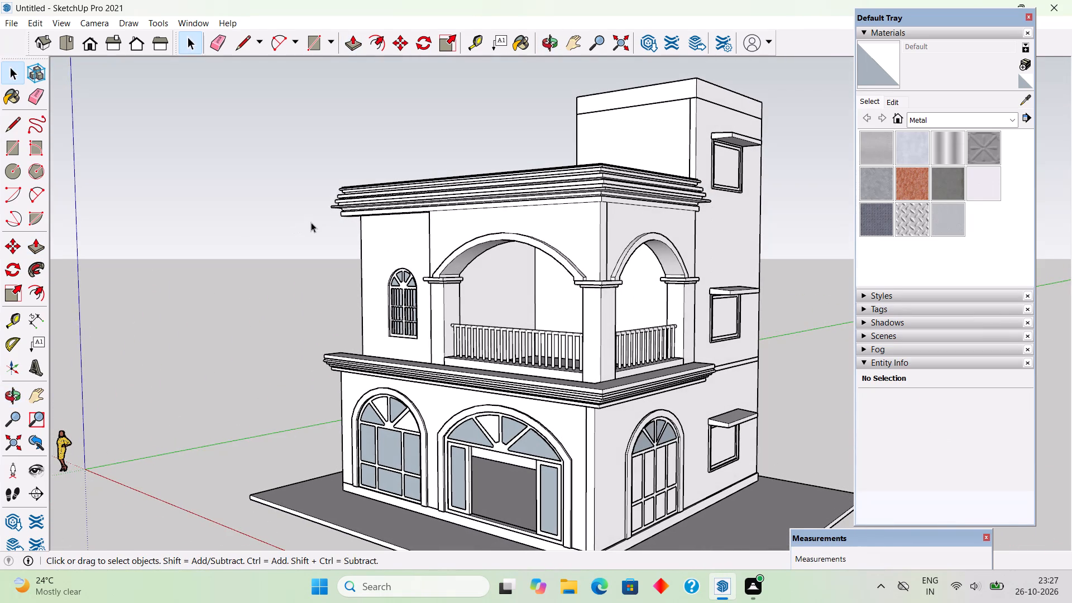
{"action": "middle_click_drag", "start_coordinate": [420, 224], "coordinate": [602, 256]}
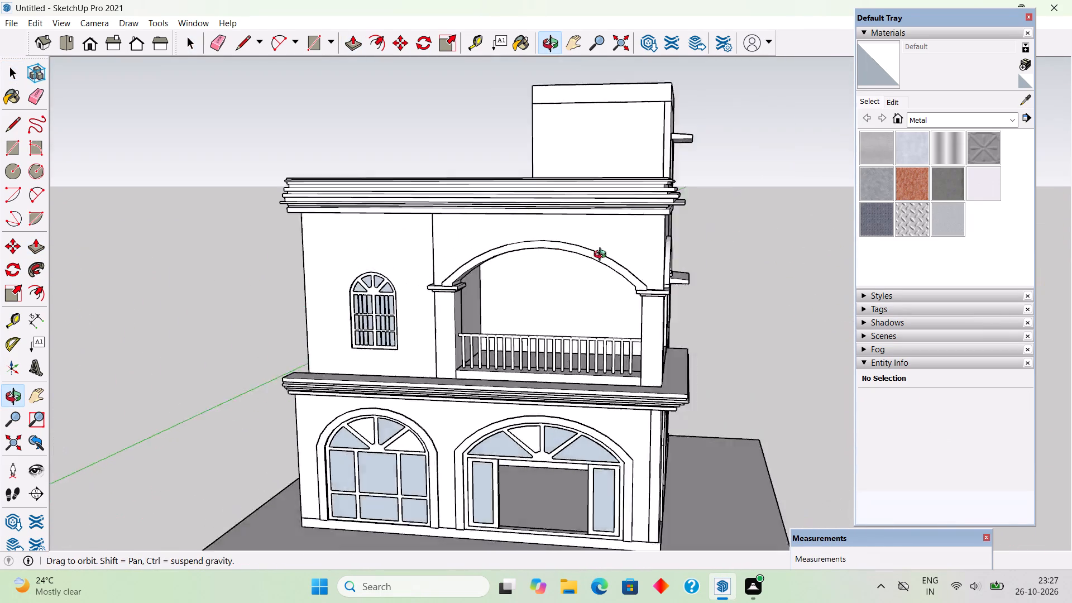
{"action": "middle_click_drag", "start_coordinate": [602, 256], "coordinate": [808, 268]}
{"action": "scroll", "coordinate": [496, 223], "scroll_direction": "up", "scroll_amount": 10}
{"action": "left_click", "coordinate": [520, 216]}
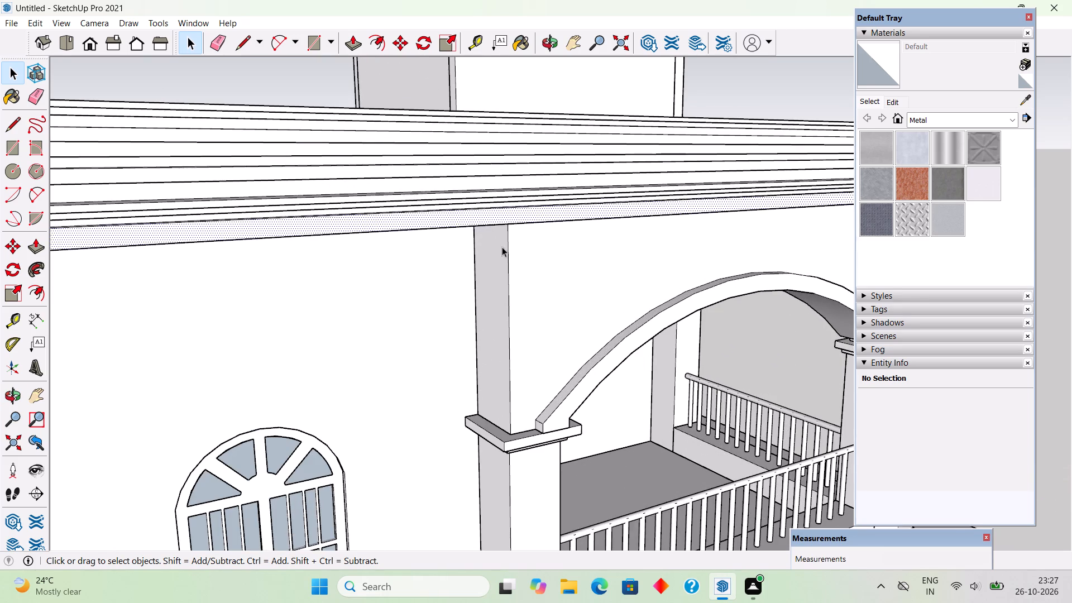
{"action": "middle_click_drag", "start_coordinate": [502, 247], "coordinate": [685, 202]}
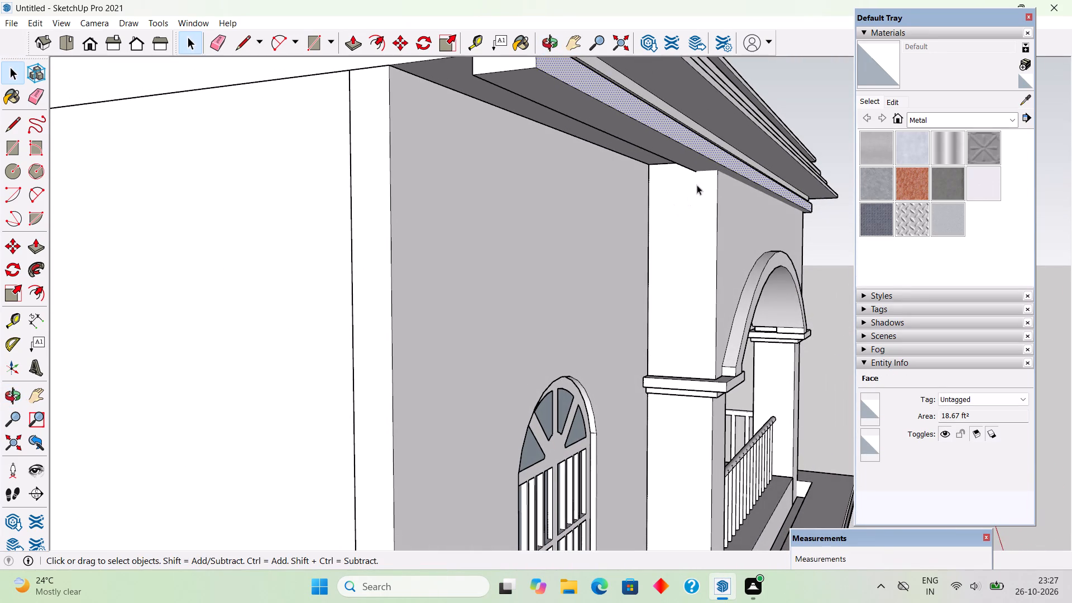
{"action": "left_click", "coordinate": [694, 155]}
{"action": "key", "text": "p"}
{"action": "left_click", "coordinate": [694, 155]}
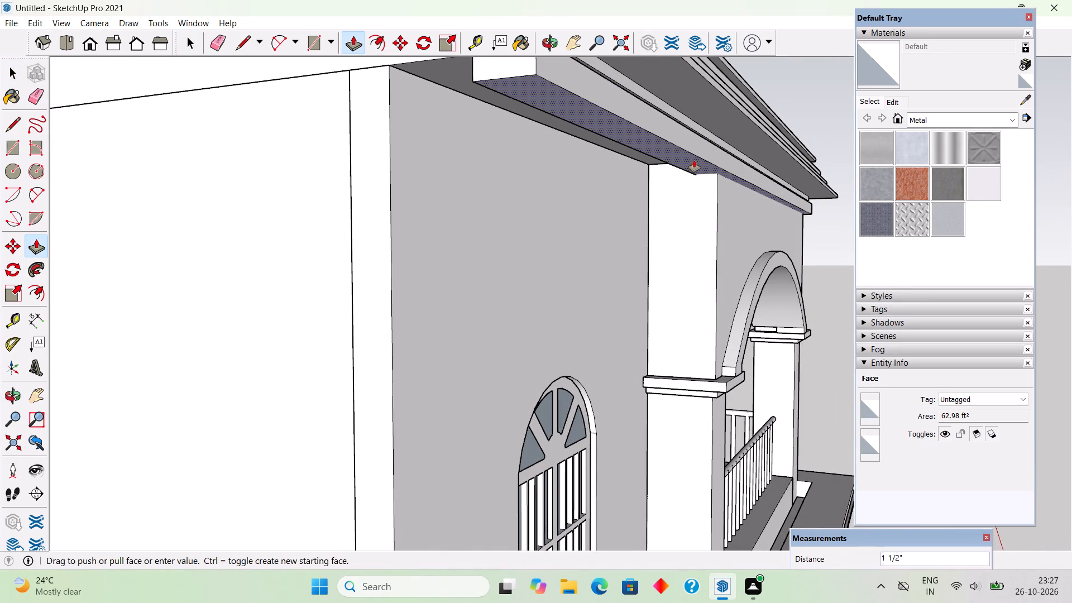
{"action": "type", "text": "2\""}
{"action": "key", "text": "Return"}
{"action": "key", "text": "space"}
{"action": "scroll", "coordinate": [678, 184], "scroll_direction": "down", "scroll_amount": 5}
{"action": "scroll", "coordinate": [636, 241], "scroll_direction": "down", "scroll_amount": 4}
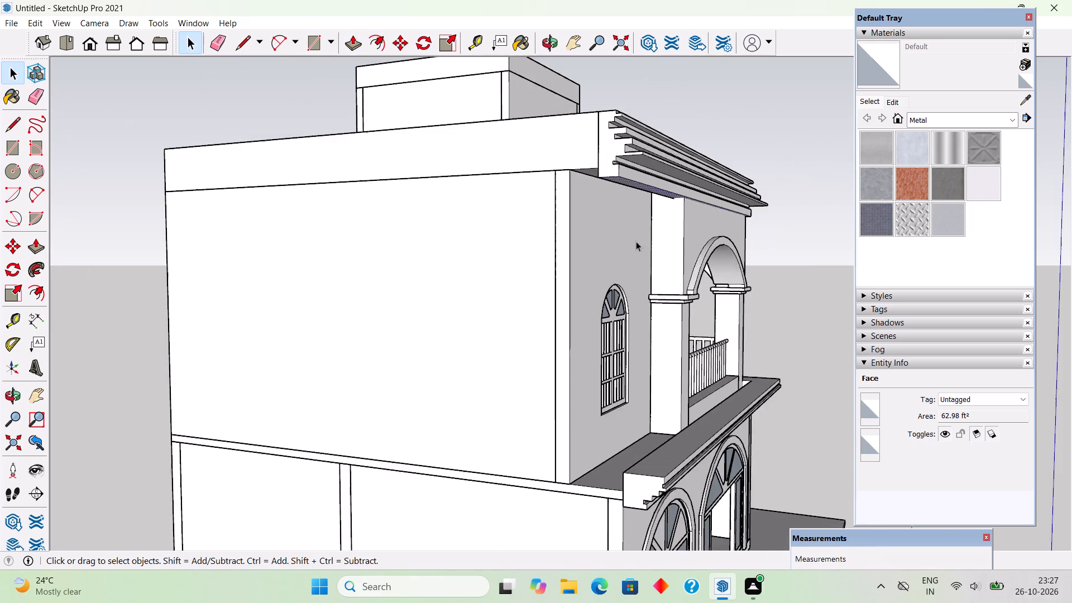
{"action": "scroll", "coordinate": [630, 241], "scroll_direction": "down", "scroll_amount": 4}
{"action": "left_click", "coordinate": [636, 117]}
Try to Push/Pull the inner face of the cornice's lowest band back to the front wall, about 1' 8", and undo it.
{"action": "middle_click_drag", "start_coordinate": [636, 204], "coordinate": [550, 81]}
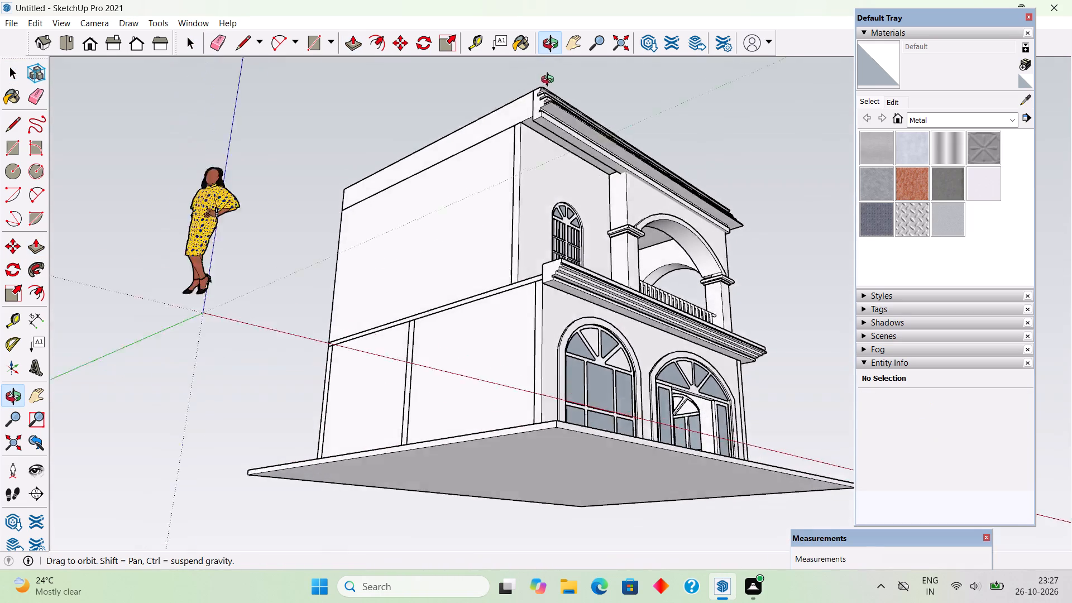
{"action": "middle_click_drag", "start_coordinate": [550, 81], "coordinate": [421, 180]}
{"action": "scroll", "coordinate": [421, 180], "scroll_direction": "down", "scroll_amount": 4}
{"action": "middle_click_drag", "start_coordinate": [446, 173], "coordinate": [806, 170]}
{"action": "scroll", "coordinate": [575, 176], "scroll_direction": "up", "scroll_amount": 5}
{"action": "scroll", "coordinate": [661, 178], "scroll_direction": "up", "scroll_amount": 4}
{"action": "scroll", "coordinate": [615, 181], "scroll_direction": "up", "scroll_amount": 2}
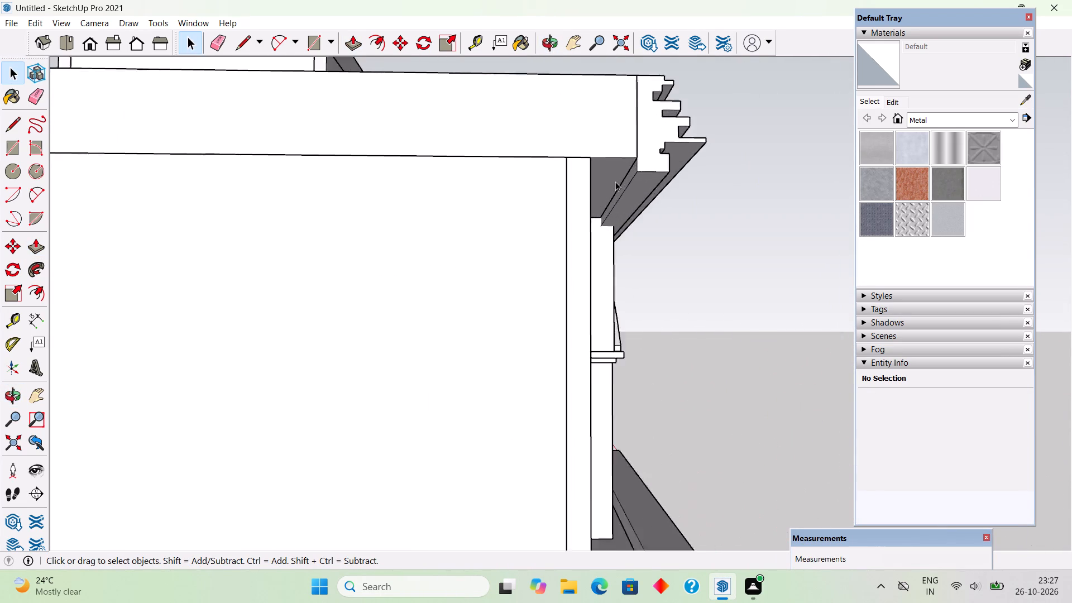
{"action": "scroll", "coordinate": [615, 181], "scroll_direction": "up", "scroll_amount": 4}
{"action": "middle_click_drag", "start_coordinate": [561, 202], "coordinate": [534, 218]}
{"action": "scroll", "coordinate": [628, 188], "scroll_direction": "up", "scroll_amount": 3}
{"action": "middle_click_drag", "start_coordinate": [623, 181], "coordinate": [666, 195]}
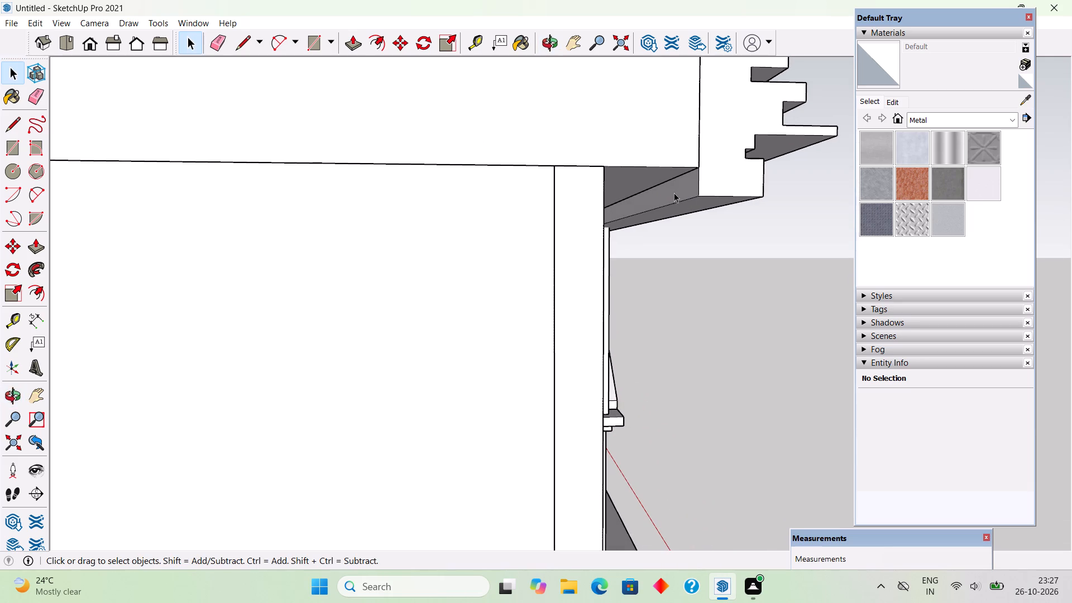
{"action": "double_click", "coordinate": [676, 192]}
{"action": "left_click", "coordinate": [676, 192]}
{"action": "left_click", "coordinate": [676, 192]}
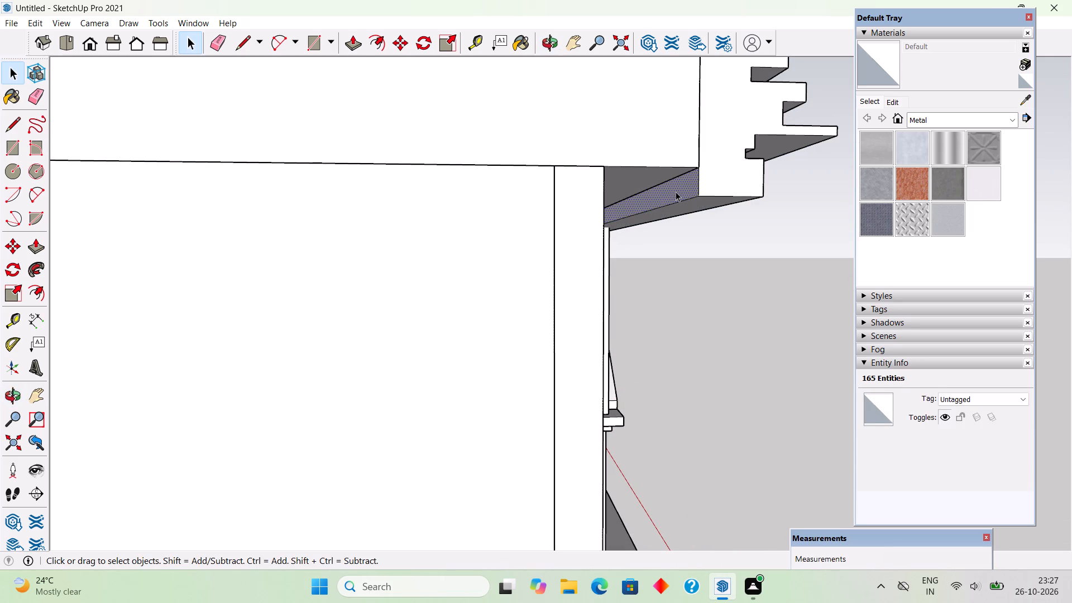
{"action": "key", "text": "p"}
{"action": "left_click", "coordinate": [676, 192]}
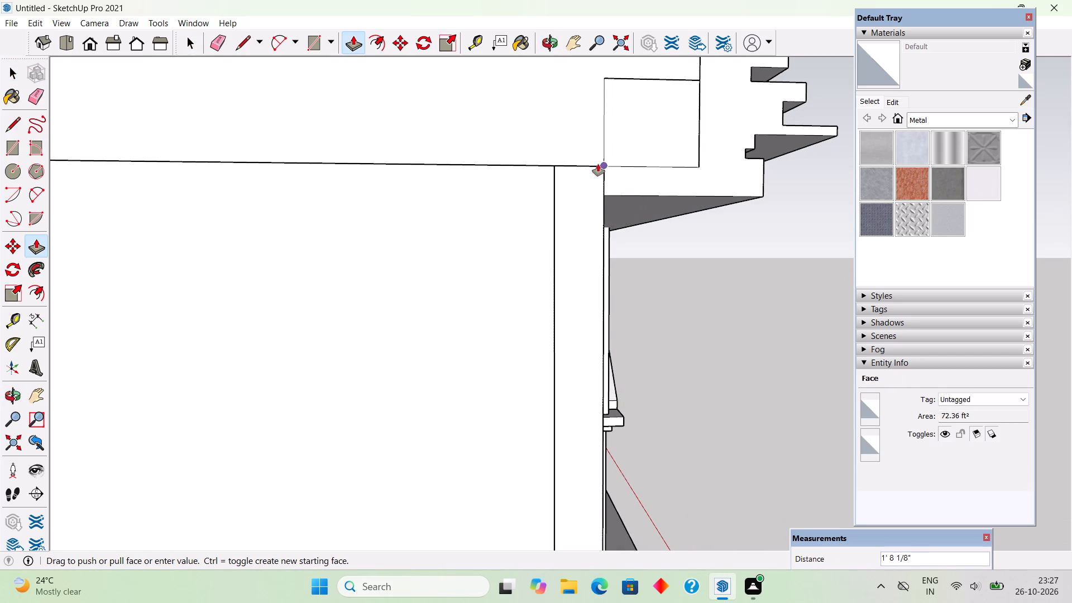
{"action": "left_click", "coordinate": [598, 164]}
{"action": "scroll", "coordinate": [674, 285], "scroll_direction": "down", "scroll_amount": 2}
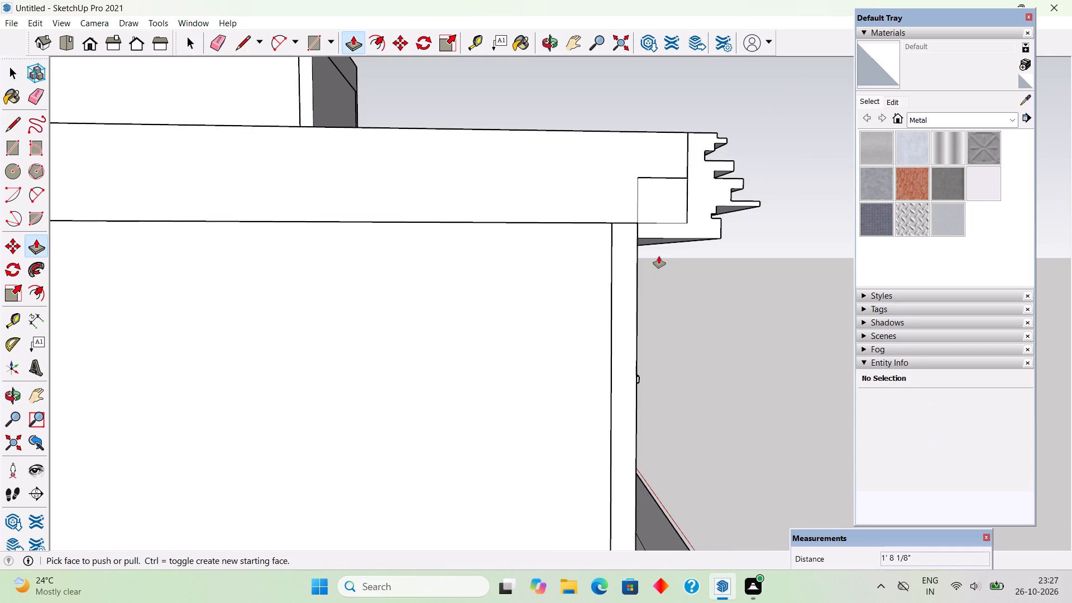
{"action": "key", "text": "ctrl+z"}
Push/Pull the inner face of the front cornice's lowest band back to the upper wall's corner, about 1' 8".
{"action": "scroll", "coordinate": [686, 223], "scroll_direction": "up", "scroll_amount": 8}
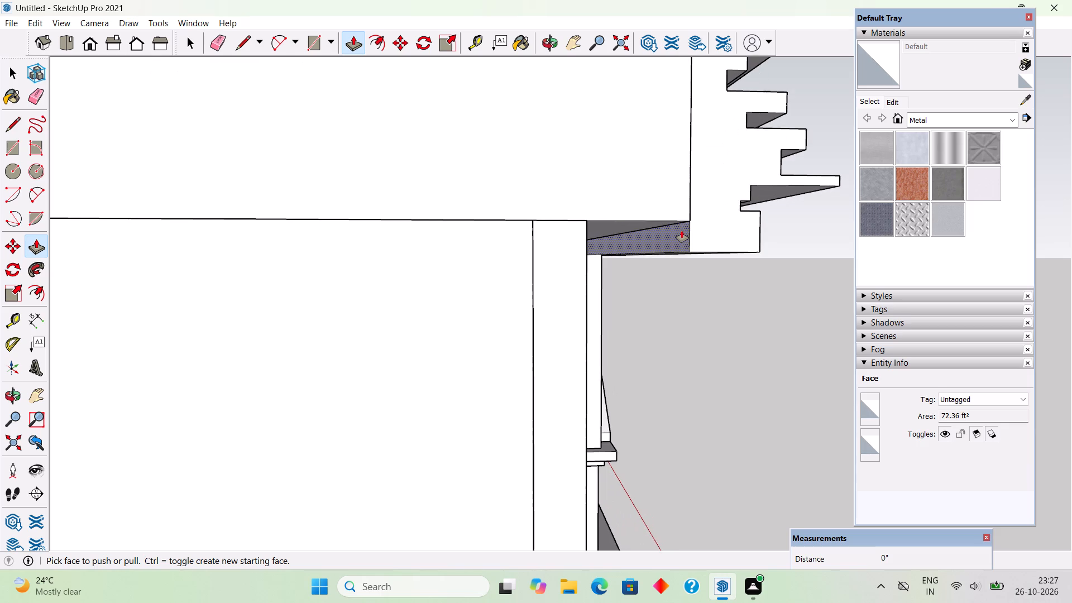
{"action": "left_click", "coordinate": [682, 228]}
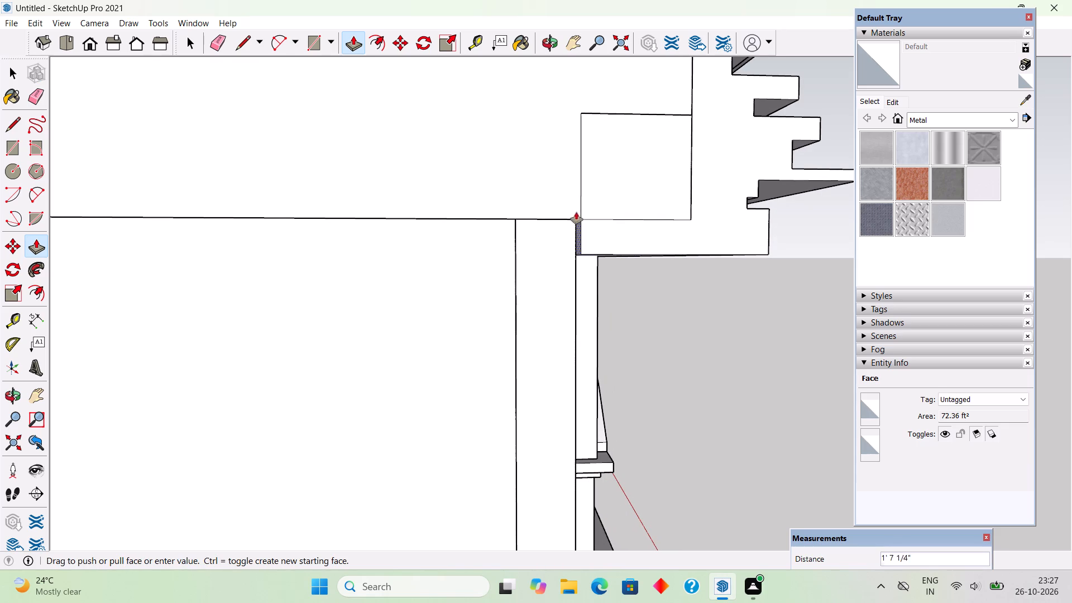
{"action": "left_click", "coordinate": [575, 247]}
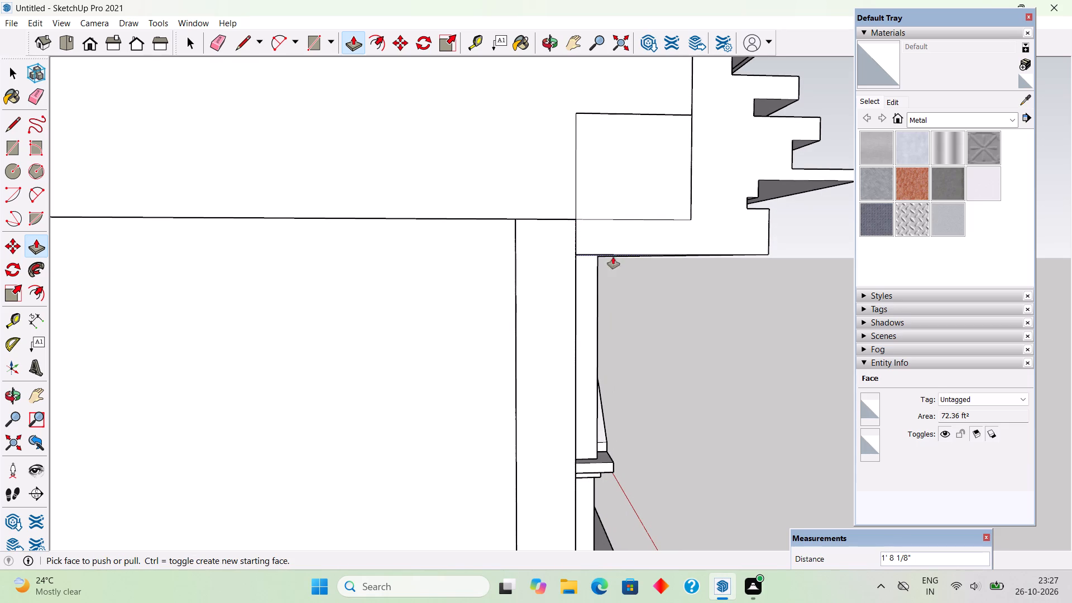
{"action": "key", "text": "space"}
{"action": "left_click", "coordinate": [701, 291]}
Examine the finished roof cornice and the whole house from the front, sides, above and below.
{"action": "middle_click_drag", "start_coordinate": [597, 265], "coordinate": [181, 222]}
{"action": "scroll", "coordinate": [179, 223], "scroll_direction": "down", "scroll_amount": 4}
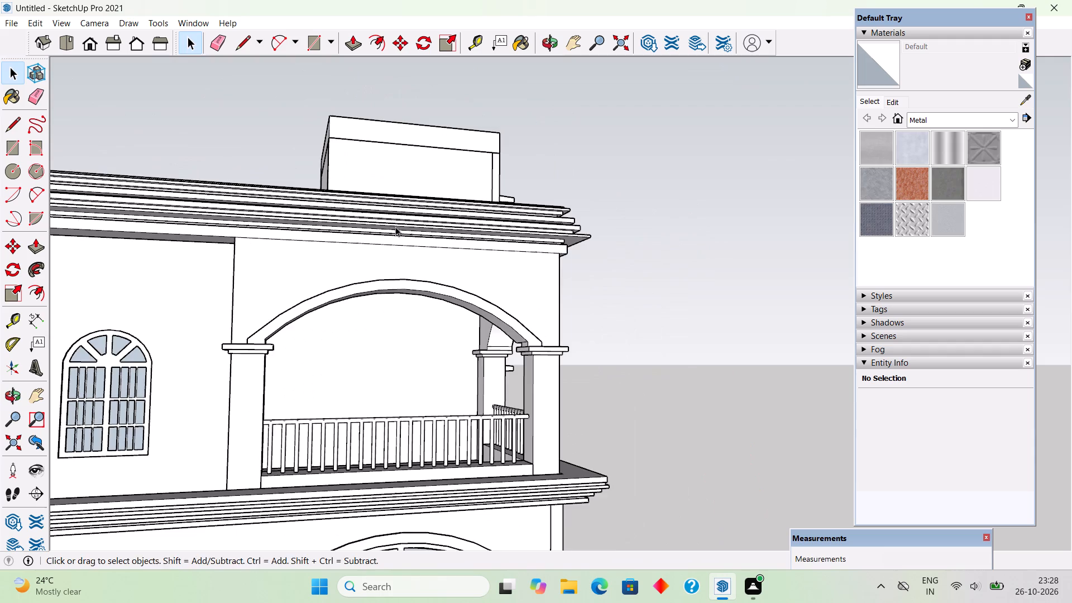
{"action": "middle_click_drag", "start_coordinate": [394, 225], "coordinate": [0, 213]}
{"action": "middle_click_drag", "start_coordinate": [388, 248], "coordinate": [203, 223]}
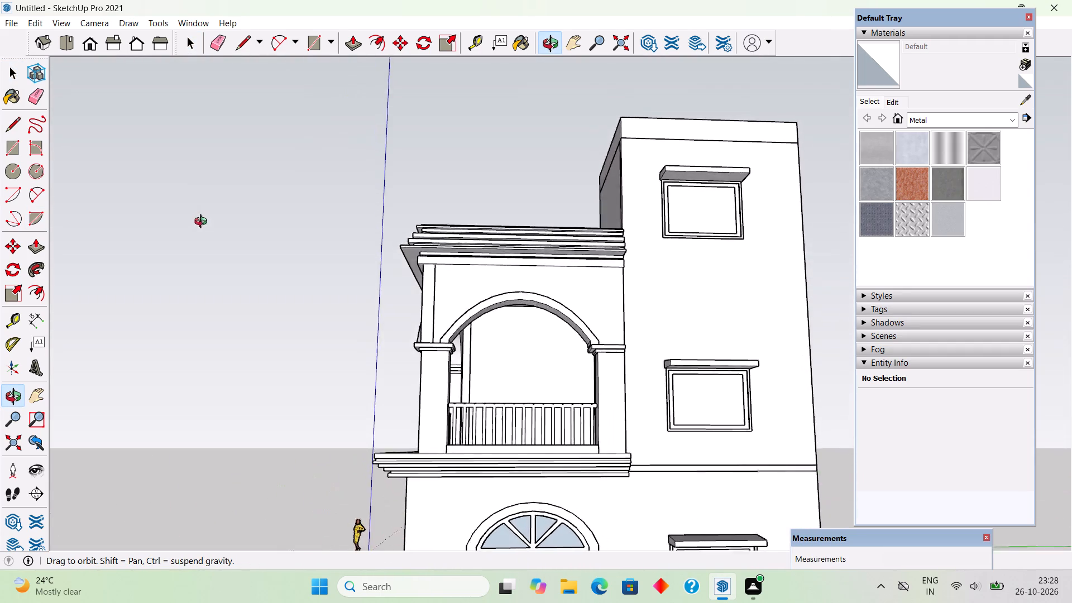
{"action": "middle_click_drag", "start_coordinate": [203, 223], "coordinate": [691, 520]}
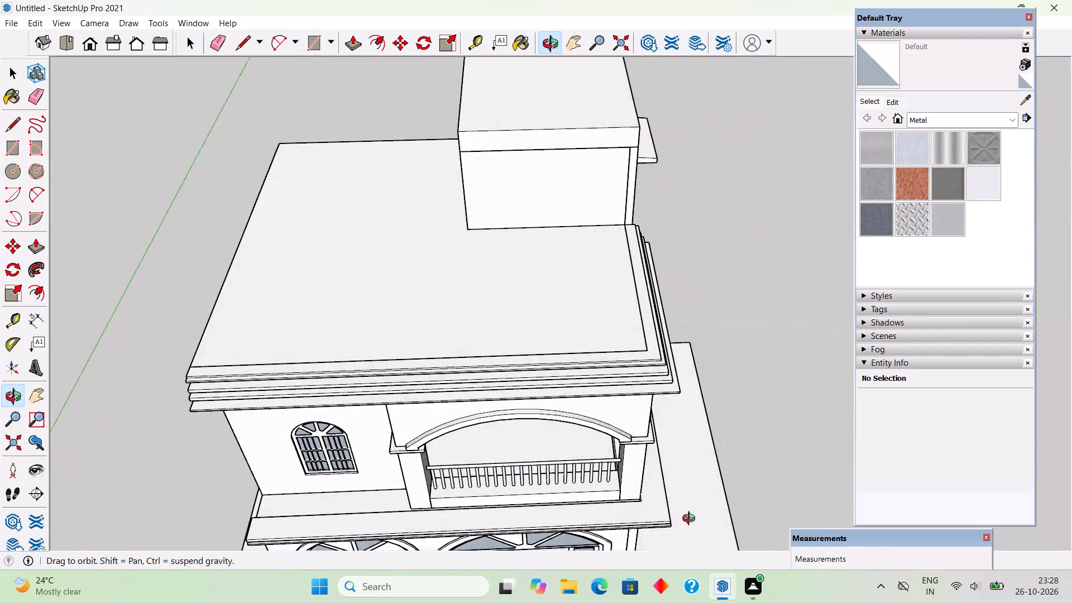
{"action": "middle_click_drag", "start_coordinate": [691, 520], "coordinate": [861, 304]}
{"action": "middle_click_drag", "start_coordinate": [277, 289], "coordinate": [464, 328]}
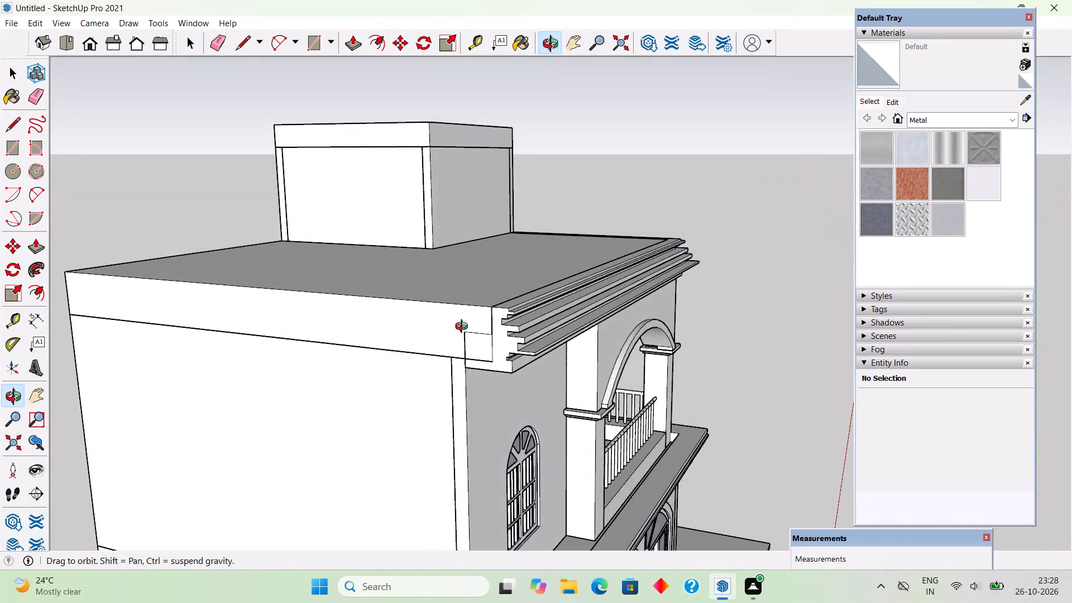
{"action": "middle_click_drag", "start_coordinate": [464, 328], "coordinate": [374, 342]}
{"action": "scroll", "coordinate": [374, 342], "scroll_direction": "down", "scroll_amount": 5}
{"action": "middle_click_drag", "start_coordinate": [540, 258], "coordinate": [300, 246]}
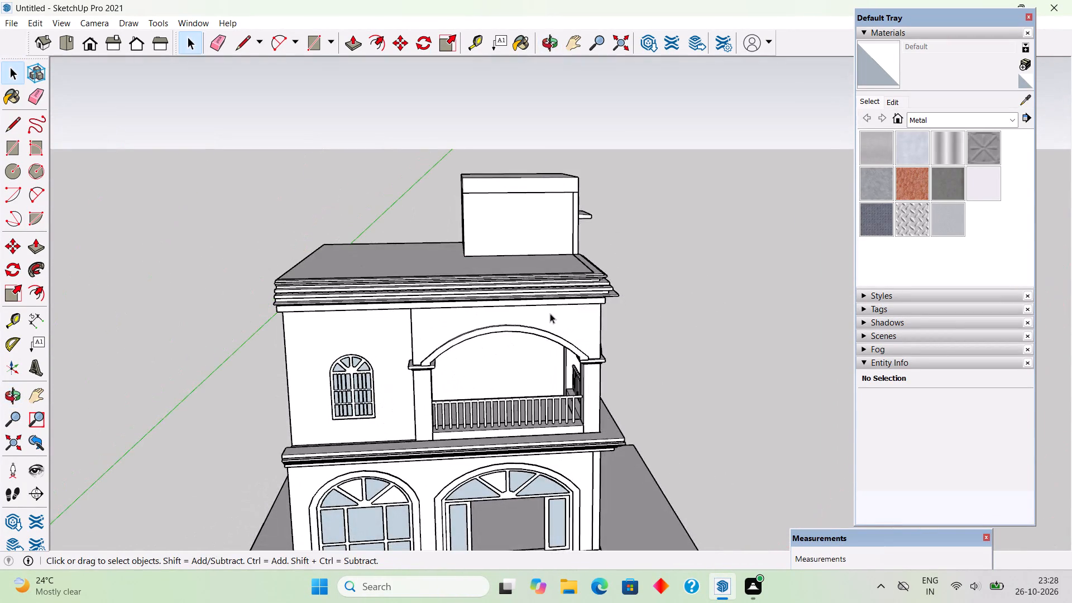
{"action": "middle_click_drag", "start_coordinate": [532, 310], "coordinate": [327, 255]}
{"action": "scroll", "coordinate": [444, 331], "scroll_direction": "up", "scroll_amount": 4}
{"action": "scroll", "coordinate": [550, 331], "scroll_direction": "up", "scroll_amount": 1}
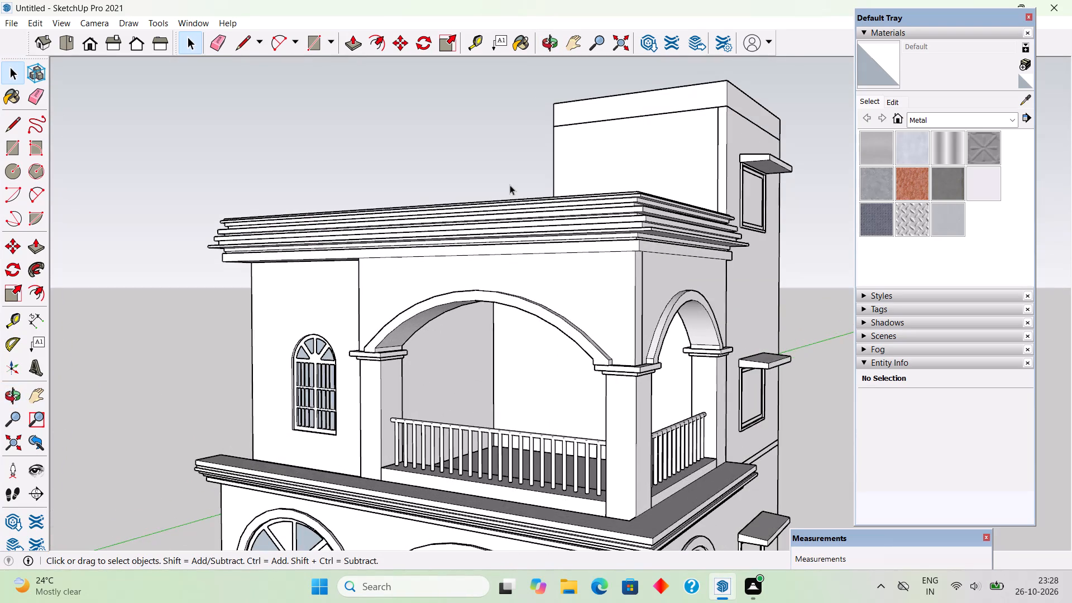
{"action": "scroll", "coordinate": [510, 185], "scroll_direction": "down", "scroll_amount": 4}
{"action": "scroll", "coordinate": [552, 283], "scroll_direction": "down", "scroll_amount": 3}
{"action": "middle_click_drag", "start_coordinate": [600, 297], "coordinate": [713, 266]}
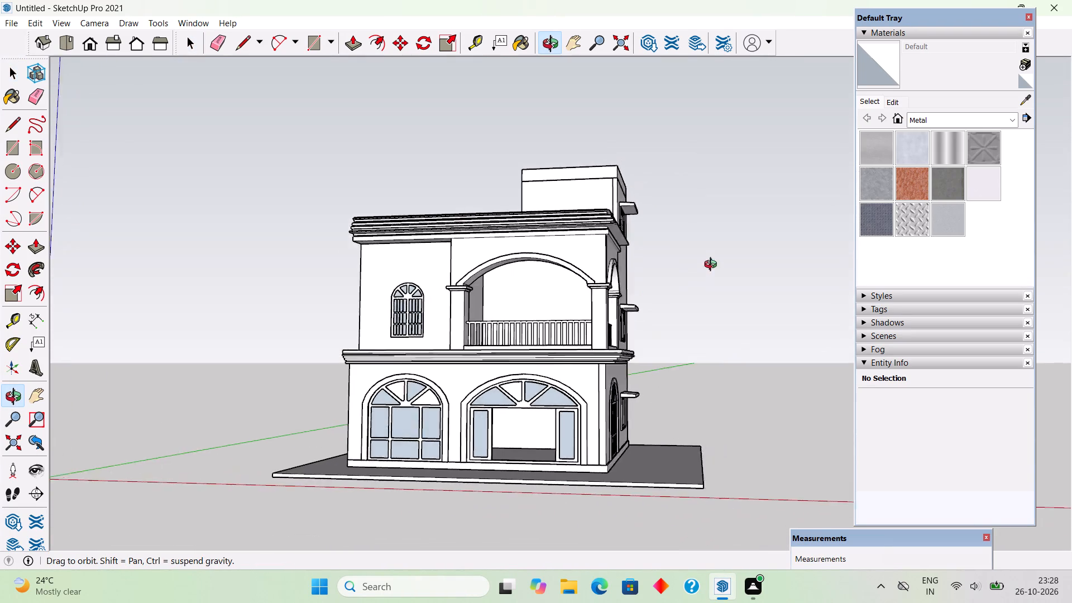
{"action": "middle_click_drag", "start_coordinate": [713, 266], "coordinate": [750, 310]}
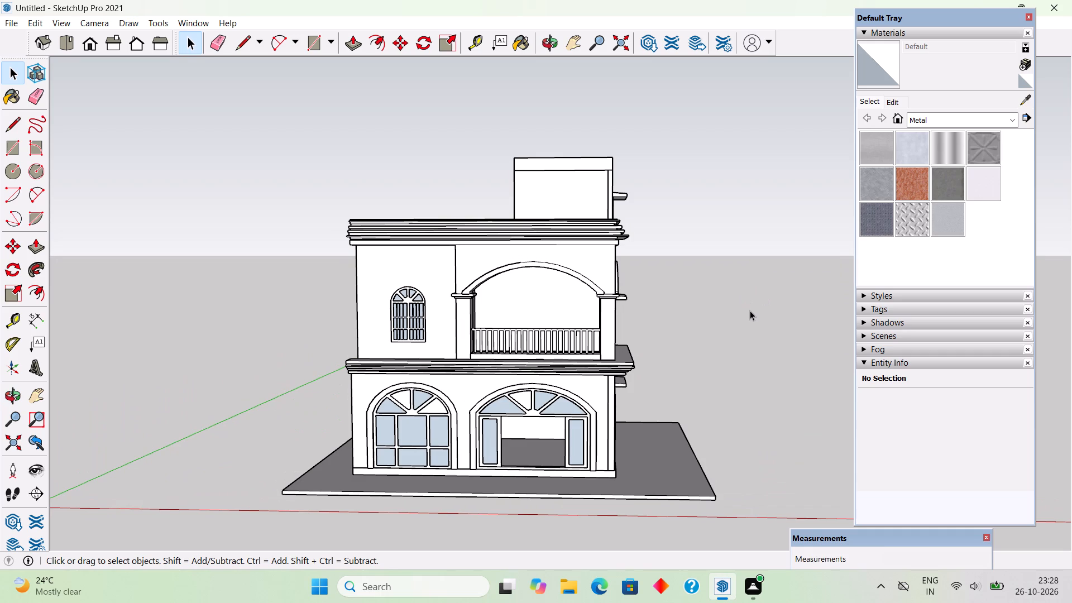
{"action": "scroll", "coordinate": [593, 295], "scroll_direction": "up", "scroll_amount": 4}
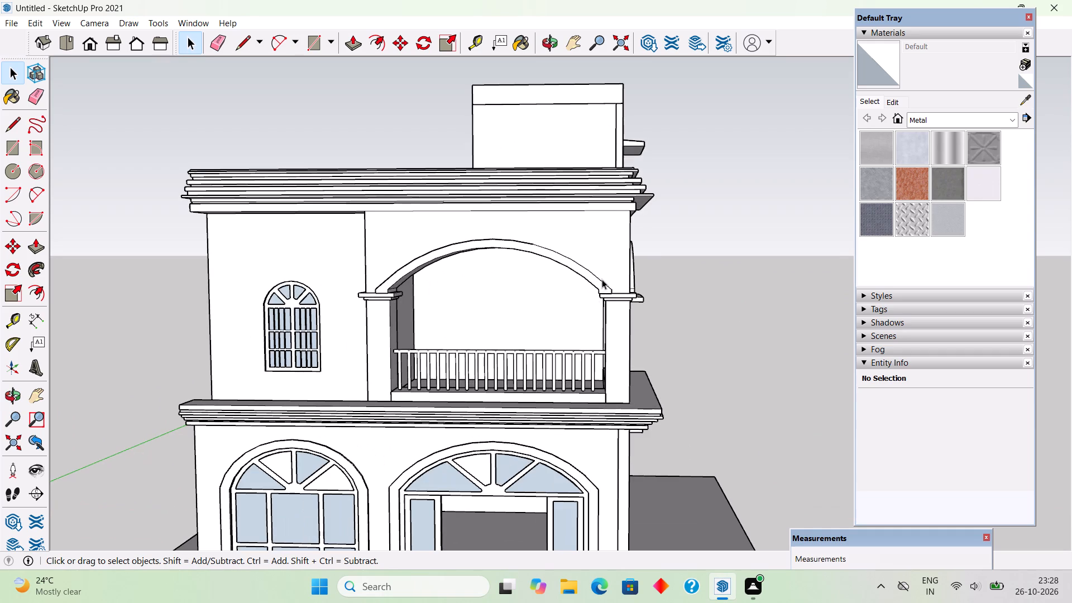
{"action": "middle_click_drag", "start_coordinate": [623, 232], "coordinate": [694, 318]}
{"action": "scroll", "coordinate": [694, 318], "scroll_direction": "up", "scroll_amount": 1}
{"action": "scroll", "coordinate": [652, 248], "scroll_direction": "down", "scroll_amount": 6}
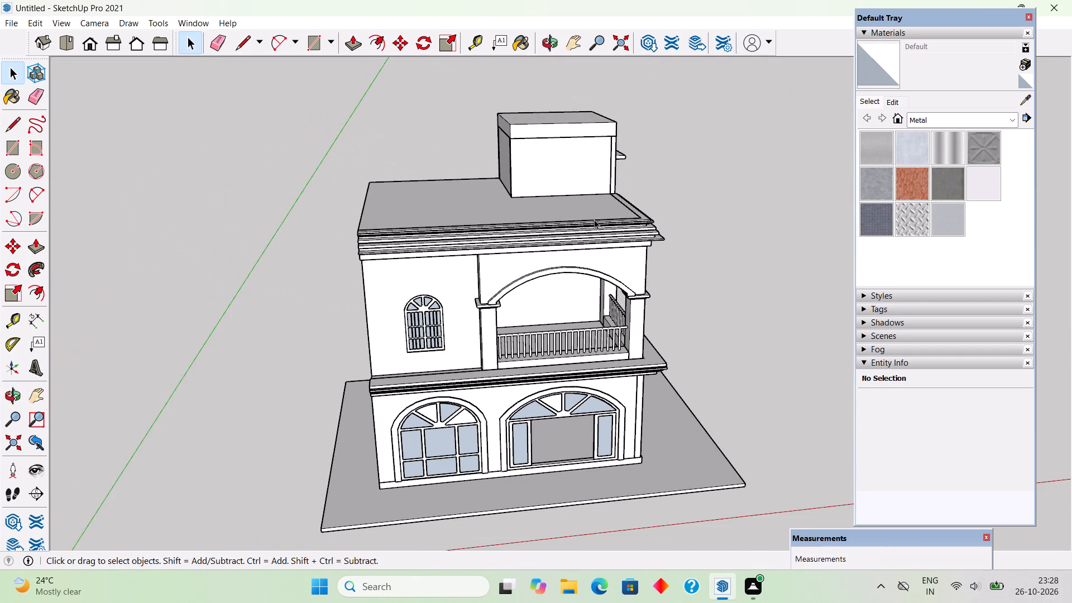
{"action": "middle_click_drag", "start_coordinate": [594, 219], "coordinate": [532, 265]}
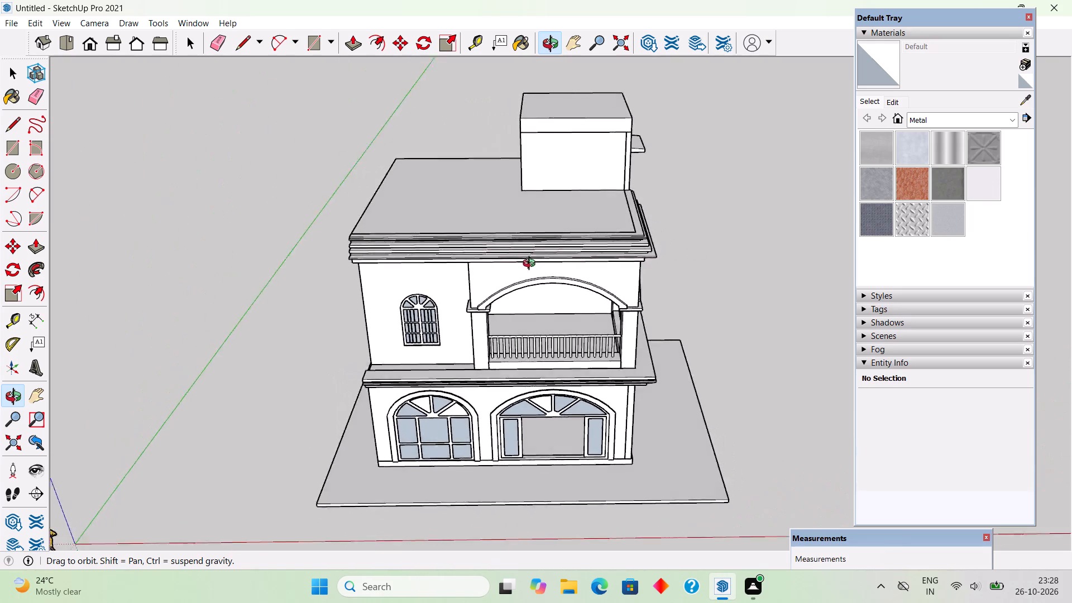
{"action": "middle_click_drag", "start_coordinate": [532, 265], "coordinate": [591, 240]}
{"action": "scroll", "coordinate": [594, 239], "scroll_direction": "up", "scroll_amount": 3}
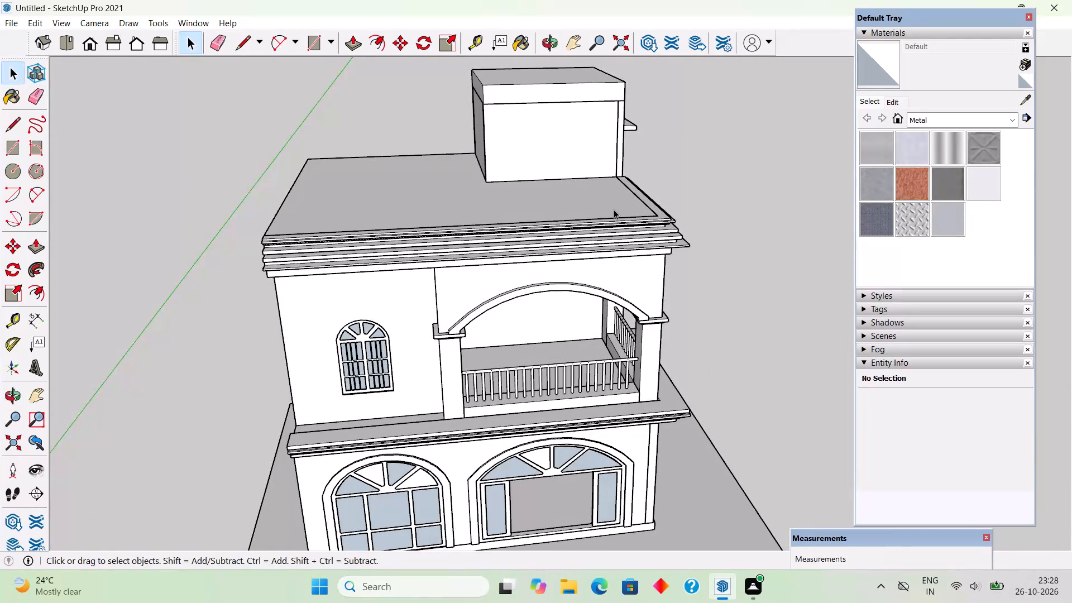
{"action": "scroll", "coordinate": [609, 222], "scroll_direction": "down", "scroll_amount": 5}
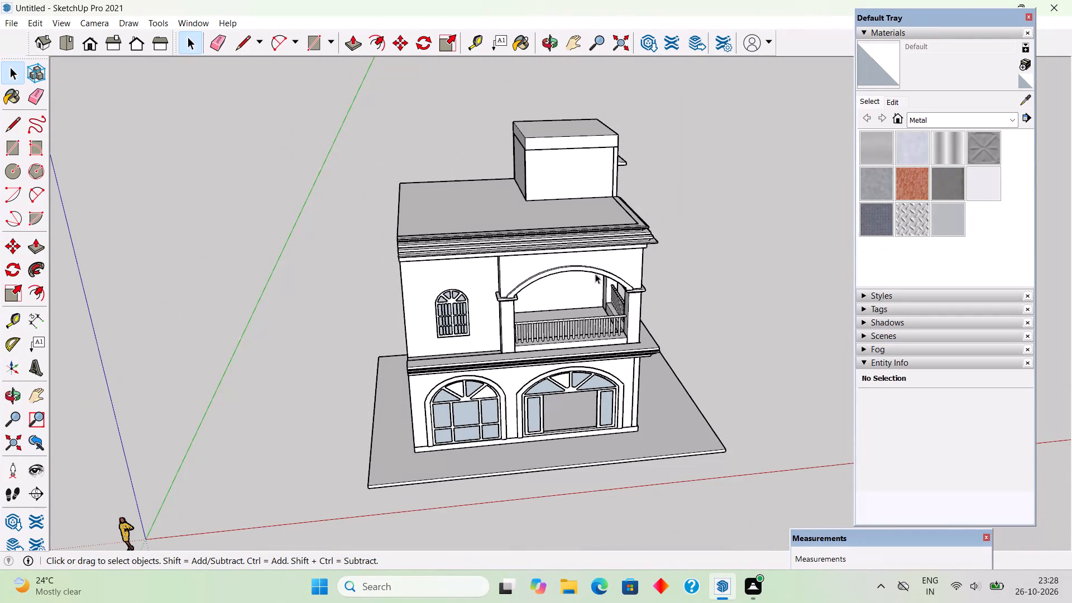
{"action": "middle_click_drag", "start_coordinate": [588, 253], "coordinate": [473, 126]}
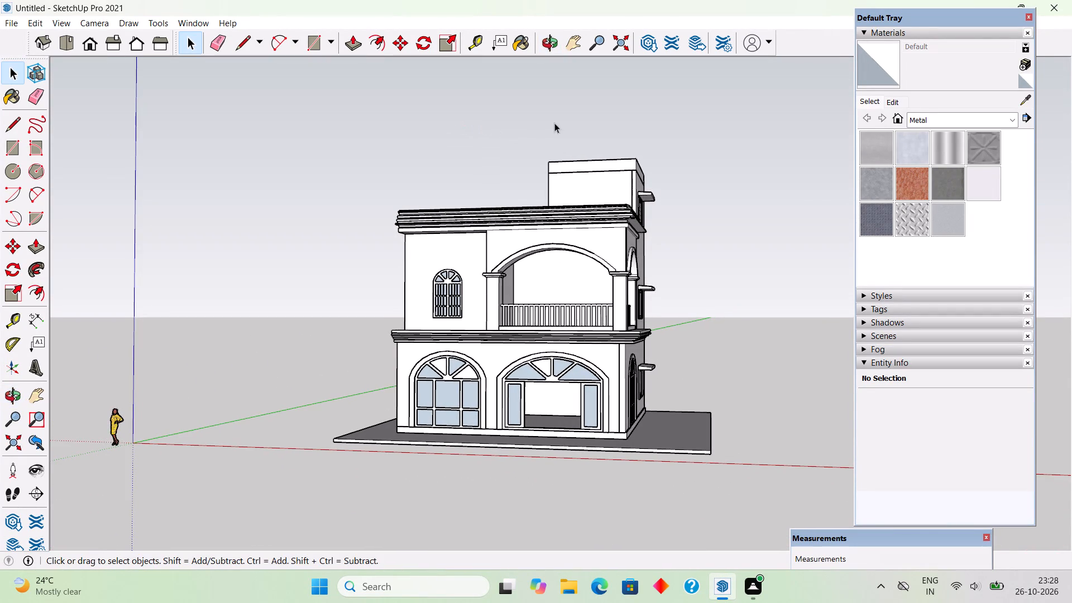
{"action": "scroll", "coordinate": [580, 267], "scroll_direction": "up", "scroll_amount": 2}
{"action": "middle_click_drag", "start_coordinate": [562, 273], "coordinate": [480, 228]}
{"action": "scroll", "coordinate": [480, 228], "scroll_direction": "up", "scroll_amount": 2}
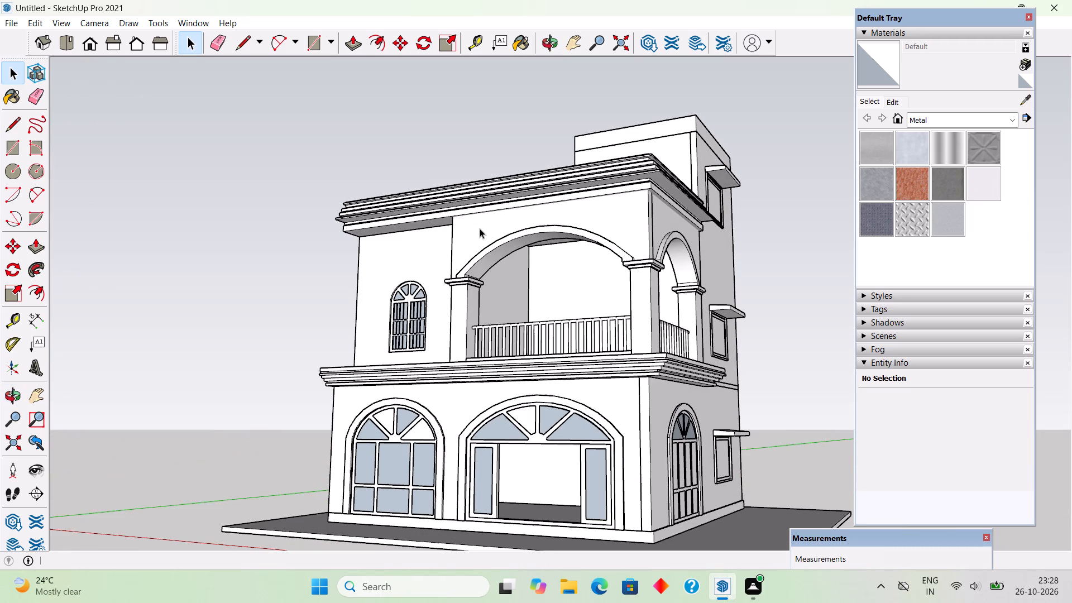
Measure the rooftop tower's wall height from the main roof to the underside of its slab.
{"action": "middle_click_drag", "start_coordinate": [612, 256], "coordinate": [712, 462]}
{"action": "scroll", "coordinate": [668, 406], "scroll_direction": "down", "scroll_amount": 6}
{"action": "scroll", "coordinate": [654, 179], "scroll_direction": "up", "scroll_amount": 4}
{"action": "scroll", "coordinate": [638, 304], "scroll_direction": "up", "scroll_amount": 2}
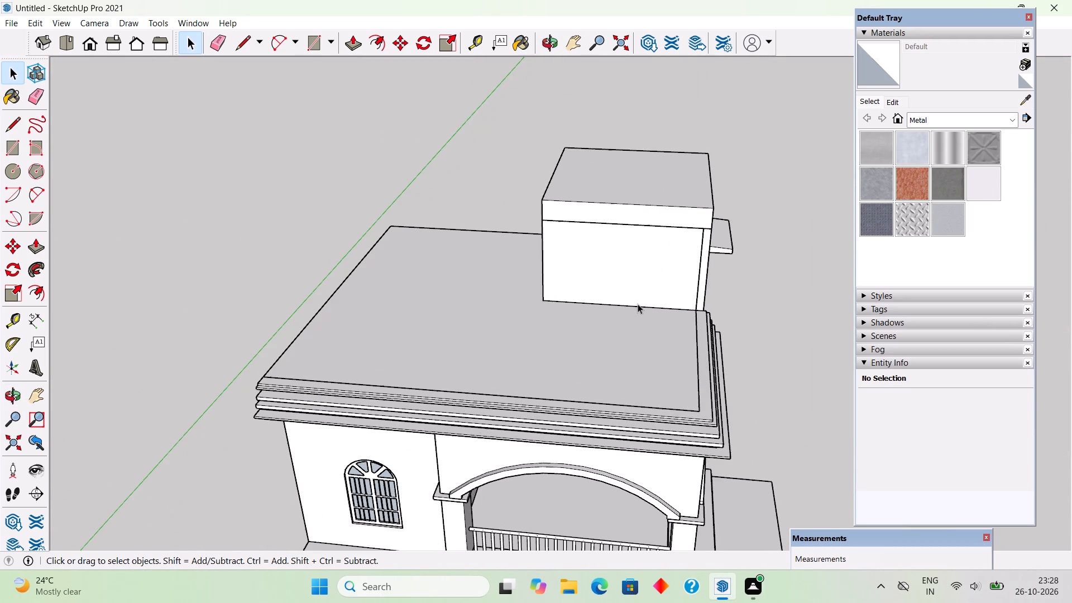
{"action": "key", "text": "t"}
{"action": "left_click", "coordinate": [638, 306]}
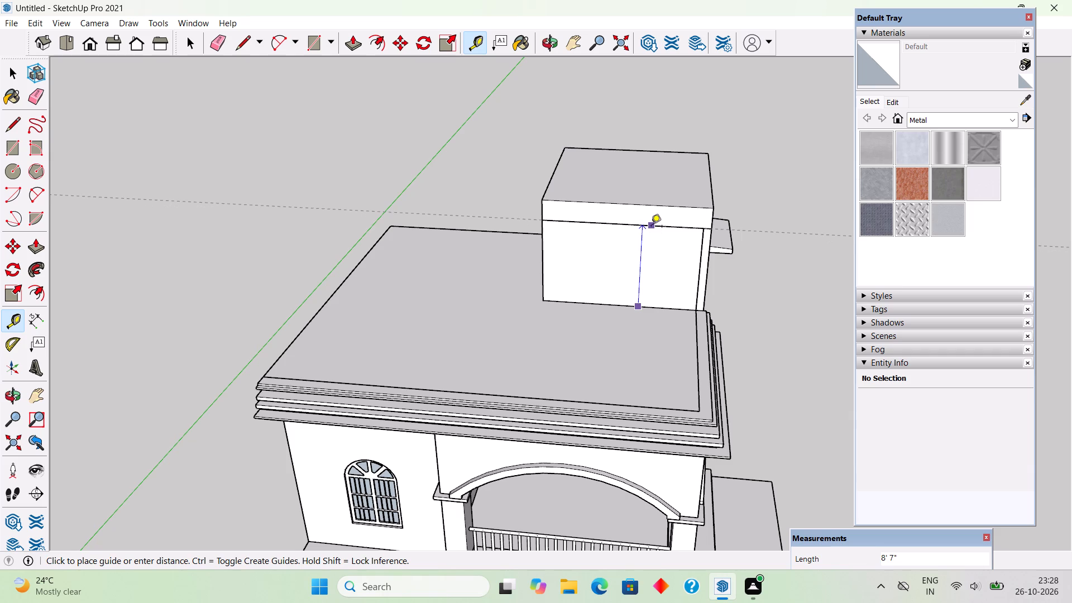
{"action": "key", "text": "space"}
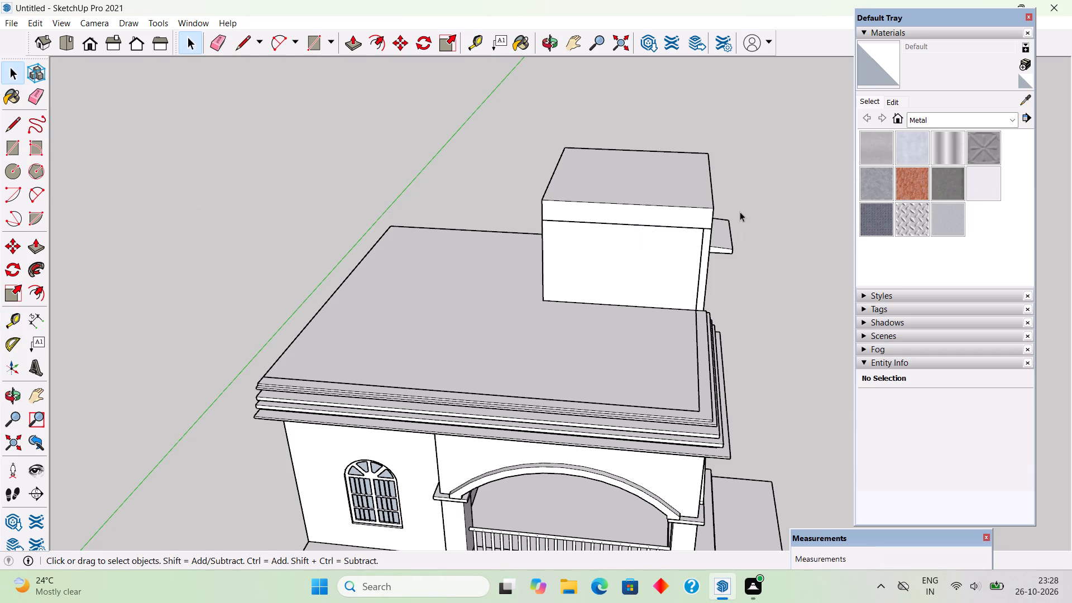
Move the rooftop tower's roof slab straight up by 5".
{"action": "middle_click_drag", "start_coordinate": [740, 209], "coordinate": [400, 171]}
{"action": "scroll", "coordinate": [683, 273], "scroll_direction": "up", "scroll_amount": 3}
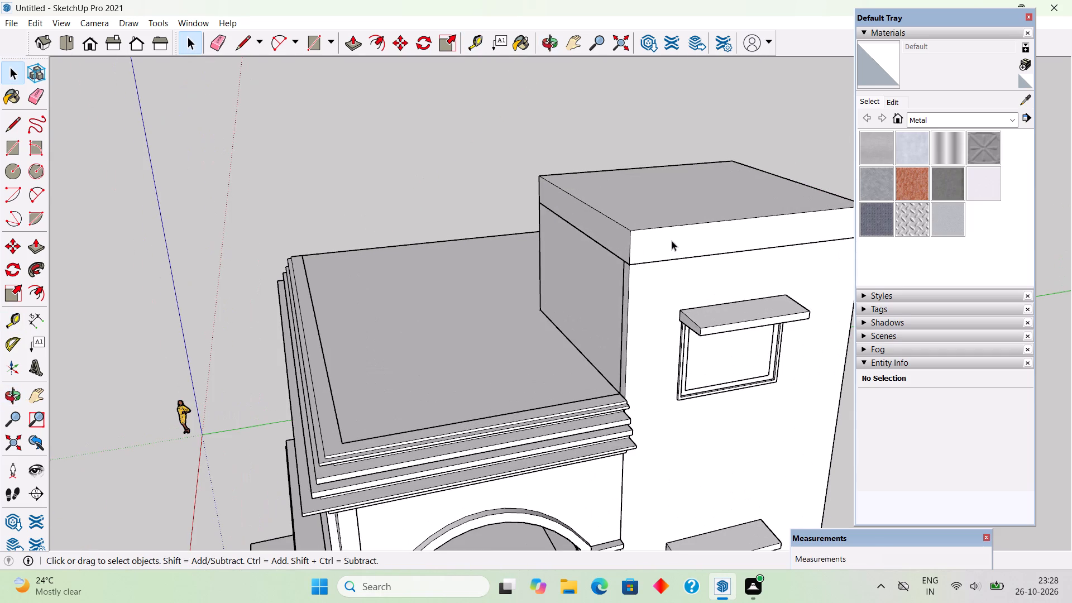
{"action": "left_click", "coordinate": [672, 241]}
{"action": "key", "text": "m"}
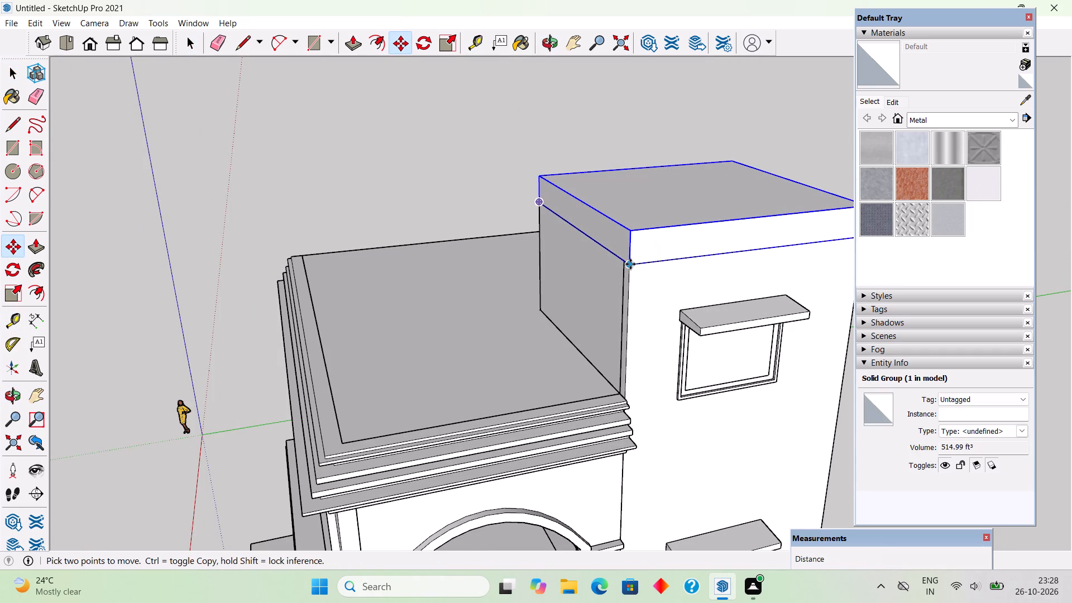
{"action": "left_click", "coordinate": [630, 264]}
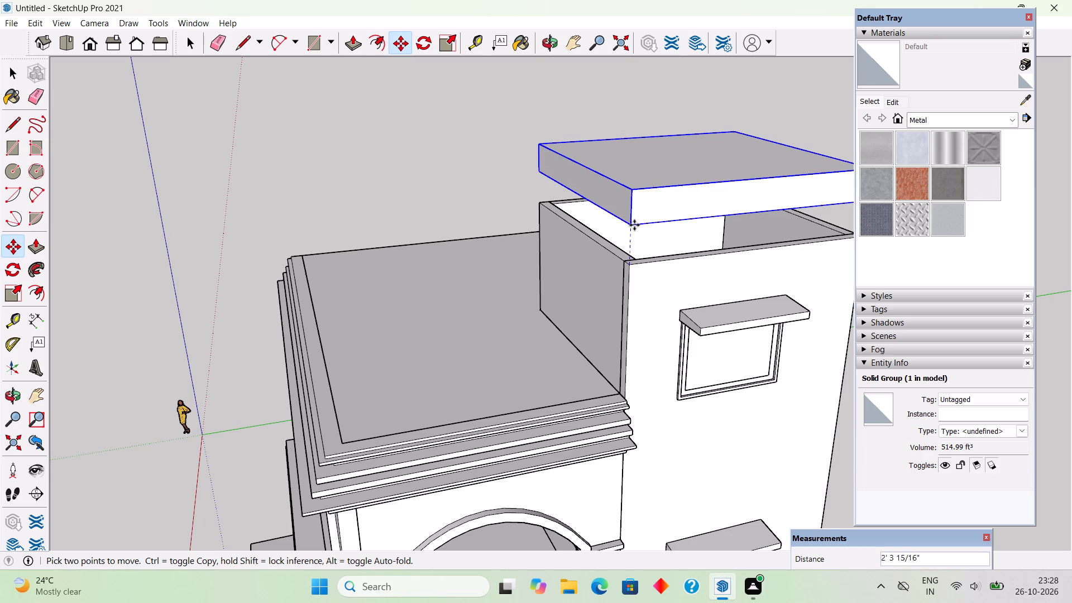
{"action": "key", "text": "5"}
{"action": "key", "text": "shift+quotedbl"}
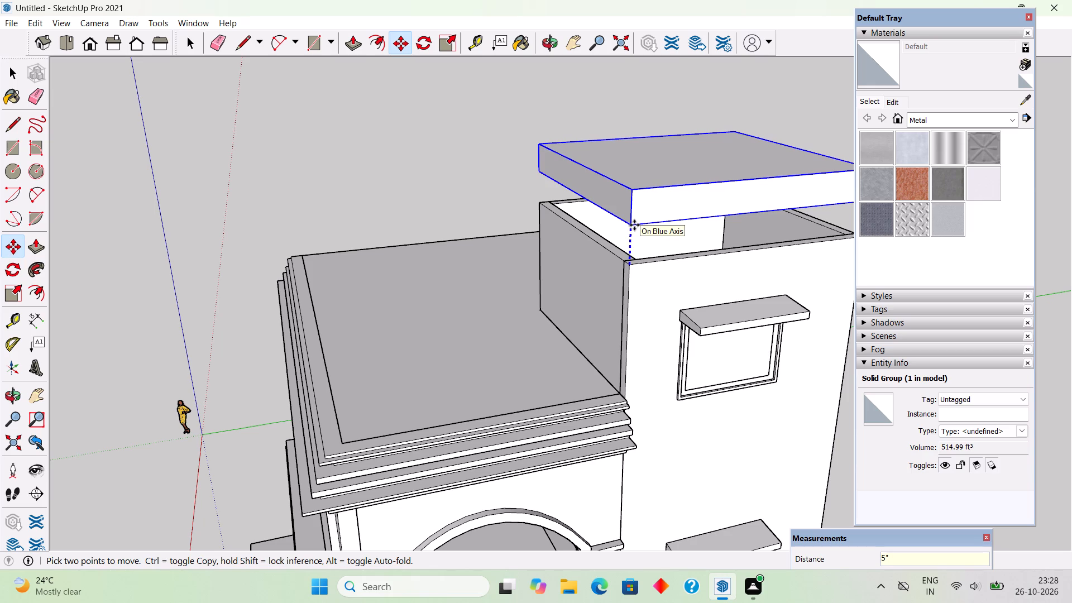
{"action": "key", "text": "Return"}
{"action": "key", "text": "space"}
Push/Pull the top of the tower wall with the window up 5" to meet the raised slab.
{"action": "scroll", "coordinate": [642, 261], "scroll_direction": "up", "scroll_amount": 5}
{"action": "triple_click", "coordinate": [642, 261]}
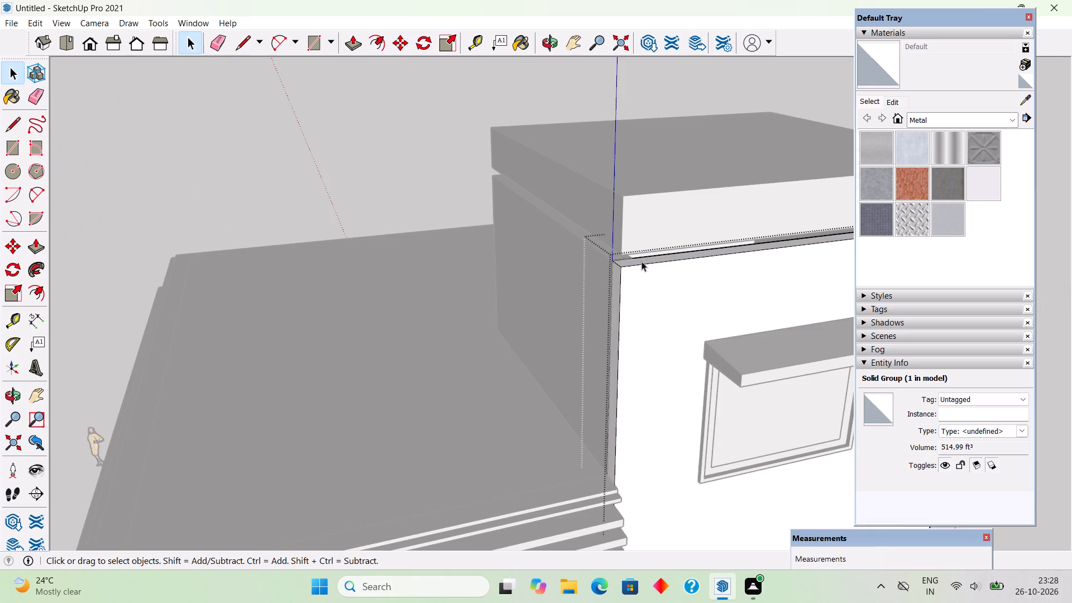
{"action": "scroll", "coordinate": [642, 261], "scroll_direction": "up", "scroll_amount": 3}
{"action": "key", "text": "p"}
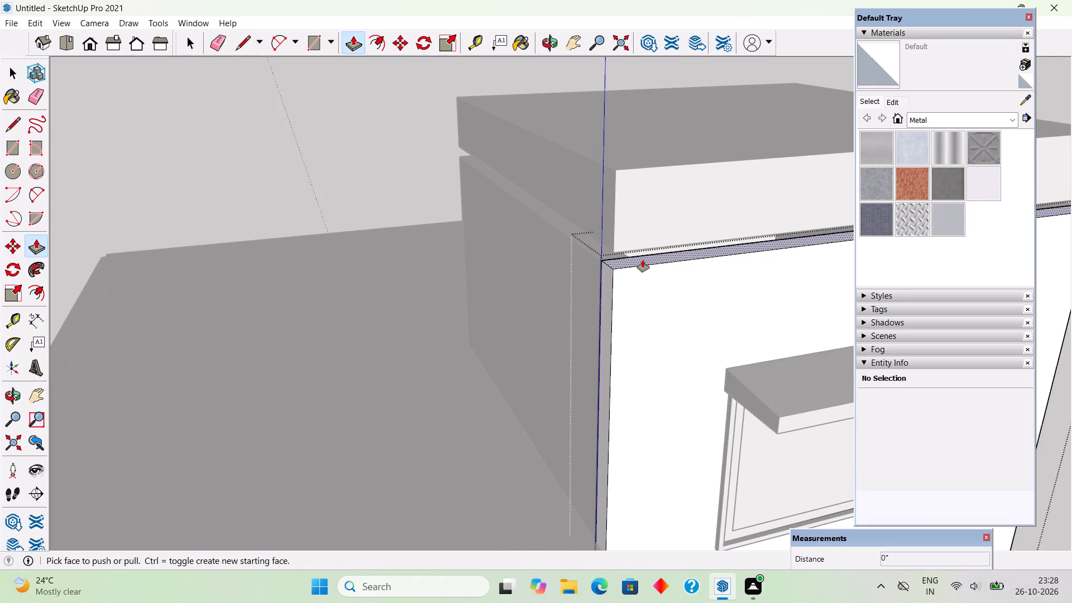
{"action": "left_click", "coordinate": [643, 259]}
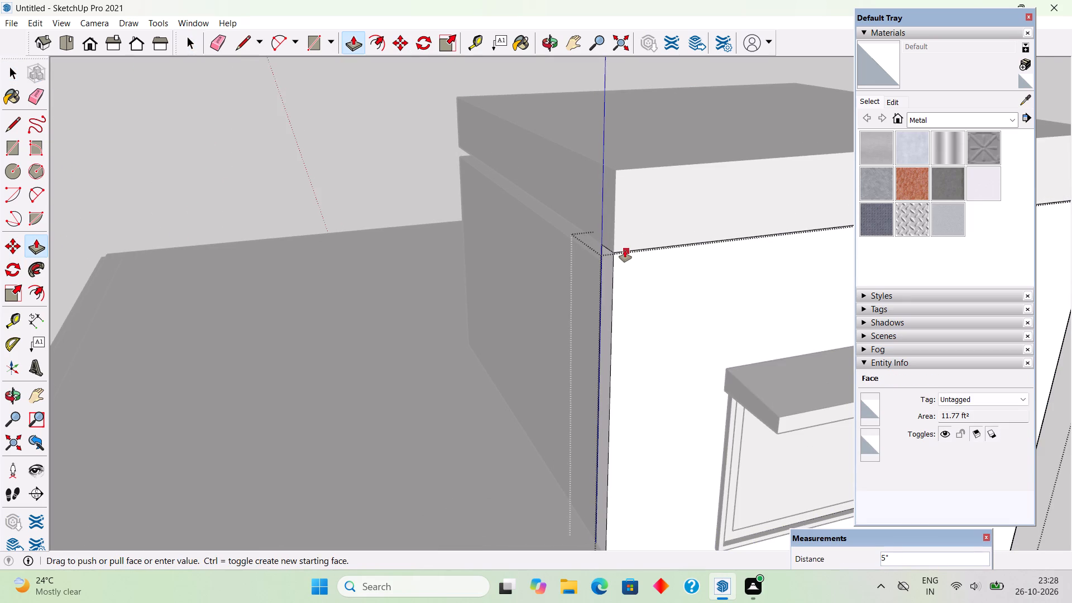
{"action": "left_click", "coordinate": [622, 250]}
{"action": "key", "text": "space"}
Push/Pull the top of the tower's front wall, facing the main roof, up 5" to the slab's underside.
{"action": "middle_click_drag", "start_coordinate": [554, 270], "coordinate": [748, 294]}
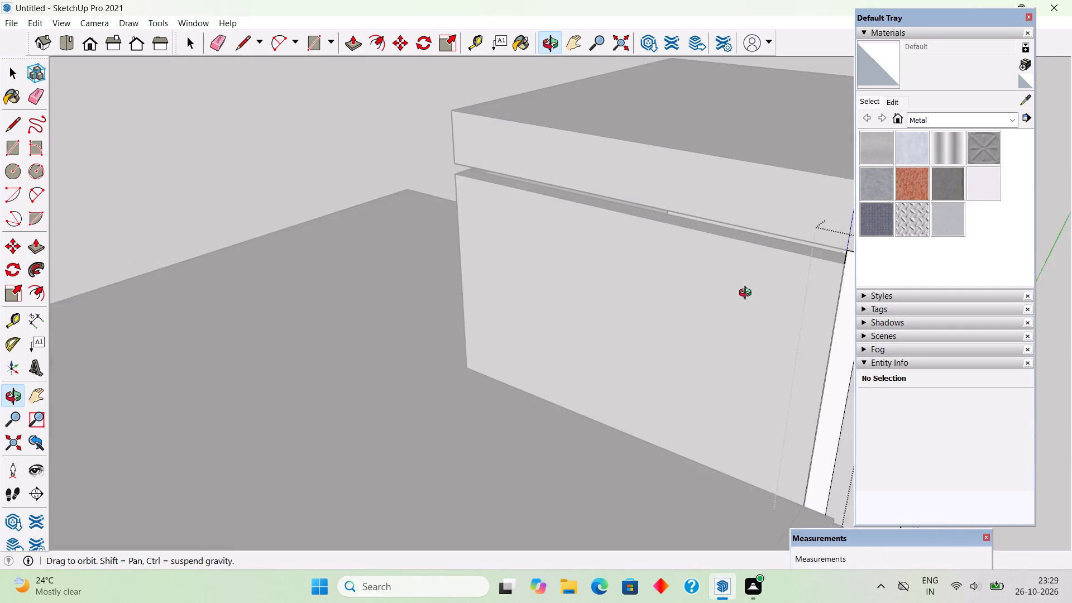
{"action": "middle_click_drag", "start_coordinate": [748, 294], "coordinate": [754, 294]}
{"action": "triple_click", "coordinate": [749, 246]}
{"action": "scroll", "coordinate": [344, 243], "scroll_direction": "down", "scroll_amount": 5}
{"action": "middle_click_drag", "start_coordinate": [468, 262], "coordinate": [610, 274]}
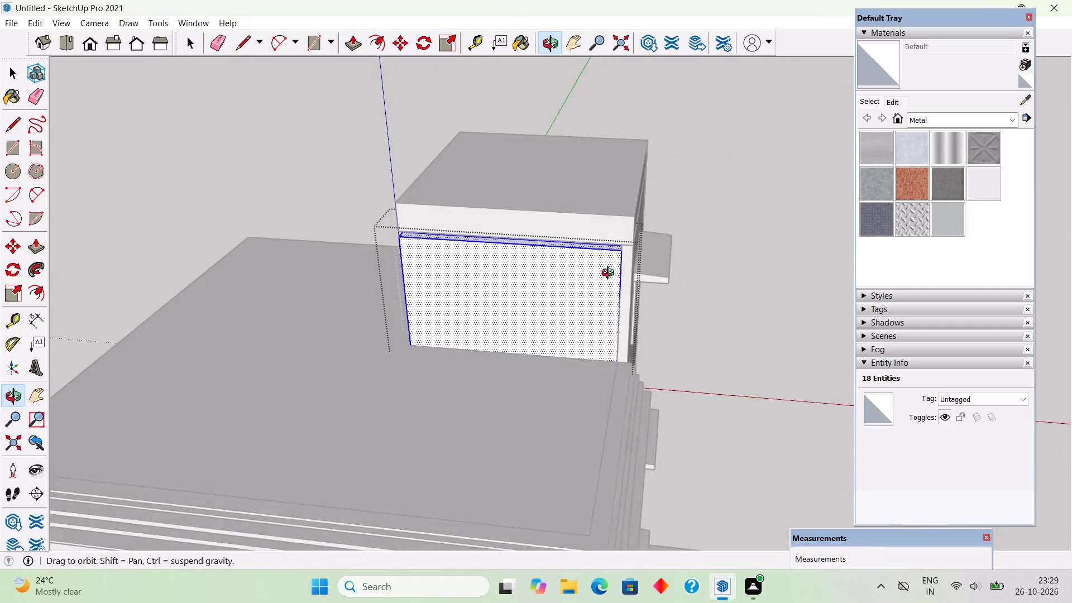
{"action": "middle_click_drag", "start_coordinate": [610, 274], "coordinate": [618, 265]}
{"action": "scroll", "coordinate": [613, 208], "scroll_direction": "up", "scroll_amount": 7}
{"action": "middle_click_drag", "start_coordinate": [616, 260], "coordinate": [618, 291]}
{"action": "key", "text": "p"}
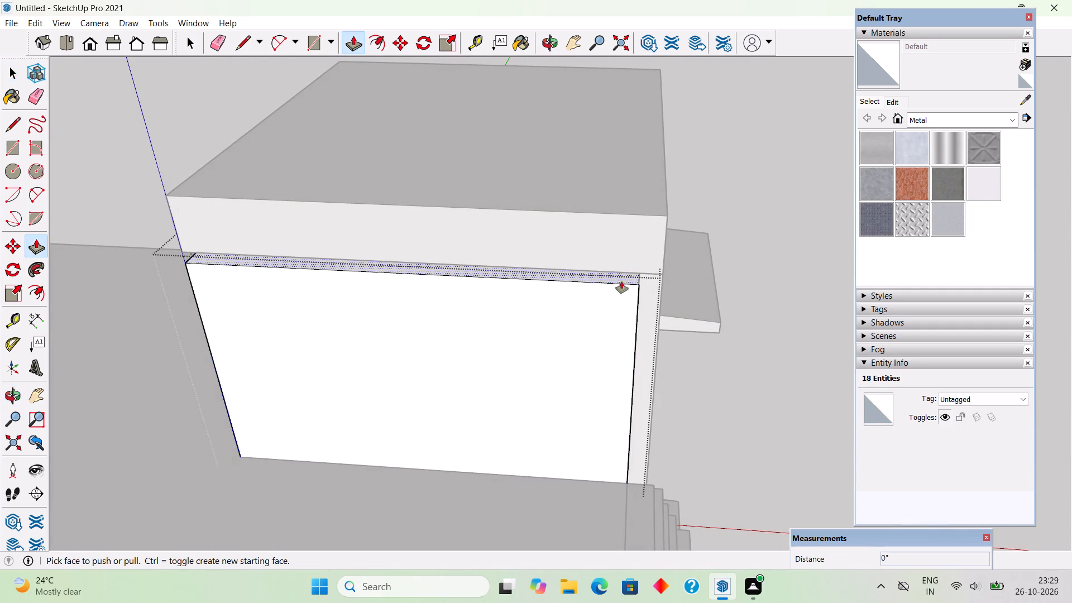
{"action": "left_click", "coordinate": [621, 280]}
{"action": "left_click", "coordinate": [633, 271]}
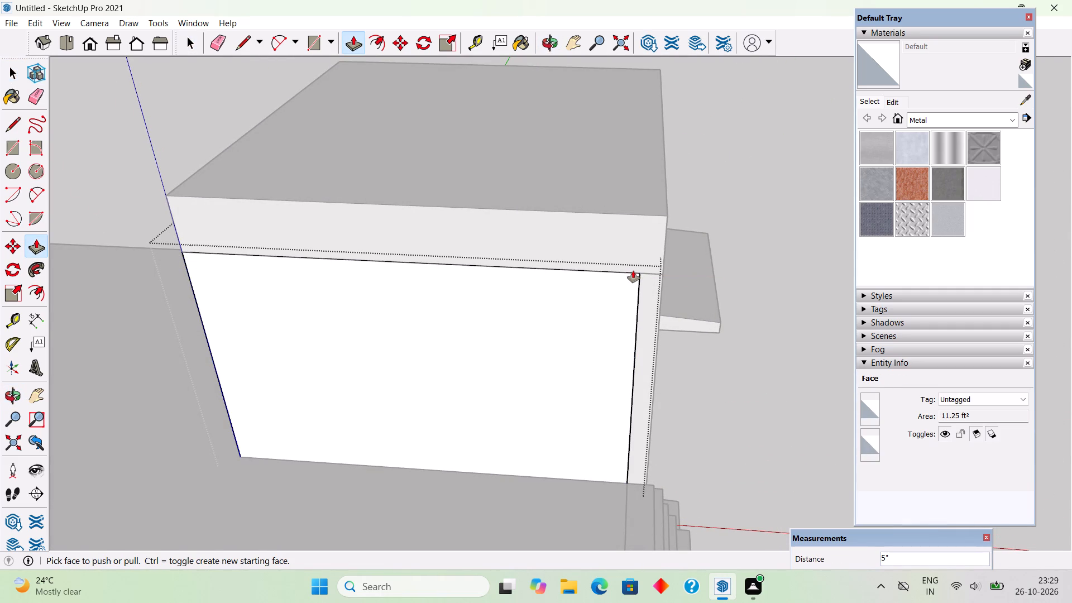
{"action": "key", "text": "space"}
Push/Pull the top of the tower's side wall opposite the windowed one up 5" to the slab's underside.
{"action": "middle_click_drag", "start_coordinate": [491, 275], "coordinate": [829, 281]}
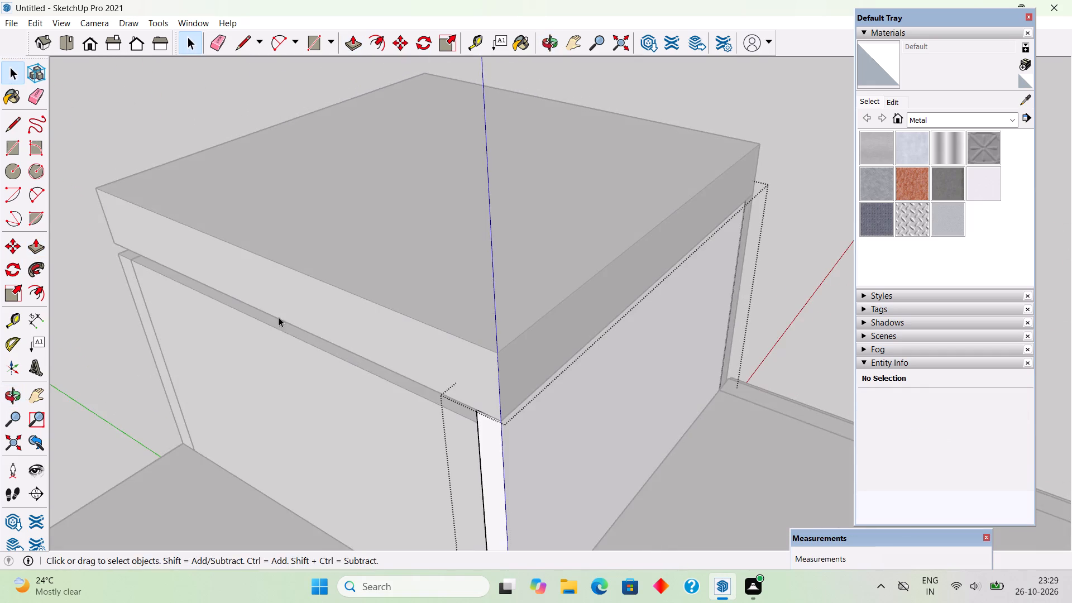
{"action": "middle_click_drag", "start_coordinate": [297, 327], "coordinate": [471, 262]}
{"action": "double_click", "coordinate": [452, 304]}
{"action": "left_click", "coordinate": [452, 298]}
{"action": "middle_click_drag", "start_coordinate": [486, 259], "coordinate": [472, 295]}
{"action": "scroll", "coordinate": [524, 333], "scroll_direction": "up", "scroll_amount": 4}
{"action": "left_click", "coordinate": [530, 337]}
{"action": "key", "text": "p"}
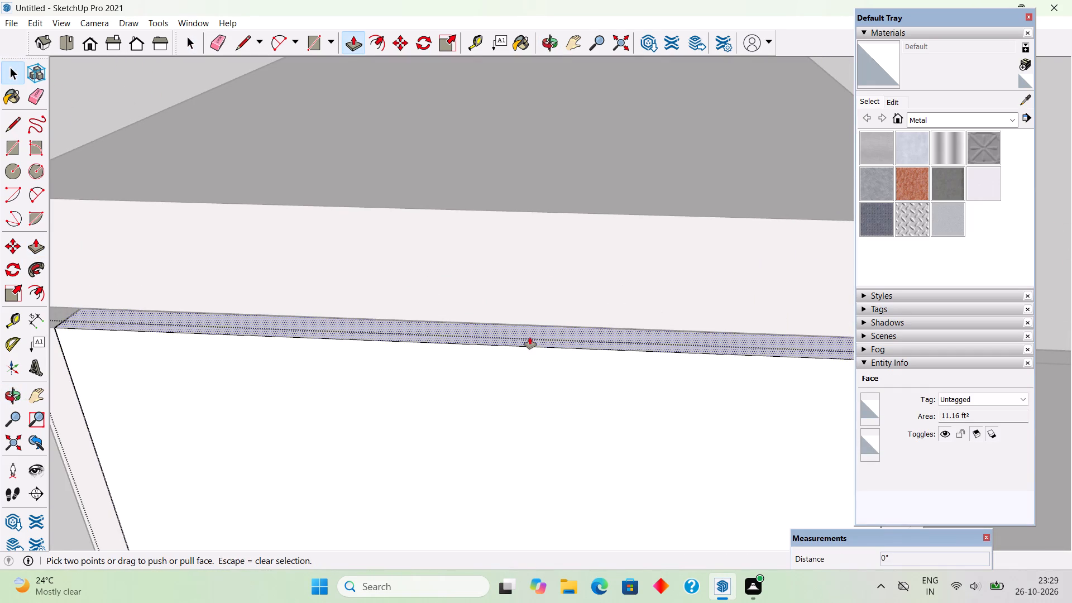
{"action": "left_click", "coordinate": [530, 337]}
{"action": "left_click", "coordinate": [552, 323]}
{"action": "scroll", "coordinate": [552, 323], "scroll_direction": "down", "scroll_amount": 6}
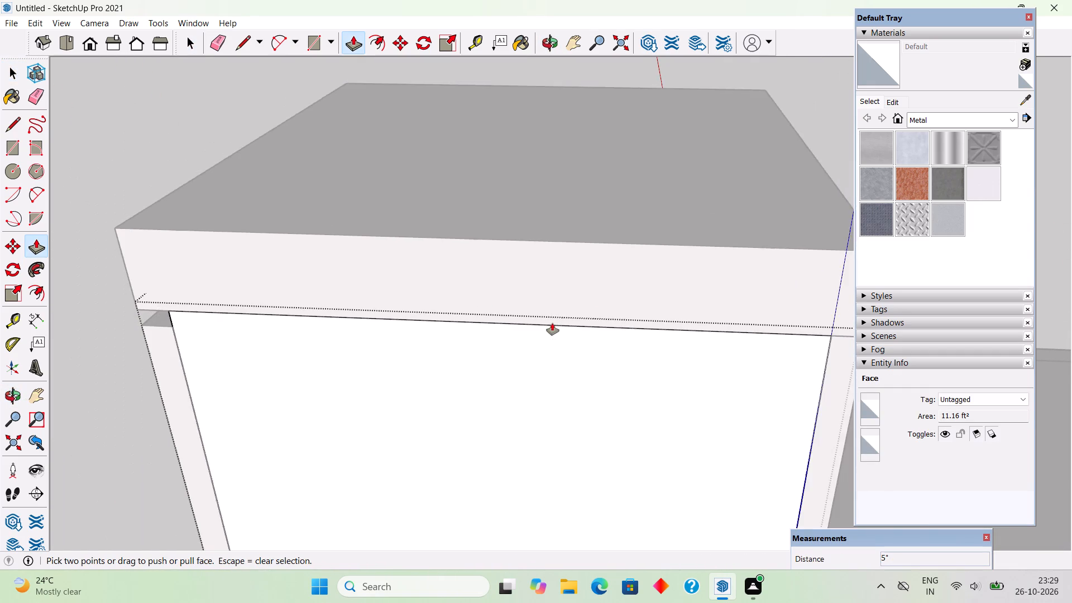
{"action": "key", "text": "space"}
Push/Pull the top of the tower's rear wall up 5" to the slab's underside and leave the wall group.
{"action": "middle_click_drag", "start_coordinate": [287, 261], "coordinate": [533, 221]}
{"action": "triple_click", "coordinate": [538, 247]}
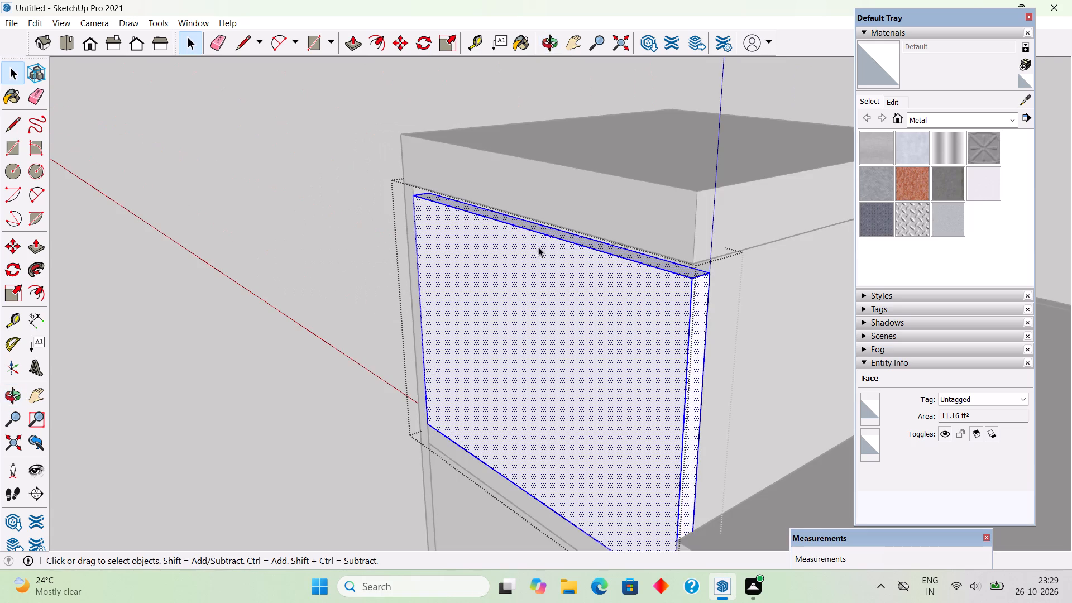
{"action": "scroll", "coordinate": [643, 260], "scroll_direction": "up", "scroll_amount": 3}
{"action": "key", "text": "p"}
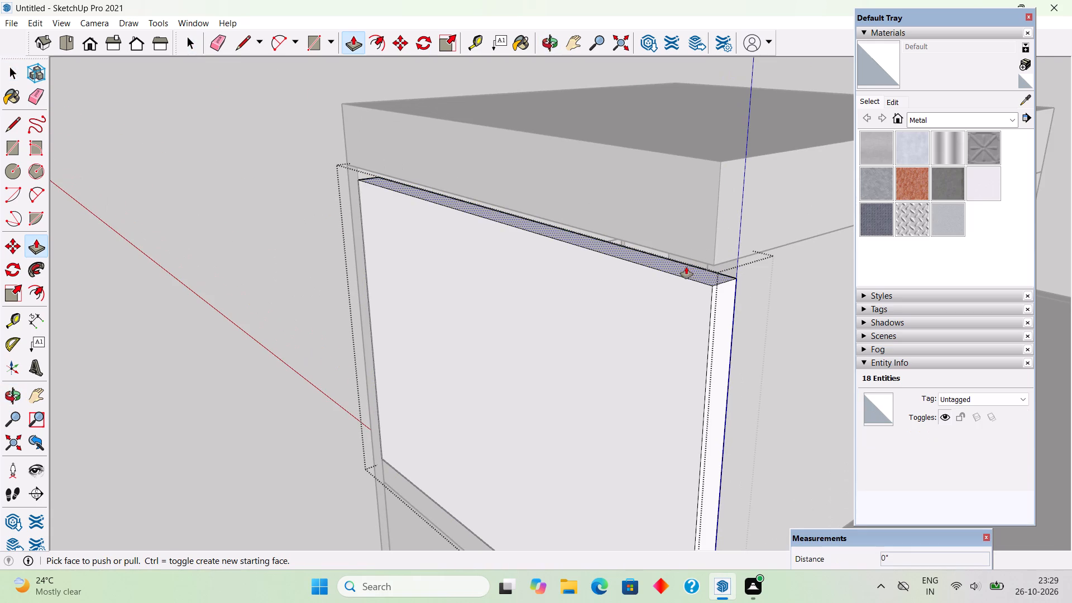
{"action": "left_click", "coordinate": [686, 269]}
{"action": "left_click", "coordinate": [694, 261]}
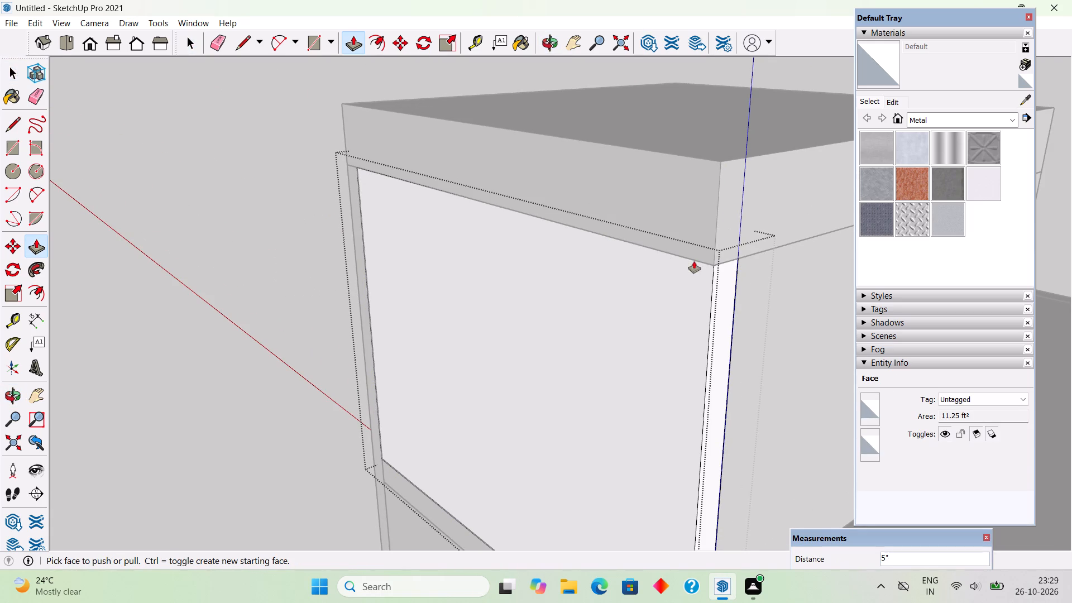
{"action": "key", "text": "space"}
{"action": "left_click", "coordinate": [251, 196]}
Examine the heightened rooftop tower and the whole house from several sides.
{"action": "scroll", "coordinate": [251, 196], "scroll_direction": "down", "scroll_amount": 9}
{"action": "middle_click_drag", "start_coordinate": [436, 247], "coordinate": [126, 250]}
{"action": "middle_click_drag", "start_coordinate": [487, 312], "coordinate": [193, 296]}
{"action": "middle_click_drag", "start_coordinate": [472, 265], "coordinate": [140, 273]}
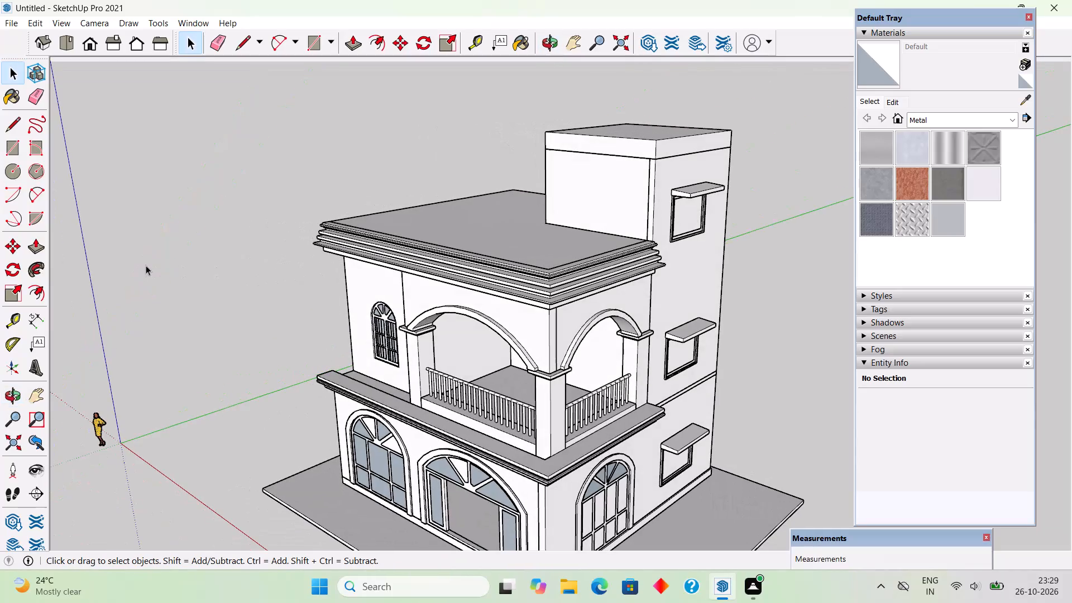
{"action": "scroll", "coordinate": [692, 151], "scroll_direction": "up", "scroll_amount": 4}
{"action": "middle_click_drag", "start_coordinate": [448, 204], "coordinate": [575, 240]}
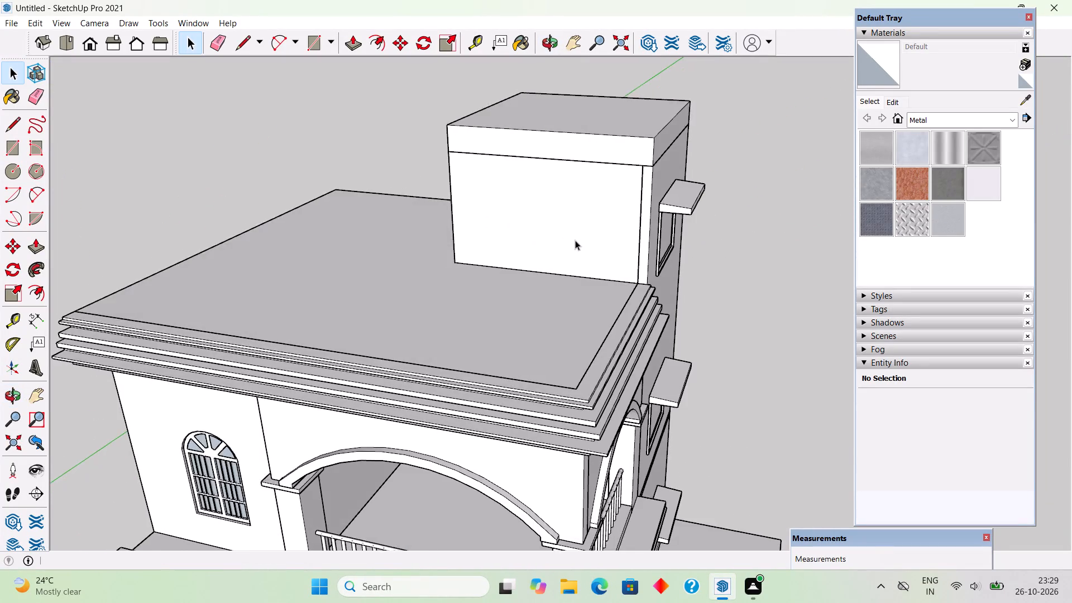
{"action": "scroll", "coordinate": [575, 240], "scroll_direction": "down", "scroll_amount": 1}
Create guide lines along the bottom and top front edges of the tower's roof slab.
{"action": "scroll", "coordinate": [664, 137], "scroll_direction": "up", "scroll_amount": 6}
{"action": "middle_click_drag", "start_coordinate": [690, 155], "coordinate": [691, 156]}
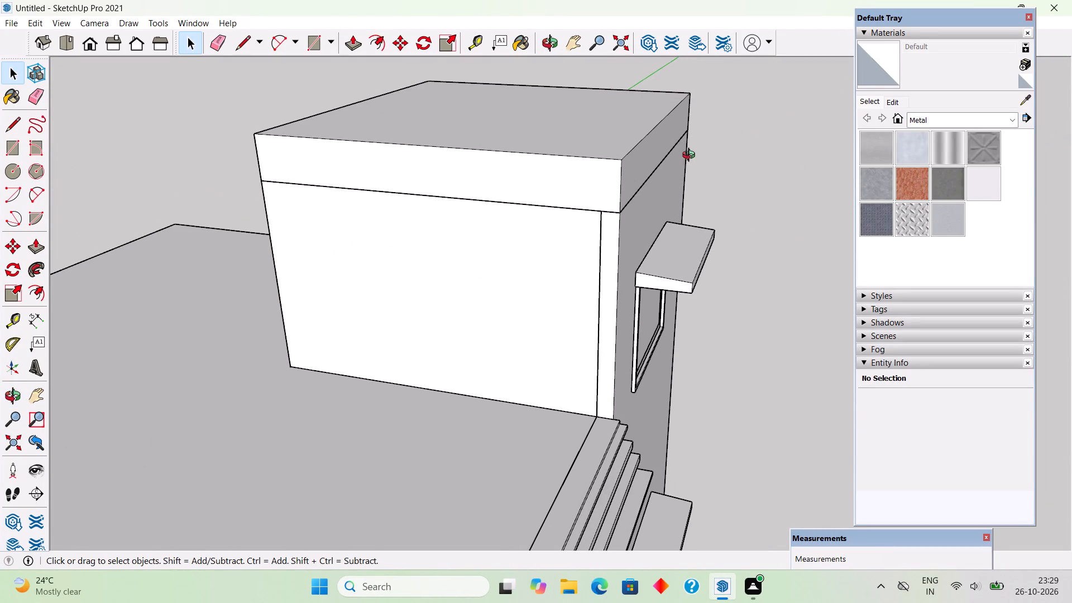
{"action": "middle_click_drag", "start_coordinate": [691, 156], "coordinate": [725, 166]}
{"action": "scroll", "coordinate": [664, 176], "scroll_direction": "up", "scroll_amount": 2}
{"action": "middle_click_drag", "start_coordinate": [662, 176], "coordinate": [653, 180]}
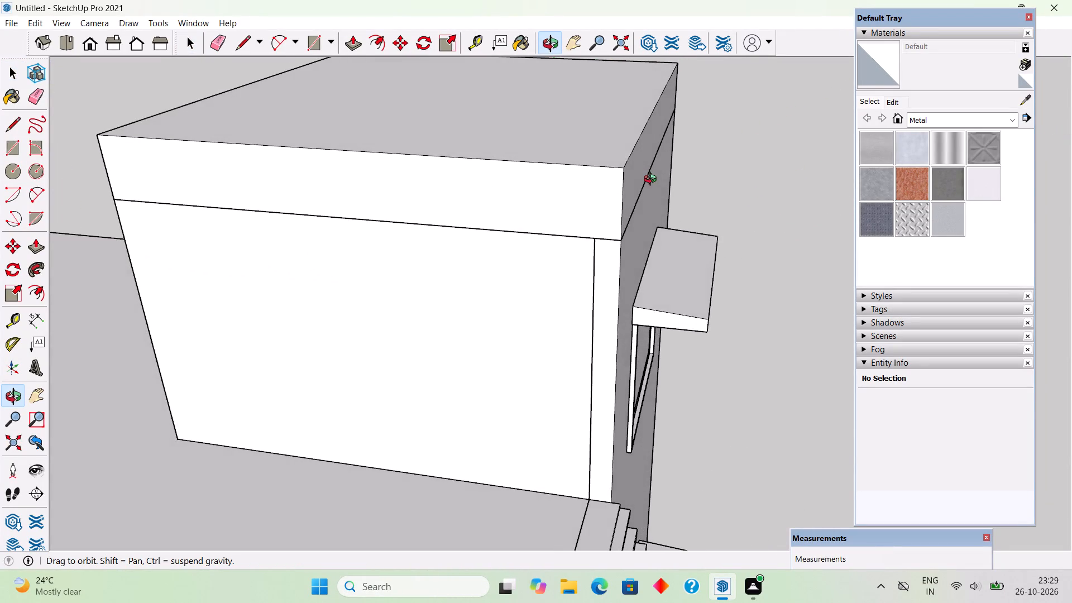
{"action": "middle_click_drag", "start_coordinate": [653, 180], "coordinate": [640, 199]}
{"action": "scroll", "coordinate": [640, 199], "scroll_direction": "up", "scroll_amount": 1}
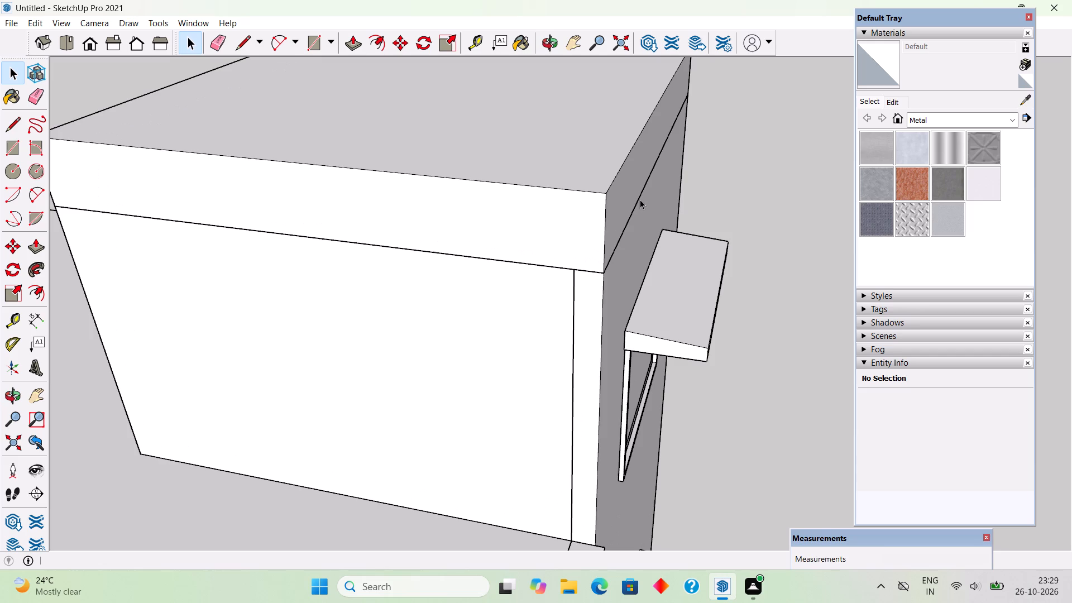
{"action": "key", "text": "t"}
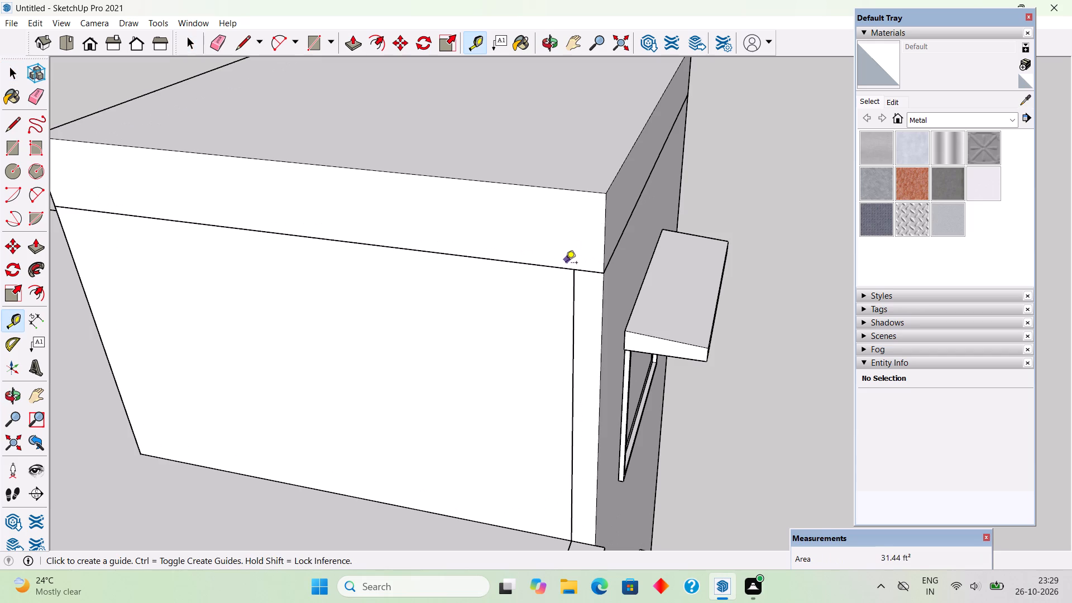
{"action": "double_click", "coordinate": [565, 271]}
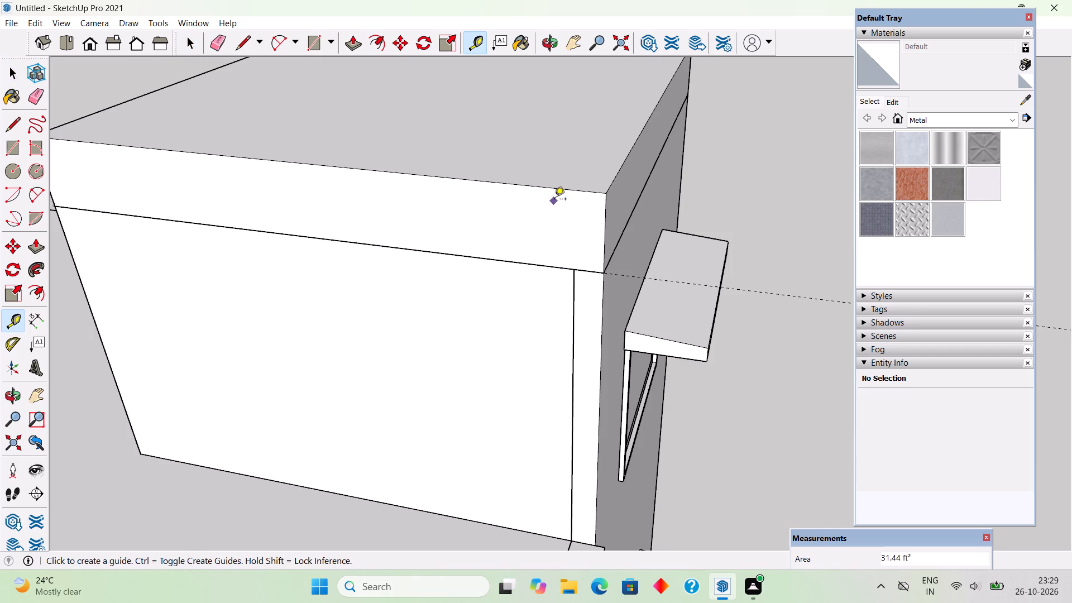
{"action": "double_click", "coordinate": [557, 191]}
{"action": "key", "text": "space"}
Draw a stepped cornice profile from the slab's top front corner by the windowed wall: 4" out, 2" down, 4" out, 2" down.
{"action": "scroll", "coordinate": [577, 243], "scroll_direction": "down", "scroll_amount": 5}
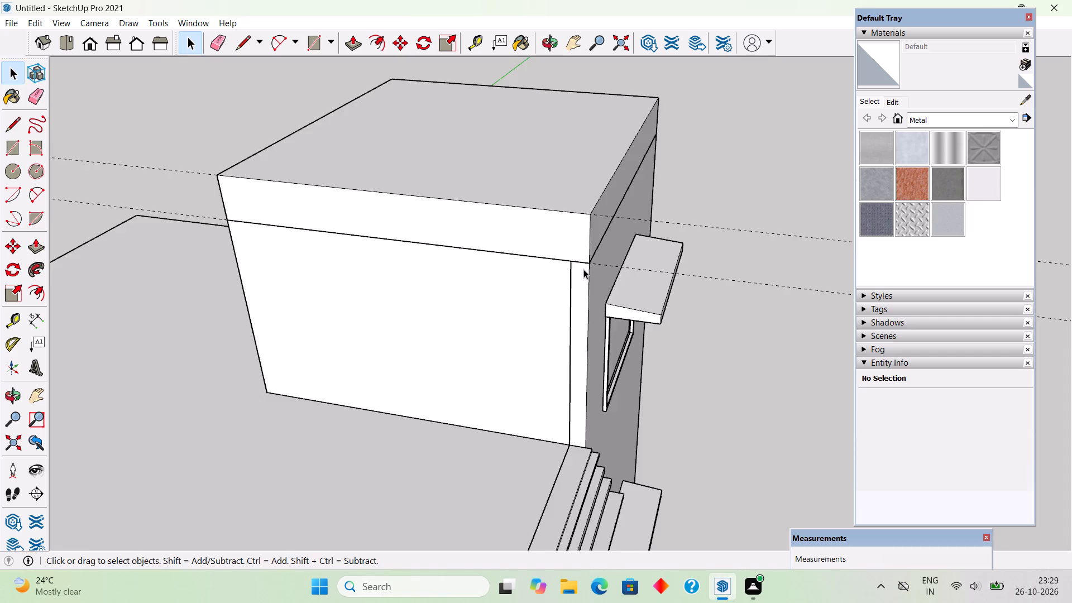
{"action": "middle_click_drag", "start_coordinate": [585, 268], "coordinate": [692, 236]}
{"action": "middle_click_drag", "start_coordinate": [607, 212], "coordinate": [537, 218]}
{"action": "scroll", "coordinate": [719, 183], "scroll_direction": "up", "scroll_amount": 4}
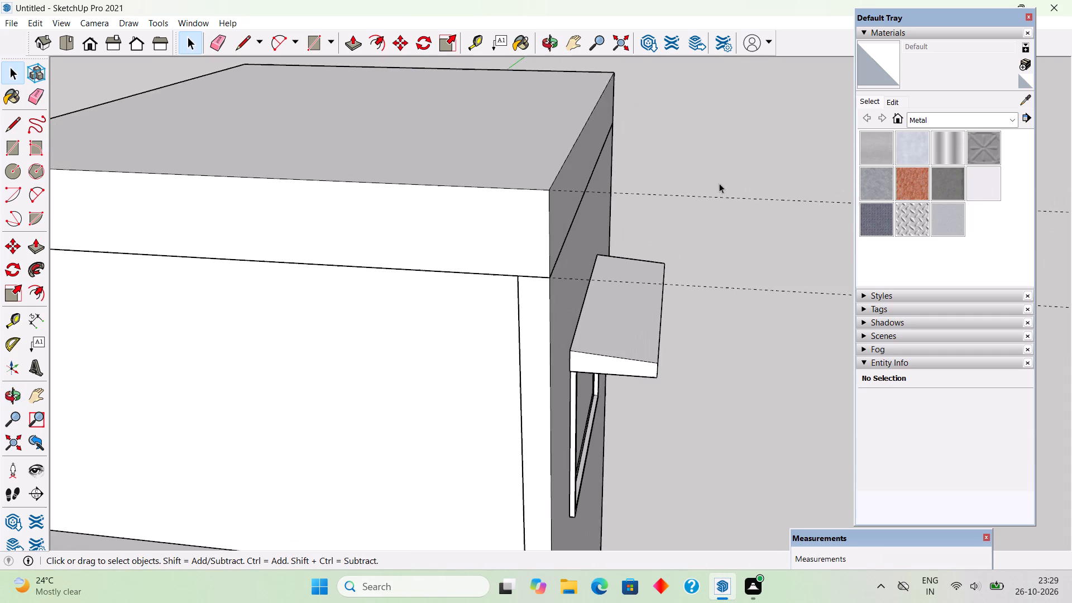
{"action": "scroll", "coordinate": [706, 194], "scroll_direction": "up", "scroll_amount": 2}
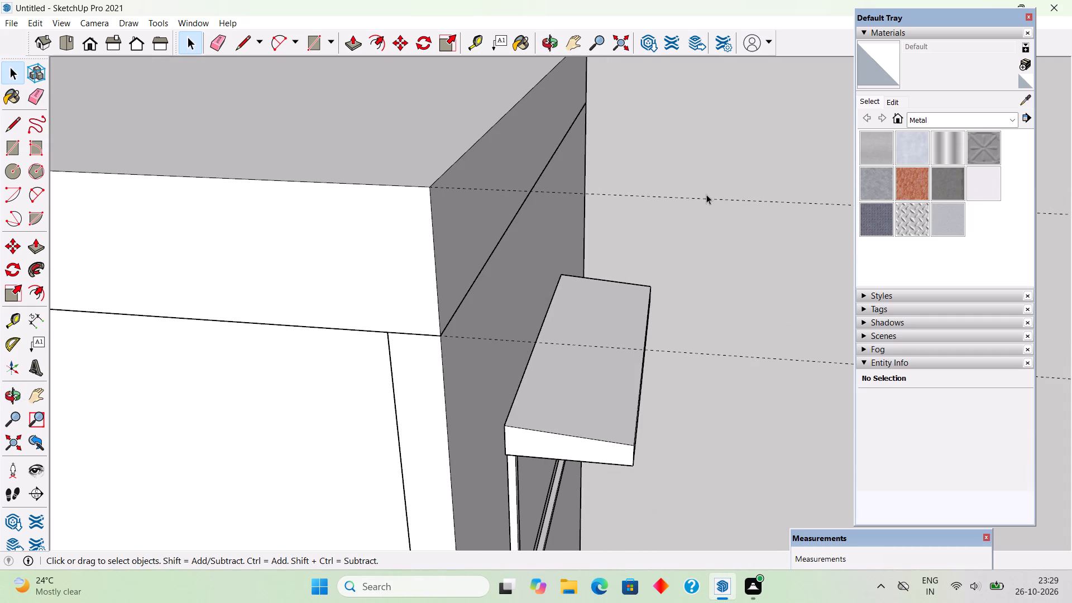
{"action": "key", "text": "l"}
{"action": "left_click", "coordinate": [428, 190]}
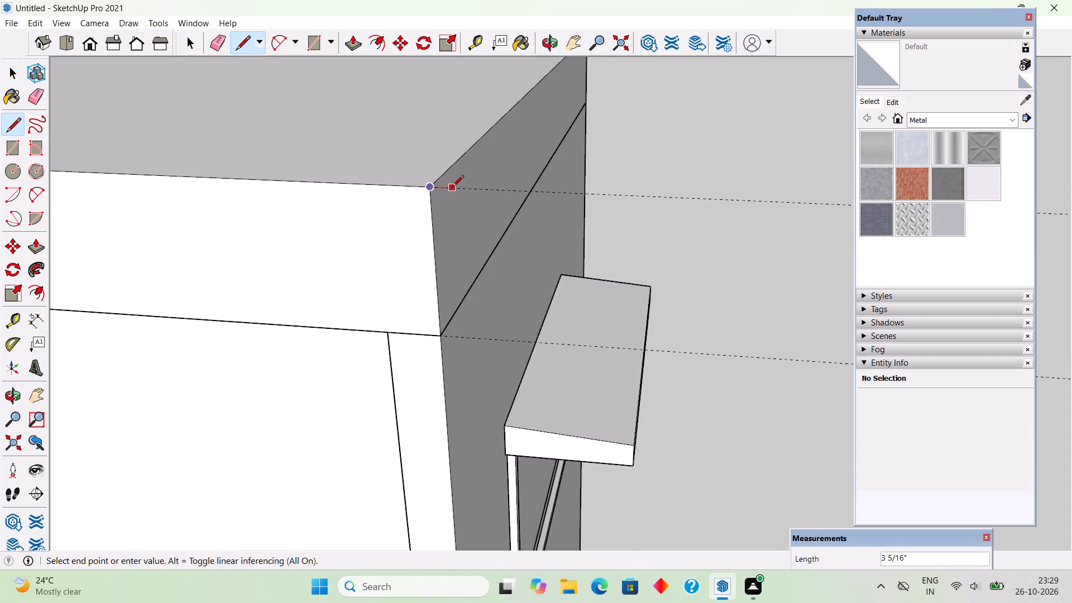
{"action": "type", "text": "4\""}
{"action": "key", "text": "Return"}
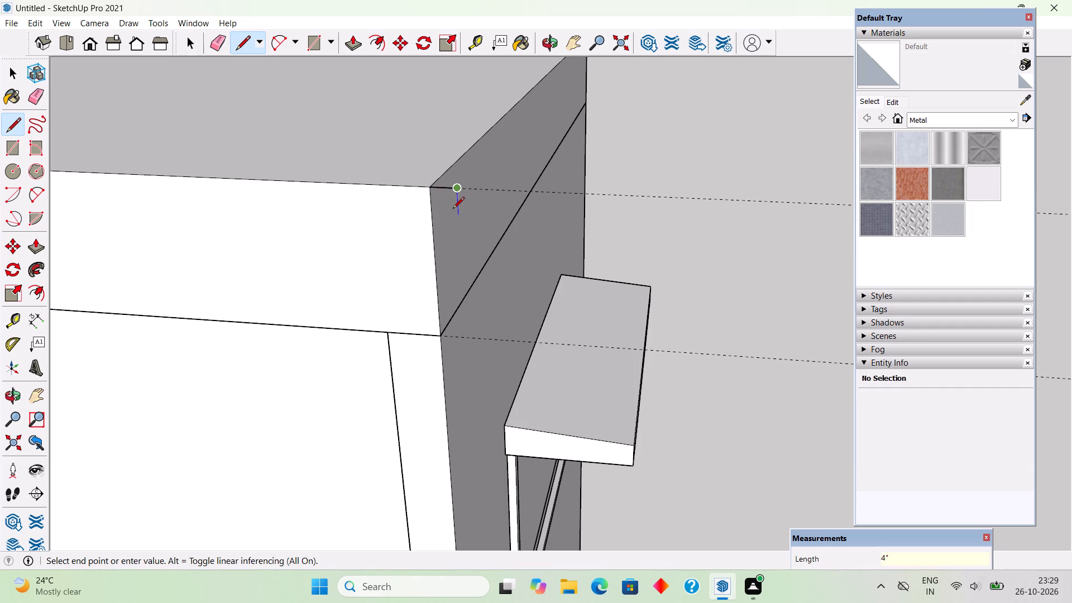
{"action": "type", "text": "2\""}
{"action": "key", "text": "Return"}
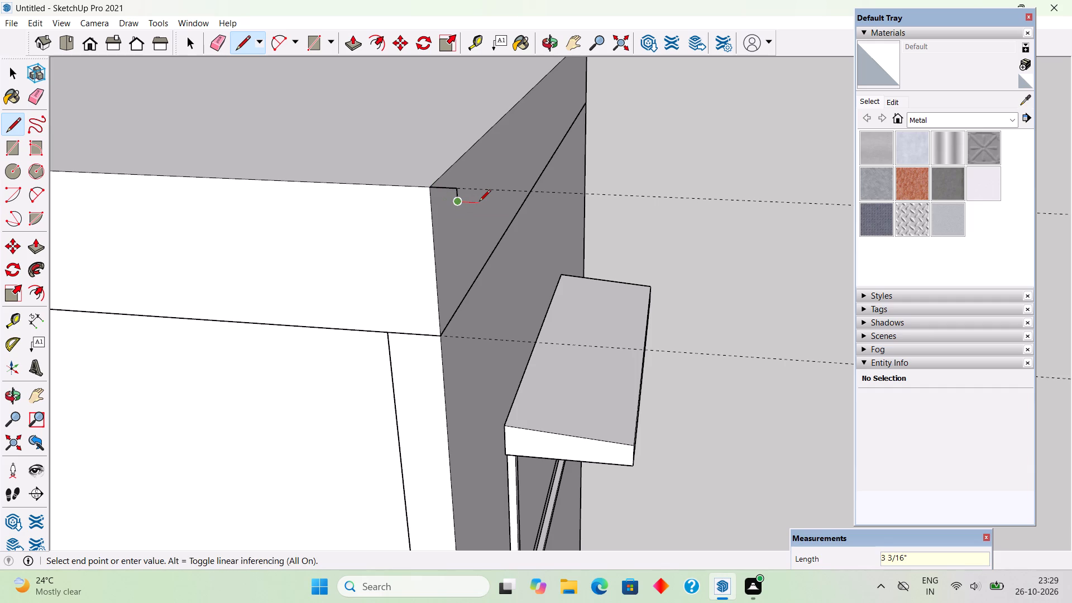
{"action": "type", "text": "4\""}
{"action": "key", "text": "Return"}
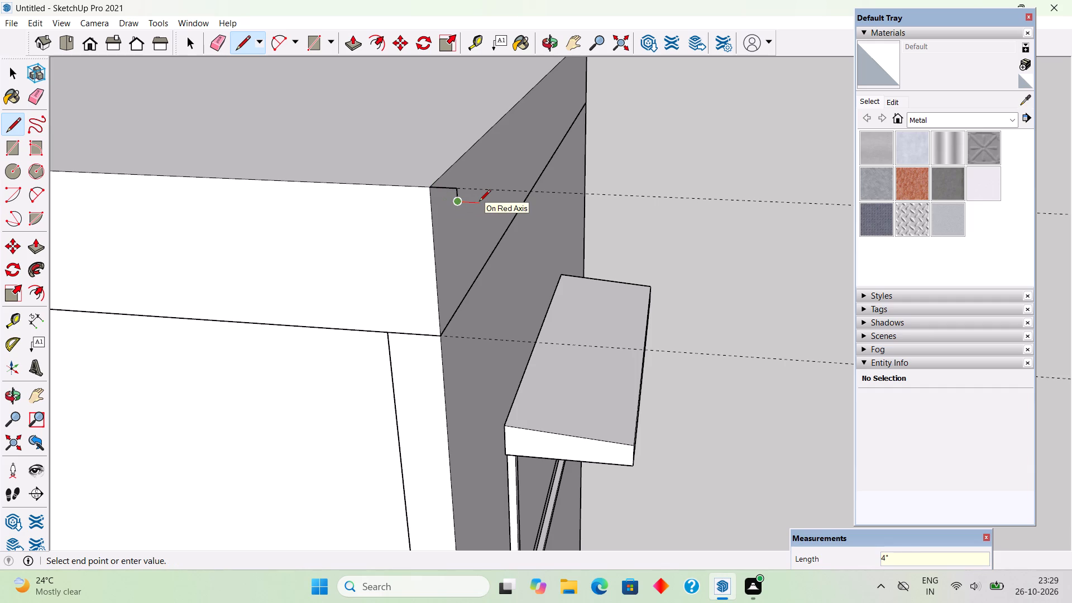
{"action": "type", "text": "2\""}
{"action": "key", "text": "Return"}
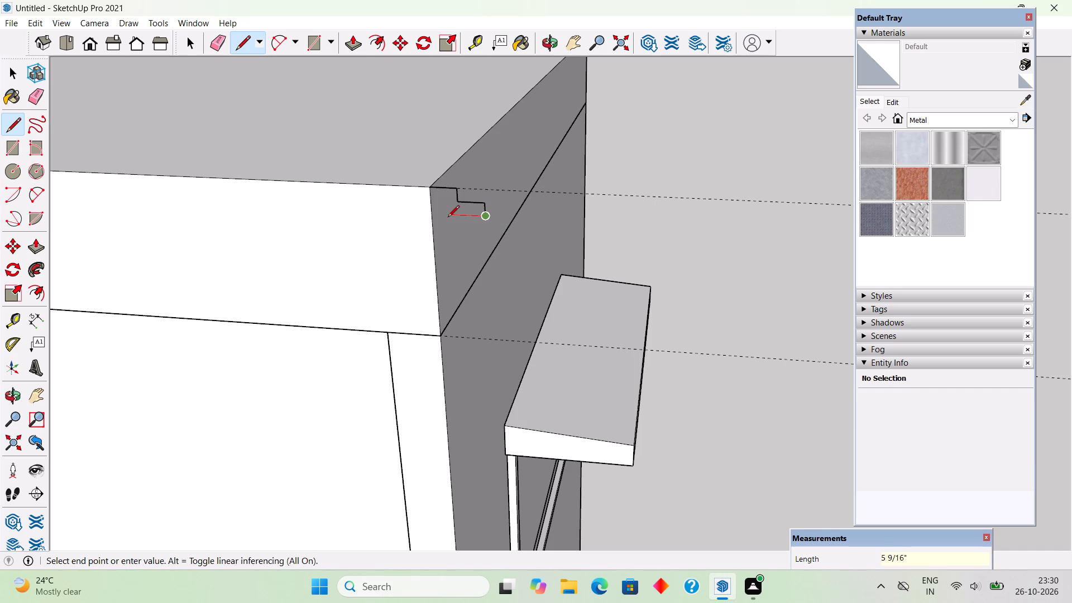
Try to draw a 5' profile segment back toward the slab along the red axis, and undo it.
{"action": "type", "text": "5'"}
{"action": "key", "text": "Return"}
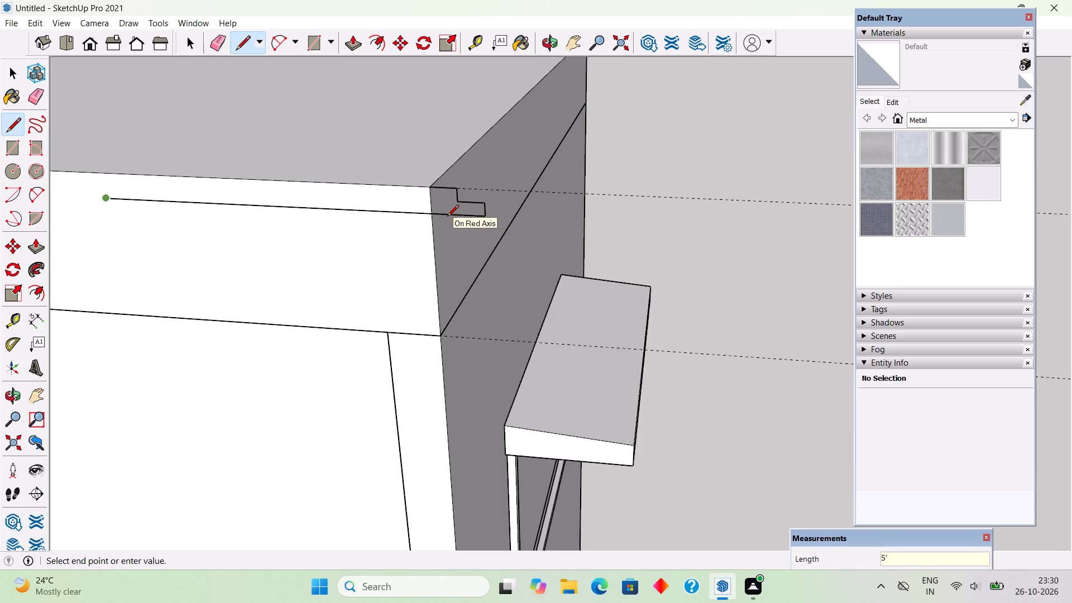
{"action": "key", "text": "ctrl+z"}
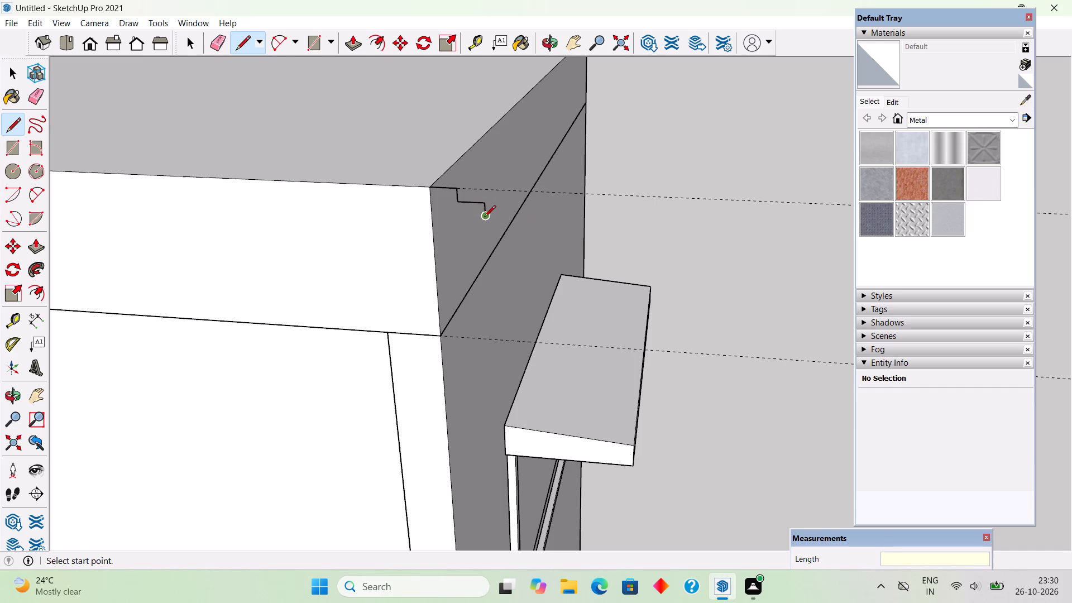
Continue the cornice profile with segments 5" back, 3" down, 6" and 2" out, 3" down, 5" out and 3" down.
{"action": "left_click", "coordinate": [485, 218]}
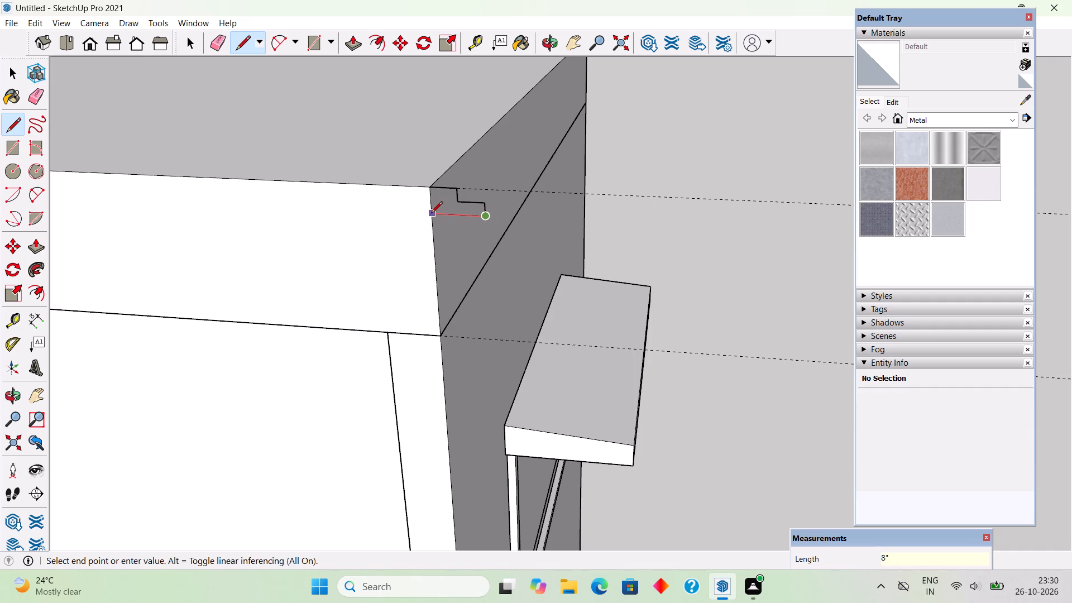
{"action": "type", "text": "5\""}
{"action": "key", "text": "Return"}
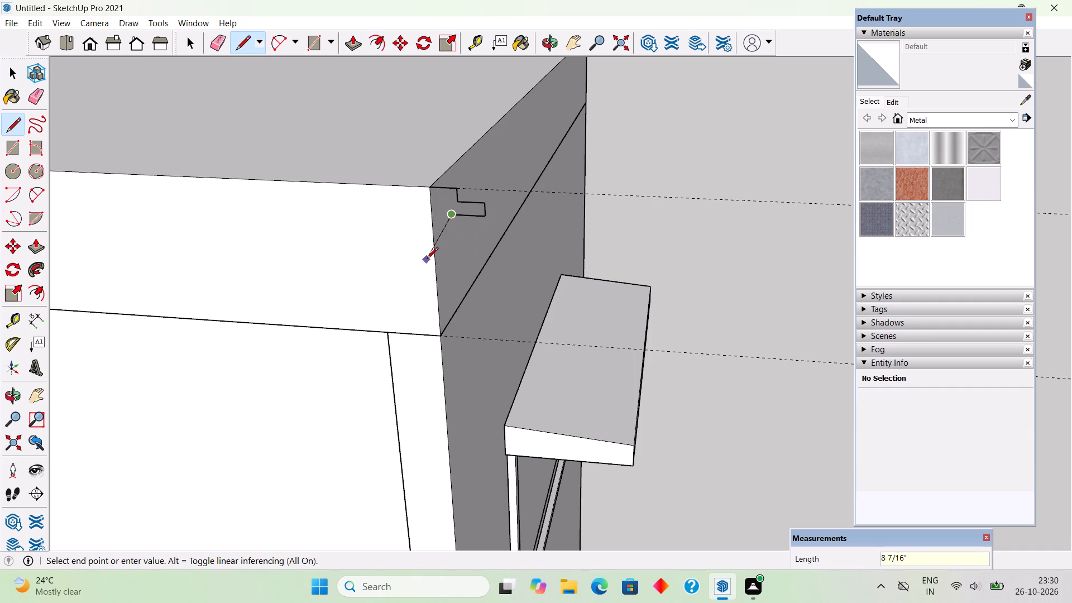
{"action": "type", "text": "3\""}
{"action": "key", "text": "Return"}
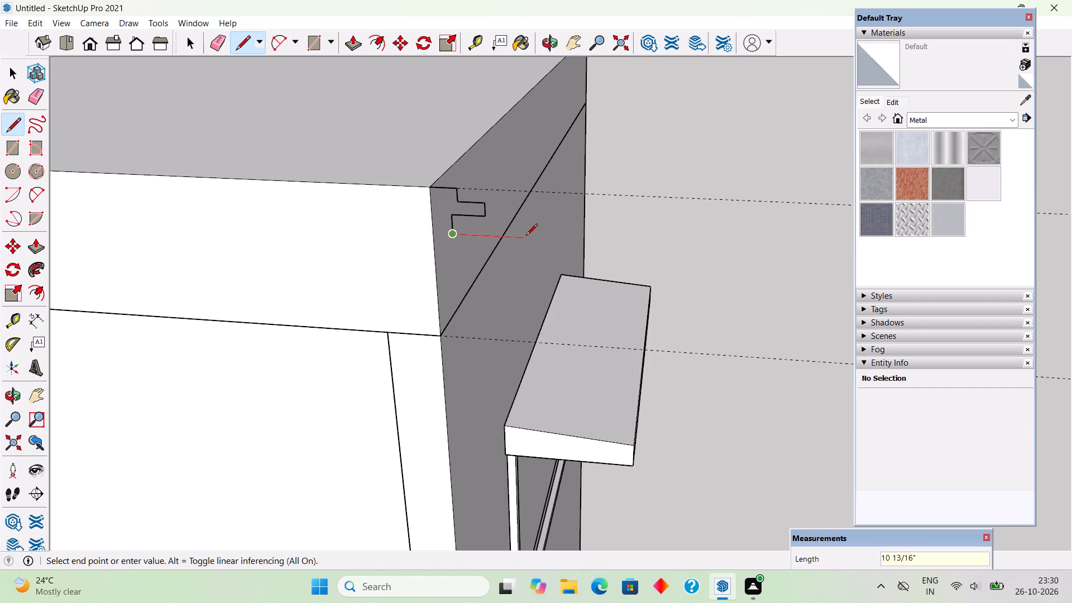
{"action": "type", "text": "6\""}
{"action": "key", "text": "Return"}
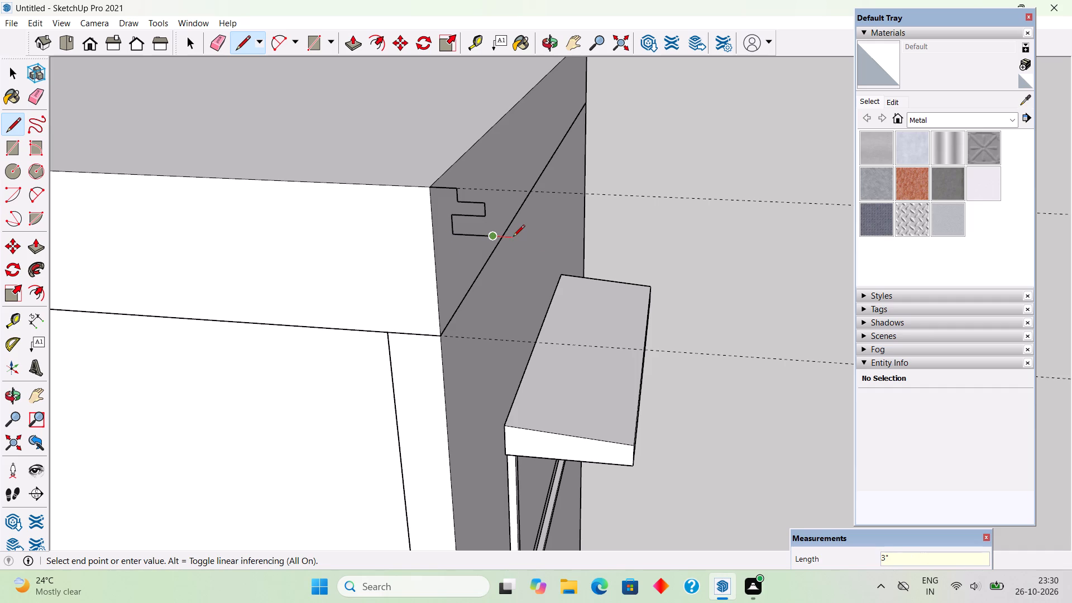
{"action": "type", "text": "2\""}
{"action": "key", "text": "Return"}
{"action": "type", "text": "3\""}
{"action": "key", "text": "Return"}
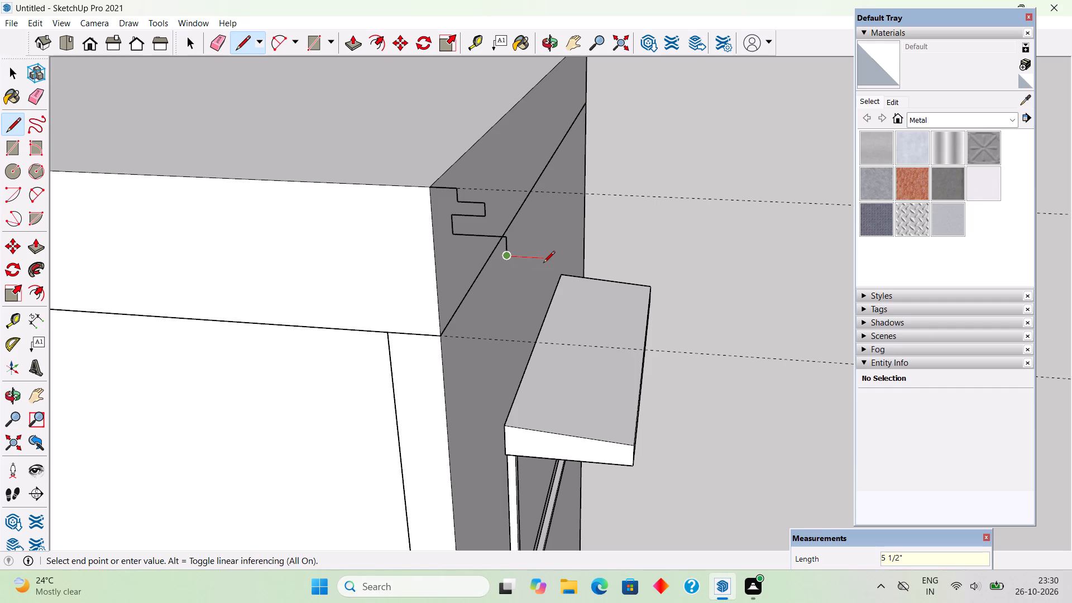
{"action": "type", "text": "5\""}
{"action": "key", "text": "Return"}
{"action": "type", "text": "3\""}
{"action": "key", "text": "Return"}
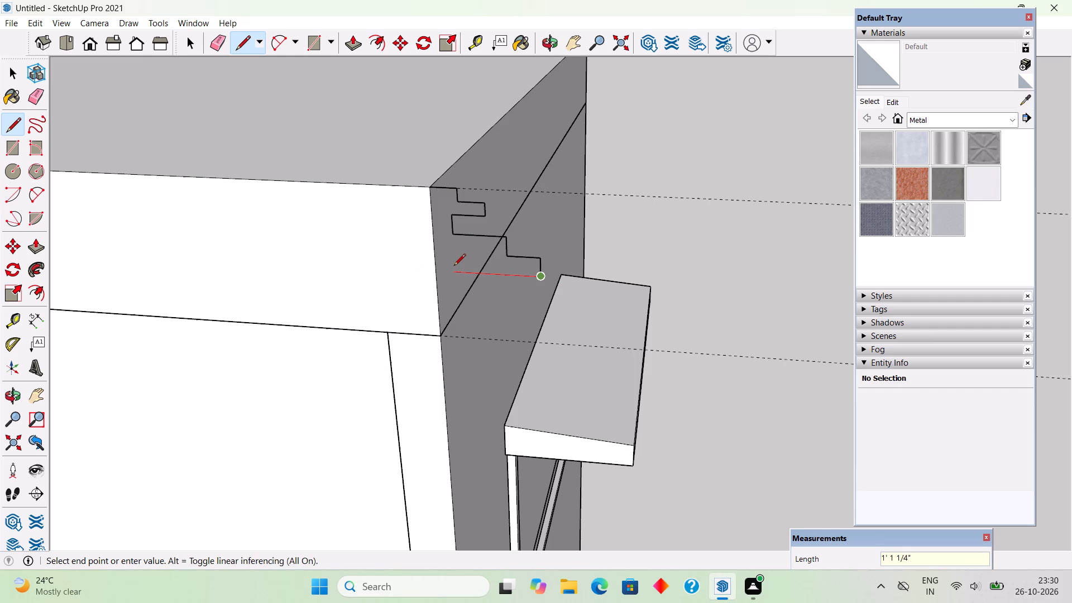
Extend the cornice profile 1' back toward the tower, 4" down, 1.5' out, 3" down and 9" back.
{"action": "type", "text": "1'"}
{"action": "key", "text": "Return"}
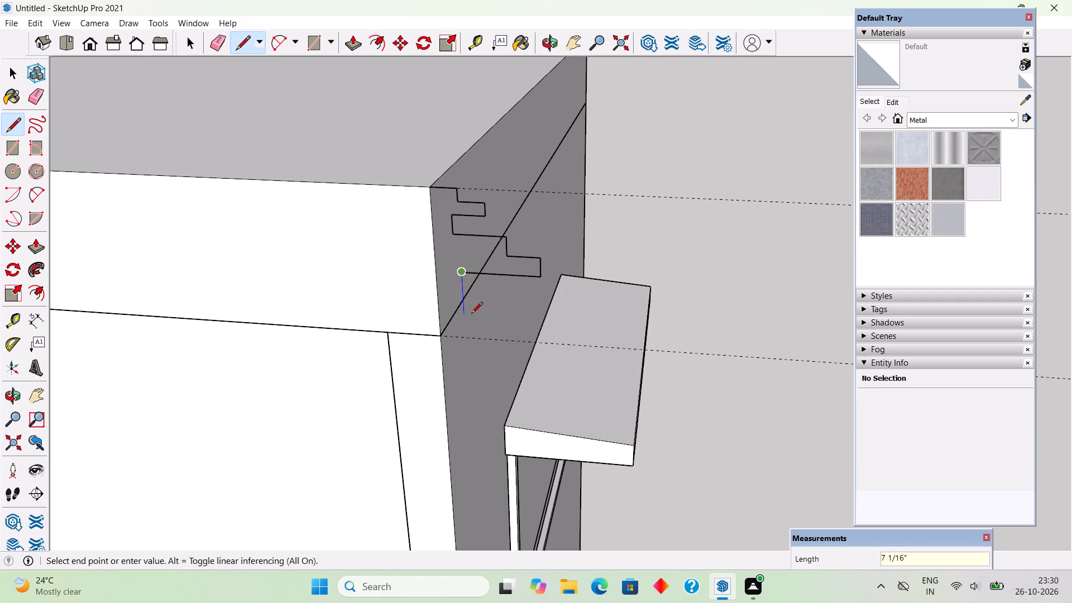
{"action": "type", "text": "4\""}
{"action": "key", "text": "Return"}
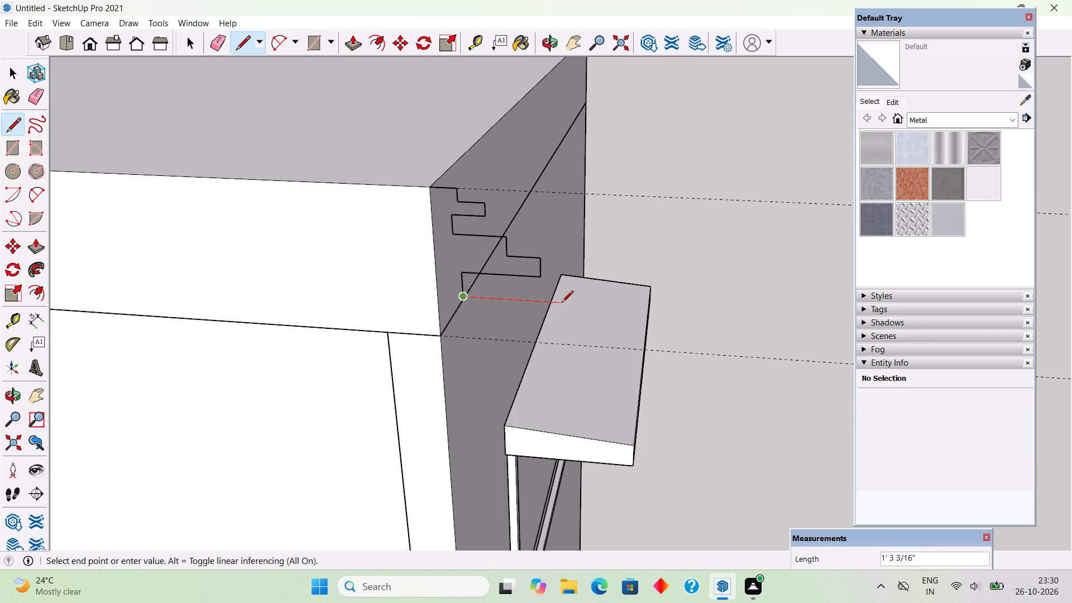
{"action": "type", "text": "1.5'"}
{"action": "key", "text": "Return"}
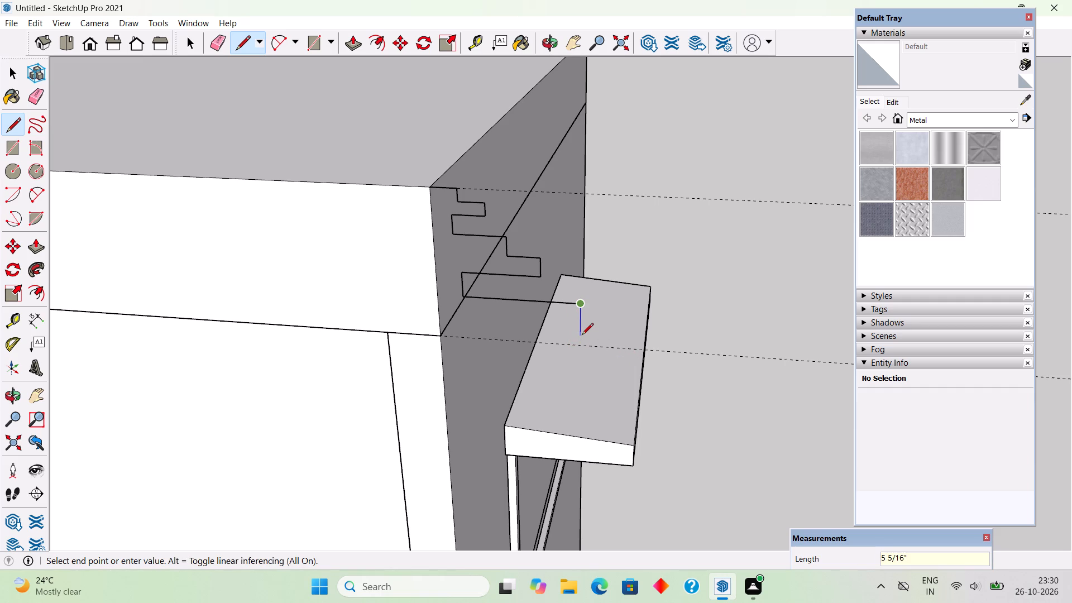
{"action": "key", "text": "4"}
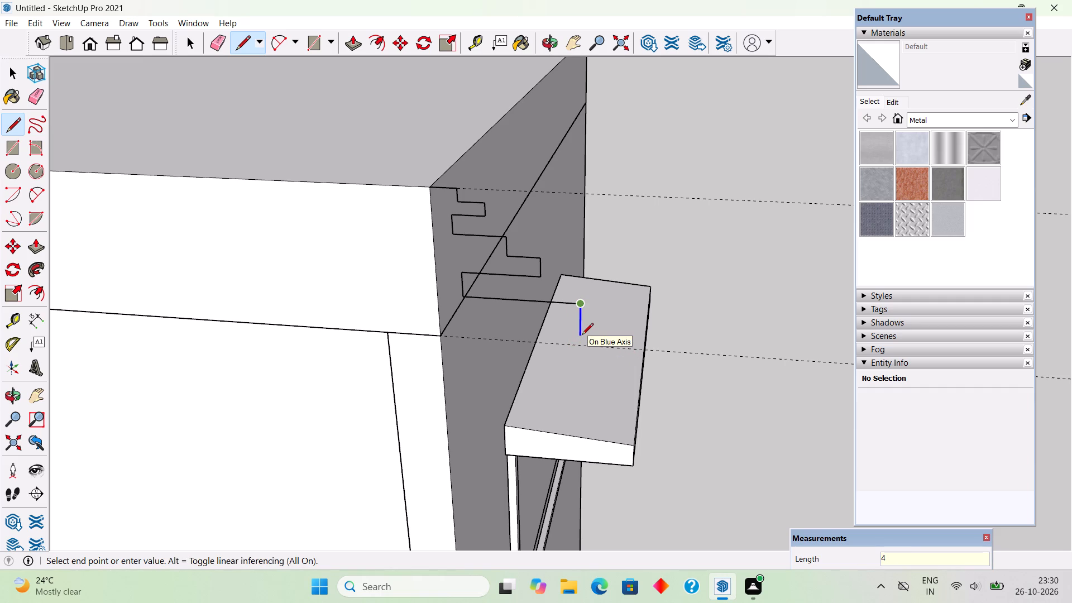
{"action": "key", "text": "BackSpace"}
{"action": "key", "text": "BackSpace"}
{"action": "type", "text": "3\""}
{"action": "key", "text": "Return"}
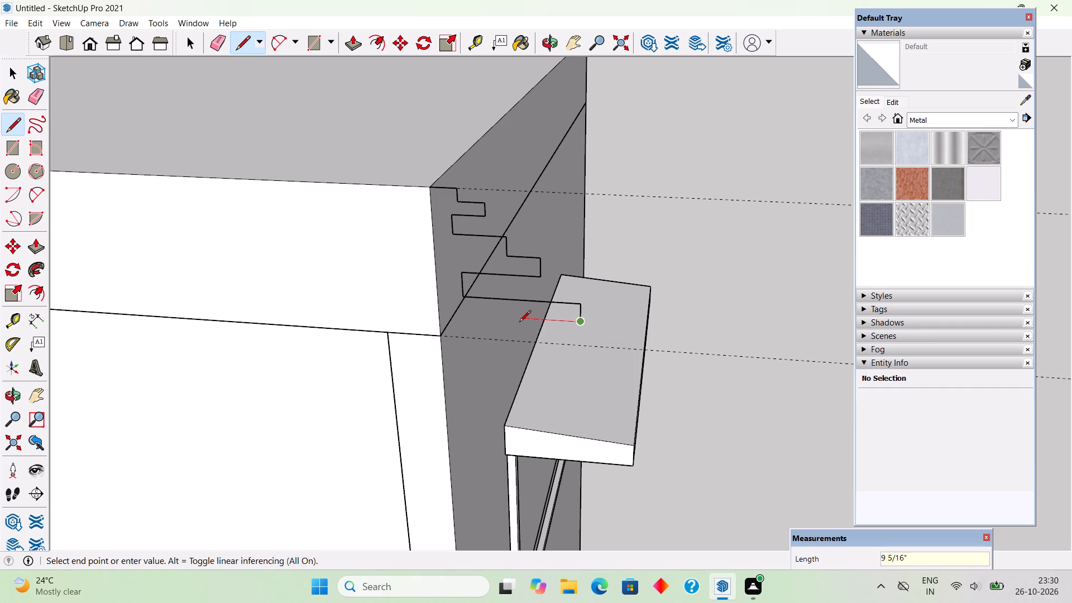
{"action": "type", "text": "9\""}
{"action": "key", "text": "Return"}
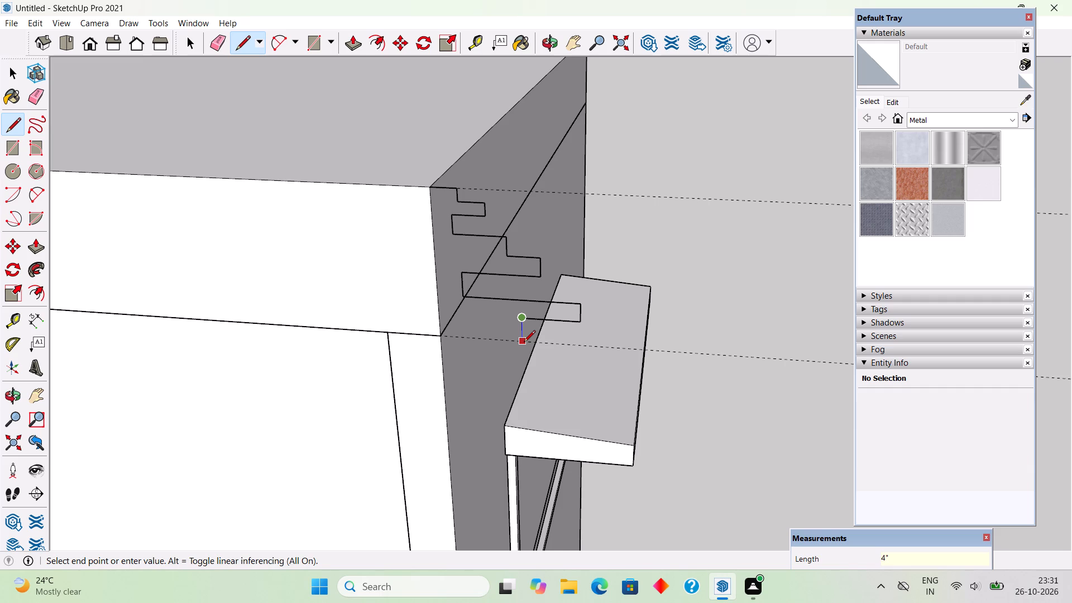
Finish the profile 2" down, 3" out, 6" down and back to the tower's corner edge, closing it at the slab's top corner.
{"action": "scroll", "coordinate": [524, 343], "scroll_direction": "up", "scroll_amount": 5}
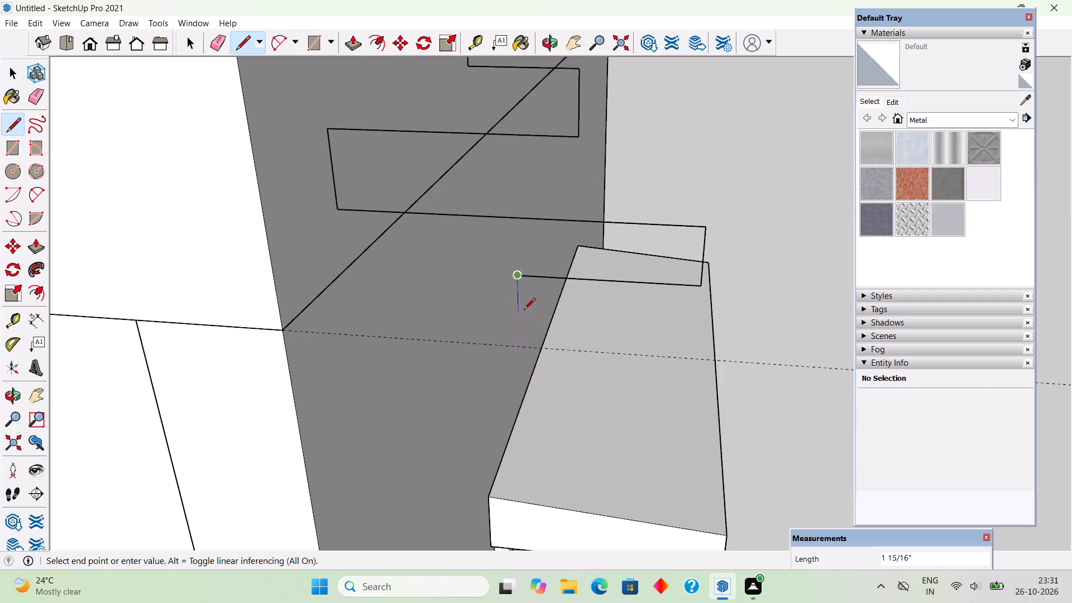
{"action": "type", "text": "2\""}
{"action": "key", "text": "Return"}
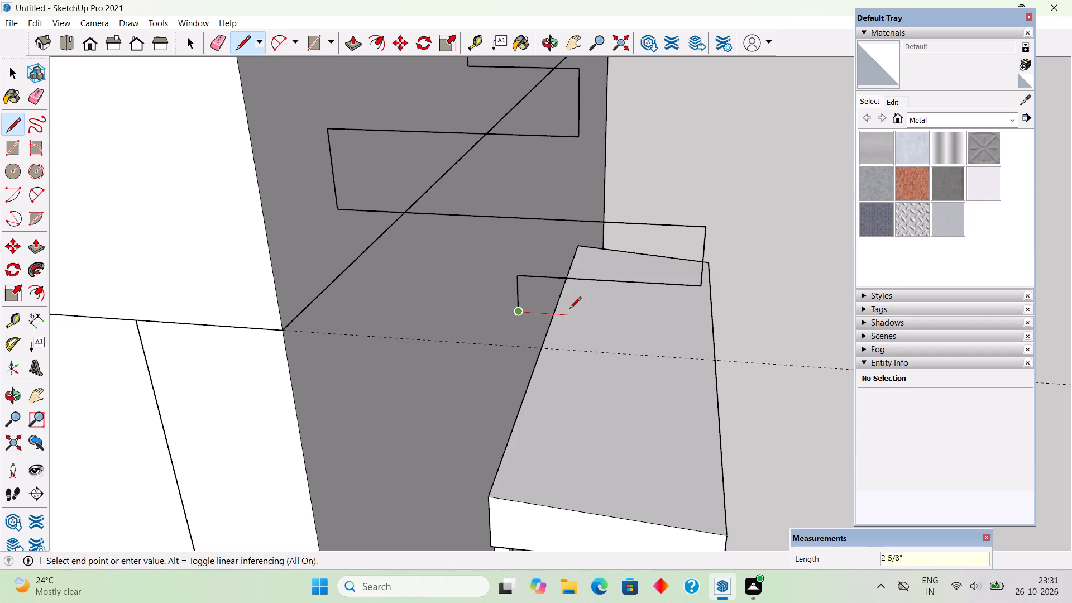
{"action": "key", "text": "3"}
{"action": "key", "text": "shift+quotedbl"}
{"action": "key", "text": "Return"}
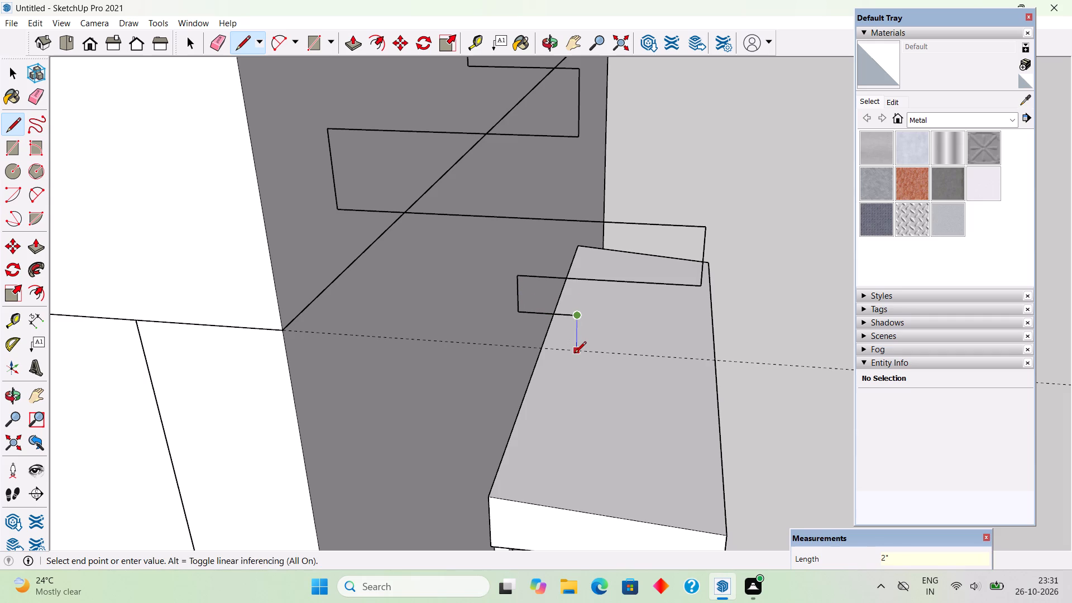
{"action": "type", "text": "6\""}
{"action": "key", "text": "Return"}
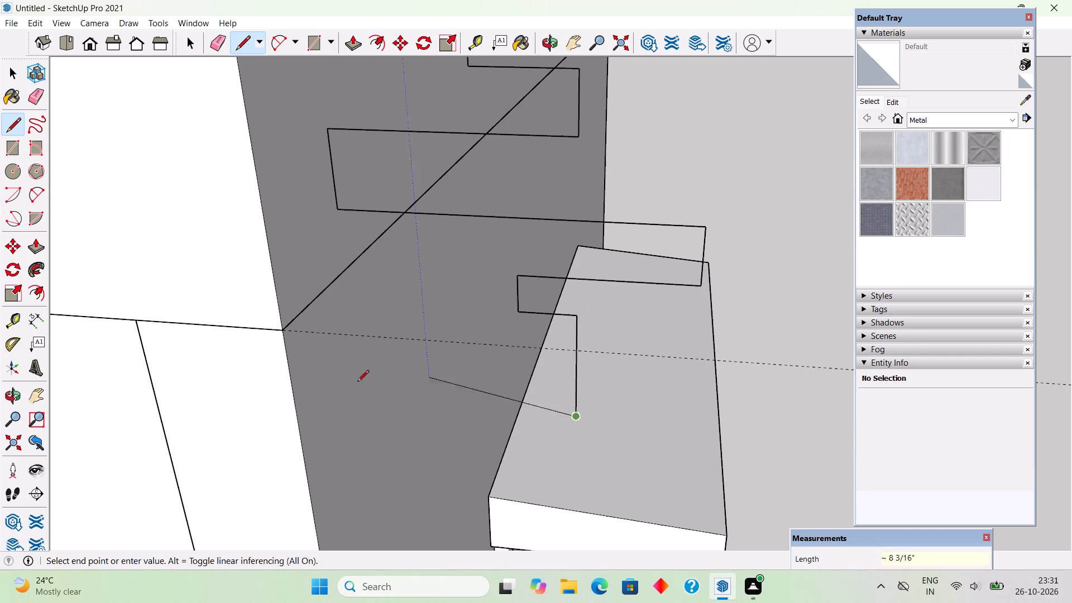
{"action": "left_click", "coordinate": [286, 390]}
{"action": "scroll", "coordinate": [286, 390], "scroll_direction": "down", "scroll_amount": 10}
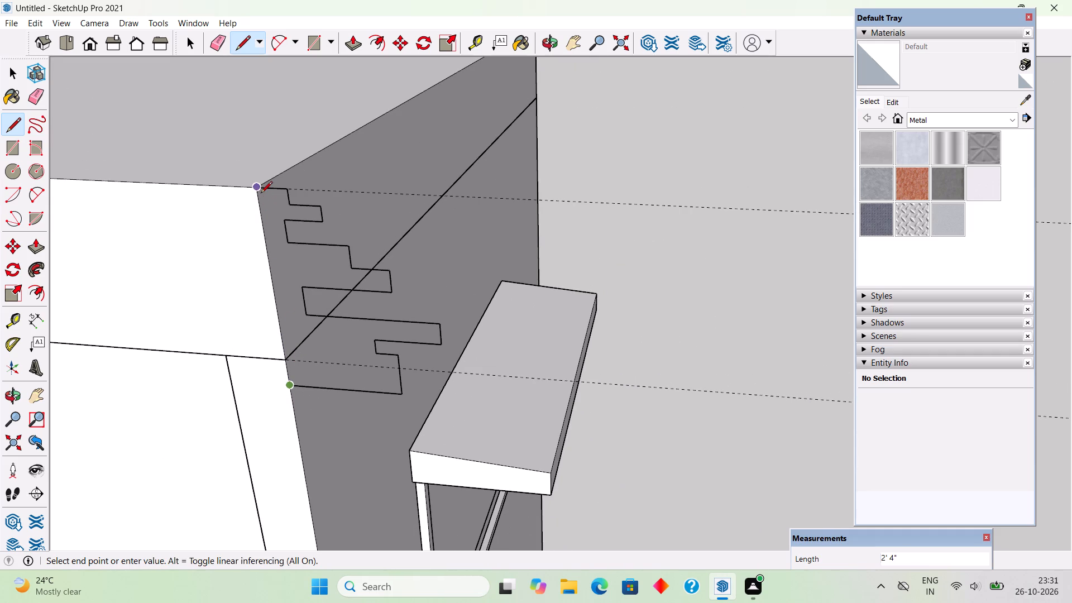
{"action": "left_click", "coordinate": [261, 192]}
{"action": "scroll", "coordinate": [280, 332], "scroll_direction": "down", "scroll_amount": 11}
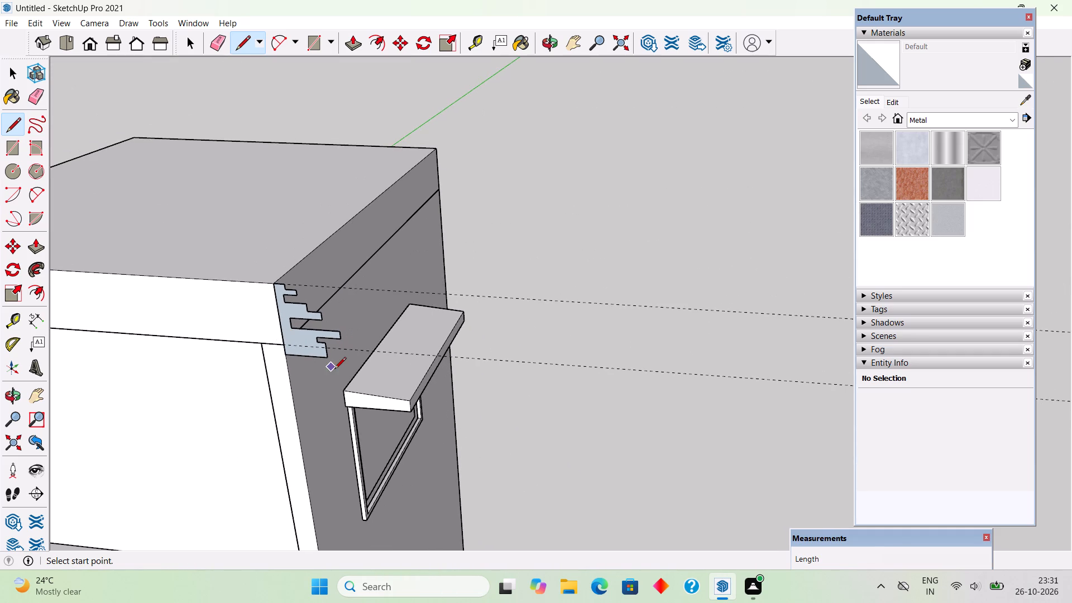
Draw a closed loop of lines at mid-height around the four side faces of the tower's roof slab.
{"action": "key", "text": "space"}
{"action": "key", "text": "space"}
{"action": "scroll", "coordinate": [336, 365], "scroll_direction": "down", "scroll_amount": 6}
{"action": "middle_click_drag", "start_coordinate": [276, 351], "coordinate": [370, 330]}
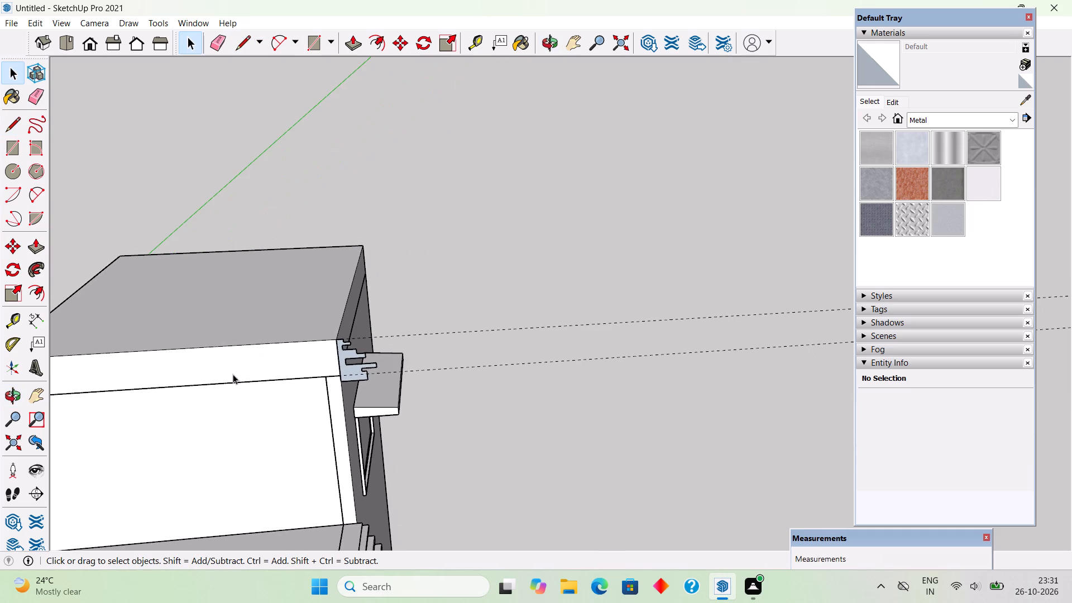
{"action": "scroll", "coordinate": [246, 365], "scroll_direction": "down", "scroll_amount": 6}
{"action": "middle_click_drag", "start_coordinate": [257, 347], "coordinate": [419, 318]}
{"action": "middle_click_drag", "start_coordinate": [380, 404], "coordinate": [390, 403]}
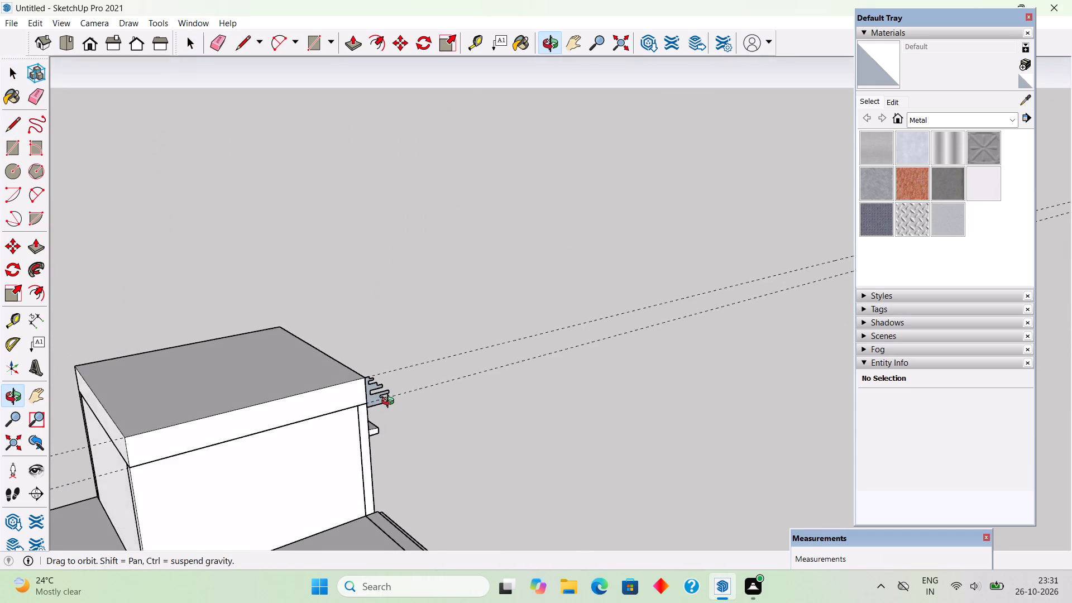
{"action": "middle_click_drag", "start_coordinate": [390, 403], "coordinate": [322, 408]}
{"action": "scroll", "coordinate": [374, 385], "scroll_direction": "up", "scroll_amount": 1}
{"action": "key", "text": "l"}
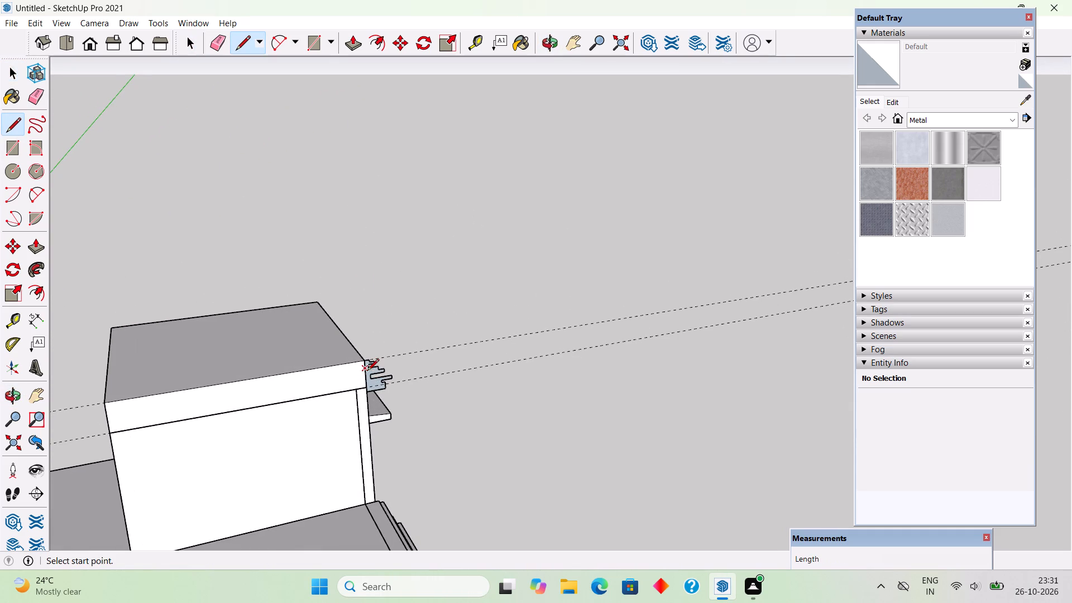
{"action": "left_click", "coordinate": [365, 379]}
{"action": "scroll", "coordinate": [291, 388], "scroll_direction": "down", "scroll_amount": 5}
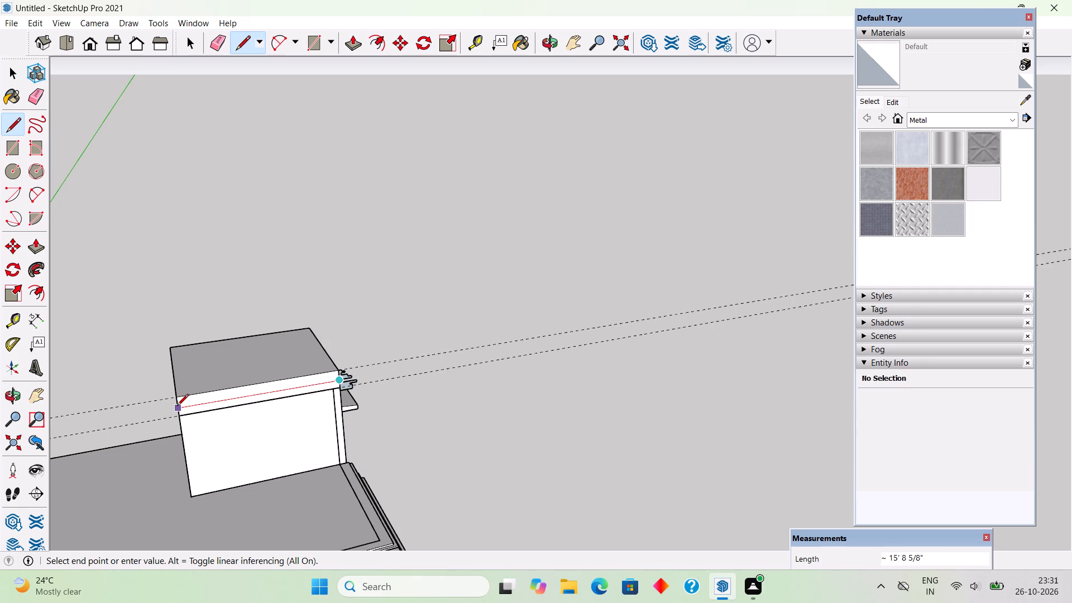
{"action": "left_click", "coordinate": [177, 406]}
{"action": "middle_click_drag", "start_coordinate": [169, 407], "coordinate": [437, 368]}
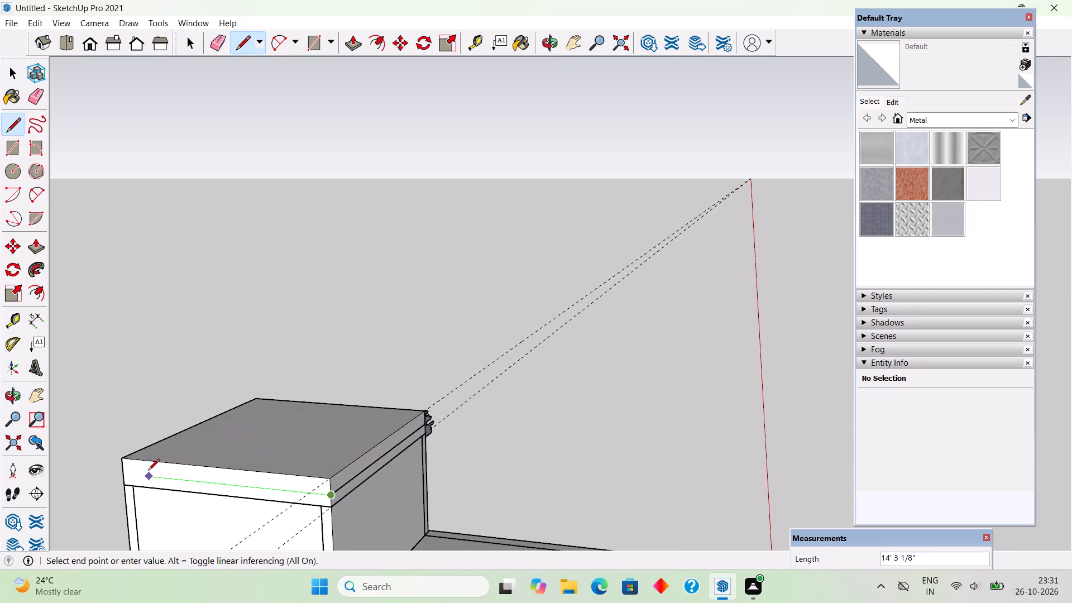
{"action": "left_click", "coordinate": [123, 471]}
{"action": "middle_click_drag", "start_coordinate": [127, 476], "coordinate": [157, 478]}
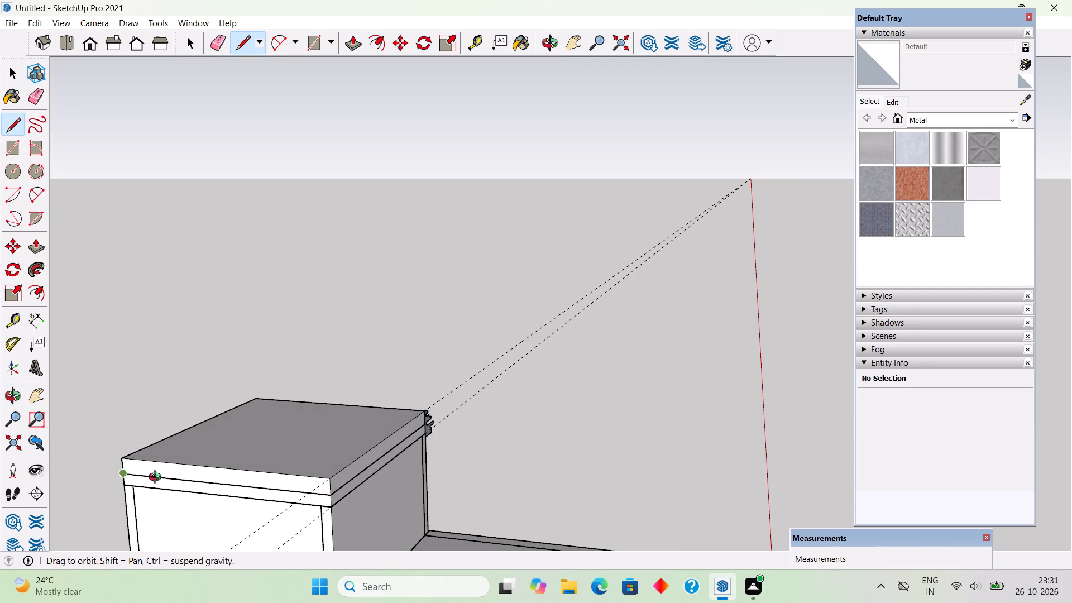
{"action": "middle_click_drag", "start_coordinate": [157, 478], "coordinate": [423, 420]}
{"action": "scroll", "coordinate": [423, 420], "scroll_direction": "down", "scroll_amount": 4}
{"action": "middle_click_drag", "start_coordinate": [303, 458], "coordinate": [437, 461]}
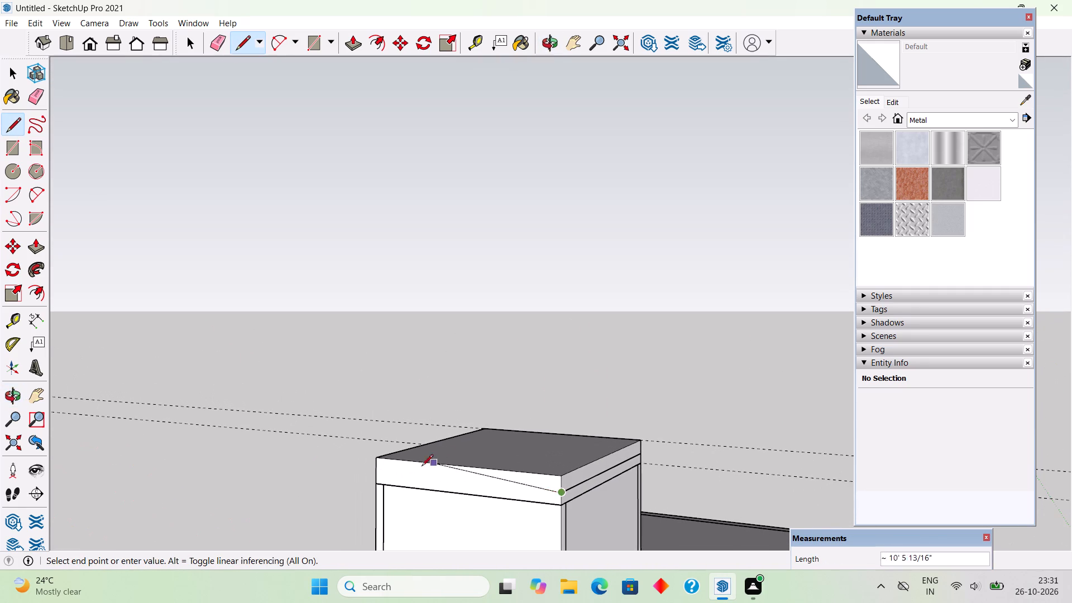
{"action": "left_click", "coordinate": [371, 471]}
{"action": "middle_click_drag", "start_coordinate": [265, 477], "coordinate": [639, 485]}
{"action": "scroll", "coordinate": [576, 457], "scroll_direction": "up", "scroll_amount": 4}
{"action": "left_click", "coordinate": [567, 452]}
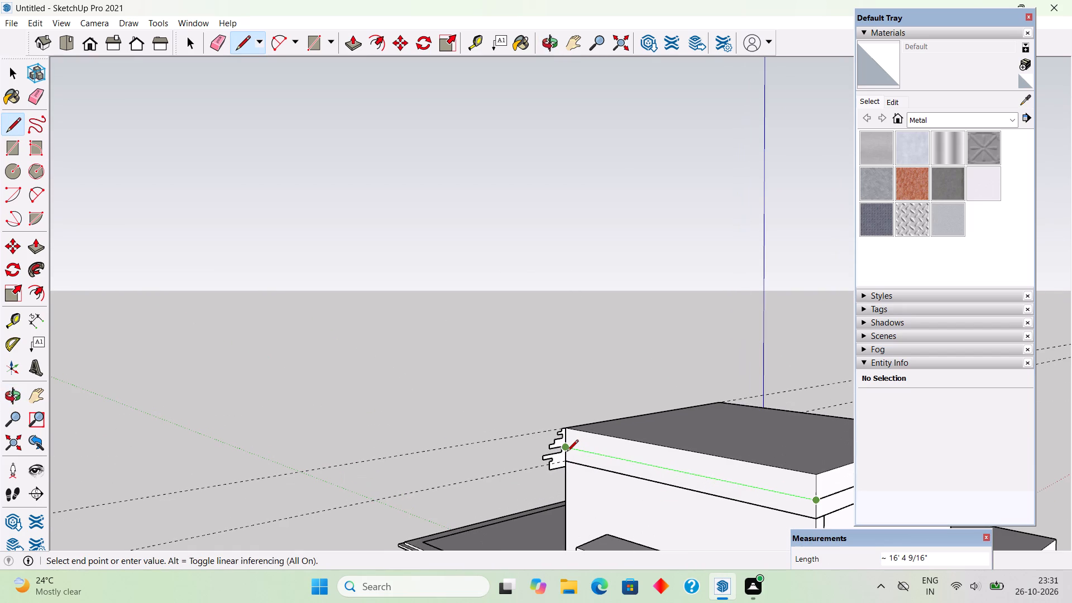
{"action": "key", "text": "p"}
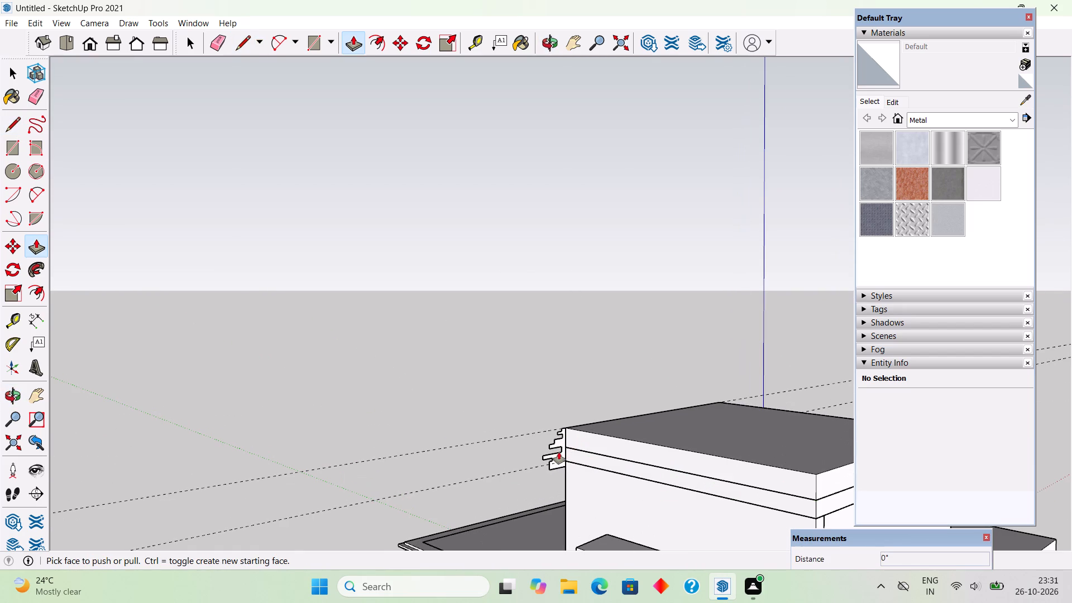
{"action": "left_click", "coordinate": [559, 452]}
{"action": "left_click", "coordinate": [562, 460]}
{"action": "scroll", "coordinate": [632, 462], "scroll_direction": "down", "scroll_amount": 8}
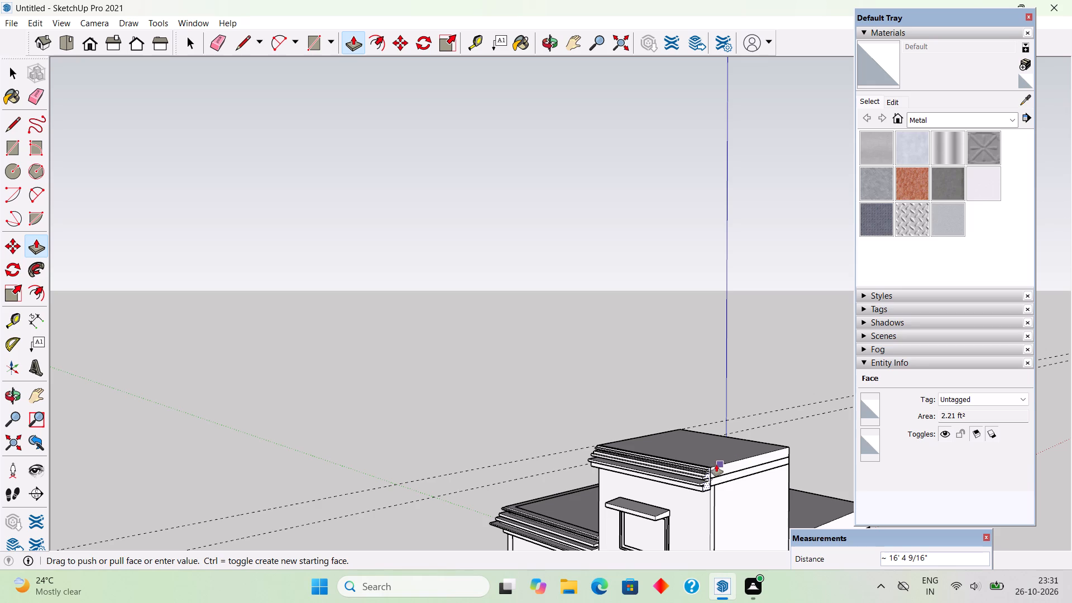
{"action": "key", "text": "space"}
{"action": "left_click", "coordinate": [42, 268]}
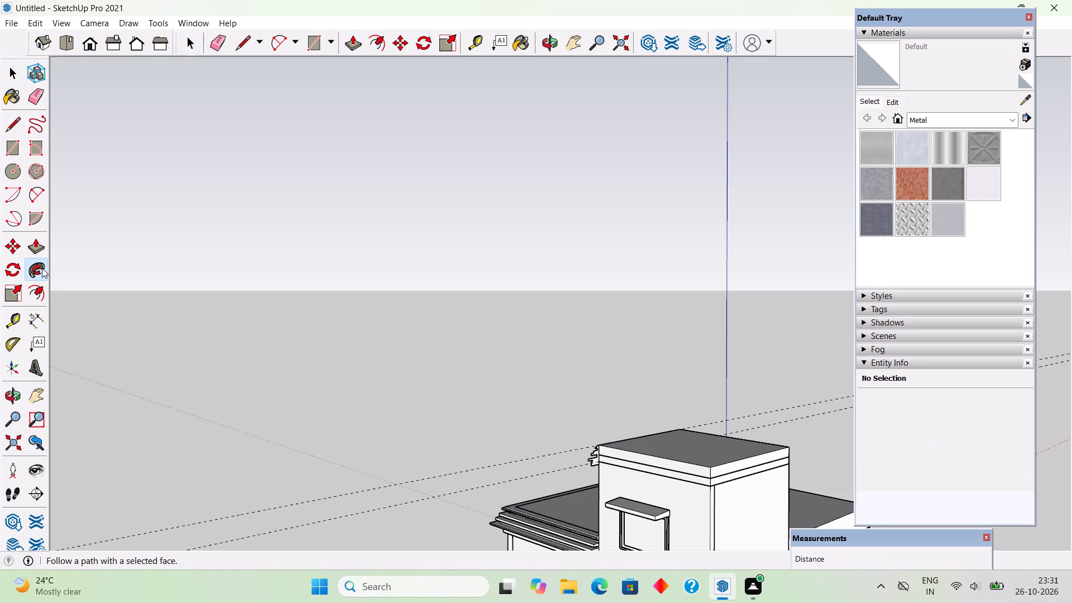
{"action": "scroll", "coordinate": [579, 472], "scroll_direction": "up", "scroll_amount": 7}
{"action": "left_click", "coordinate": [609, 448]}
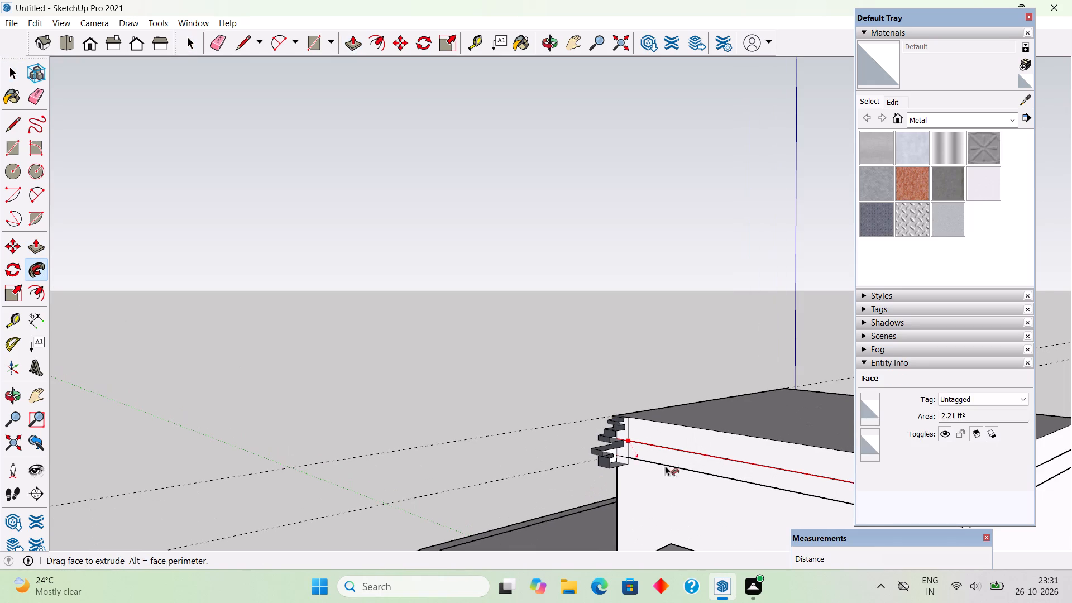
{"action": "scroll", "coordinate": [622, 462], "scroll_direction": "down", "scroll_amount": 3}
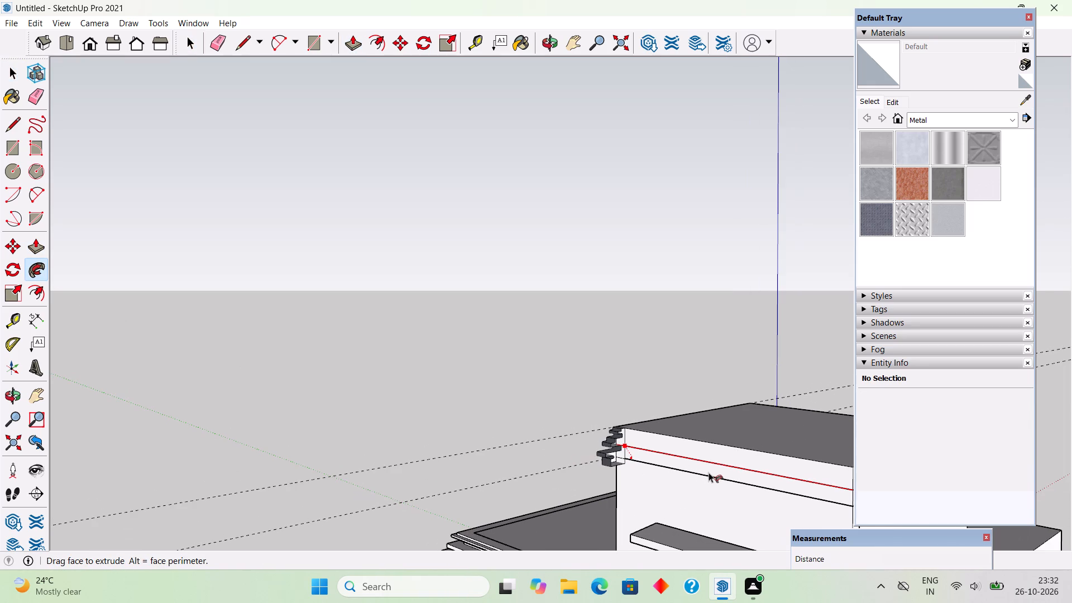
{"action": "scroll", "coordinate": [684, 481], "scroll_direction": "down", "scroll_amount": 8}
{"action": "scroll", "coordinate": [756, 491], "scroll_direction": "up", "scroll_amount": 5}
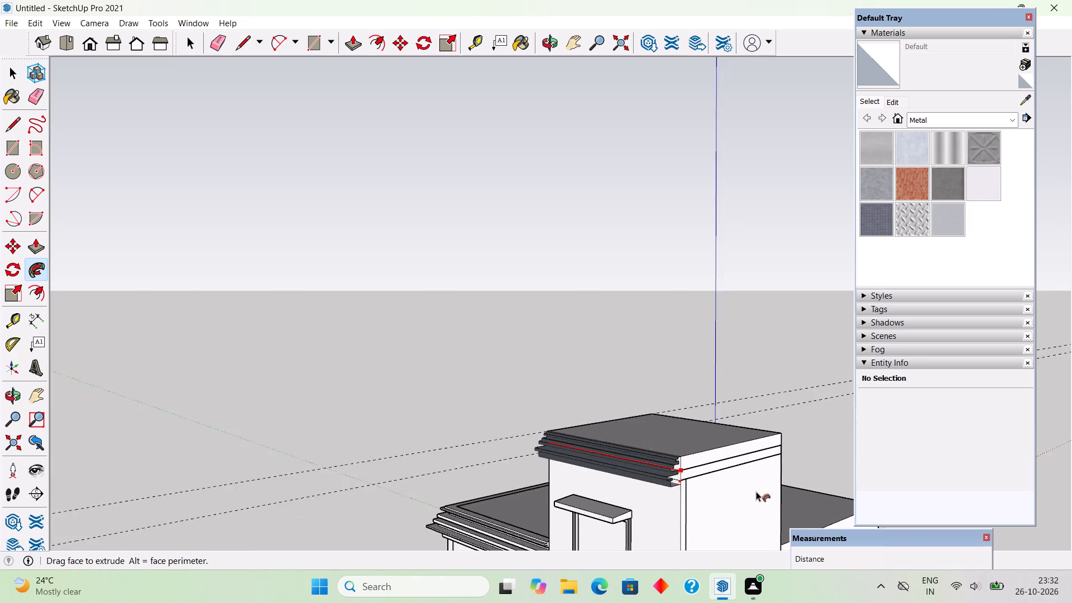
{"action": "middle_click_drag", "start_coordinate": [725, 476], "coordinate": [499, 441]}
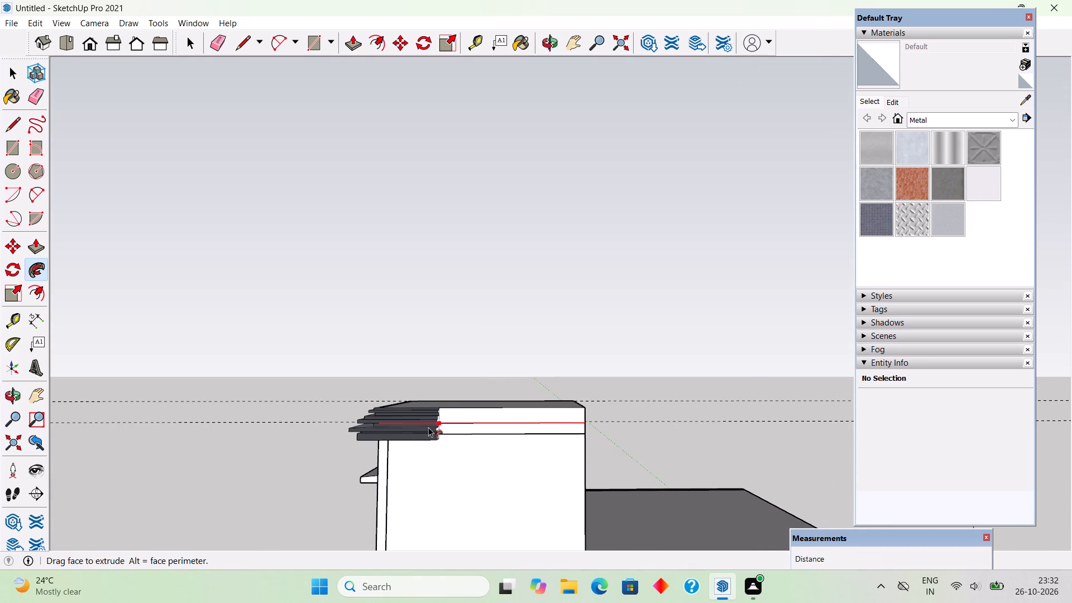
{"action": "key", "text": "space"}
Sweep the stepped cornice profile with Follow Me along the mid-height loop around all four sides of the tower's roof slab.
{"action": "middle_click_drag", "start_coordinate": [358, 441], "coordinate": [721, 508]}
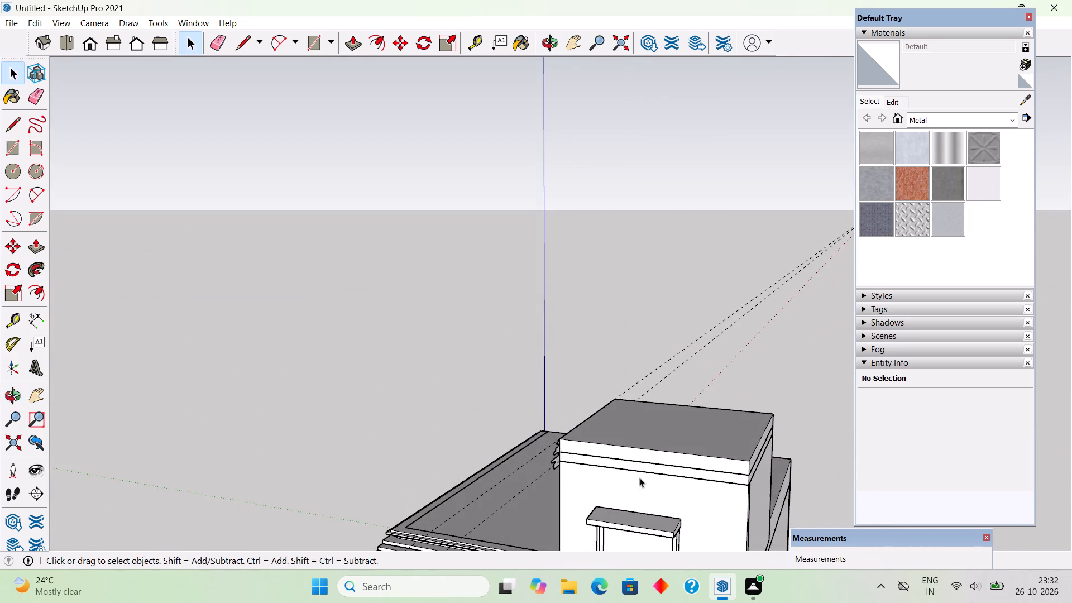
{"action": "middle_click_drag", "start_coordinate": [303, 430], "coordinate": [523, 461]}
{"action": "scroll", "coordinate": [334, 390], "scroll_direction": "down", "scroll_amount": 5}
{"action": "middle_click_drag", "start_coordinate": [485, 477], "coordinate": [688, 452]}
{"action": "scroll", "coordinate": [642, 414], "scroll_direction": "up", "scroll_amount": 9}
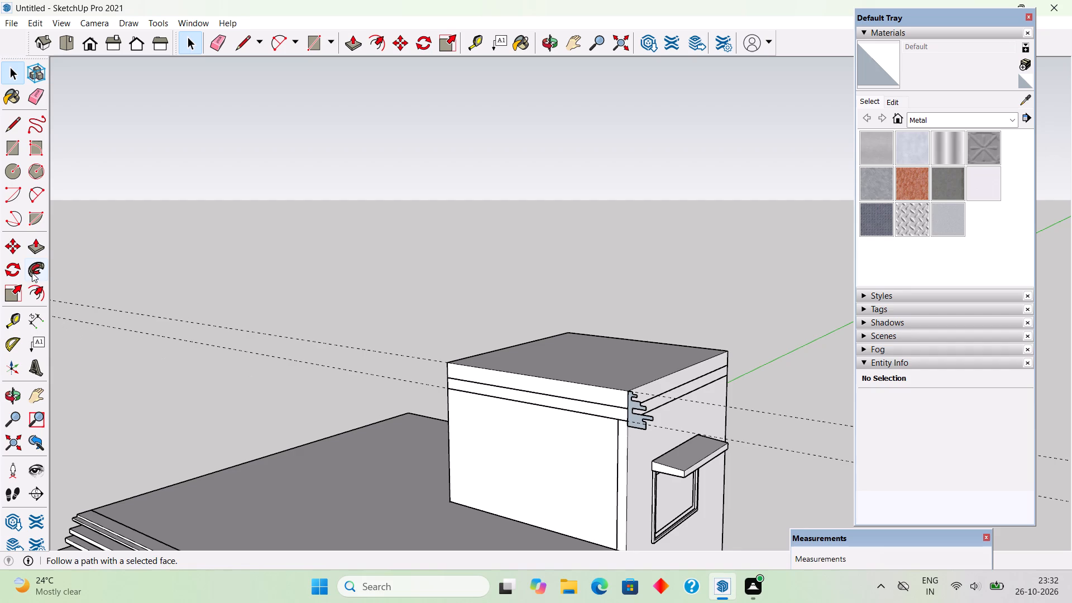
{"action": "left_click", "coordinate": [30, 266]}
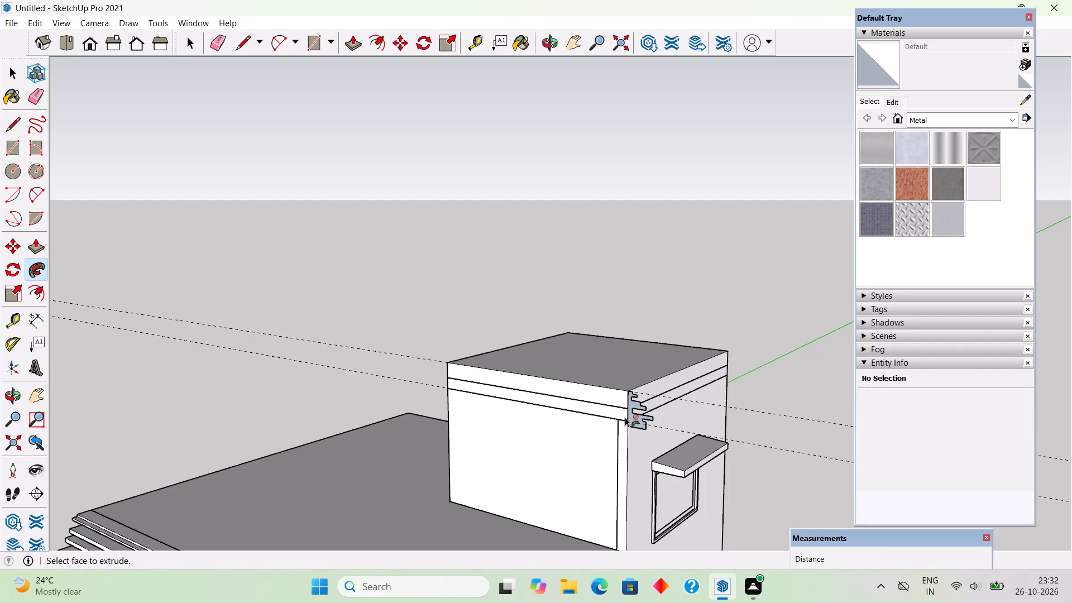
{"action": "left_click", "coordinate": [634, 417]}
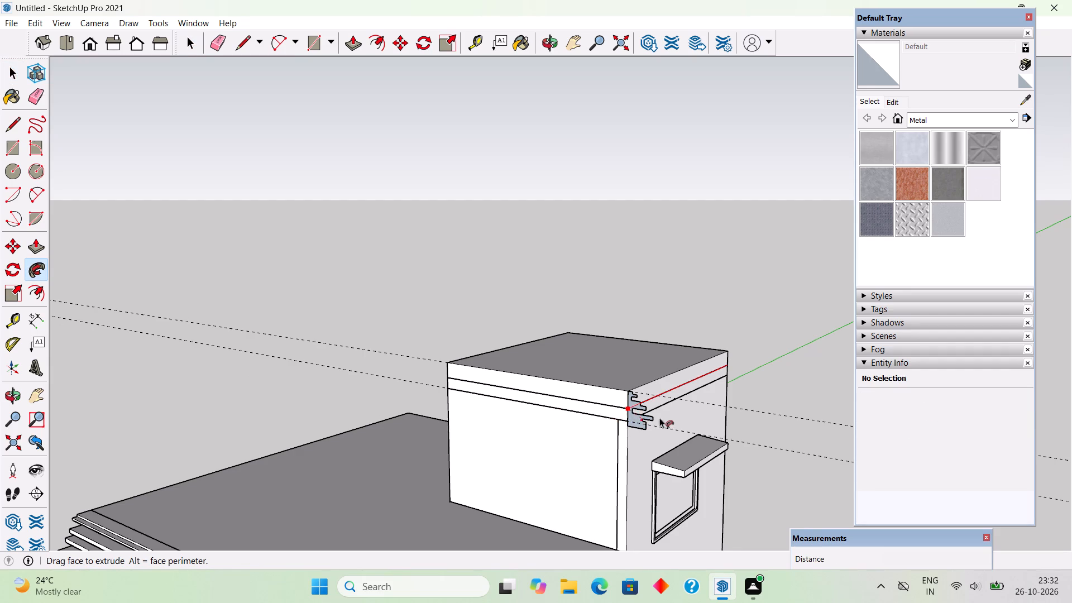
{"action": "scroll", "coordinate": [631, 417], "scroll_direction": "up", "scroll_amount": 4}
{"action": "left_click", "coordinate": [631, 416]}
{"action": "scroll", "coordinate": [640, 422], "scroll_direction": "up", "scroll_amount": 3}
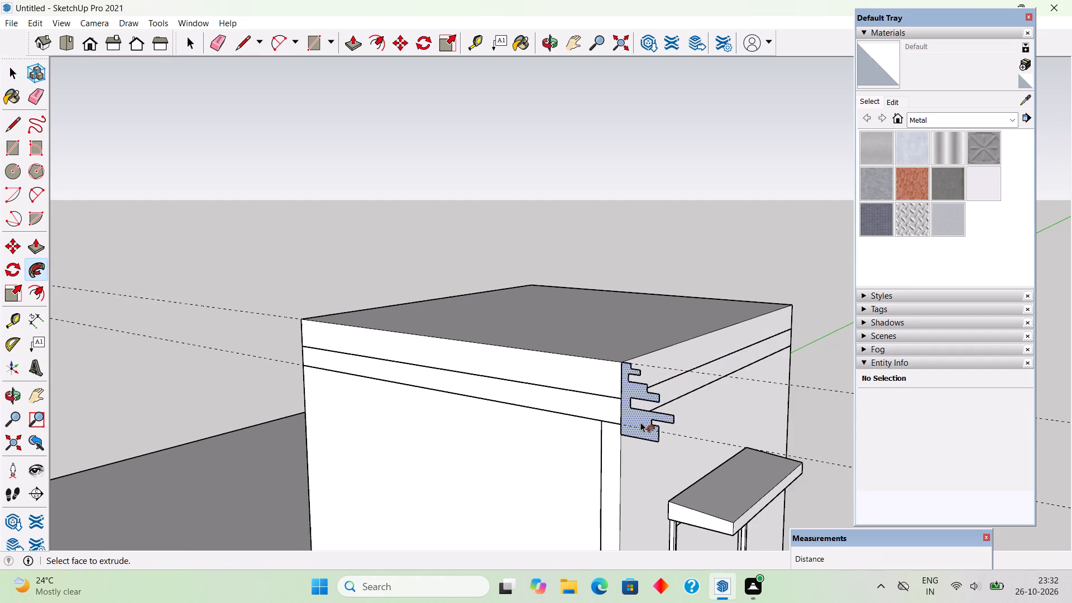
{"action": "scroll", "coordinate": [640, 422], "scroll_direction": "up", "scroll_amount": 1}
{"action": "left_click", "coordinate": [640, 422]}
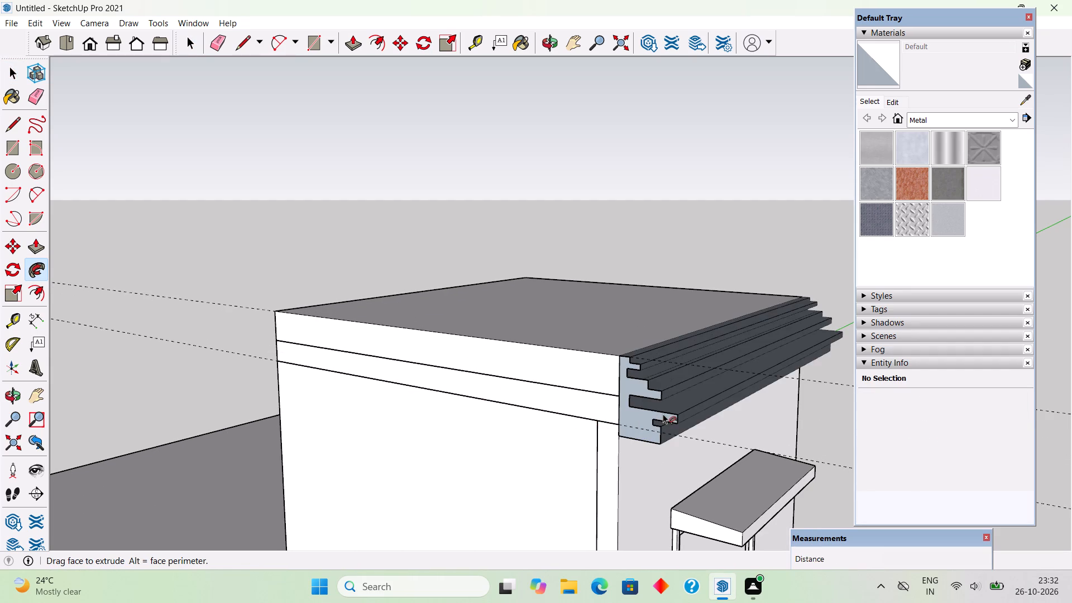
{"action": "middle_click_drag", "start_coordinate": [679, 395], "coordinate": [344, 395]}
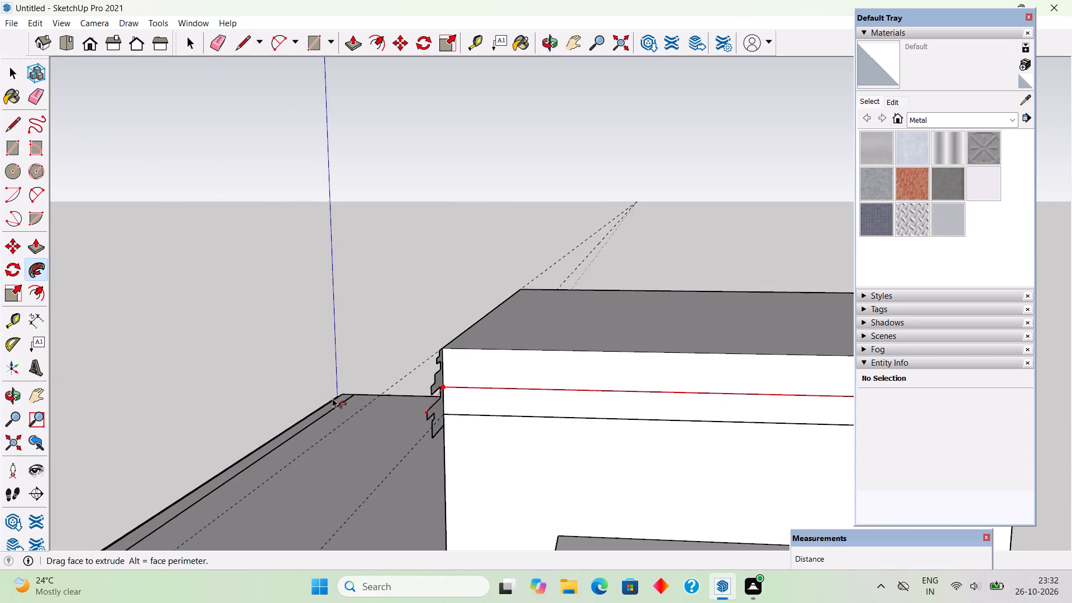
{"action": "scroll", "coordinate": [318, 401], "scroll_direction": "down", "scroll_amount": 4}
{"action": "scroll", "coordinate": [272, 404], "scroll_direction": "down", "scroll_amount": 3}
{"action": "middle_click_drag", "start_coordinate": [597, 398], "coordinate": [332, 424]}
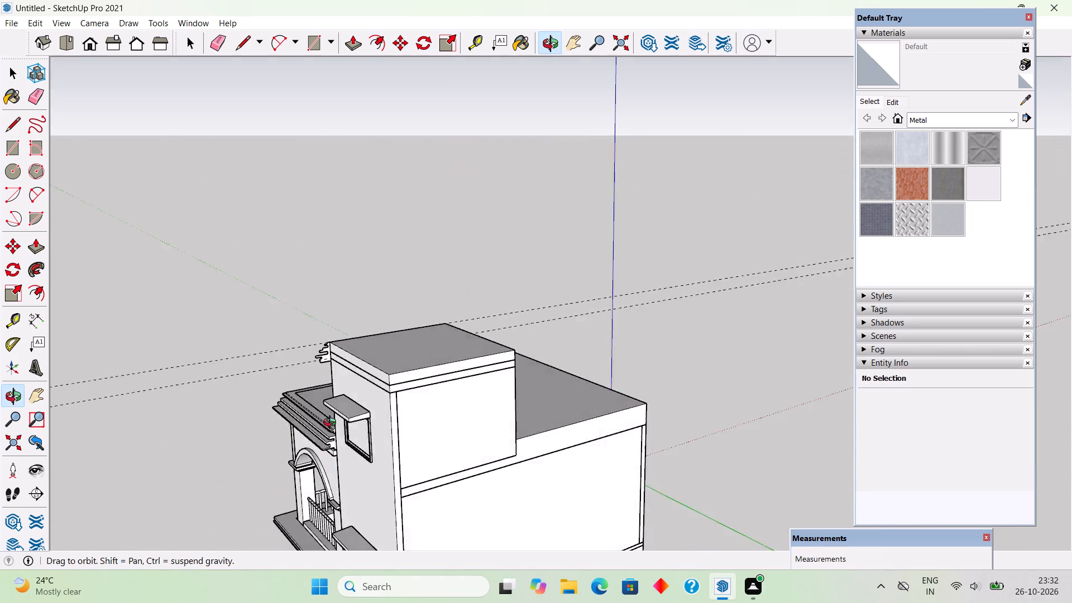
{"action": "middle_click_drag", "start_coordinate": [332, 424], "coordinate": [221, 438]}
{"action": "middle_click_drag", "start_coordinate": [531, 357], "coordinate": [502, 368]}
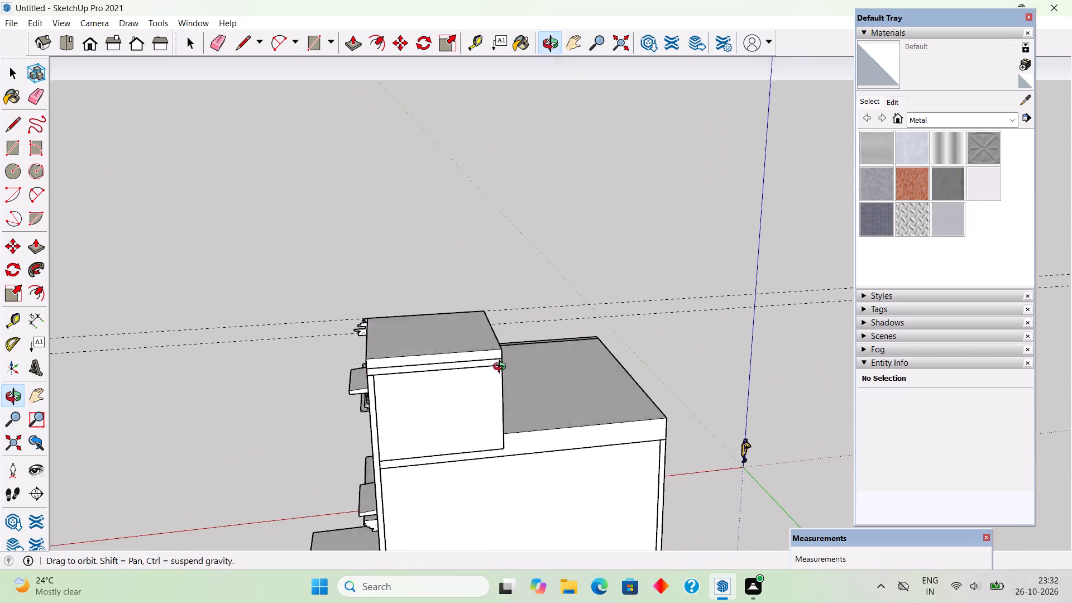
{"action": "middle_click_drag", "start_coordinate": [502, 368], "coordinate": [396, 384]}
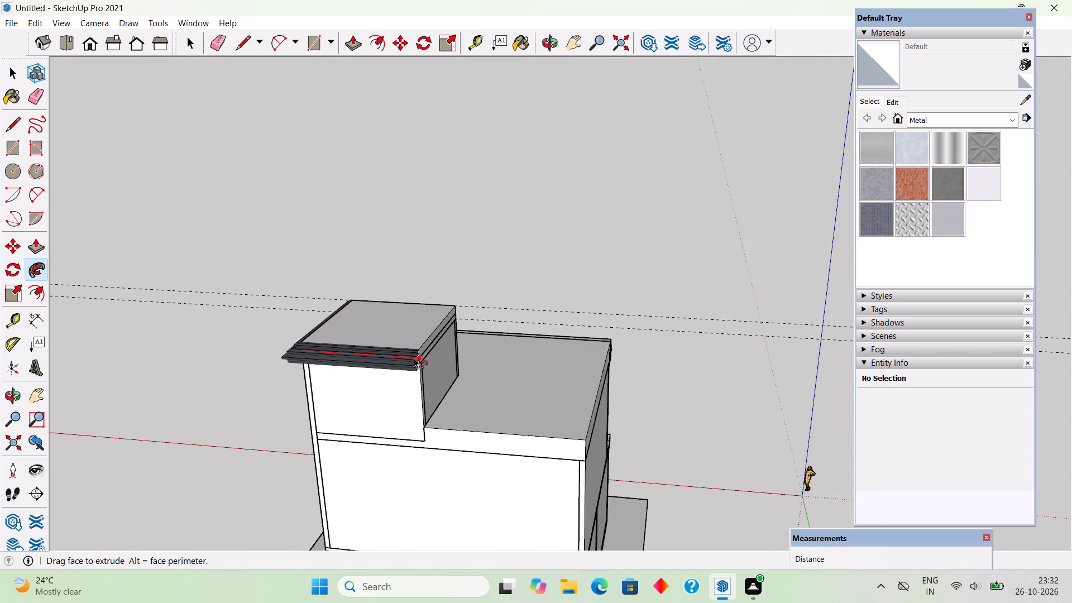
{"action": "middle_click_drag", "start_coordinate": [429, 353], "coordinate": [162, 406]}
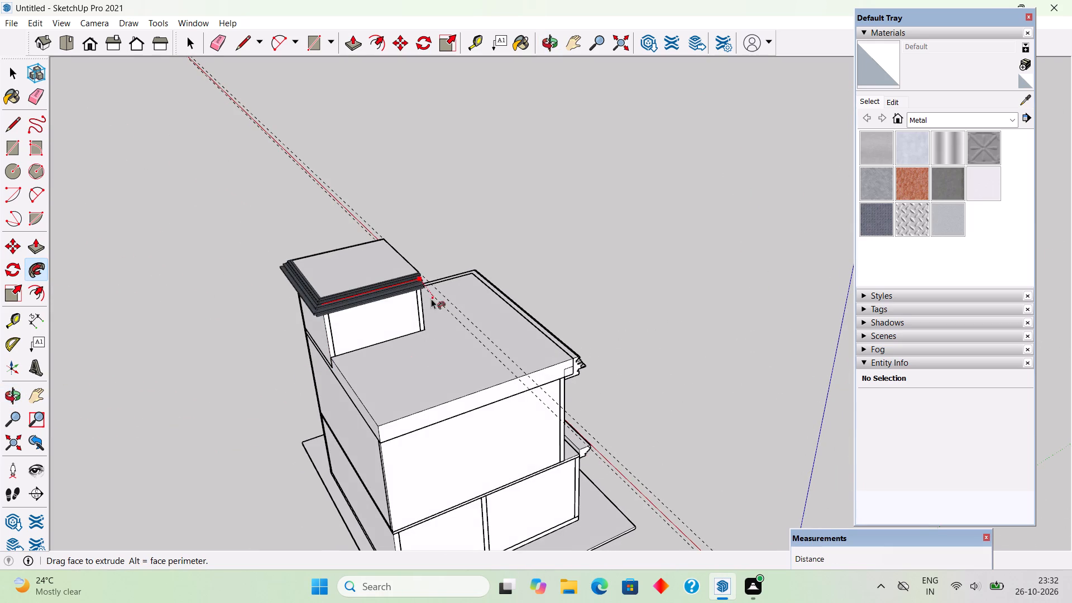
{"action": "middle_click_drag", "start_coordinate": [430, 298], "coordinate": [15, 371]}
{"action": "scroll", "coordinate": [511, 188], "scroll_direction": "up", "scroll_amount": 4}
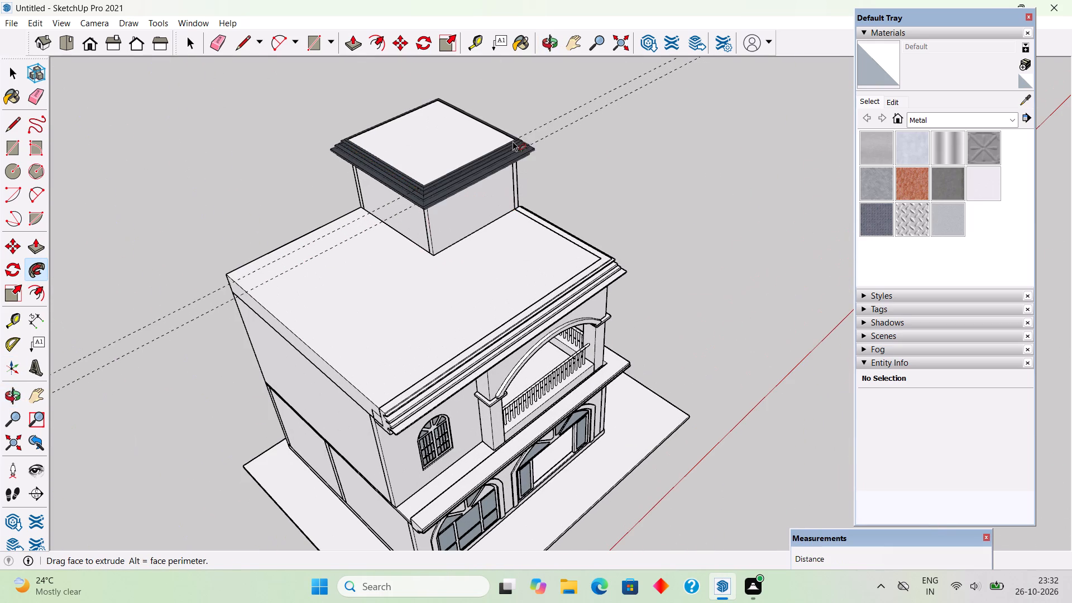
{"action": "scroll", "coordinate": [516, 149], "scroll_direction": "up", "scroll_amount": 4}
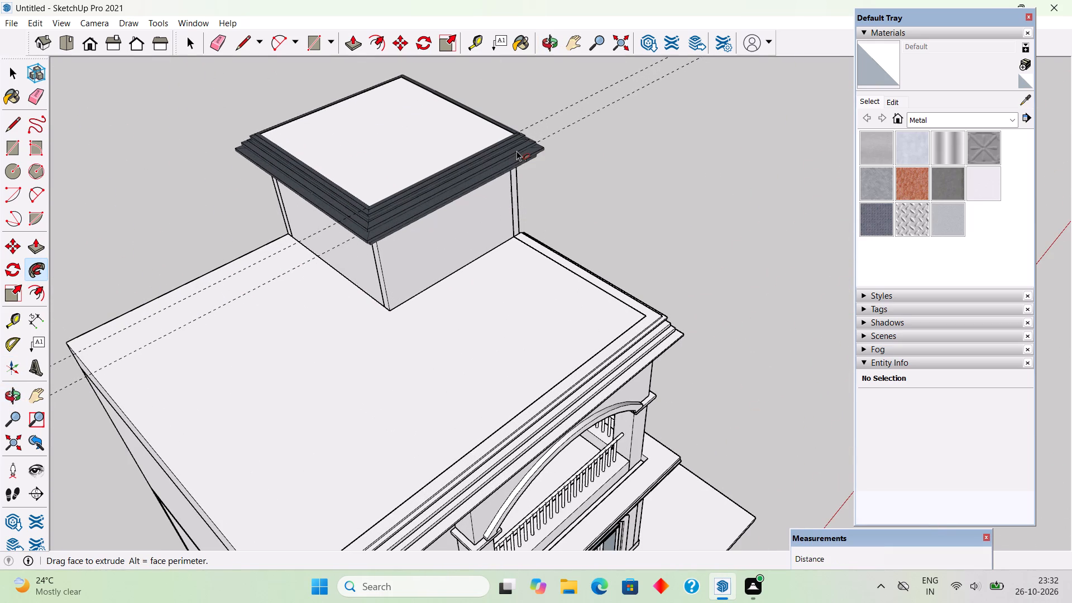
{"action": "left_click", "coordinate": [516, 151]}
{"action": "key", "text": "space"}
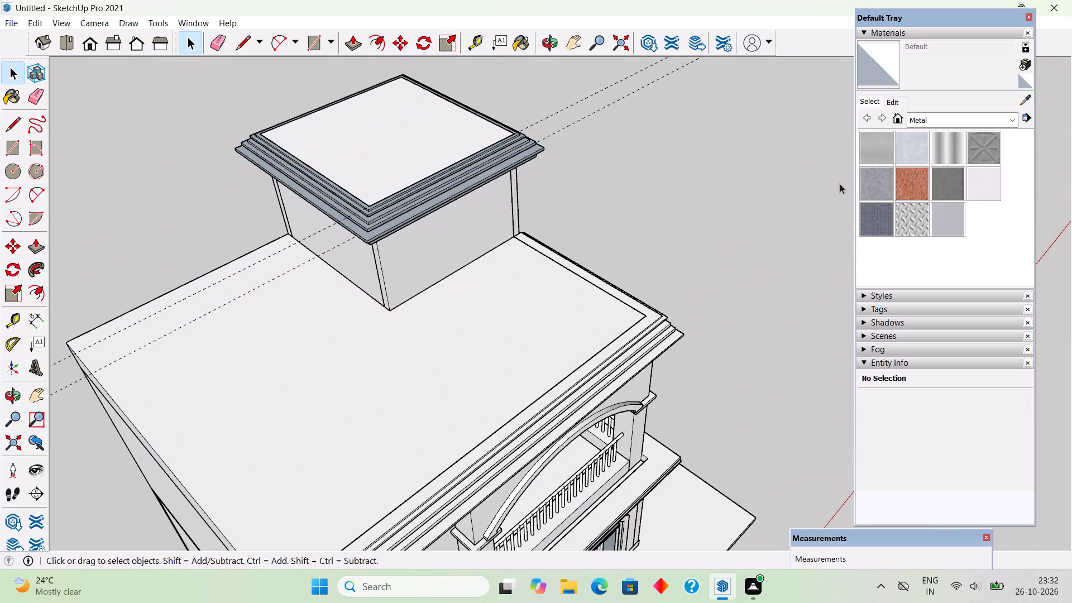
Choose white Color M00 from the Colors collection and paint one face of the tower cornice.
{"action": "left_click", "coordinate": [932, 116]}
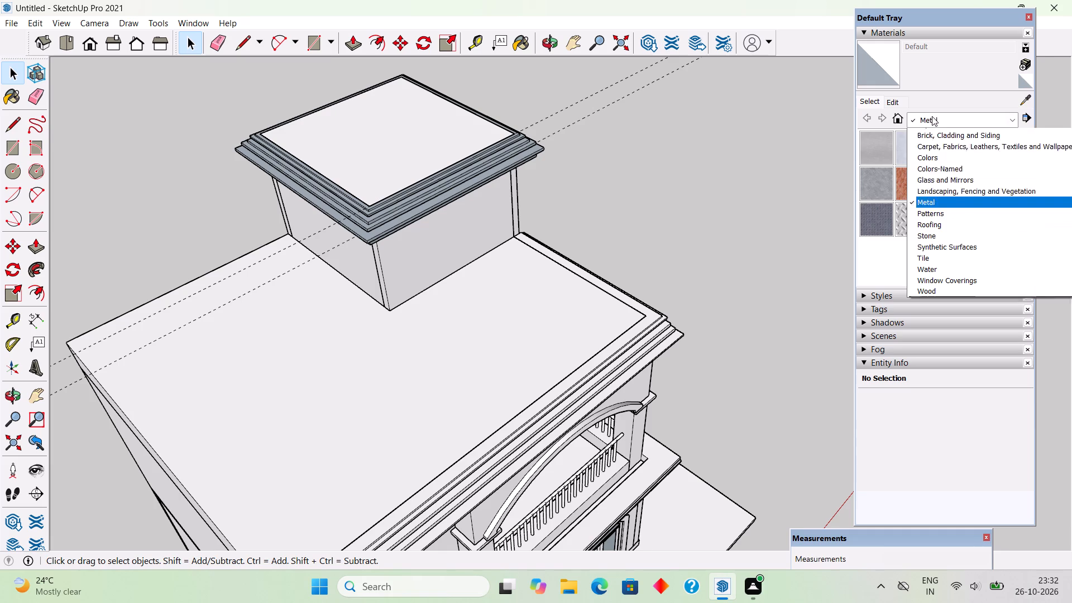
{"action": "left_click", "coordinate": [929, 166]}
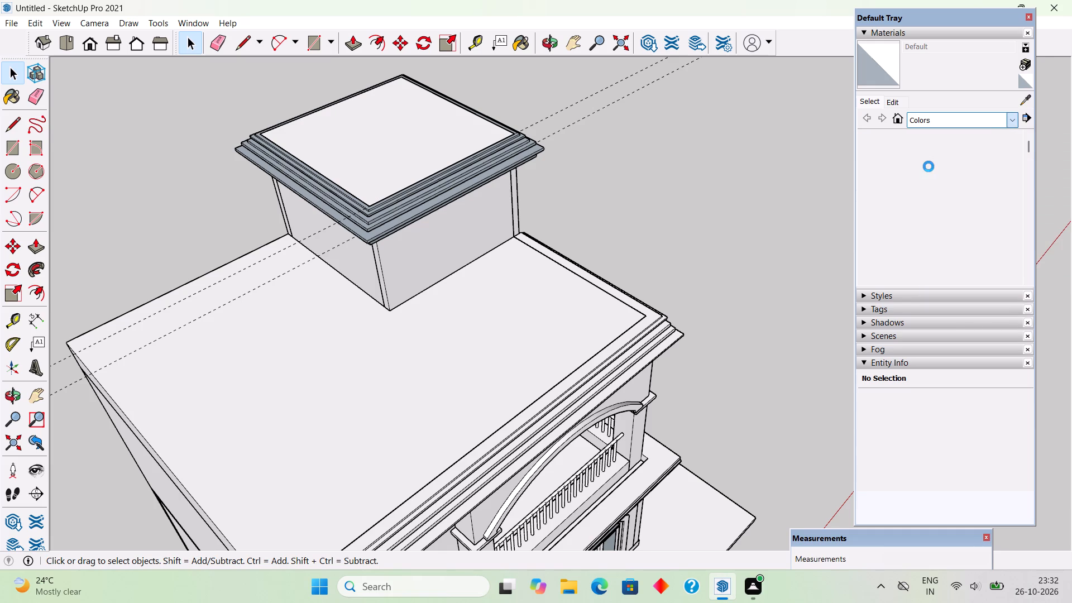
{"action": "scroll", "coordinate": [929, 166], "scroll_direction": "down", "scroll_amount": 10}
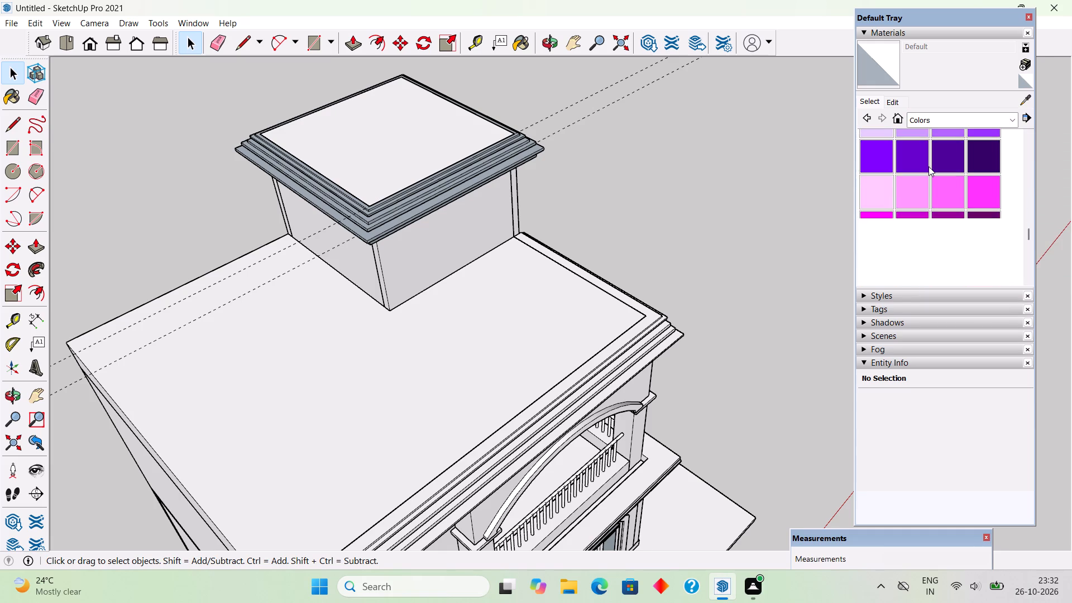
{"action": "scroll", "coordinate": [929, 166], "scroll_direction": "down", "scroll_amount": 2}
{"action": "left_click", "coordinate": [893, 194]}
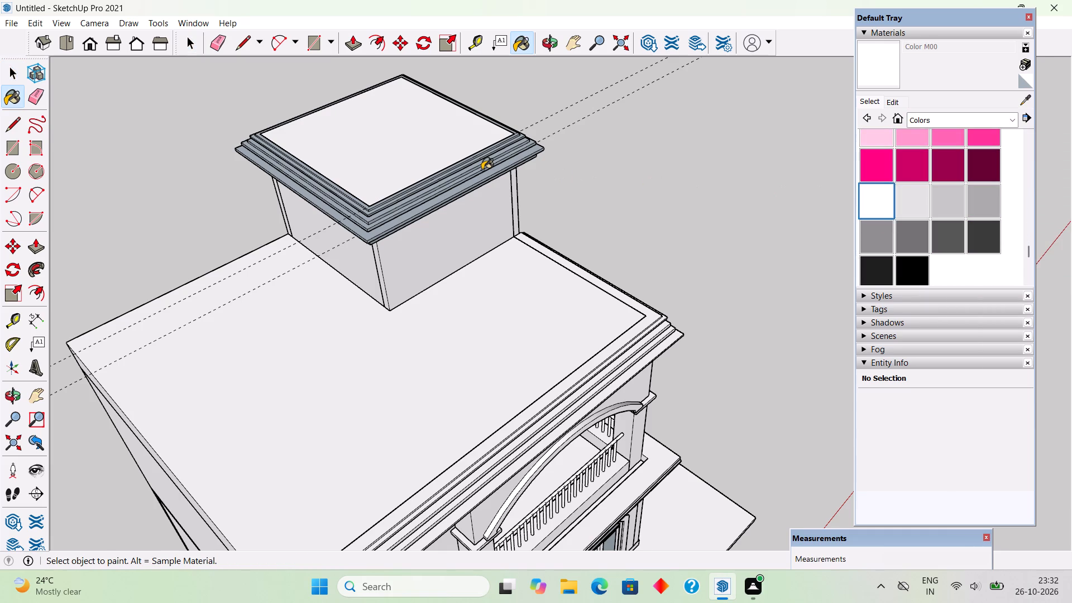
{"action": "left_click", "coordinate": [482, 170]}
Select all the connected geometry of the tower cornice and make it a group.
{"action": "scroll", "coordinate": [482, 170], "scroll_direction": "up", "scroll_amount": 2}
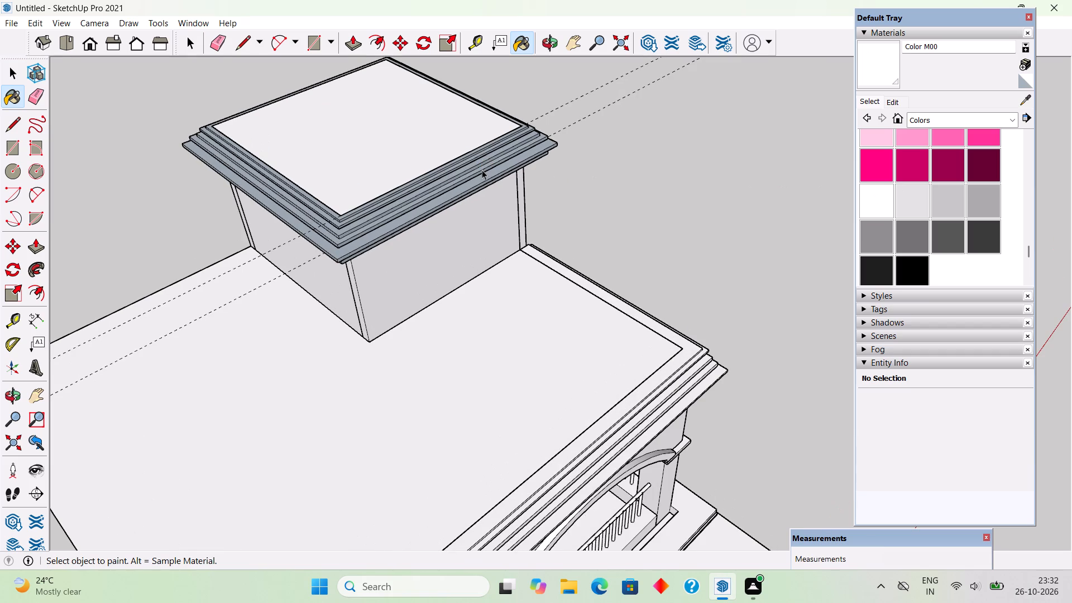
{"action": "key", "text": "space"}
{"action": "triple_click", "coordinate": [482, 170]}
{"action": "right_click", "coordinate": [482, 170]}
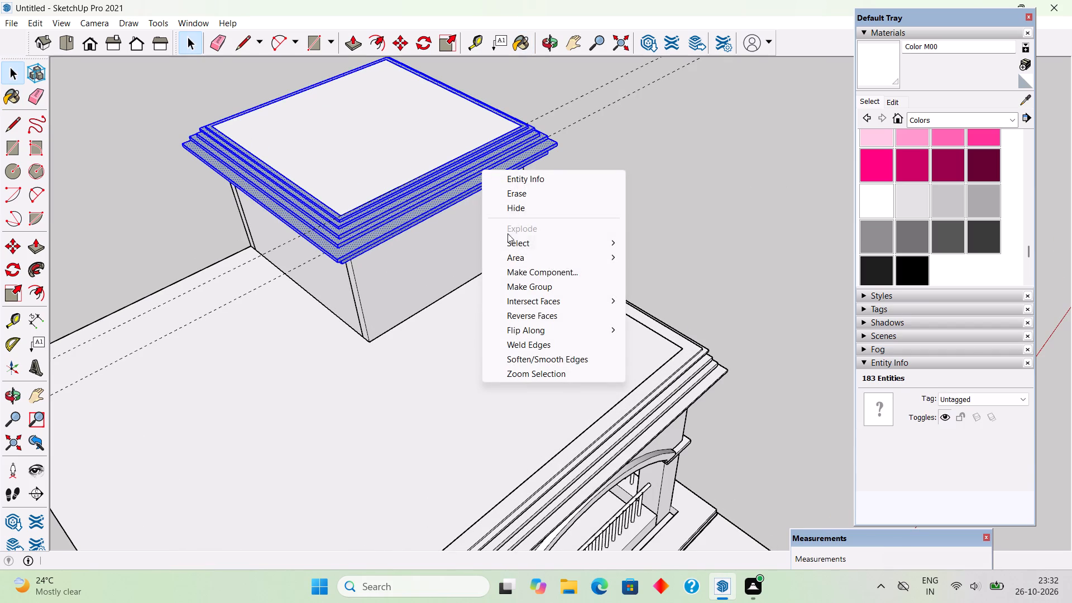
{"action": "left_click", "coordinate": [523, 282]}
Paint the whole tower cornice group with white Color M00.
{"action": "left_click", "coordinate": [884, 198]}
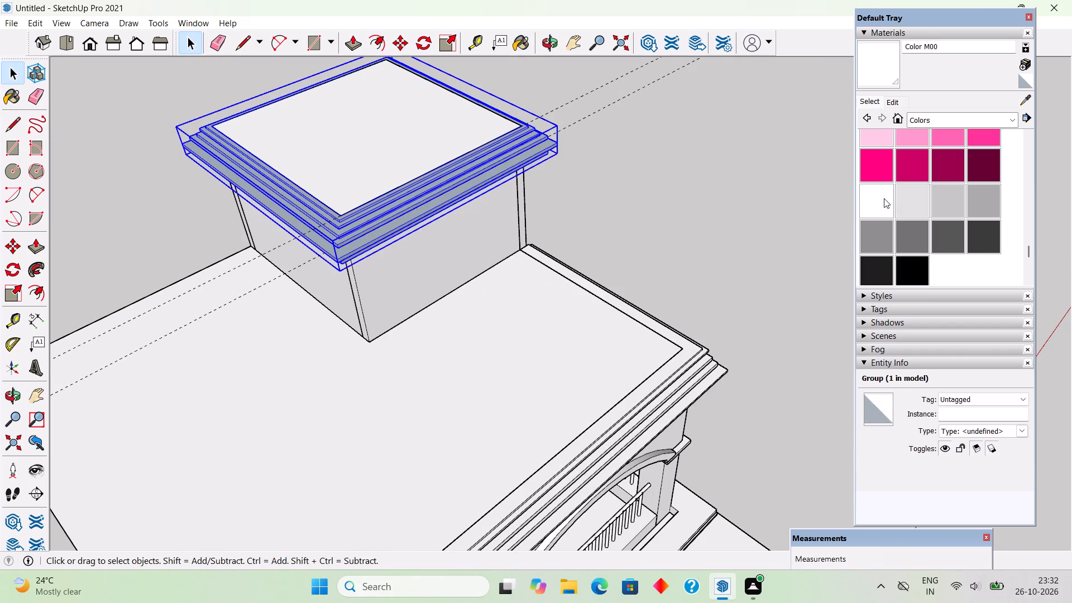
{"action": "left_click", "coordinate": [478, 163]}
{"action": "key", "text": "space"}
{"action": "left_click", "coordinate": [614, 183]}
Examine the tower cornice and the house's front, side and roof from several angles.
{"action": "scroll", "coordinate": [600, 242], "scroll_direction": "down", "scroll_amount": 5}
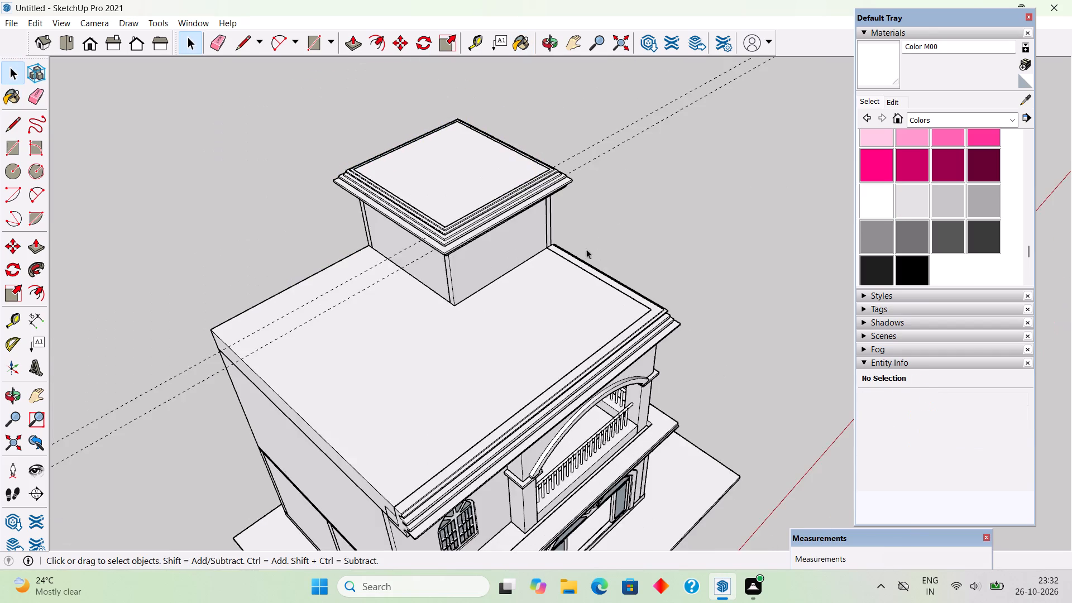
{"action": "middle_click_drag", "start_coordinate": [544, 216], "coordinate": [172, 49]}
{"action": "middle_click_drag", "start_coordinate": [553, 274], "coordinate": [657, 185]}
{"action": "scroll", "coordinate": [657, 185], "scroll_direction": "up", "scroll_amount": 3}
{"action": "scroll", "coordinate": [577, 224], "scroll_direction": "up", "scroll_amount": 2}
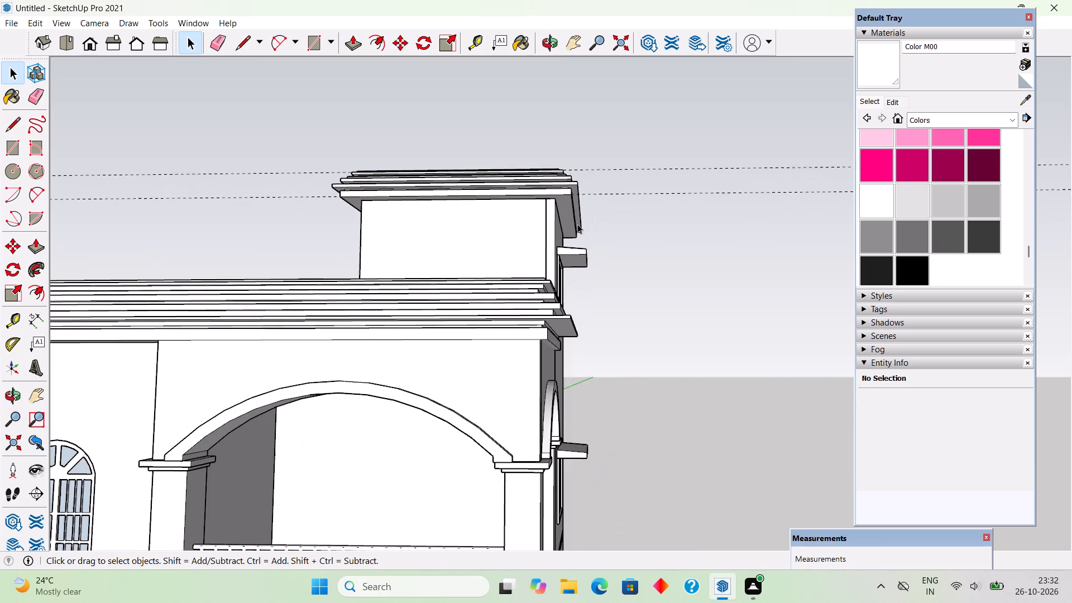
{"action": "middle_click_drag", "start_coordinate": [551, 221], "coordinate": [566, 266]}
{"action": "scroll", "coordinate": [566, 266], "scroll_direction": "up", "scroll_amount": 3}
{"action": "scroll", "coordinate": [566, 266], "scroll_direction": "down", "scroll_amount": 7}
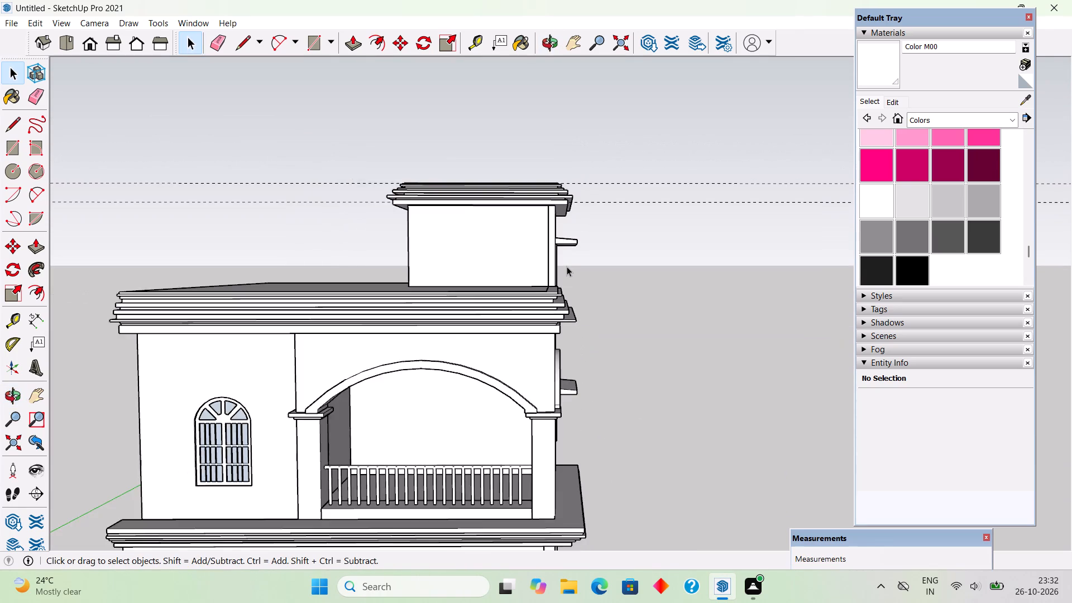
{"action": "scroll", "coordinate": [567, 266], "scroll_direction": "down", "scroll_amount": 4}
{"action": "middle_click_drag", "start_coordinate": [573, 297], "coordinate": [626, 288]}
{"action": "left_click", "coordinate": [628, 287]}
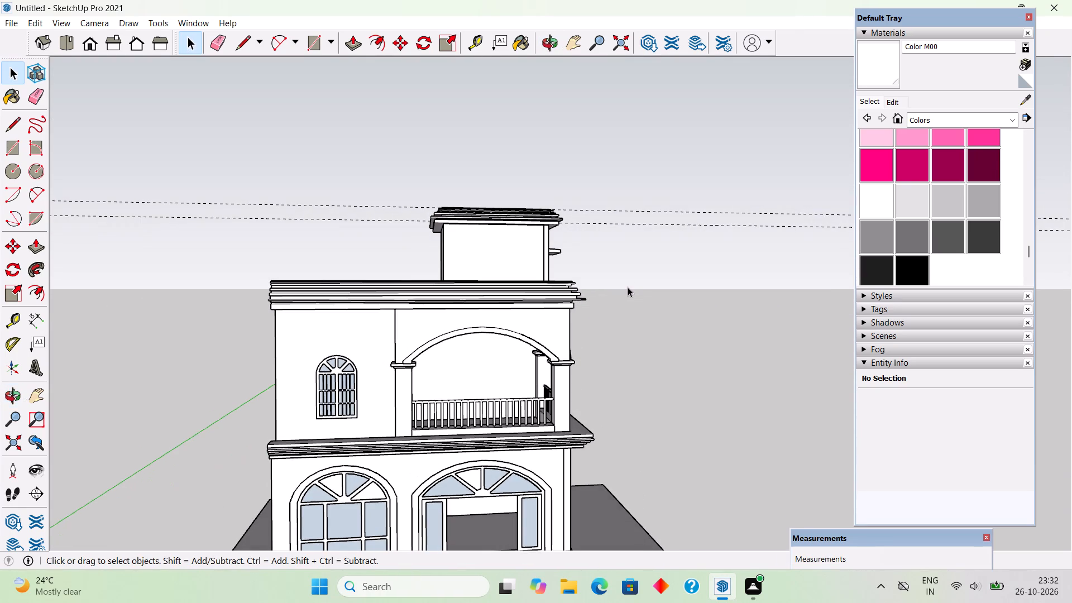
{"action": "middle_click_drag", "start_coordinate": [506, 304], "coordinate": [477, 241]}
{"action": "scroll", "coordinate": [480, 243], "scroll_direction": "down", "scroll_amount": 4}
{"action": "middle_click_drag", "start_coordinate": [476, 249], "coordinate": [488, 347]}
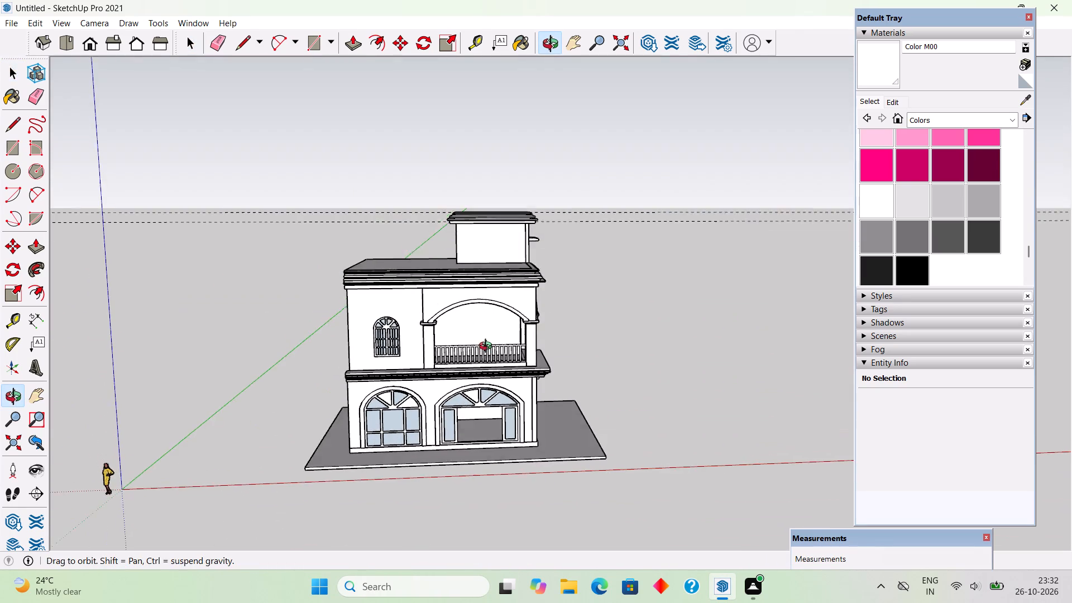
{"action": "middle_click_drag", "start_coordinate": [488, 347], "coordinate": [489, 349]}
{"action": "scroll", "coordinate": [497, 361], "scroll_direction": "up", "scroll_amount": 4}
{"action": "scroll", "coordinate": [566, 371], "scroll_direction": "up", "scroll_amount": 1}
{"action": "middle_click_drag", "start_coordinate": [537, 355], "coordinate": [381, 325]}
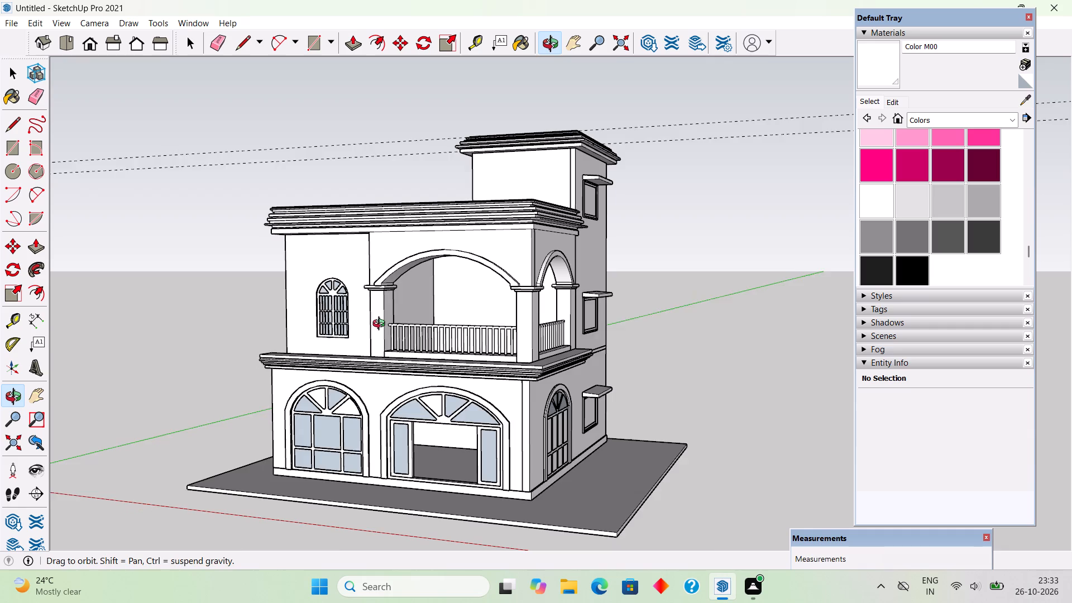
{"action": "middle_click_drag", "start_coordinate": [381, 325], "coordinate": [371, 326]}
{"action": "scroll", "coordinate": [371, 326], "scroll_direction": "up", "scroll_amount": 2}
{"action": "middle_click_drag", "start_coordinate": [424, 344], "coordinate": [537, 365]}
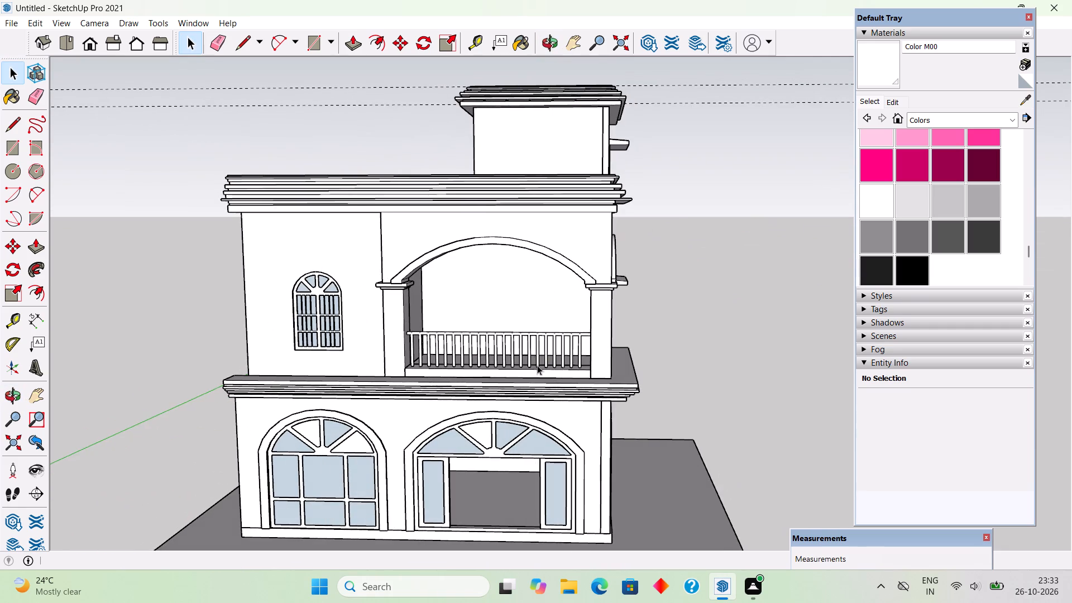
{"action": "scroll", "coordinate": [386, 270], "scroll_direction": "down", "scroll_amount": 5}
{"action": "middle_click_drag", "start_coordinate": [419, 300], "coordinate": [236, 280]}
{"action": "scroll", "coordinate": [236, 280], "scroll_direction": "up", "scroll_amount": 3}
{"action": "scroll", "coordinate": [238, 280], "scroll_direction": "down", "scroll_amount": 3}
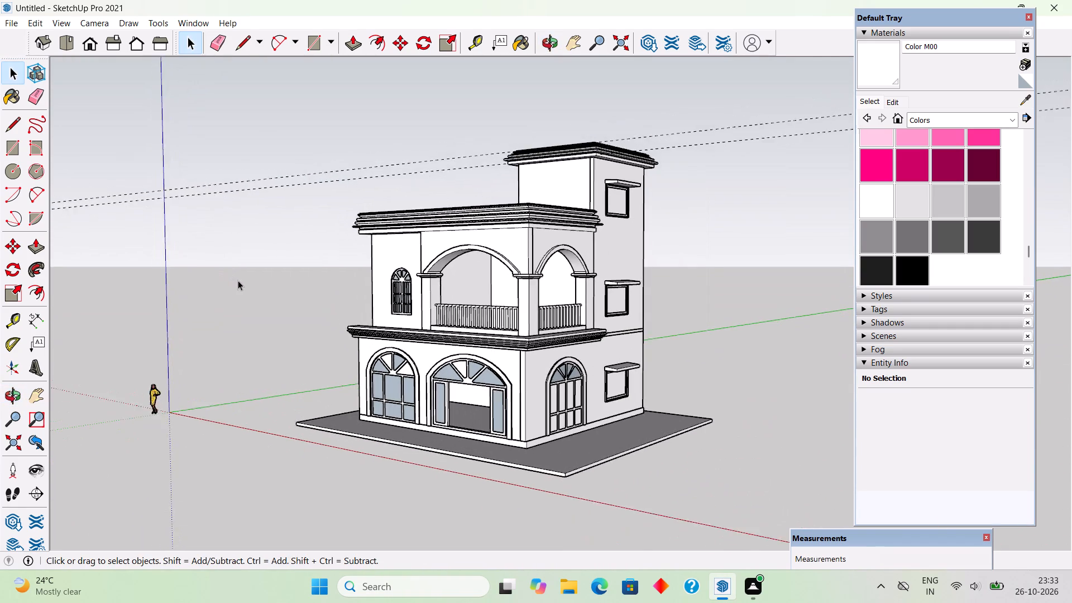
{"action": "middle_click_drag", "start_coordinate": [259, 296], "coordinate": [635, 409]}
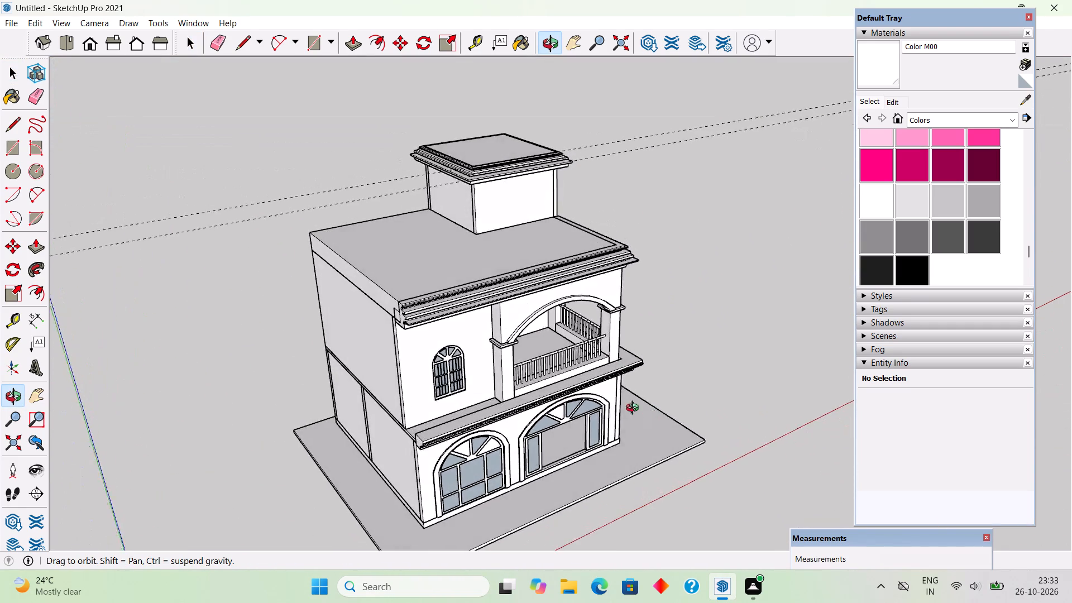
Delete all construction guides from the model.
{"action": "middle_click_drag", "start_coordinate": [635, 409], "coordinate": [460, 374]}
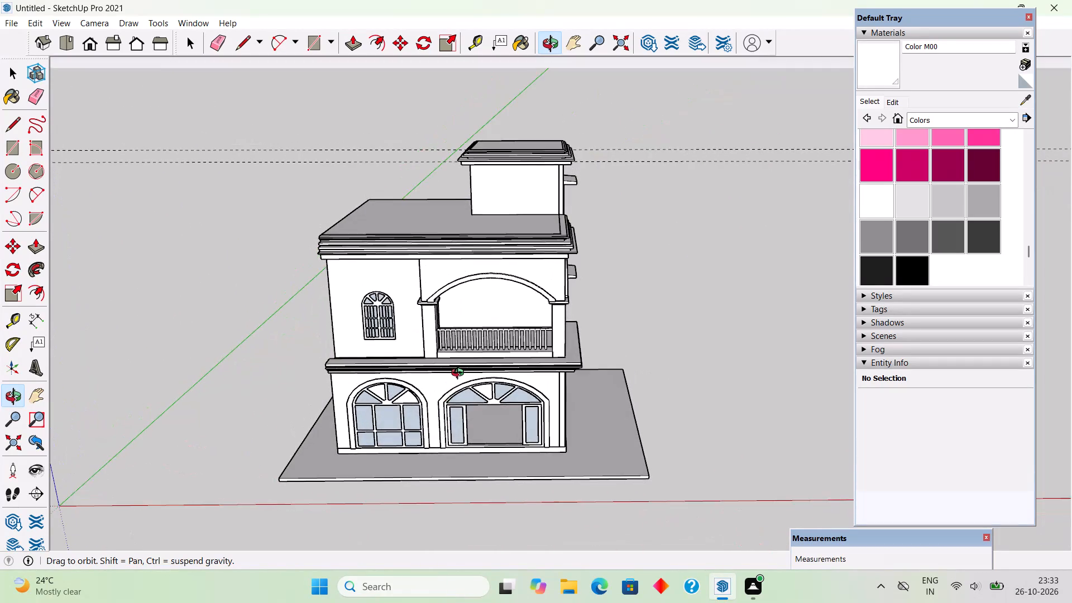
{"action": "middle_click_drag", "start_coordinate": [460, 374], "coordinate": [461, 371]}
{"action": "scroll", "coordinate": [461, 373], "scroll_direction": "up", "scroll_amount": 2}
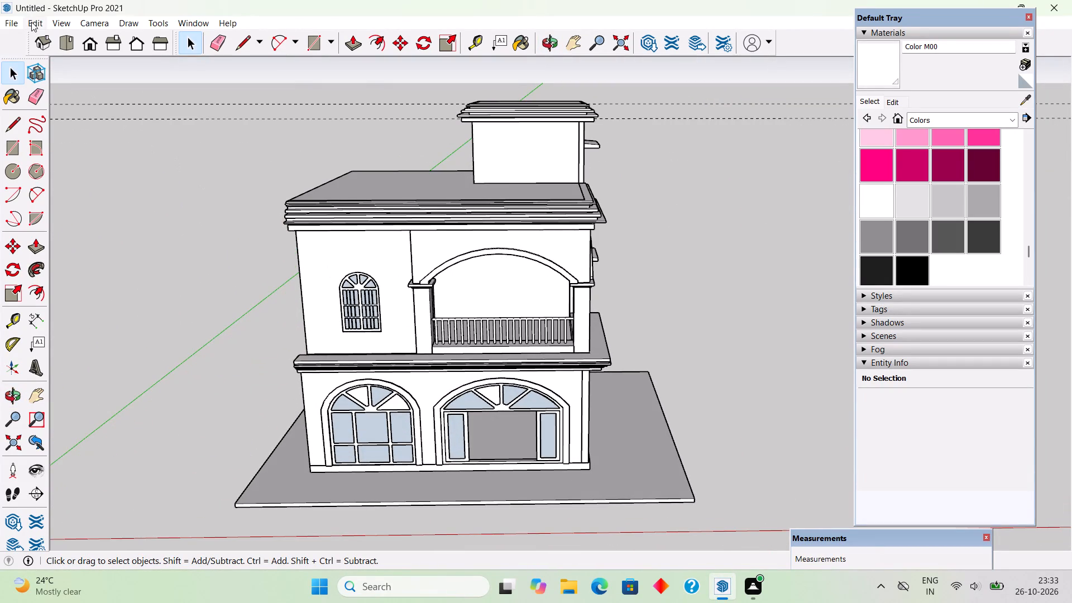
{"action": "left_click", "coordinate": [31, 22]}
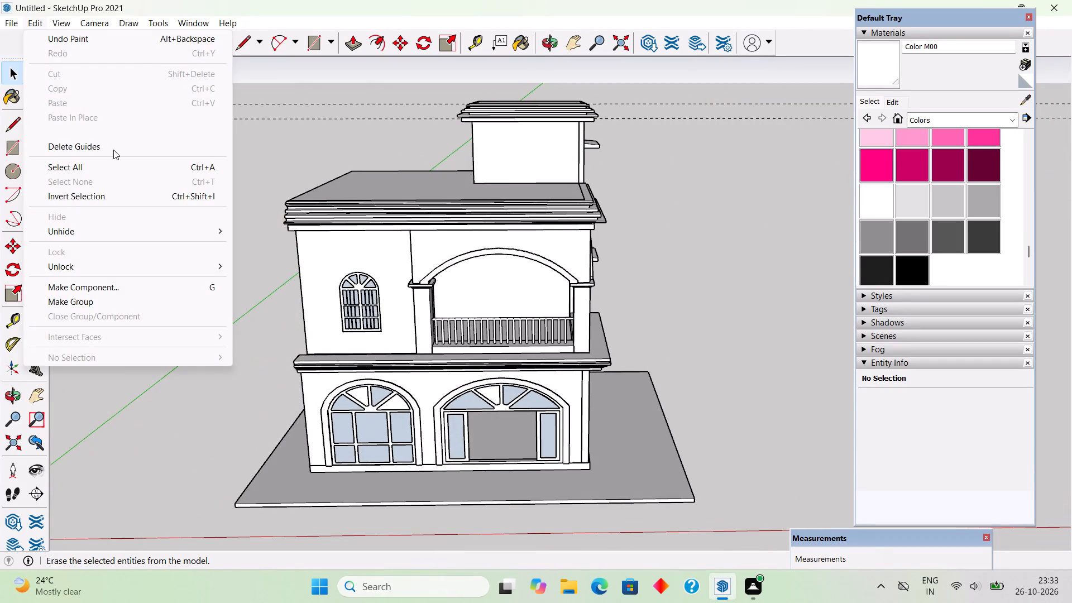
{"action": "left_click", "coordinate": [113, 150]}
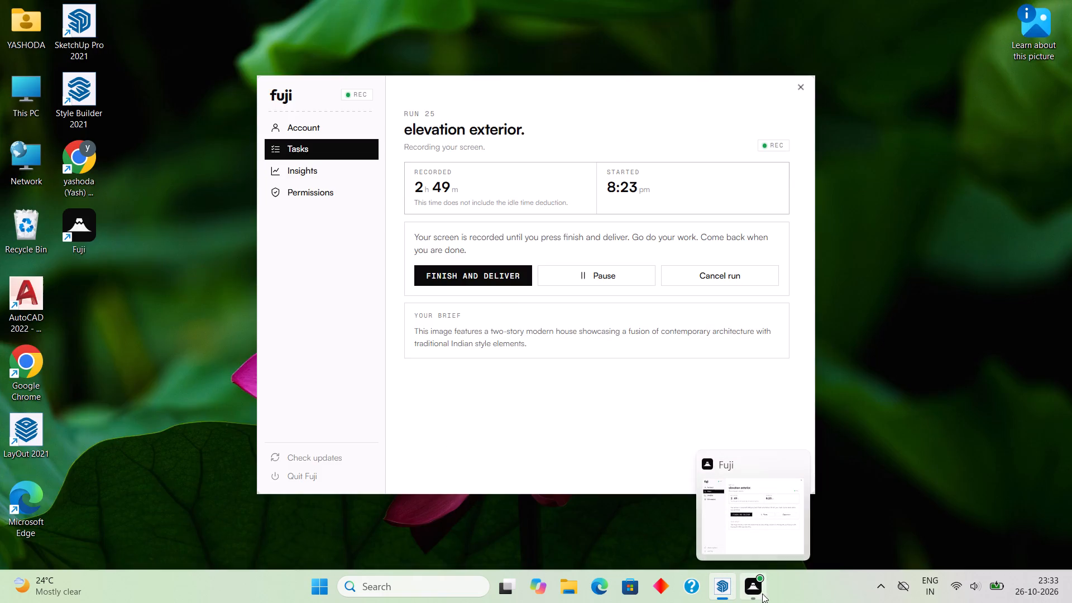
Examine the house's front, side, tower and roof cornices from several angles.
{"action": "middle_click_drag", "start_coordinate": [437, 310], "coordinate": [308, 200]}
{"action": "middle_click_drag", "start_coordinate": [529, 197], "coordinate": [373, 183]}
{"action": "scroll", "coordinate": [370, 184], "scroll_direction": "up", "scroll_amount": 3}
{"action": "scroll", "coordinate": [370, 186], "scroll_direction": "down", "scroll_amount": 3}
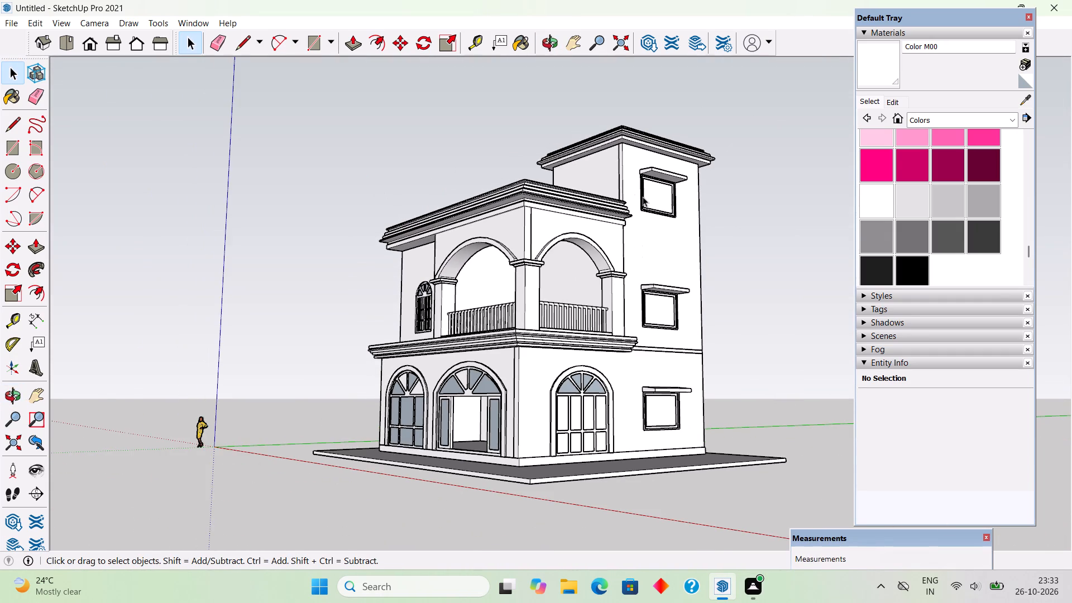
{"action": "scroll", "coordinate": [643, 197], "scroll_direction": "up", "scroll_amount": 3}
{"action": "middle_click_drag", "start_coordinate": [678, 178], "coordinate": [569, 208]}
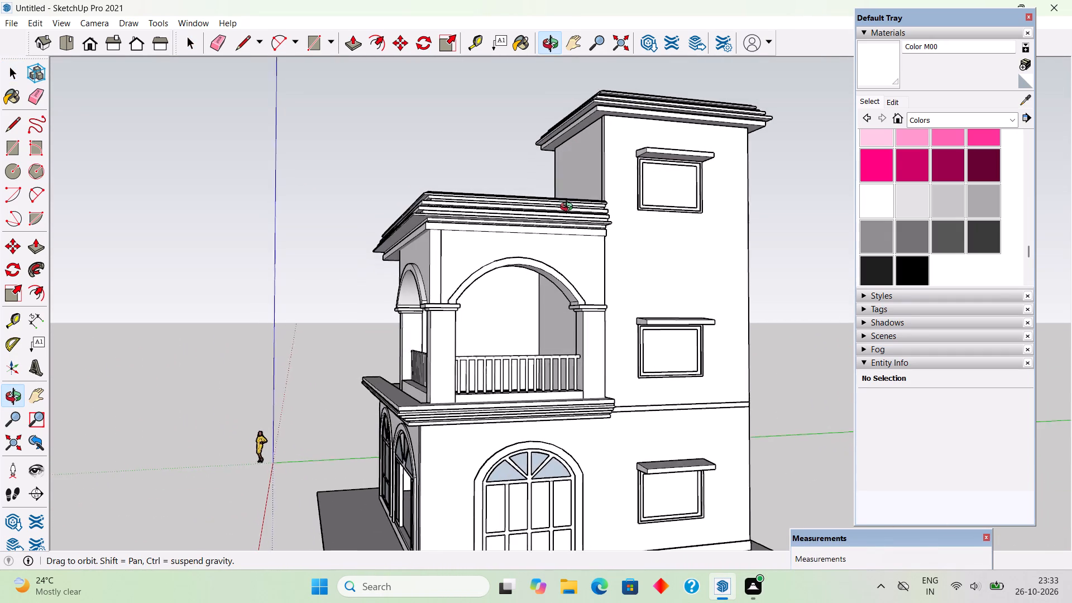
{"action": "middle_click_drag", "start_coordinate": [569, 208], "coordinate": [577, 207]}
{"action": "scroll", "coordinate": [577, 207], "scroll_direction": "up", "scroll_amount": 3}
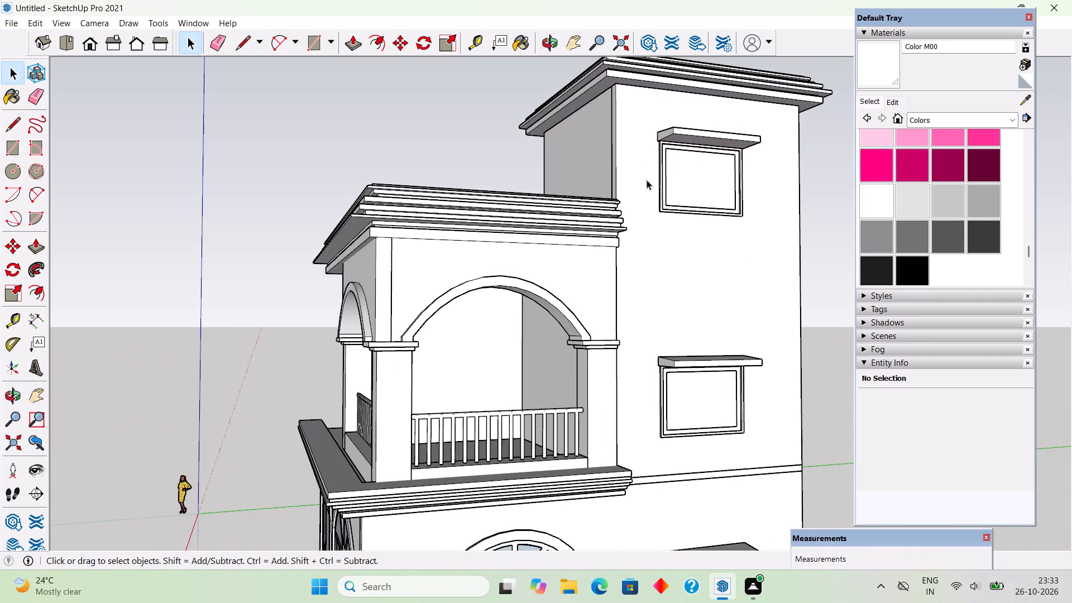
{"action": "scroll", "coordinate": [647, 180], "scroll_direction": "up", "scroll_amount": 2}
{"action": "scroll", "coordinate": [648, 179], "scroll_direction": "down", "scroll_amount": 8}
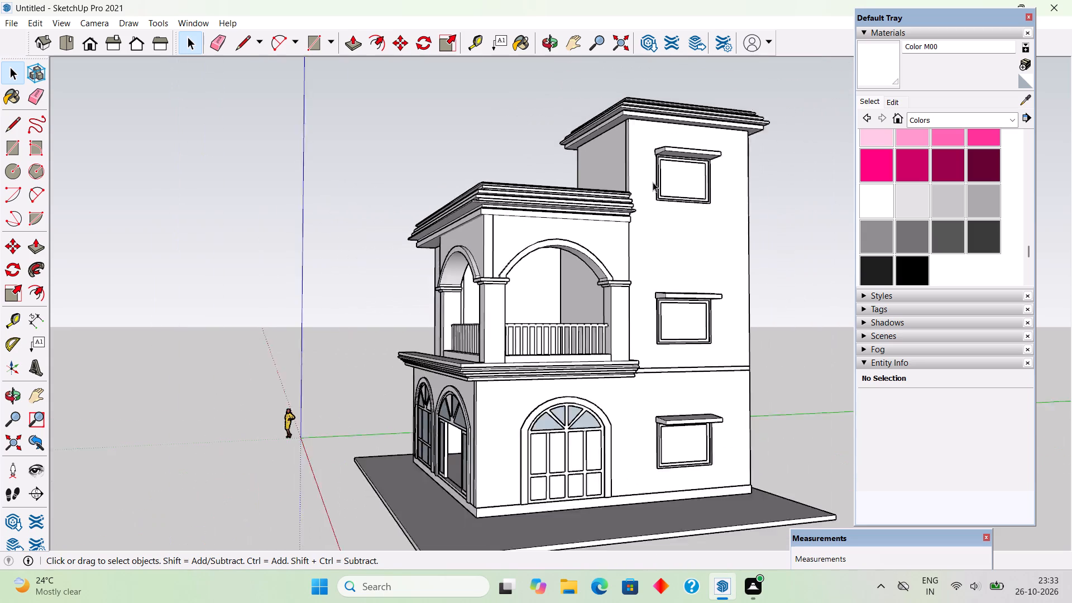
{"action": "scroll", "coordinate": [653, 182], "scroll_direction": "down", "scroll_amount": 2}
{"action": "middle_click_drag", "start_coordinate": [657, 187], "coordinate": [736, 301]}
{"action": "scroll", "coordinate": [736, 301], "scroll_direction": "up", "scroll_amount": 1}
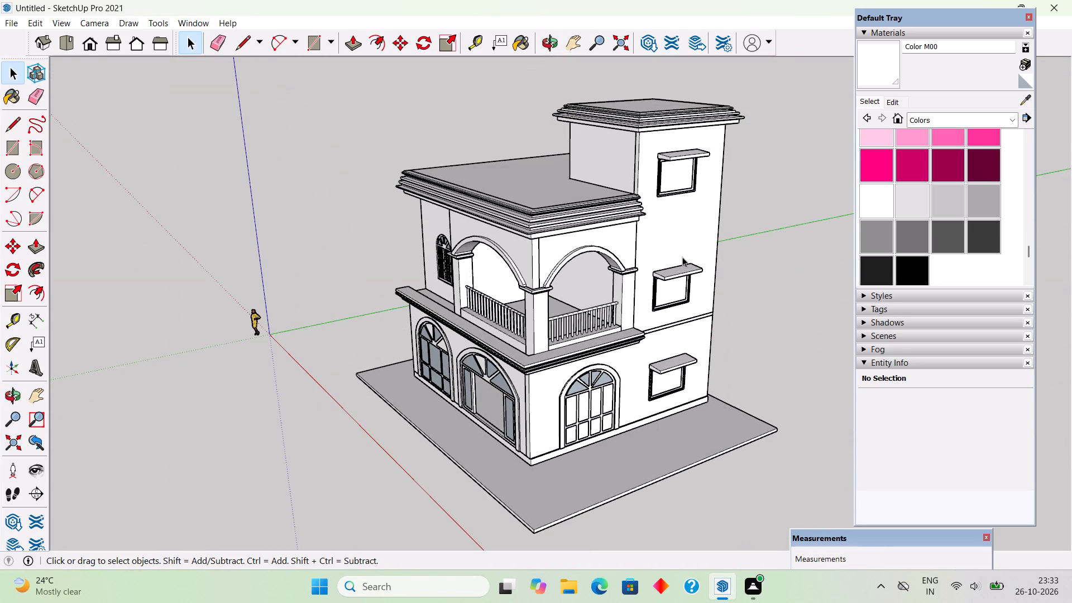
{"action": "scroll", "coordinate": [682, 257], "scroll_direction": "down", "scroll_amount": 2}
{"action": "middle_click_drag", "start_coordinate": [648, 288], "coordinate": [867, 212]}
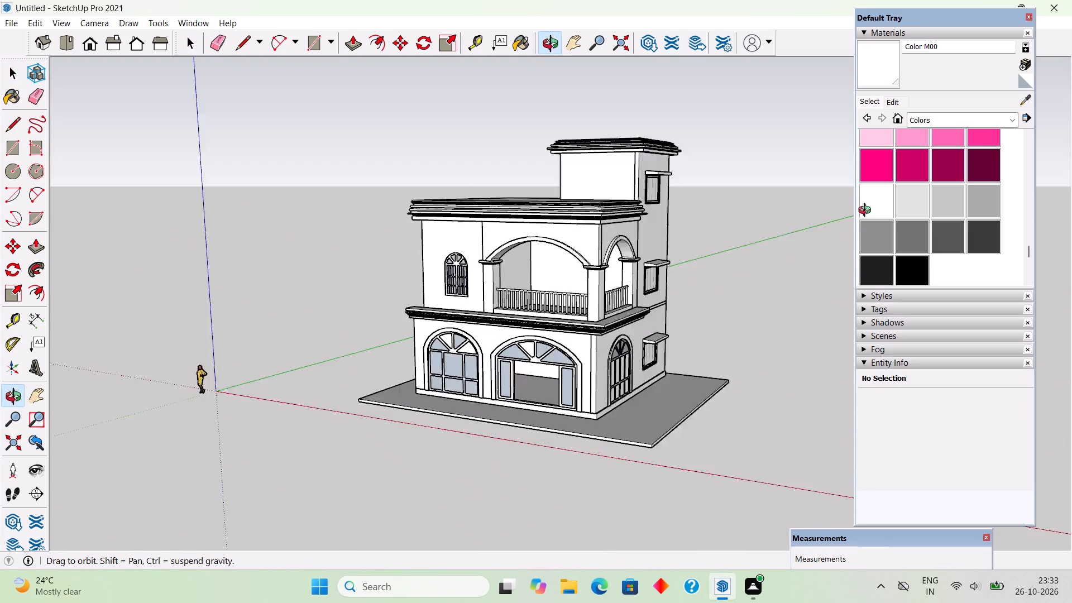
{"action": "middle_click_drag", "start_coordinate": [867, 212], "coordinate": [937, 200]}
{"action": "scroll", "coordinate": [485, 265], "scroll_direction": "up", "scroll_amount": 1}
{"action": "scroll", "coordinate": [645, 270], "scroll_direction": "up", "scroll_amount": 5}
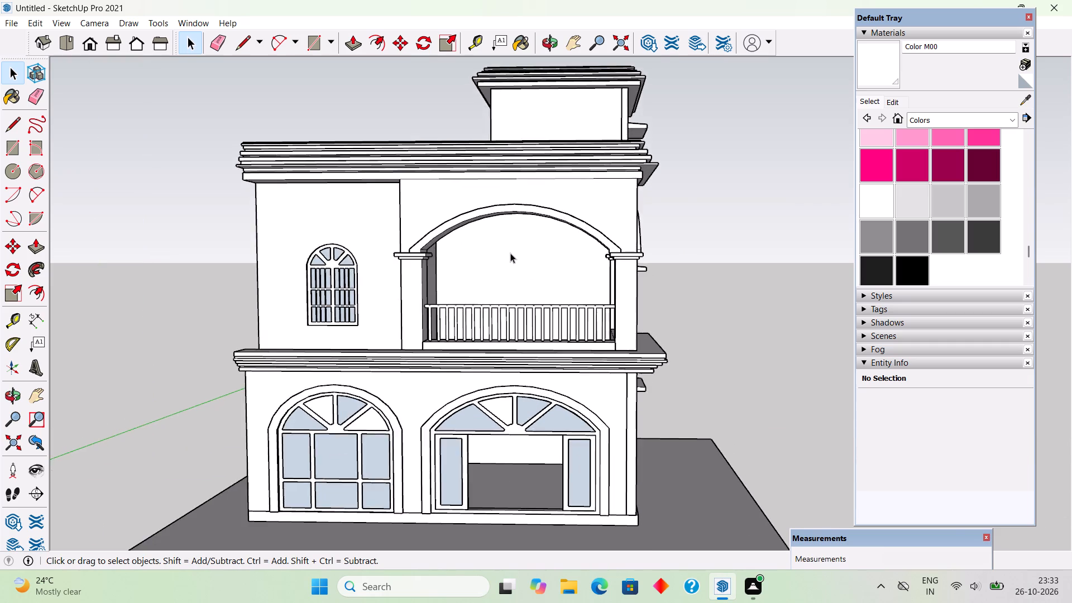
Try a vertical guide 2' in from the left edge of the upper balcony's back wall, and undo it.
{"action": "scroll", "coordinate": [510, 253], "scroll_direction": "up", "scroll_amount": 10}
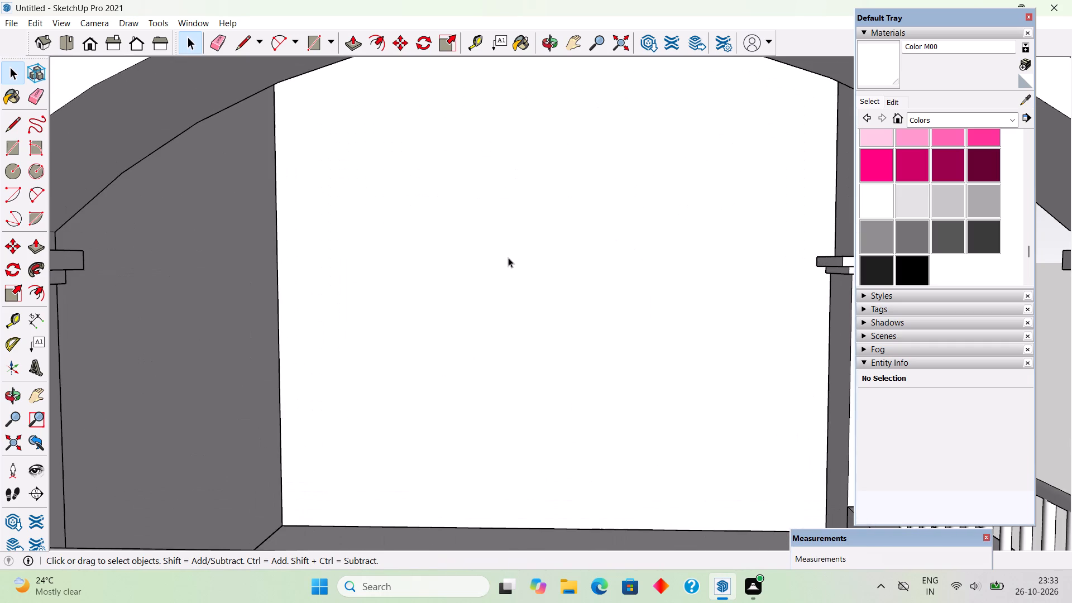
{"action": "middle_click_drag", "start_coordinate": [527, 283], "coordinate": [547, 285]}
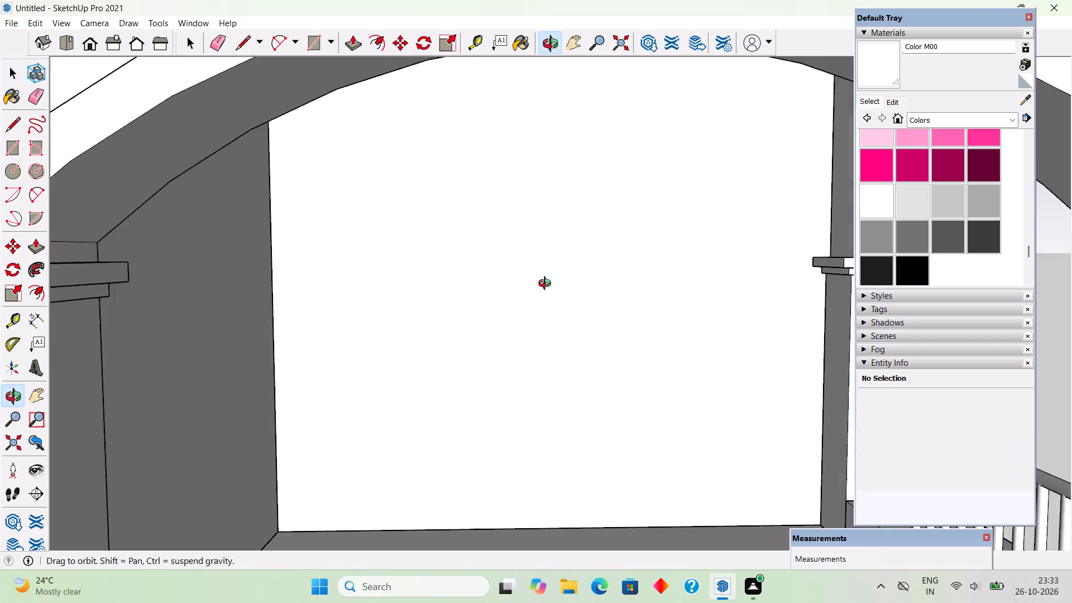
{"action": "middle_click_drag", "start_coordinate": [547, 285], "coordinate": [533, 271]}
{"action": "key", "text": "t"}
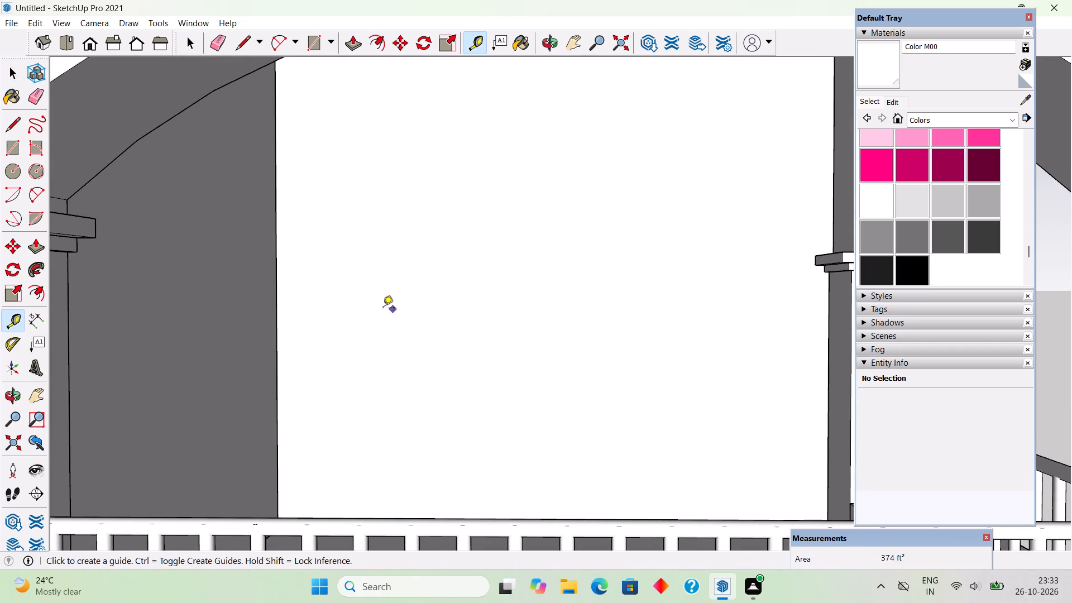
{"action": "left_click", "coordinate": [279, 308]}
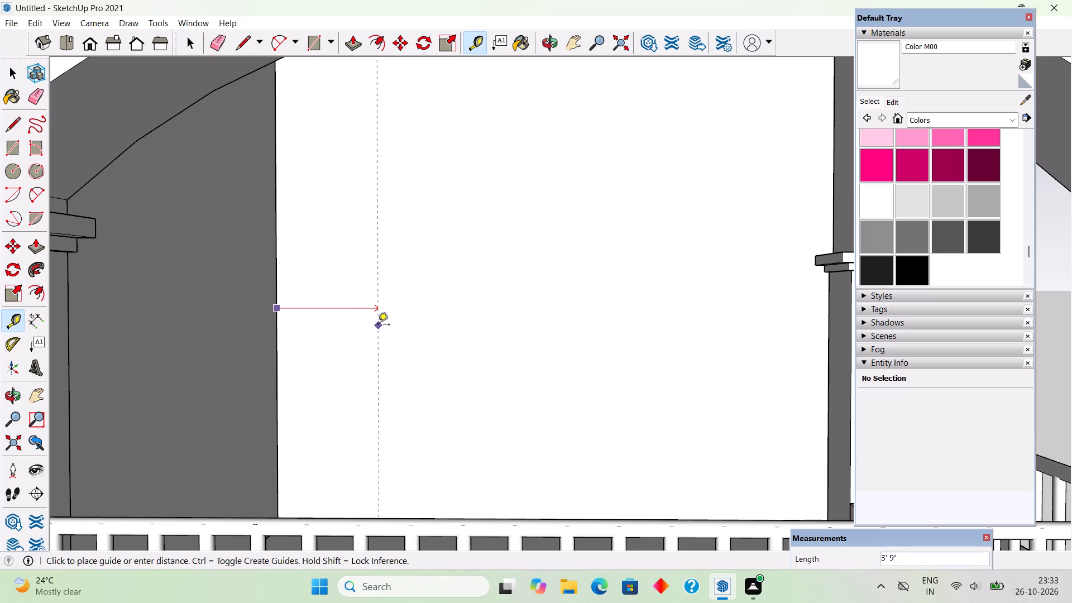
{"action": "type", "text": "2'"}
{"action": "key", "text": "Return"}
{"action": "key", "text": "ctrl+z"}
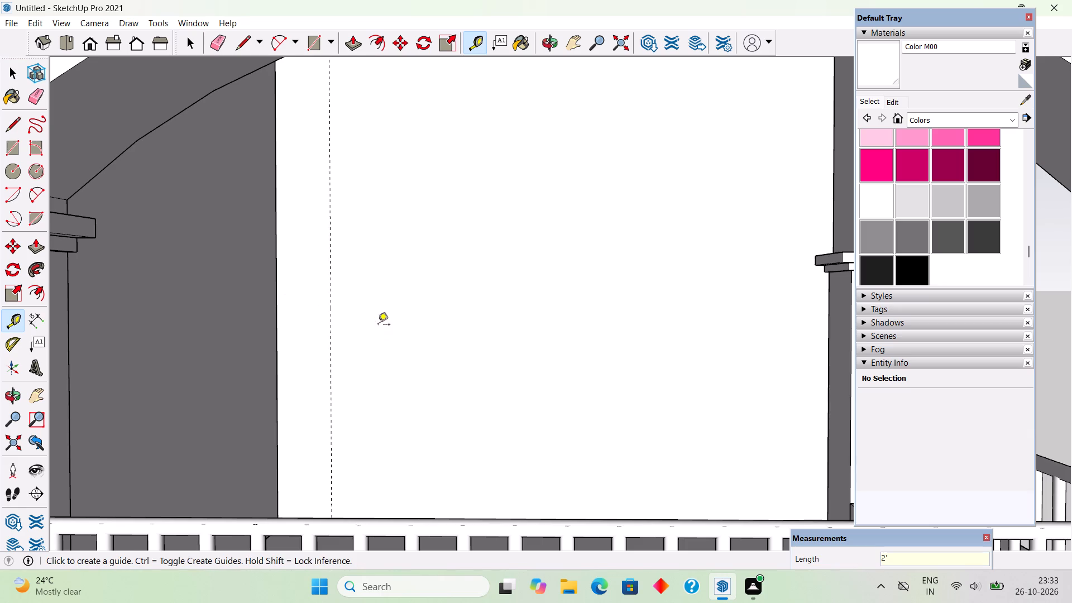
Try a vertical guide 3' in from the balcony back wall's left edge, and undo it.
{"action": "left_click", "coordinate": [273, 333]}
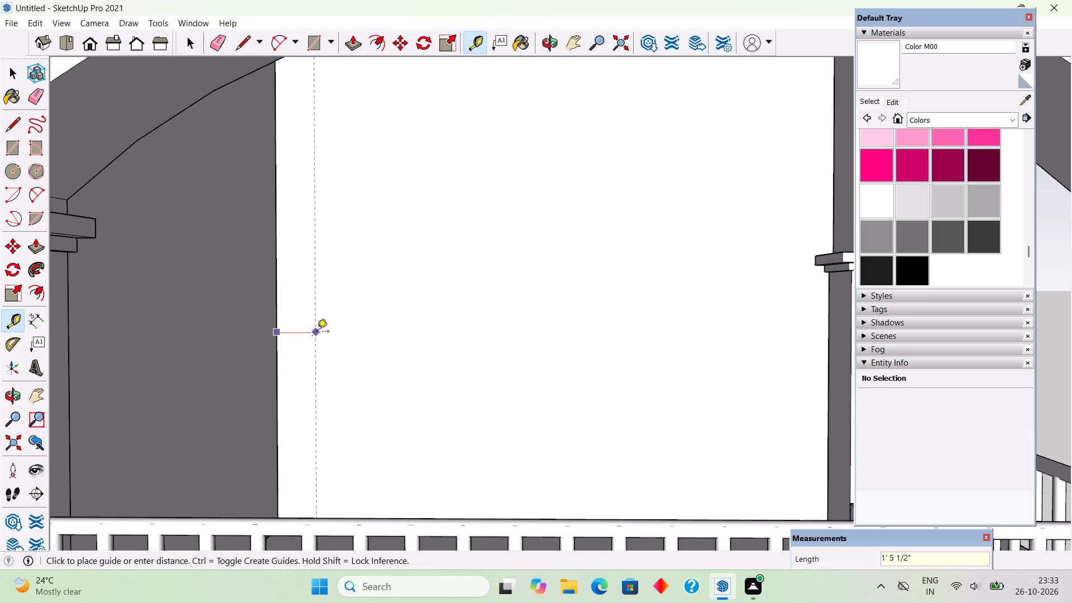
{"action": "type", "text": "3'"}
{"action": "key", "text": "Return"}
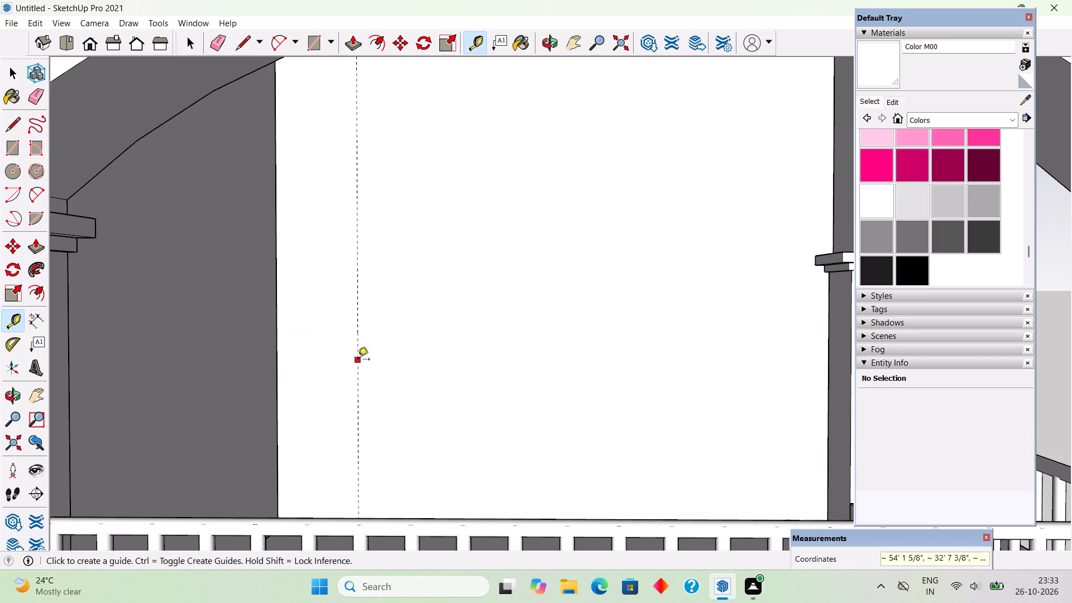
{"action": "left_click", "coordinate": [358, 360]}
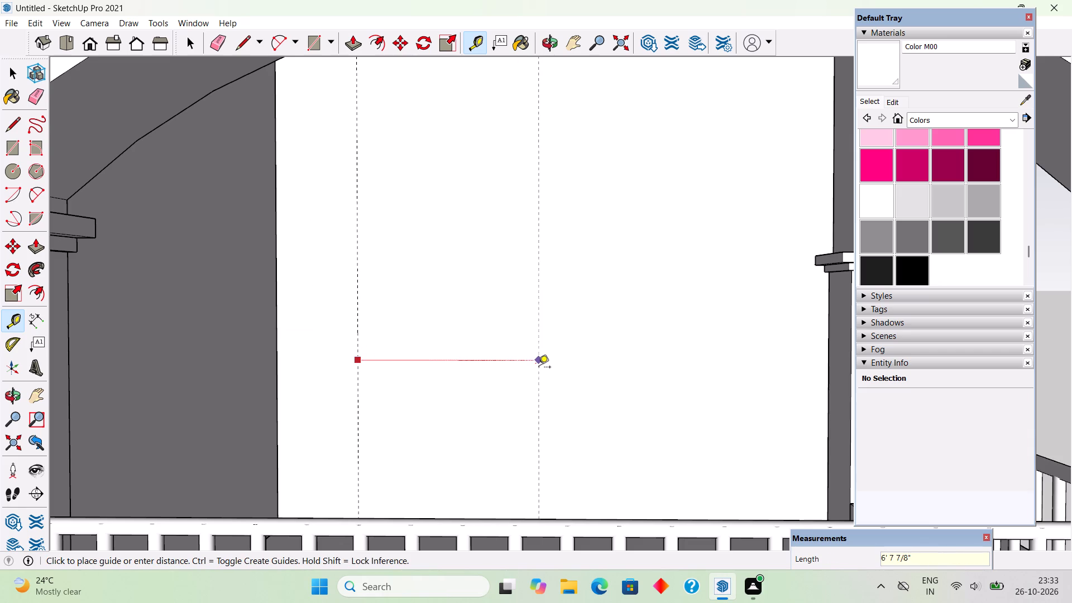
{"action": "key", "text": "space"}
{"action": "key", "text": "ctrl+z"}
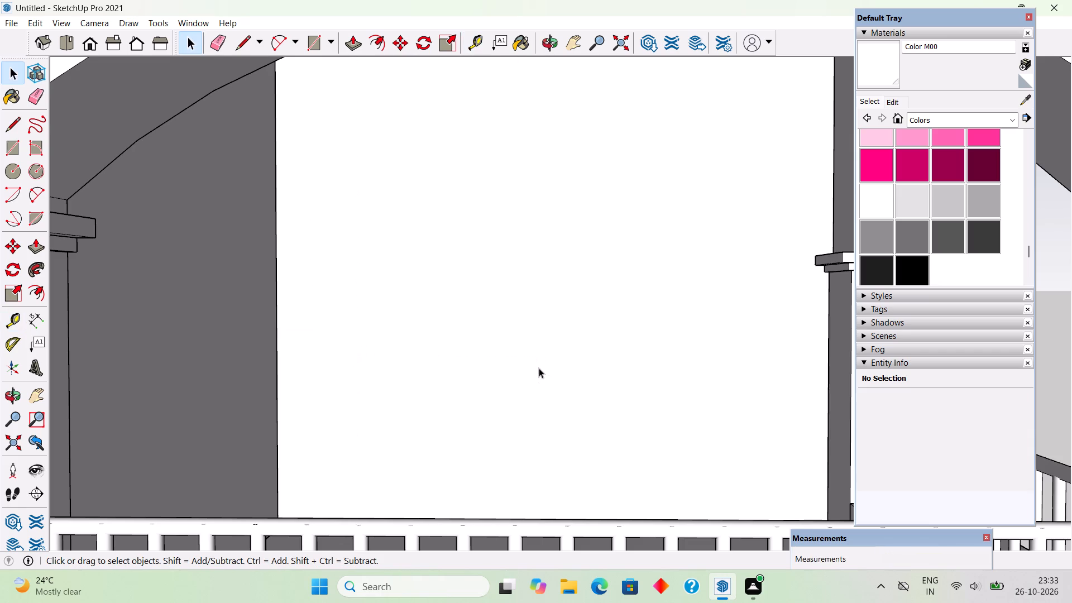
Place vertical guides on the balcony's back wall, 2.3' from its left edge and another 5' beyond that guide.
{"action": "key", "text": "t"}
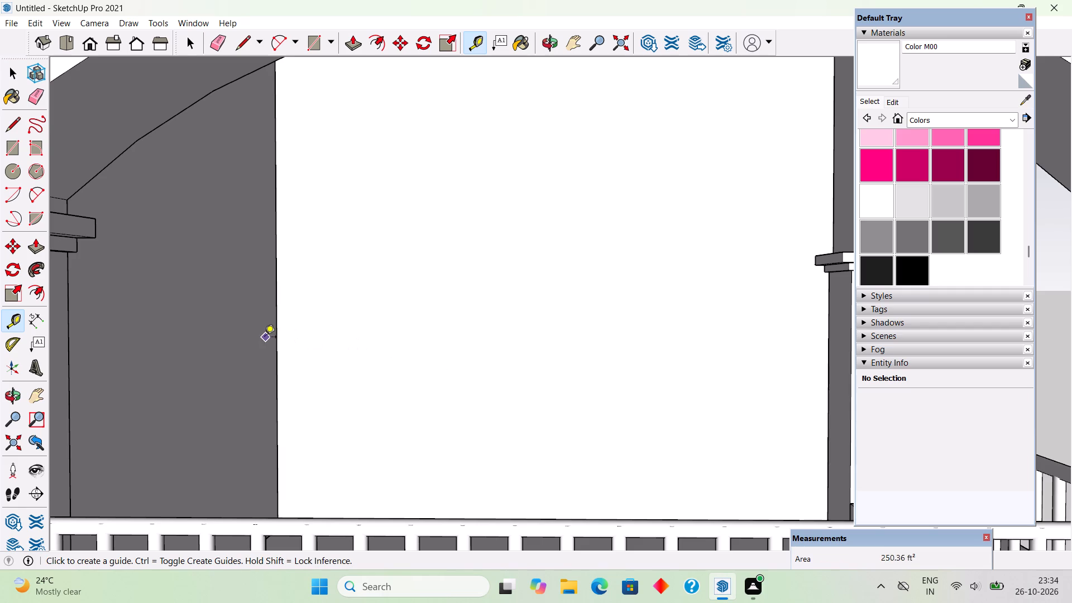
{"action": "left_click", "coordinate": [278, 335]}
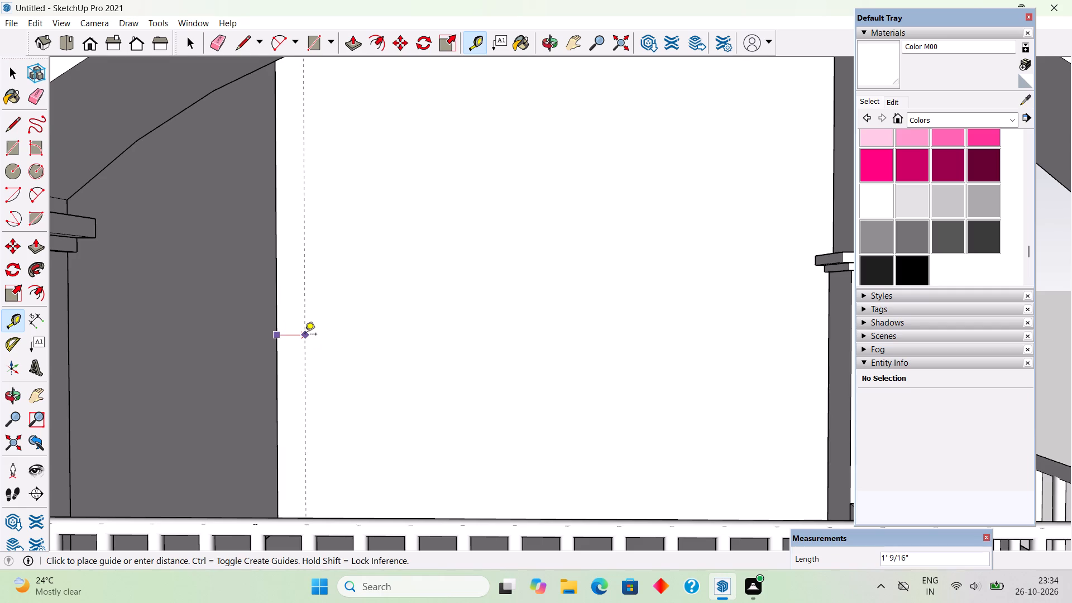
{"action": "key", "text": "2"}
{"action": "key", "text": "period"}
{"action": "type", "text": "3'"}
{"action": "key", "text": "Return"}
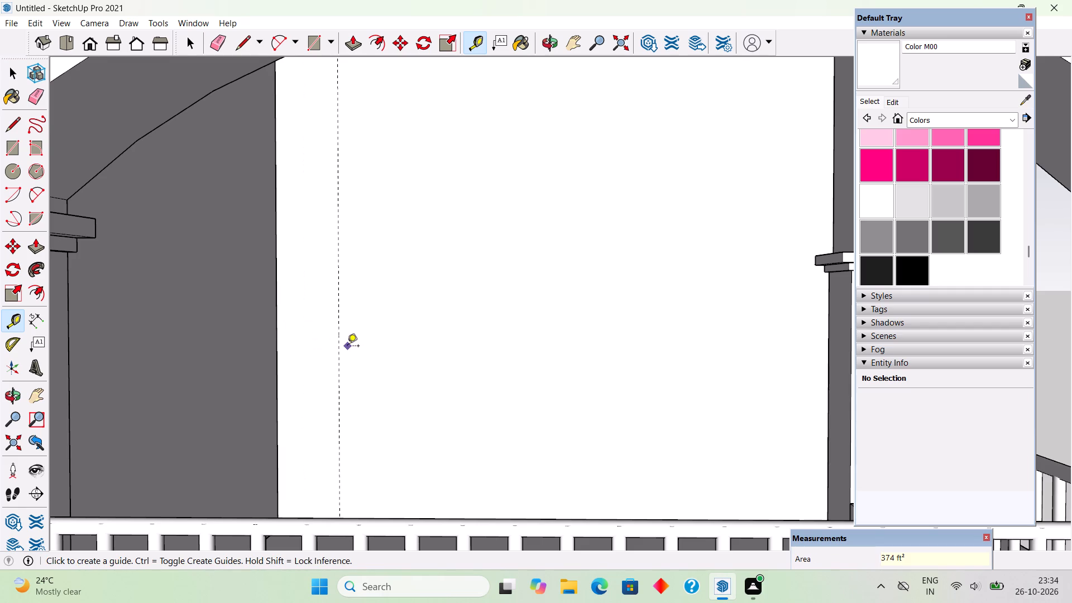
{"action": "left_click", "coordinate": [342, 361]}
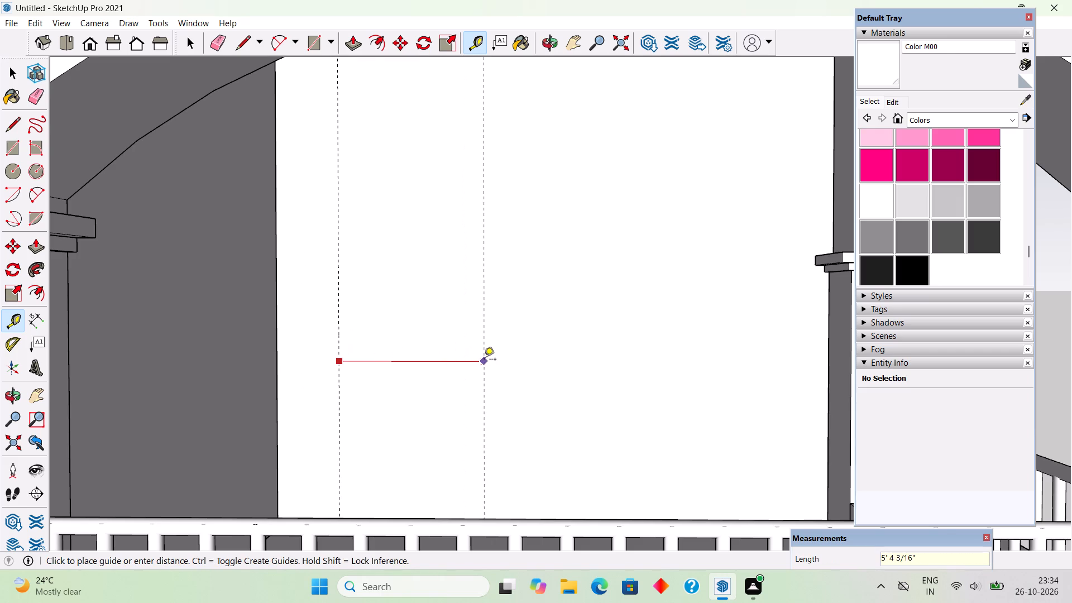
{"action": "type", "text": "5'"}
{"action": "key", "text": "Return"}
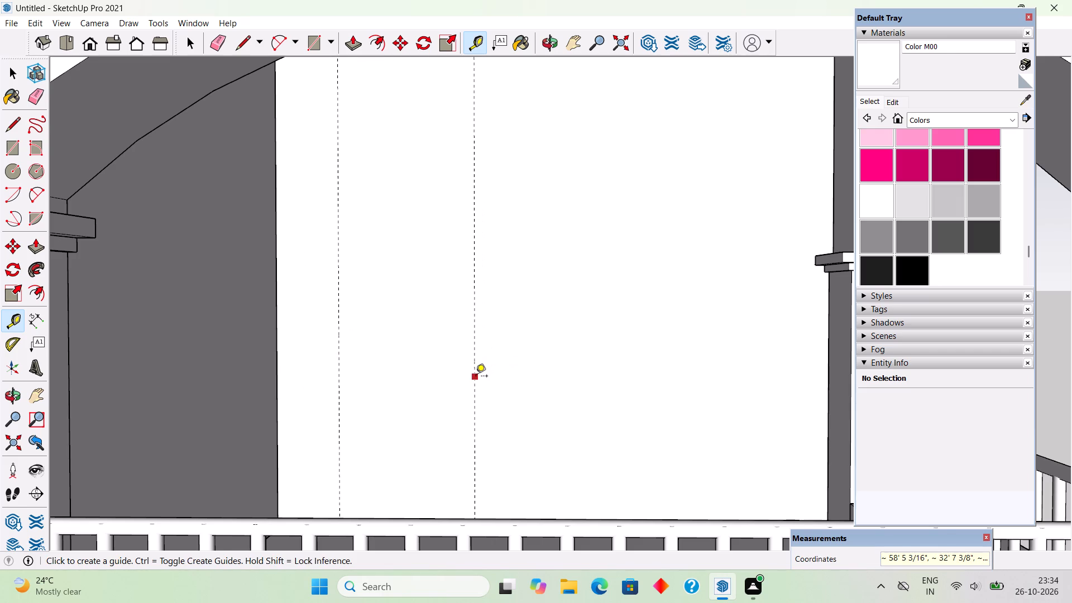
Place a horizontal guide on the balcony's back wall, 10' above the wall's bottom edge.
{"action": "scroll", "coordinate": [435, 290], "scroll_direction": "down", "scroll_amount": 4}
{"action": "middle_click_drag", "start_coordinate": [423, 323], "coordinate": [412, 397]}
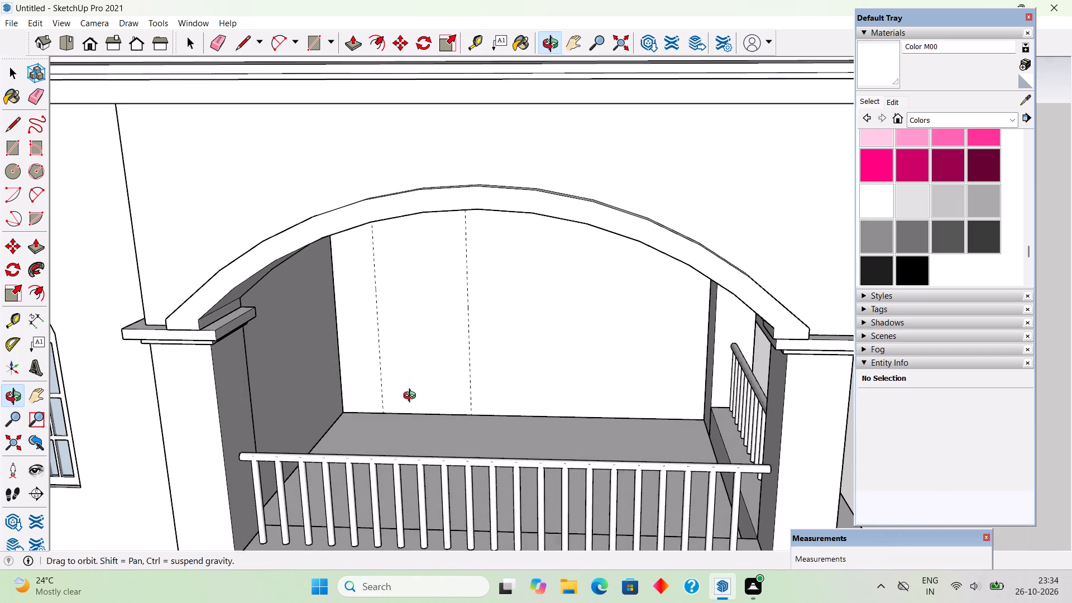
{"action": "middle_click_drag", "start_coordinate": [412, 397], "coordinate": [412, 398]}
{"action": "scroll", "coordinate": [423, 403], "scroll_direction": "up", "scroll_amount": 4}
{"action": "left_click_drag", "start_coordinate": [429, 419], "coordinate": [429, 412]}
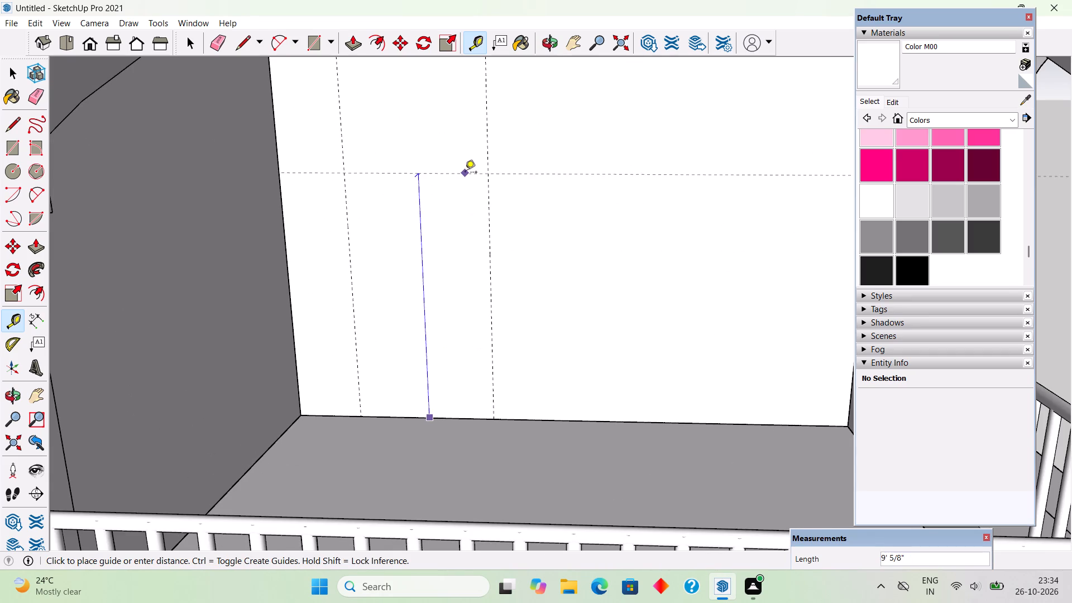
{"action": "scroll", "coordinate": [465, 173], "scroll_direction": "down", "scroll_amount": 4}
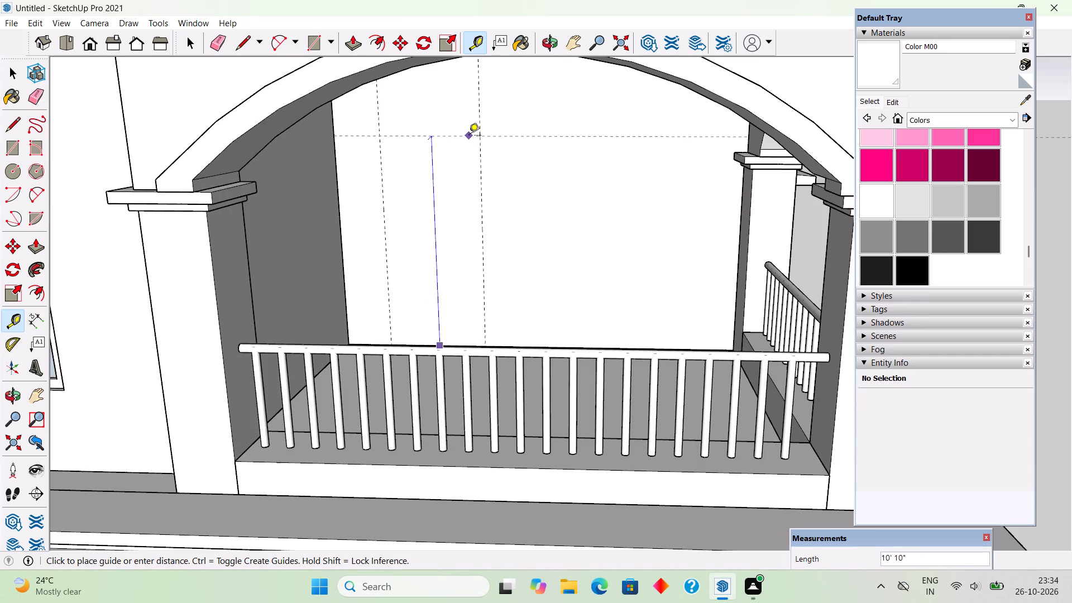
{"action": "type", "text": "10'"}
{"action": "key", "text": "Return"}
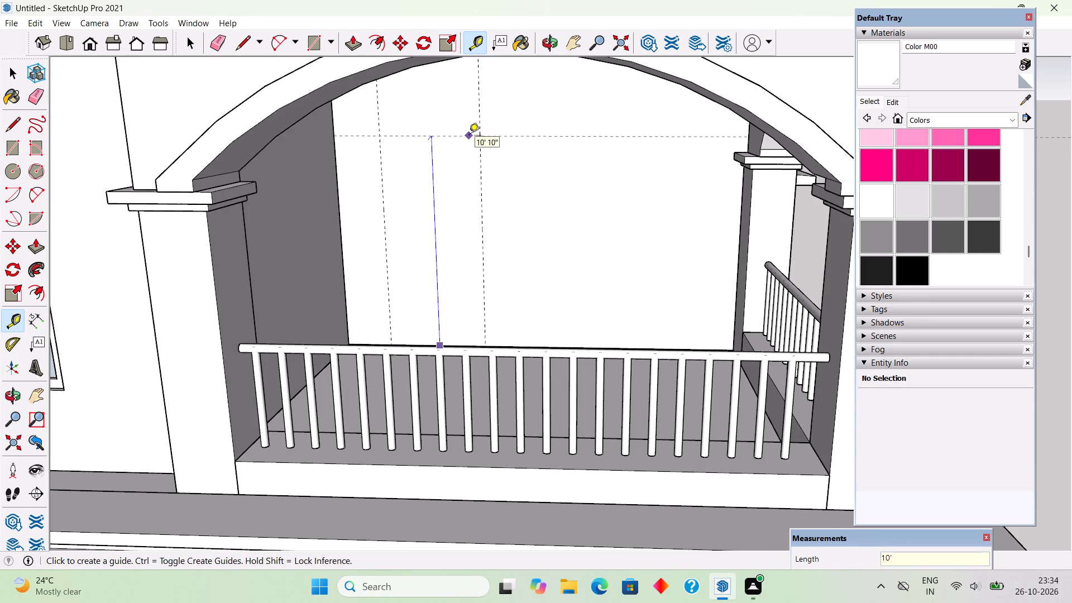
Draw a door-opening rectangle about 9' 9 3/4" high and 5' wide between the guides on the balcony's back wall.
{"action": "key", "text": "space"}
{"action": "triple_click", "coordinate": [465, 211]}
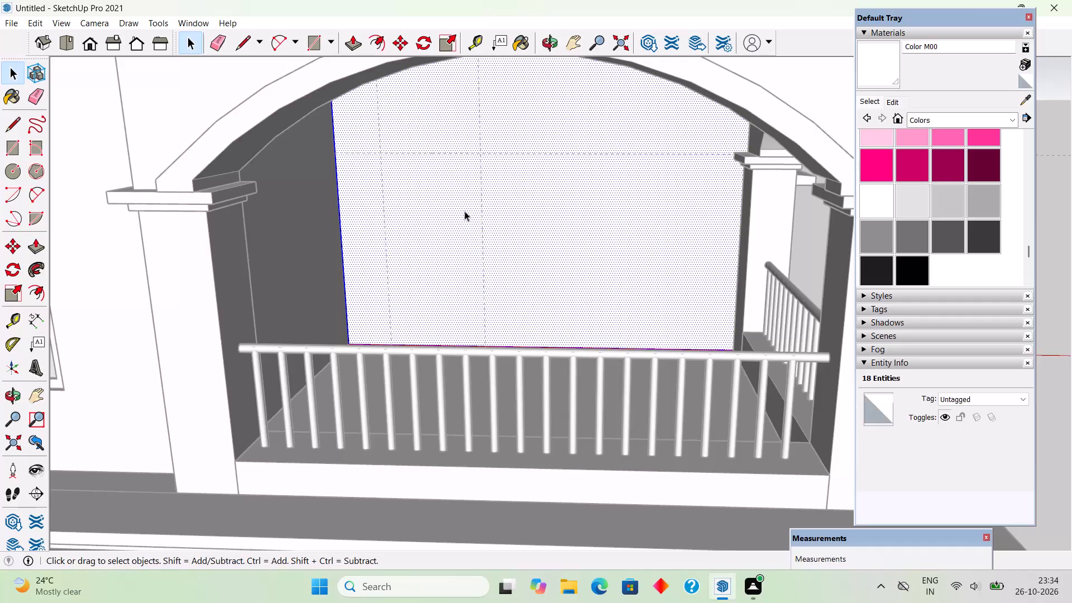
{"action": "middle_click_drag", "start_coordinate": [462, 207], "coordinate": [467, 147]}
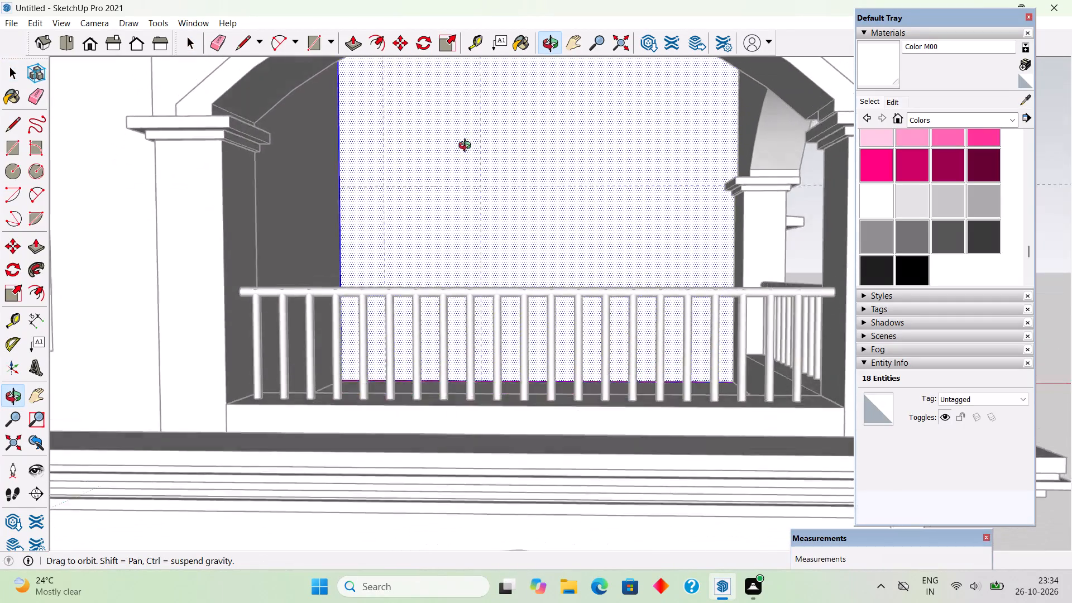
{"action": "middle_click_drag", "start_coordinate": [467, 147], "coordinate": [467, 211]}
{"action": "scroll", "coordinate": [467, 211], "scroll_direction": "up", "scroll_amount": 3}
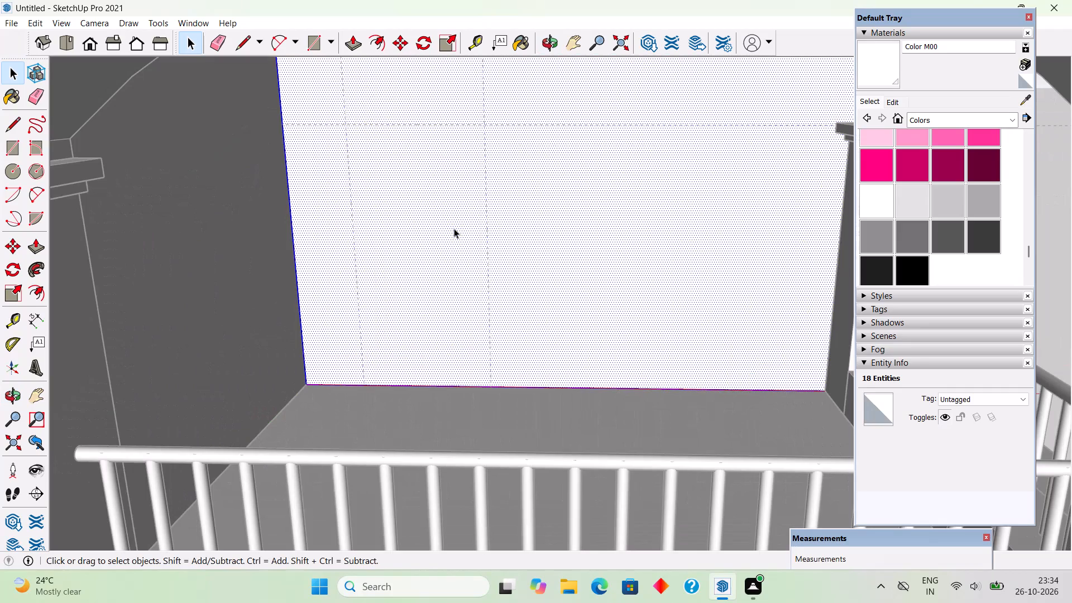
{"action": "key", "text": "r"}
{"action": "left_click", "coordinate": [344, 125]}
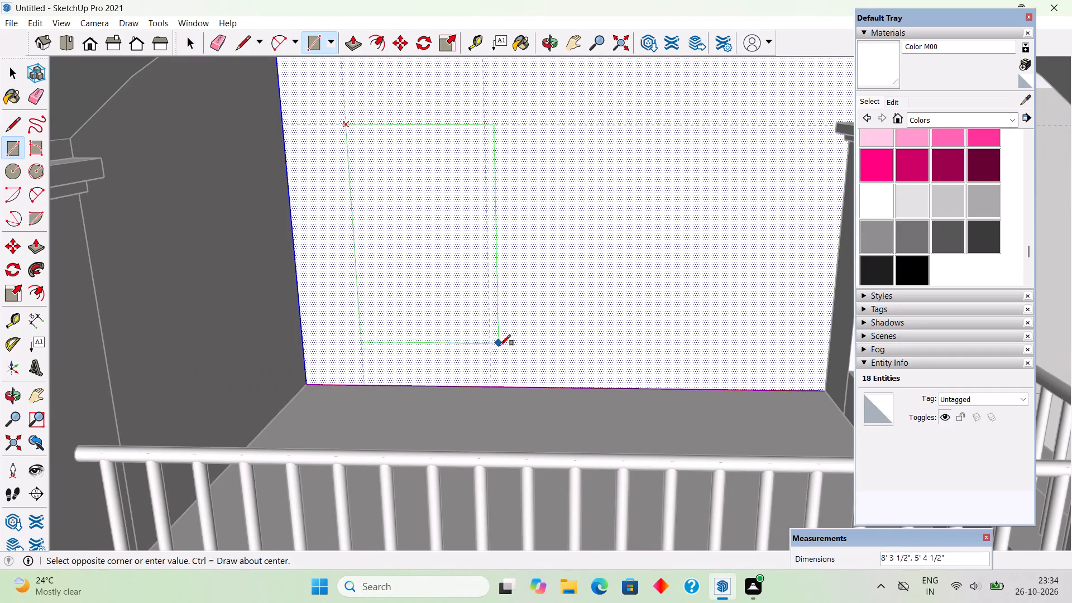
{"action": "left_click", "coordinate": [491, 382]}
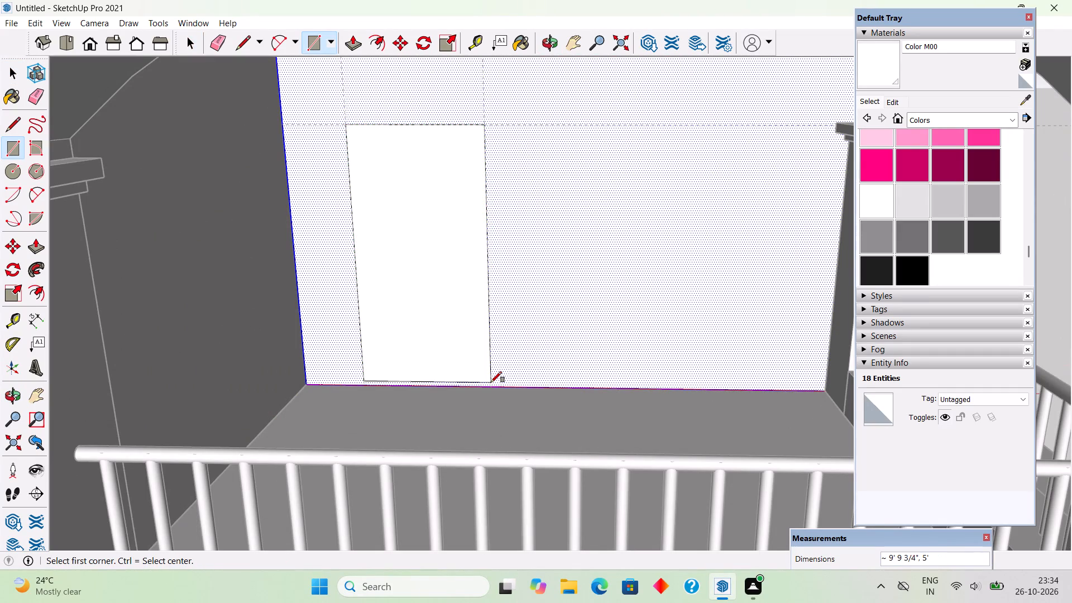
Undo the door-opening rectangle and redraw it 10' high by 5' wide, down to the bottom edge of the balcony's back wall.
{"action": "key", "text": "ctrl+z"}
{"action": "left_click", "coordinate": [348, 124]}
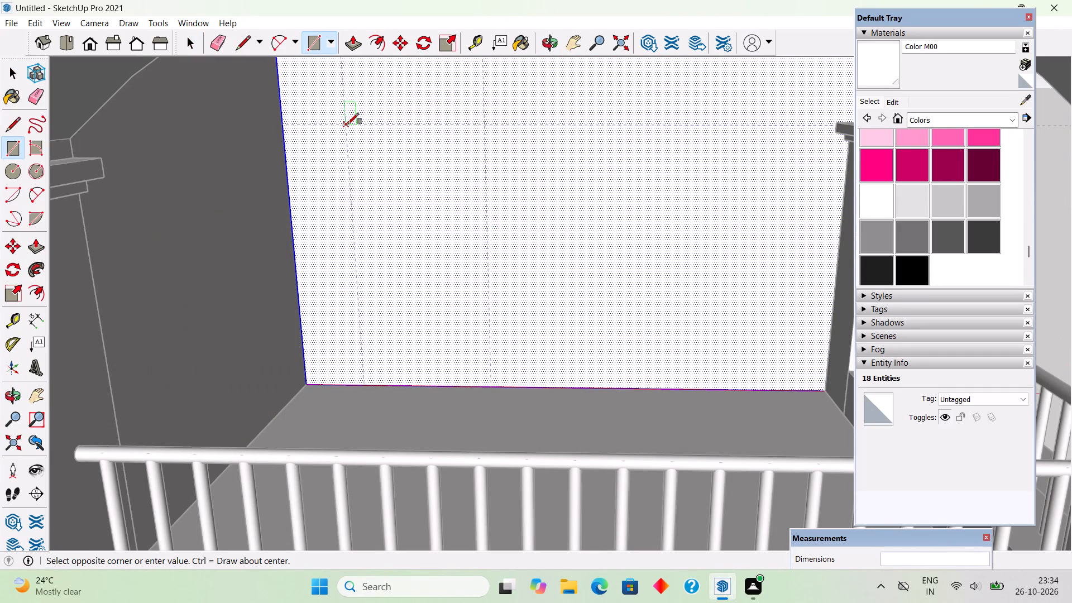
{"action": "left_click", "coordinate": [492, 383]}
Push the door rectangle 9" through the balcony's back wall to cut the opening.
{"action": "key", "text": "p"}
{"action": "left_click_drag", "start_coordinate": [473, 373], "coordinate": [465, 340]}
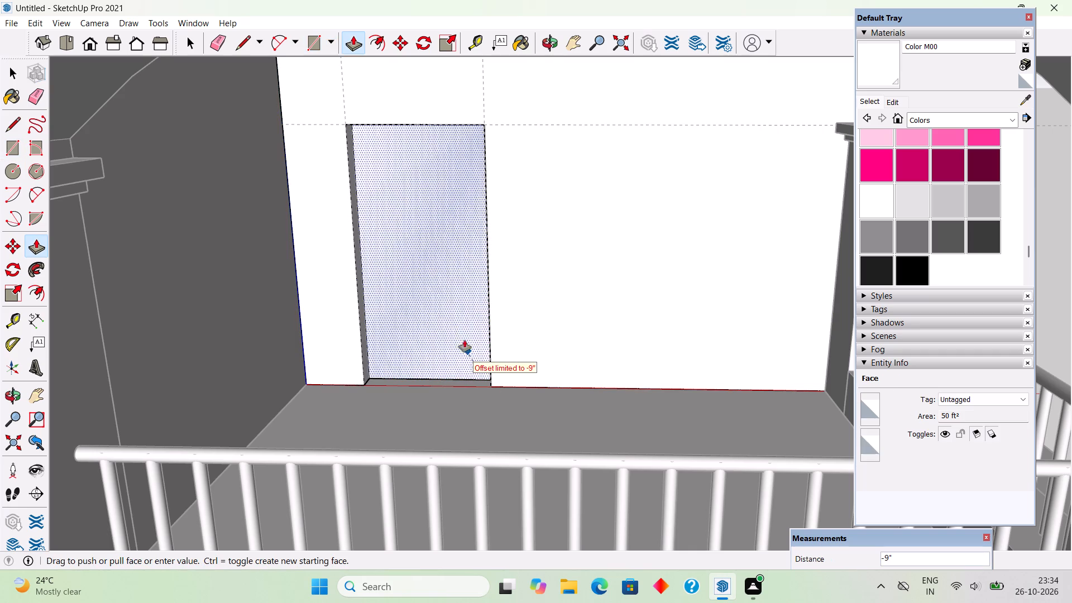
{"action": "left_click_drag", "start_coordinate": [465, 340], "coordinate": [451, 264]}
{"action": "key", "text": "space"}
{"action": "scroll", "coordinate": [443, 281], "scroll_direction": "down", "scroll_amount": 4}
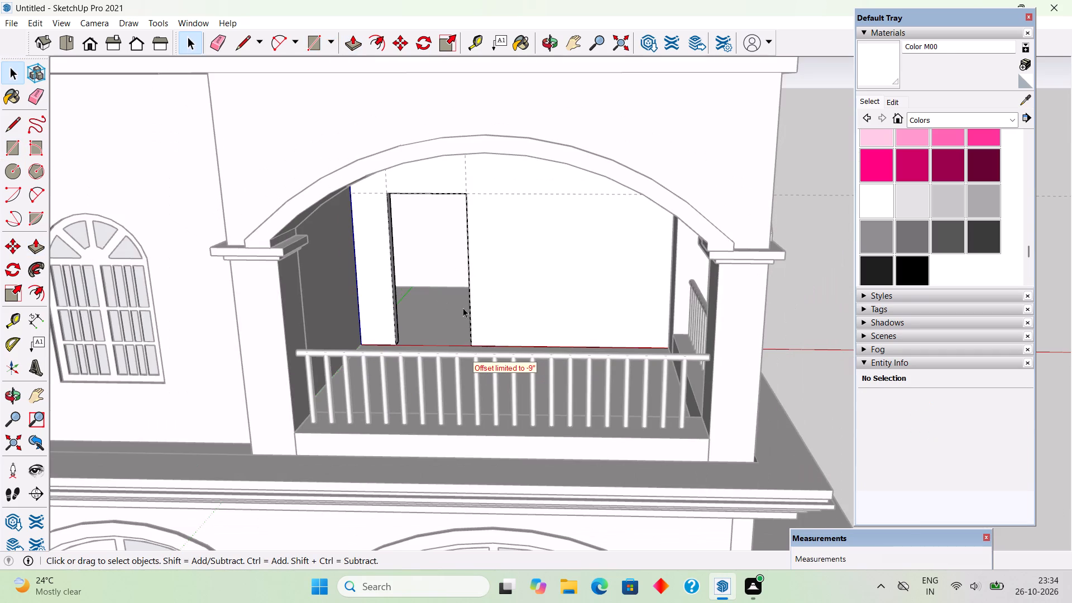
{"action": "left_click", "coordinate": [795, 304]}
Draw a 5' by 10' rectangle filling the door opening in the balcony's back wall.
{"action": "middle_click_drag", "start_coordinate": [507, 313], "coordinate": [561, 312]}
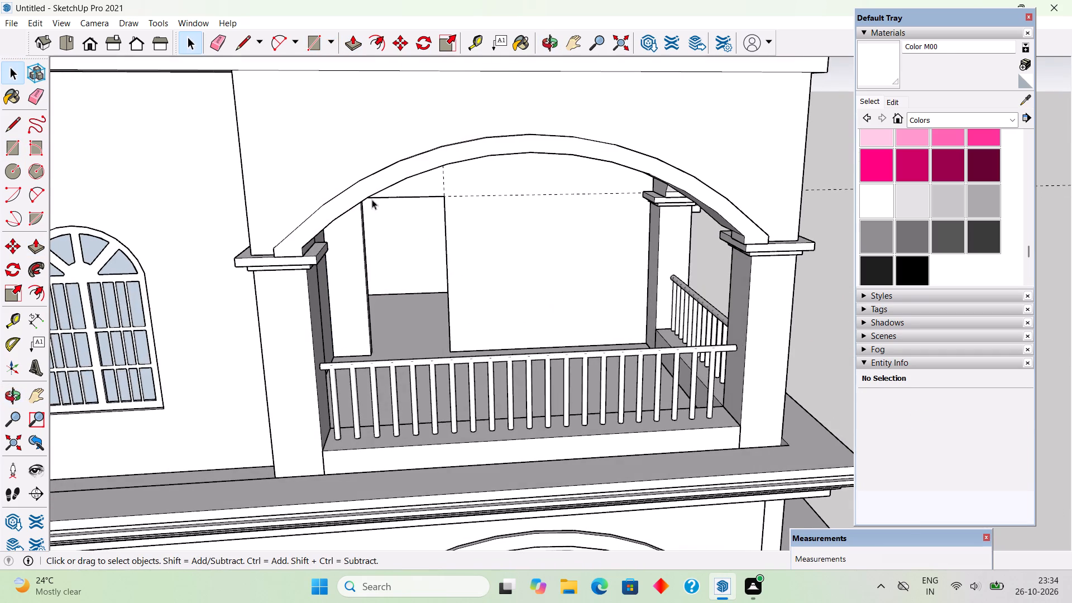
{"action": "scroll", "coordinate": [365, 195], "scroll_direction": "up", "scroll_amount": 8}
{"action": "key", "text": "r"}
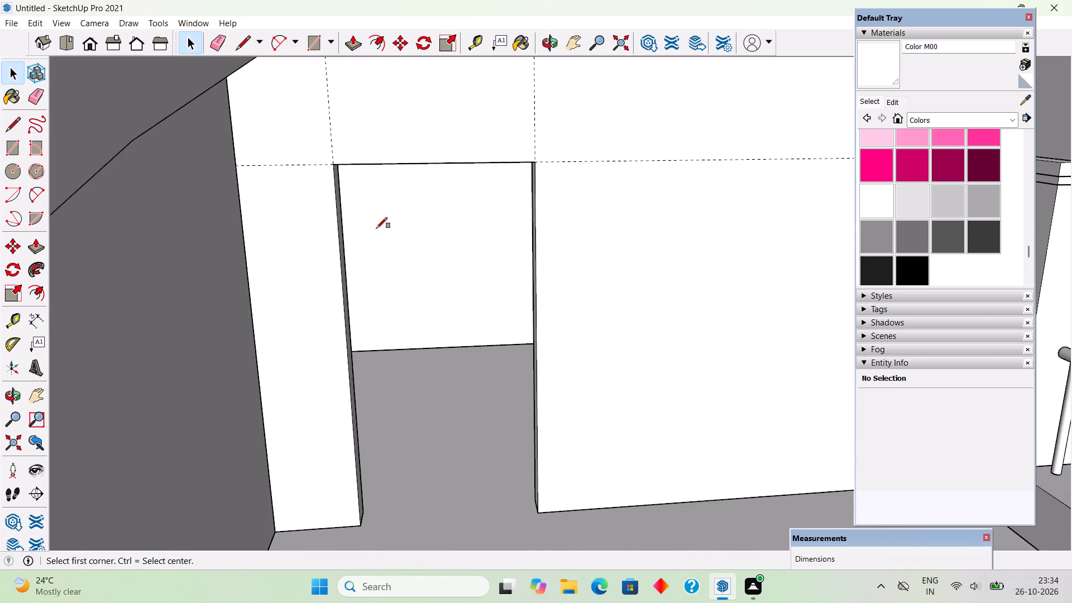
{"action": "left_click", "coordinate": [340, 160]}
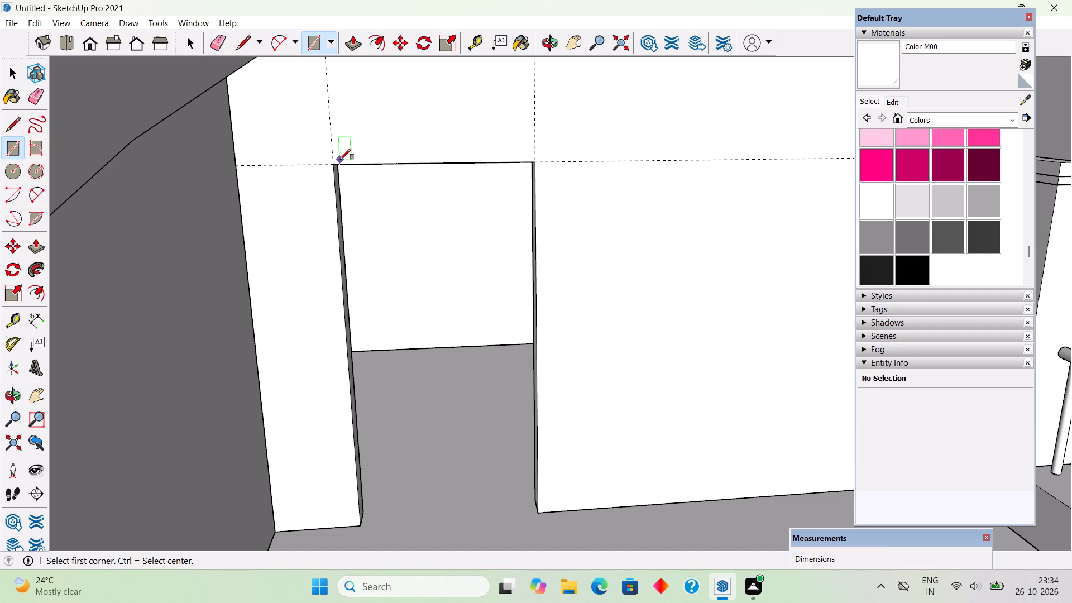
{"action": "key", "text": "r"}
{"action": "left_click", "coordinate": [332, 165]}
{"action": "left_click", "coordinate": [539, 512]}
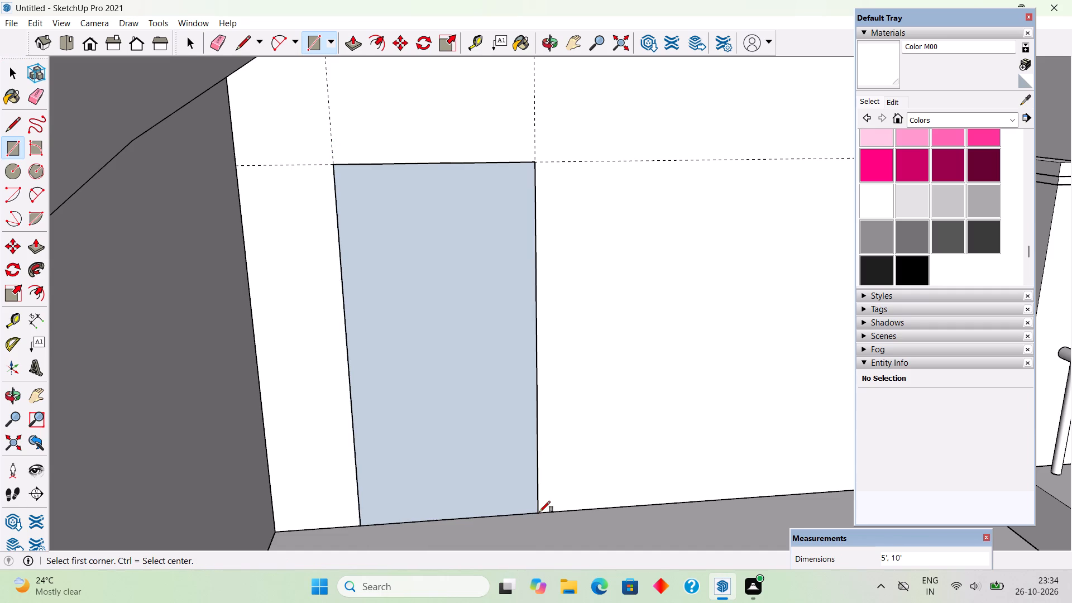
Offset the door rectangle 4" inward and delete the inner face, leaving a frame outline.
{"action": "key", "text": "f"}
{"action": "left_click", "coordinate": [497, 501]}
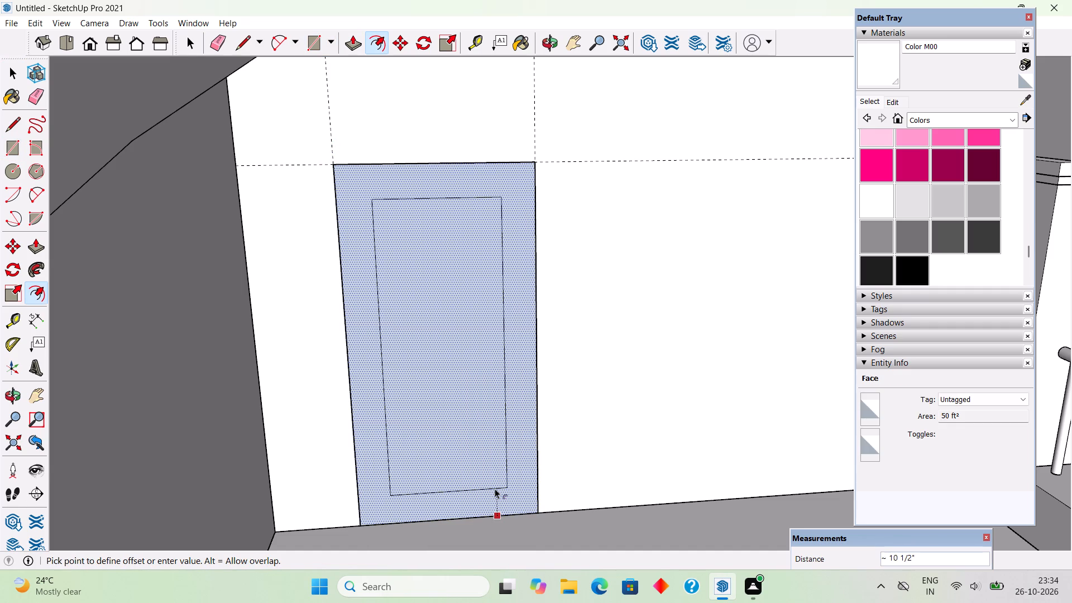
{"action": "type", "text": "4\""}
{"action": "key", "text": "Return"}
{"action": "key", "text": "space"}
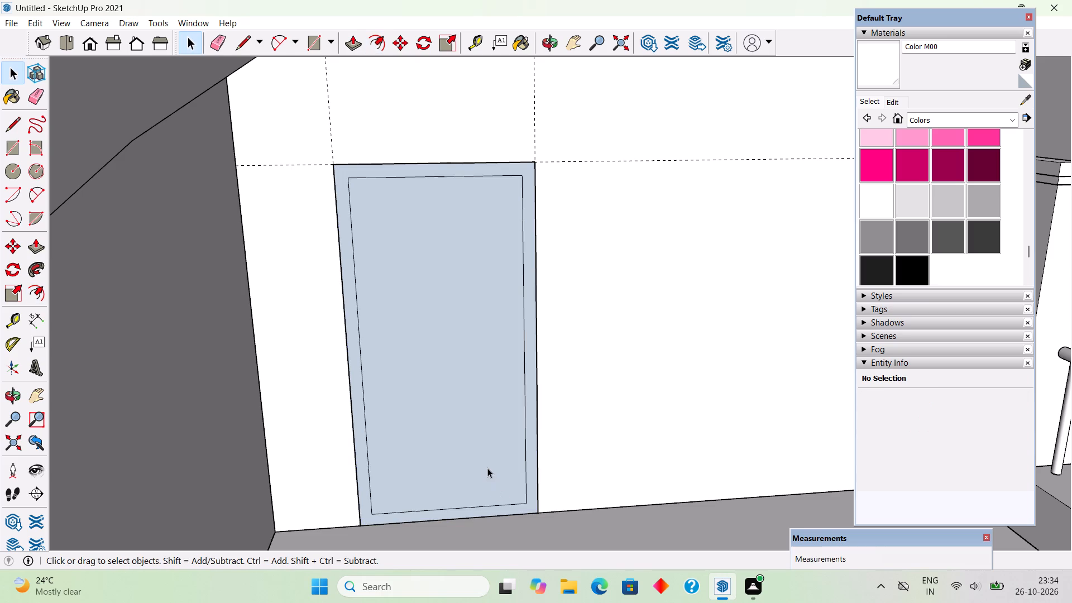
{"action": "left_click", "coordinate": [487, 468]}
{"action": "key", "text": "Delete"}
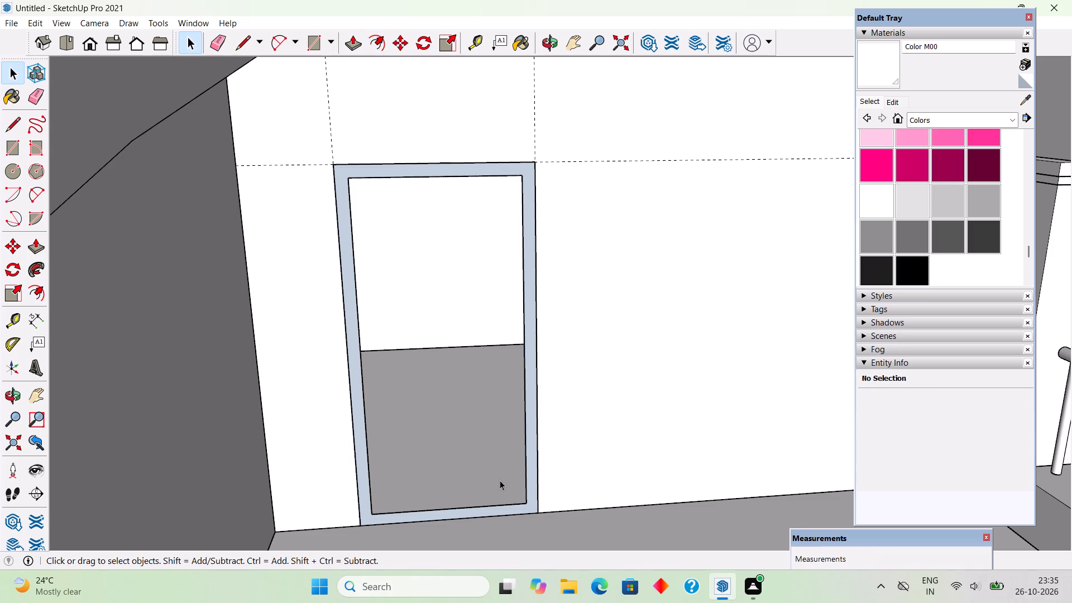
Extrude the door frame face 3" and make the frame a group.
{"action": "key", "text": "p"}
{"action": "left_click", "coordinate": [532, 504]}
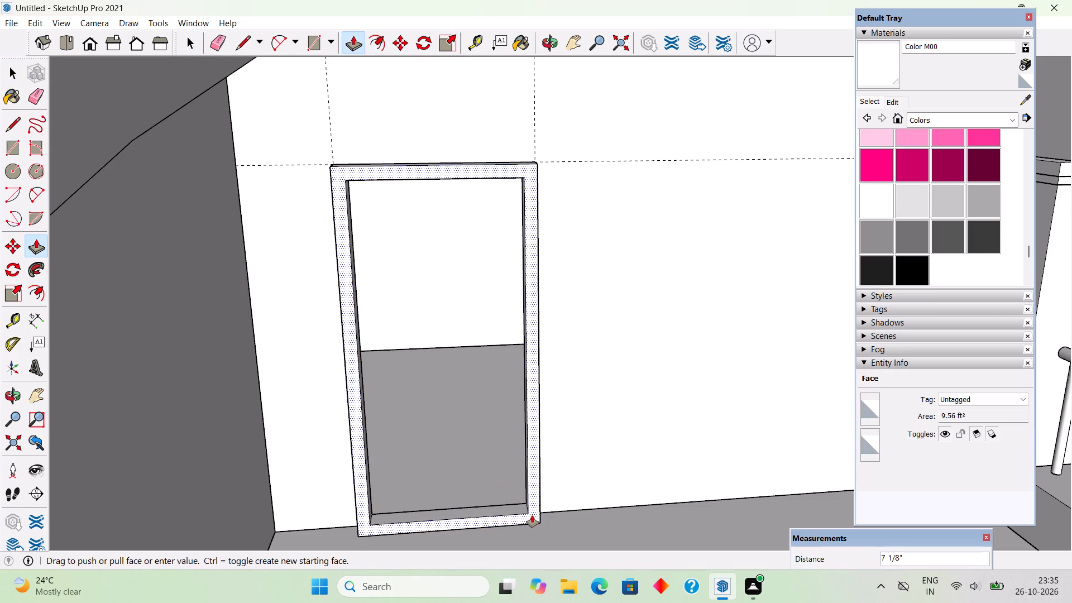
{"action": "type", "text": "3\""}
{"action": "key", "text": "Return"}
{"action": "key", "text": "space"}
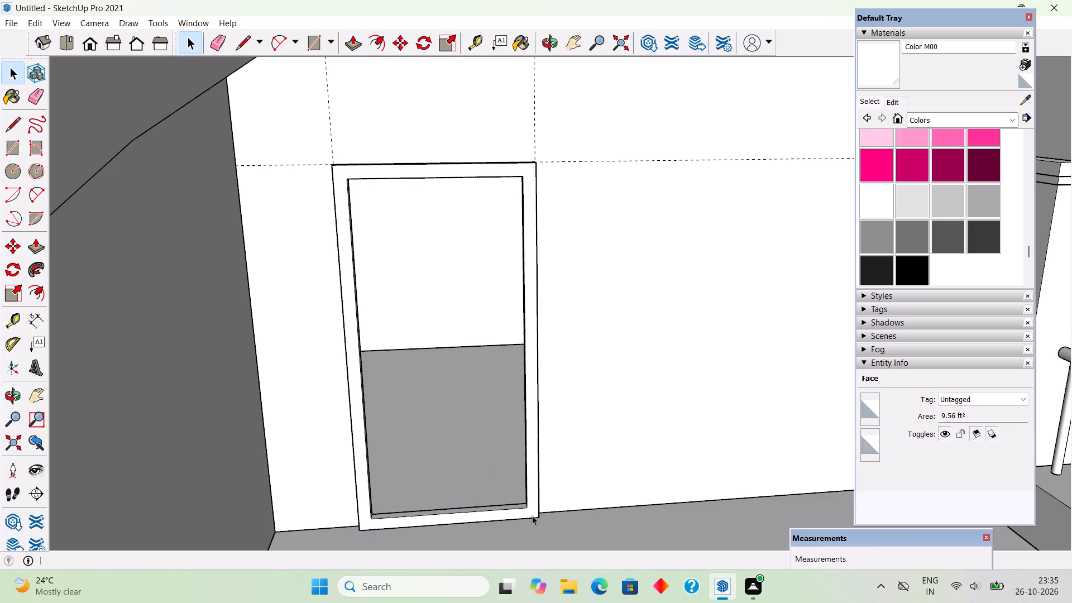
{"action": "triple_click", "coordinate": [530, 510]}
{"action": "right_click", "coordinate": [530, 510]}
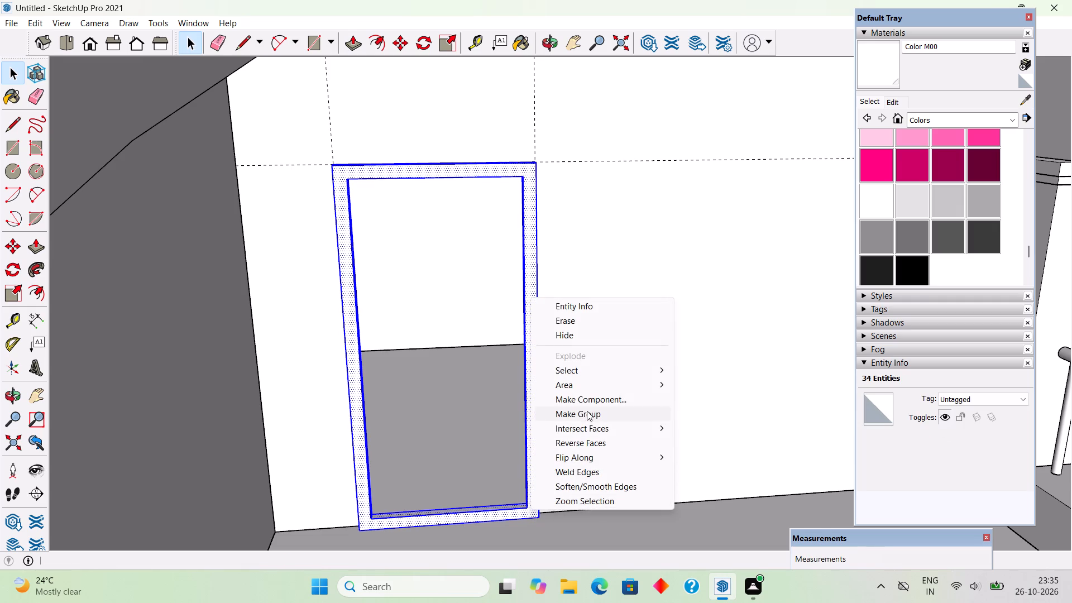
{"action": "left_click", "coordinate": [587, 410]}
Move the door frame back flush with the wall face, and another 4 1/2" into the opening.
{"action": "middle_click_drag", "start_coordinate": [569, 484], "coordinate": [586, 491]}
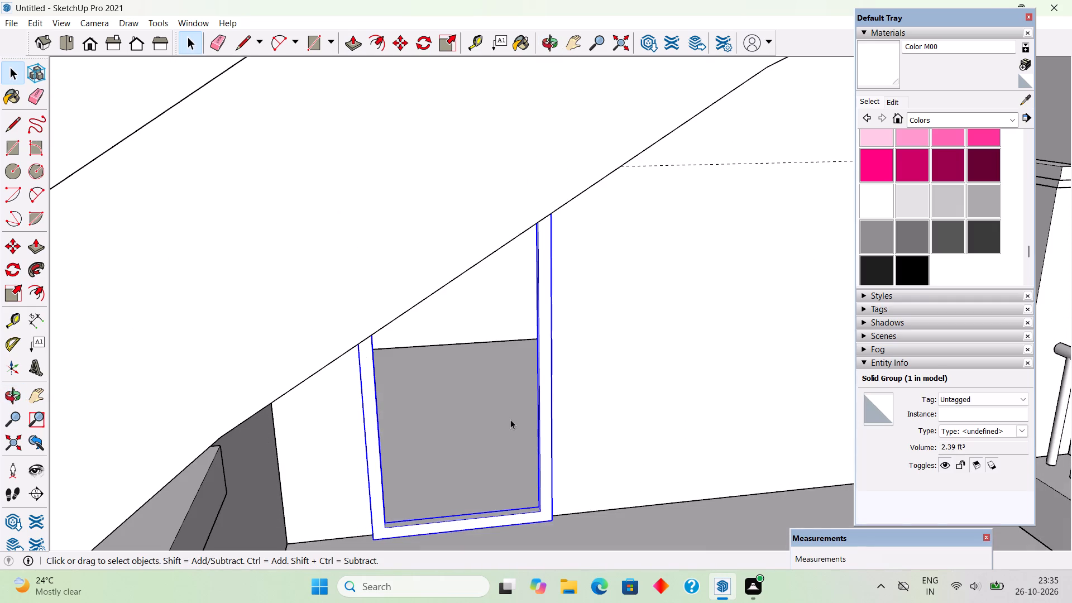
{"action": "scroll", "coordinate": [509, 417], "scroll_direction": "down", "scroll_amount": 3}
{"action": "scroll", "coordinate": [520, 504], "scroll_direction": "up", "scroll_amount": 9}
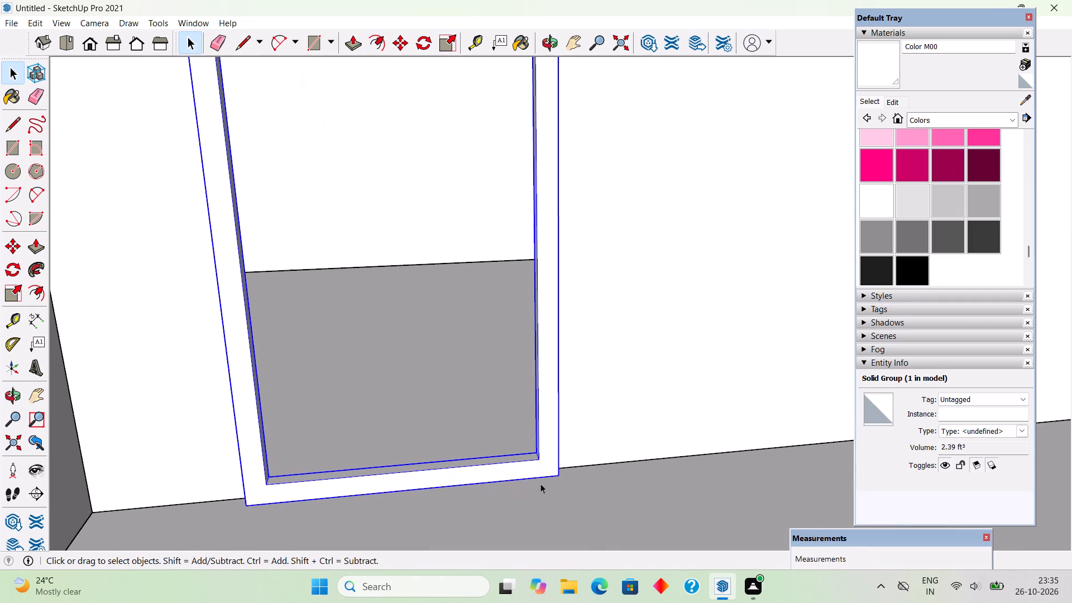
{"action": "key", "text": "m"}
{"action": "left_click", "coordinate": [558, 477]}
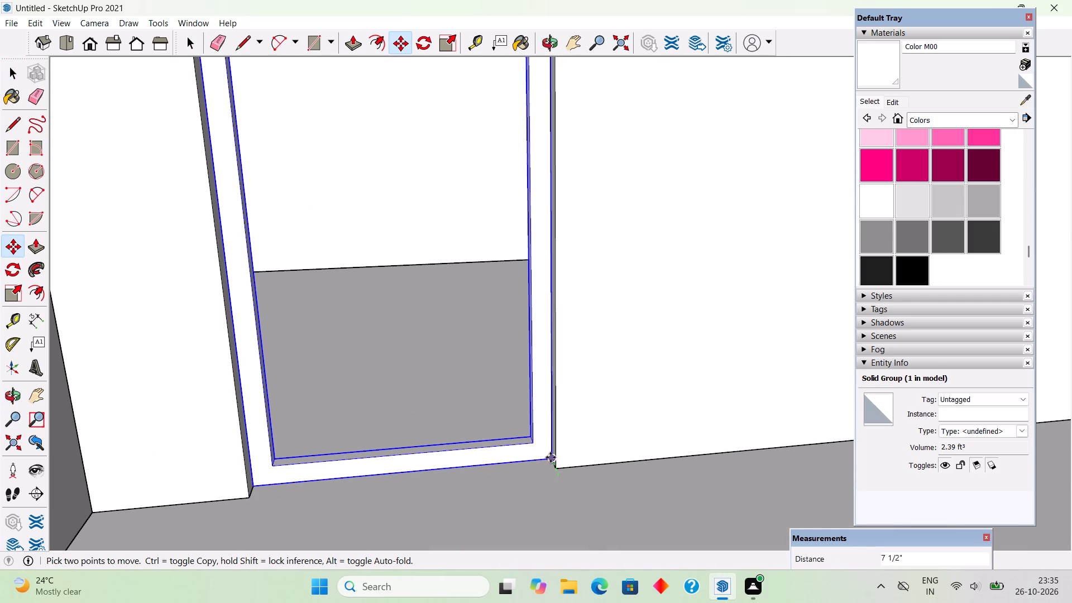
{"action": "left_click", "coordinate": [554, 462]}
{"action": "scroll", "coordinate": [557, 470], "scroll_direction": "up", "scroll_amount": 4}
{"action": "left_click", "coordinate": [557, 470]}
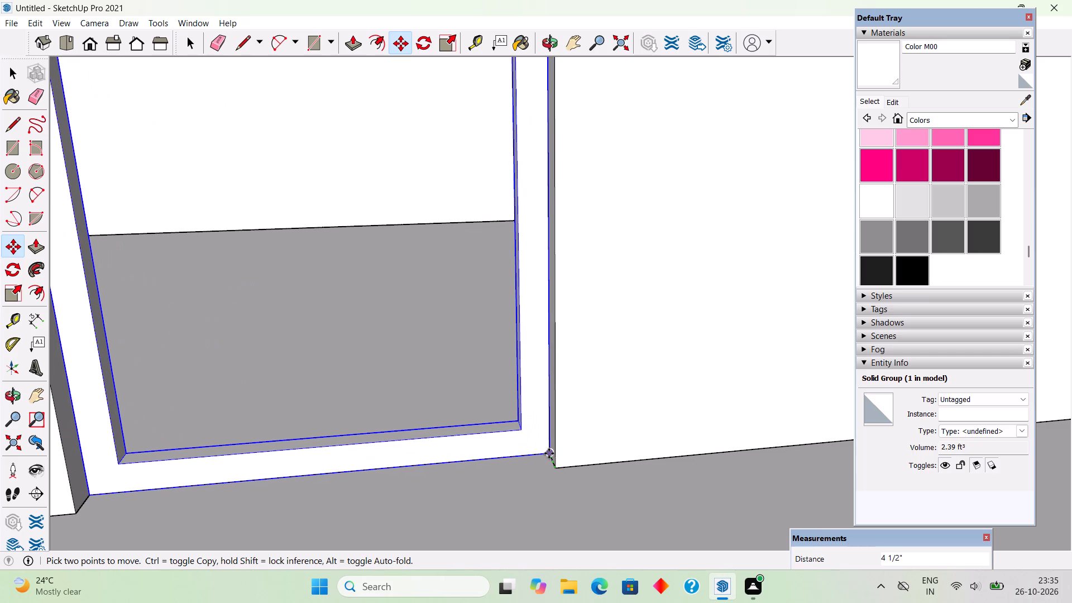
{"action": "left_click", "coordinate": [549, 453]}
{"action": "scroll", "coordinate": [559, 491], "scroll_direction": "down", "scroll_amount": 6}
{"action": "key", "text": "space"}
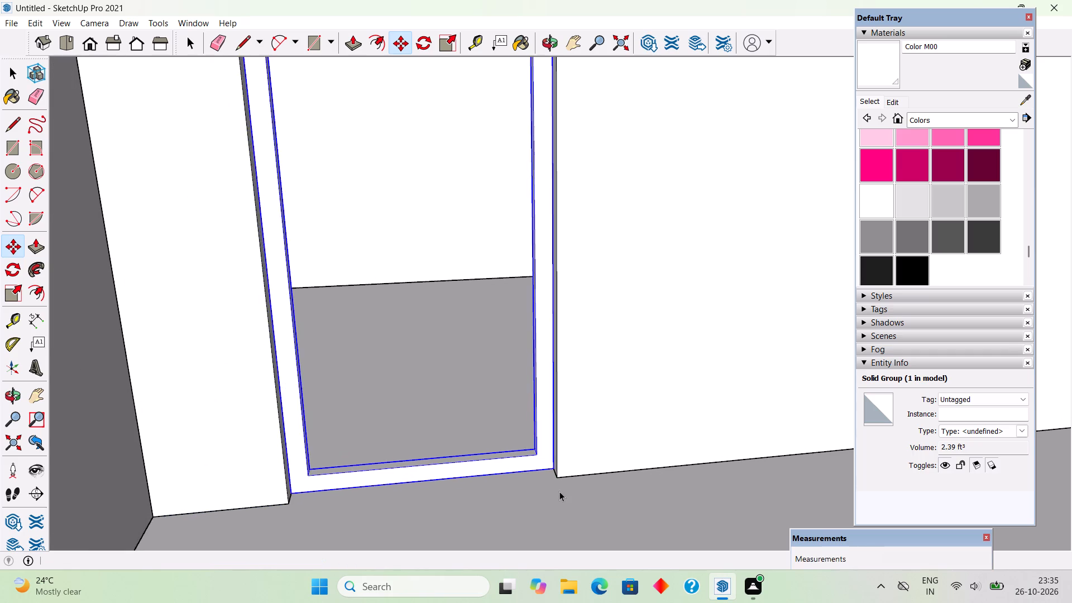
Draw a 4' 4" by 9' 4" door panel inside the frame, extrude it 2", and group it.
{"action": "scroll", "coordinate": [559, 491], "scroll_direction": "down", "scroll_amount": 5}
{"action": "middle_click_drag", "start_coordinate": [536, 451], "coordinate": [508, 403]}
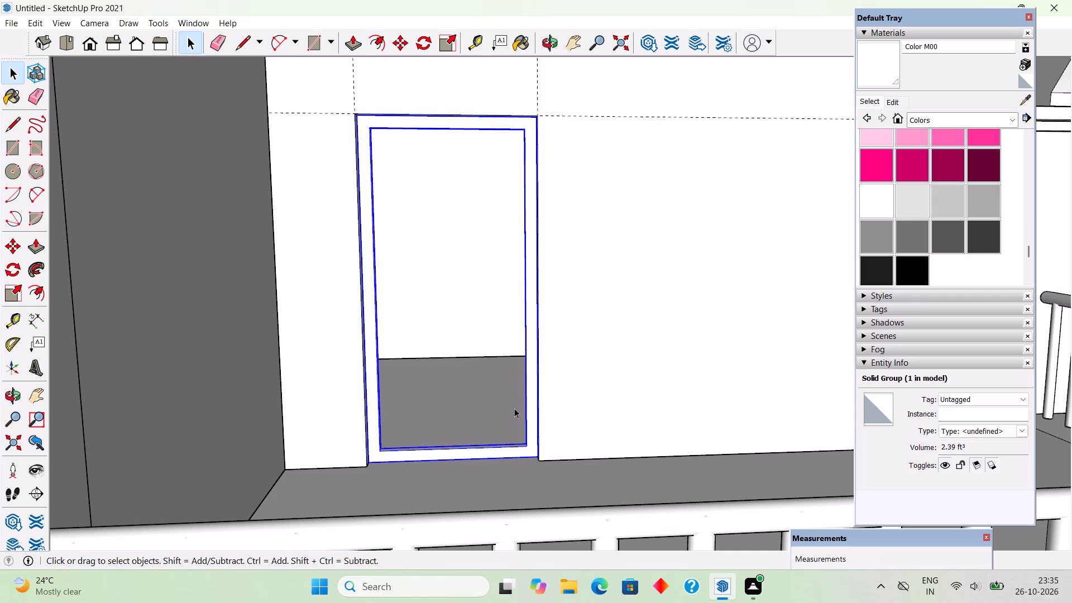
{"action": "key", "text": "r"}
{"action": "left_click", "coordinate": [372, 128]}
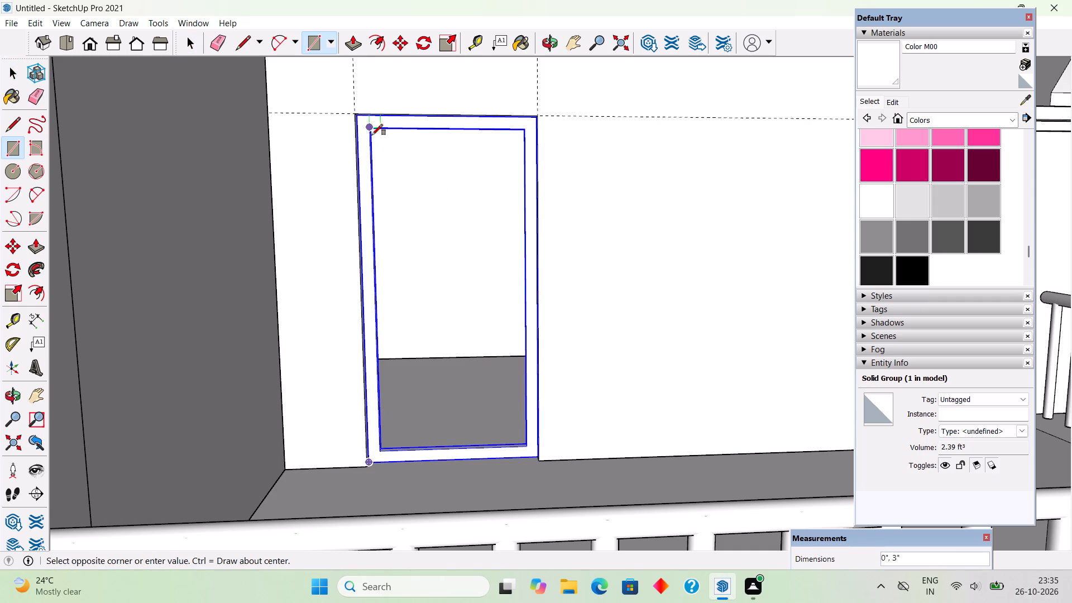
{"action": "left_click", "coordinate": [525, 447]}
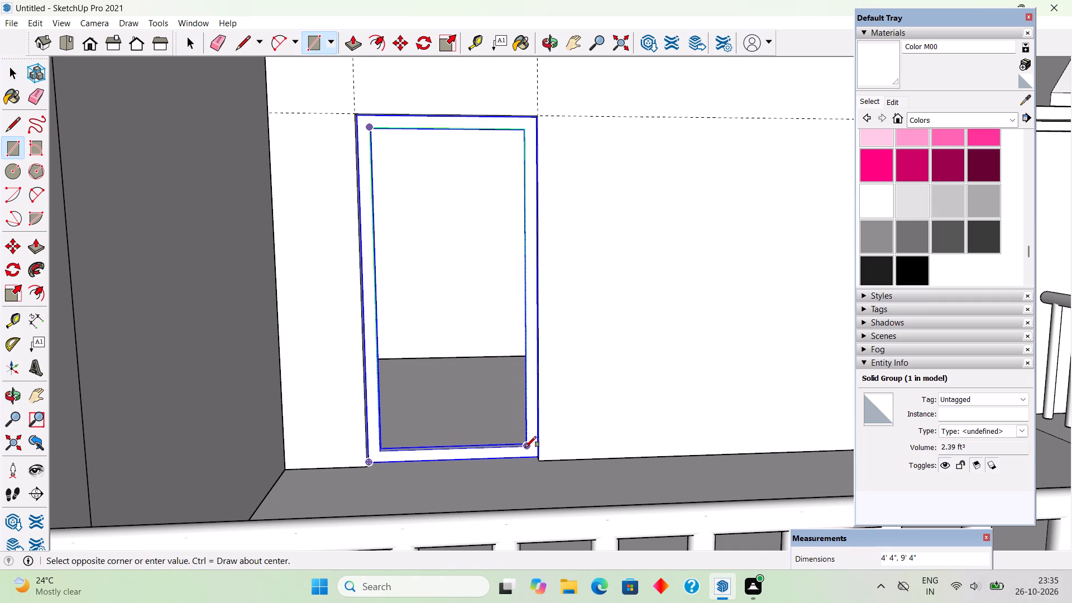
{"action": "middle_click_drag", "start_coordinate": [523, 459], "coordinate": [520, 490]}
{"action": "key", "text": "p"}
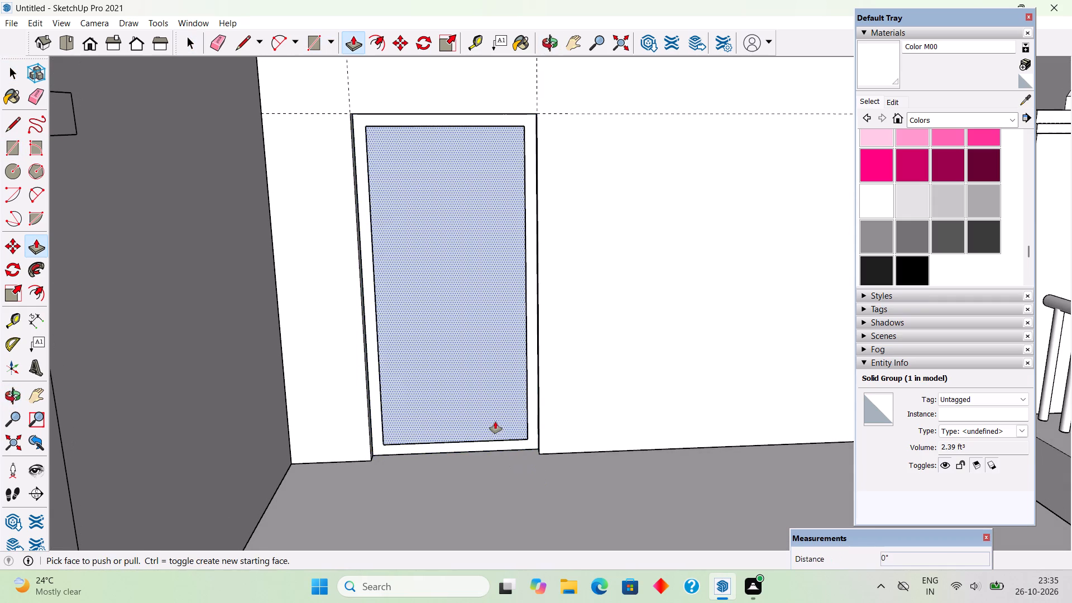
{"action": "left_click", "coordinate": [495, 422]}
{"action": "type", "text": "2\""}
{"action": "key", "text": "Return"}
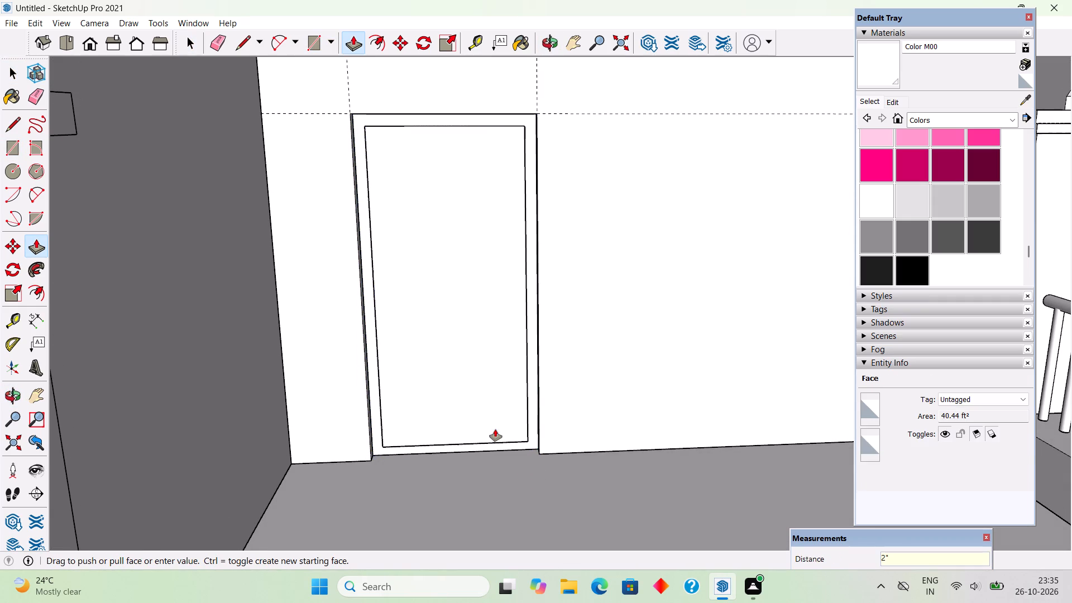
{"action": "key", "text": "space"}
{"action": "triple_click", "coordinate": [484, 403]}
{"action": "right_click", "coordinate": [484, 403]}
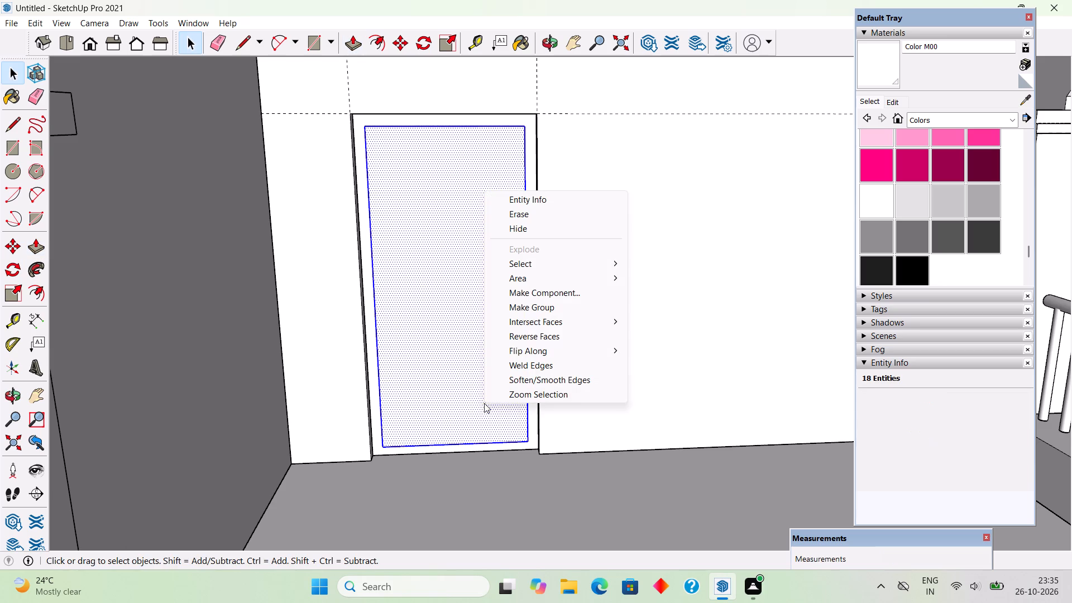
{"action": "left_click", "coordinate": [527, 303]}
Move the door panel group back into the frame so its front face sits flush with the frame.
{"action": "middle_click_drag", "start_coordinate": [499, 439], "coordinate": [539, 423]}
{"action": "scroll", "coordinate": [532, 440], "scroll_direction": "up", "scroll_amount": 10}
{"action": "middle_click_drag", "start_coordinate": [462, 451], "coordinate": [600, 437]}
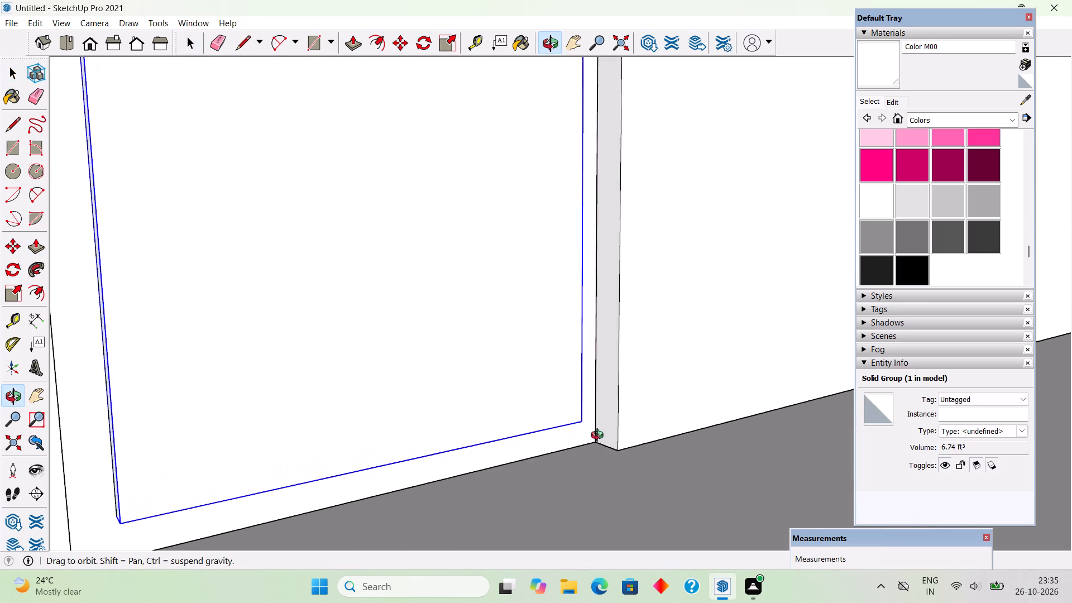
{"action": "middle_click_drag", "start_coordinate": [600, 437], "coordinate": [600, 437]}
{"action": "scroll", "coordinate": [100, 532], "scroll_direction": "up", "scroll_amount": 8}
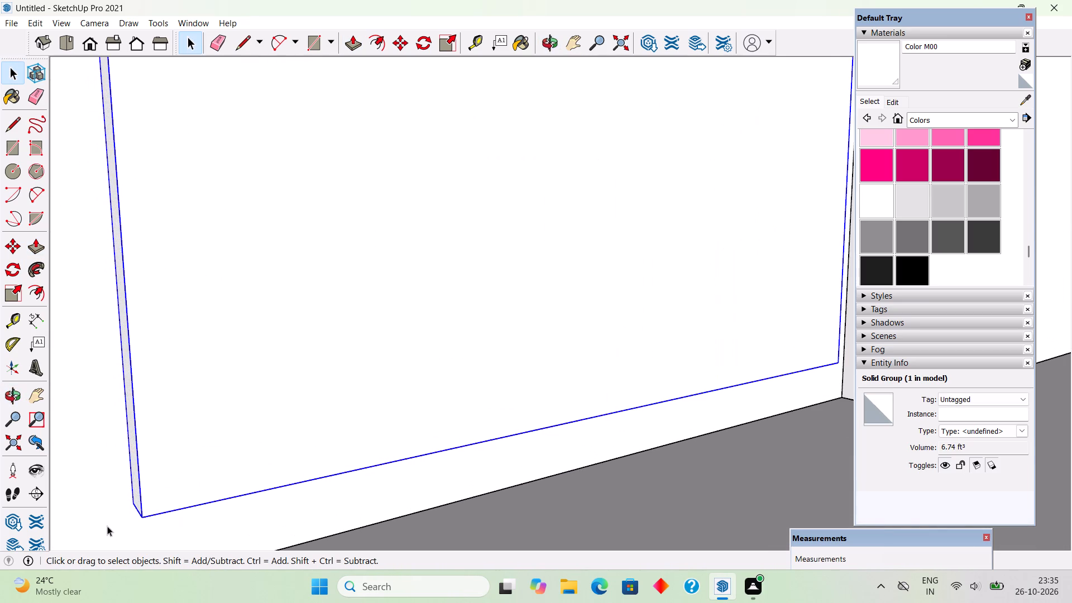
{"action": "key", "text": "m"}
{"action": "left_click", "coordinate": [142, 518]}
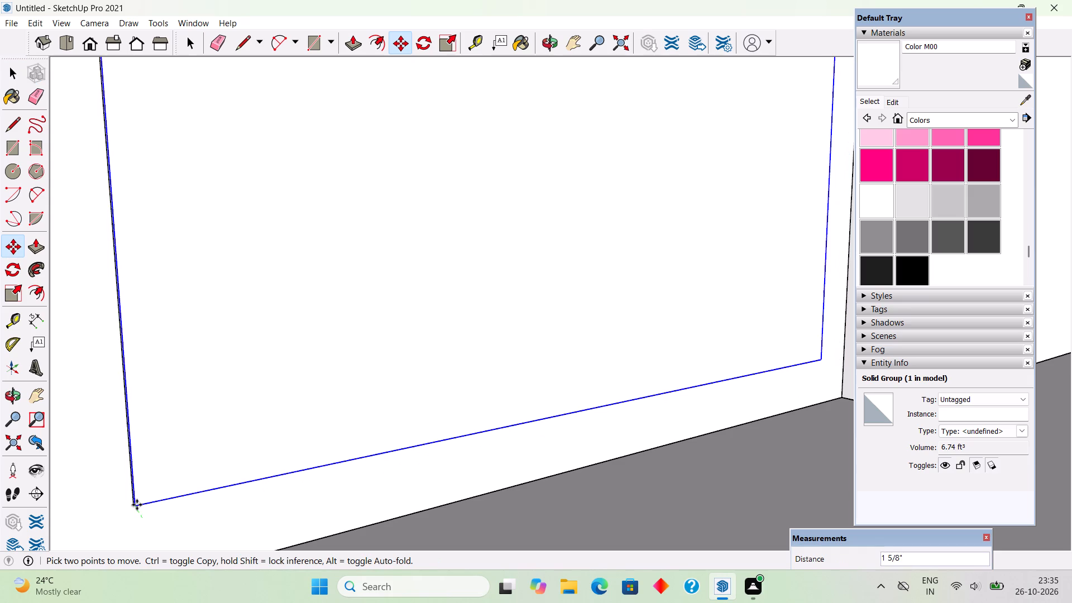
{"action": "left_click", "coordinate": [132, 499]}
{"action": "key", "text": "space"}
{"action": "scroll", "coordinate": [133, 500], "scroll_direction": "down", "scroll_amount": 10}
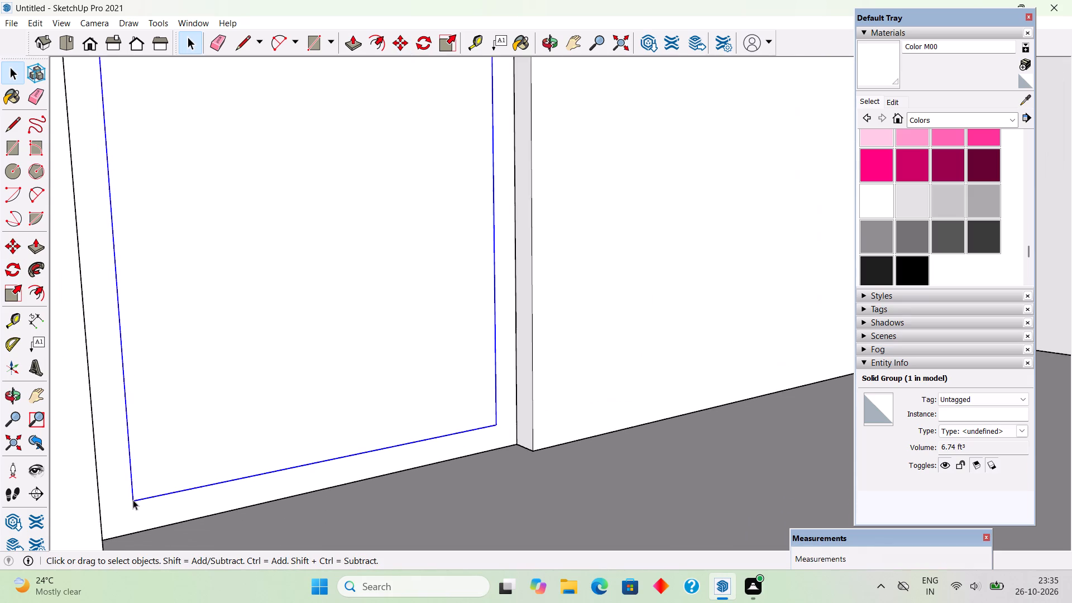
{"action": "scroll", "coordinate": [133, 500], "scroll_direction": "down", "scroll_amount": 13}
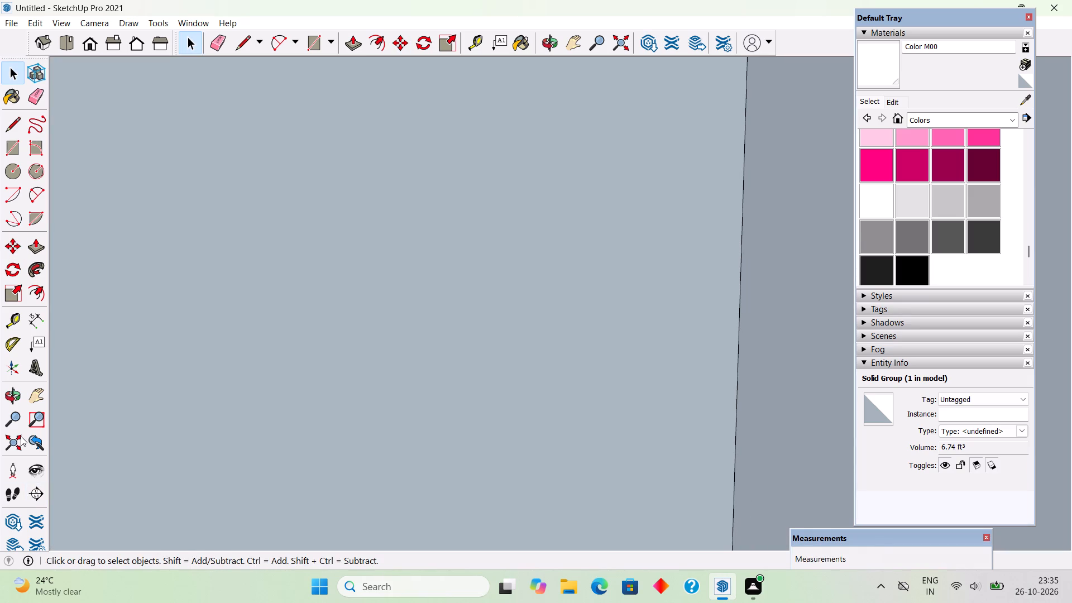
Move the balcony door panel group back 3" so it sits recessed inside its frame.
{"action": "left_click", "coordinate": [21, 436]}
{"action": "scroll", "coordinate": [80, 473], "scroll_direction": "down", "scroll_amount": 3}
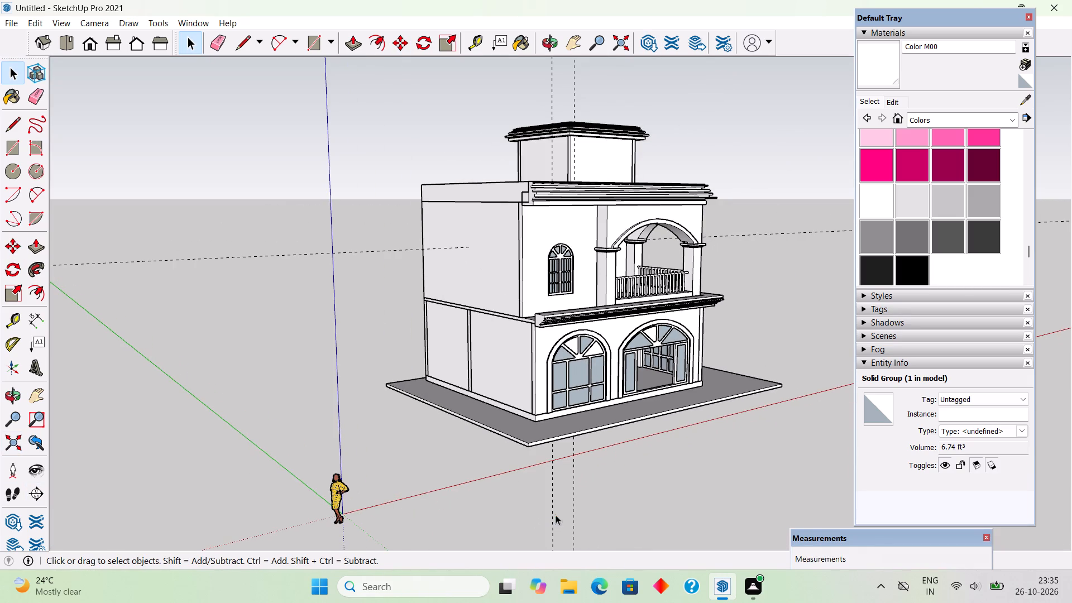
{"action": "left_click", "coordinate": [483, 512]}
{"action": "middle_click_drag", "start_coordinate": [523, 346], "coordinate": [310, 340]}
{"action": "scroll", "coordinate": [613, 285], "scroll_direction": "up", "scroll_amount": 8}
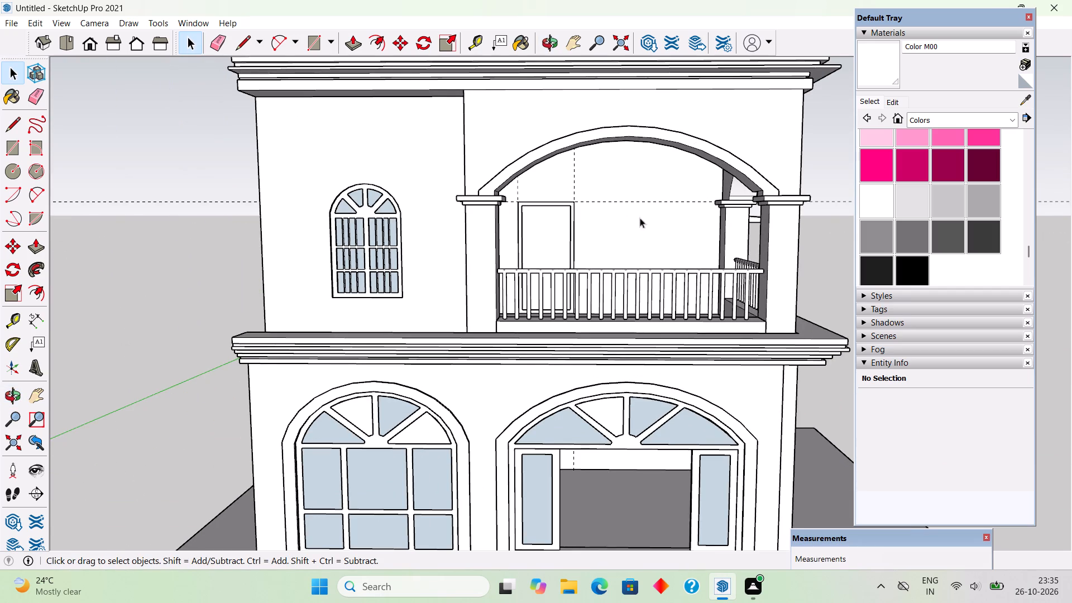
{"action": "scroll", "coordinate": [577, 204], "scroll_direction": "up", "scroll_amount": 13}
{"action": "left_click", "coordinate": [547, 248]}
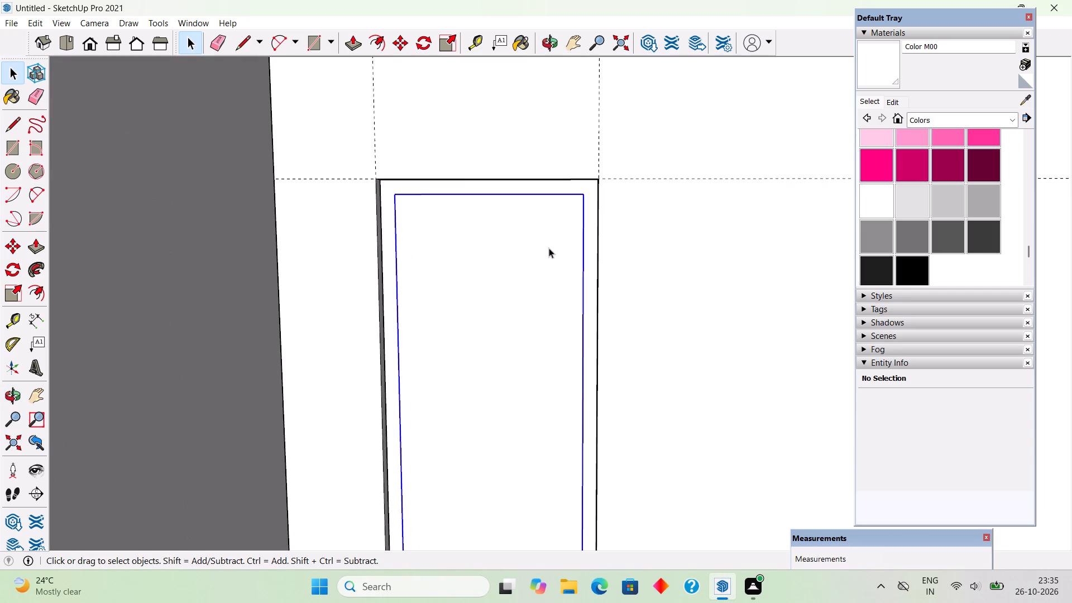
{"action": "scroll", "coordinate": [542, 221], "scroll_direction": "down", "scroll_amount": 2}
{"action": "middle_click_drag", "start_coordinate": [539, 213], "coordinate": [539, 247]}
{"action": "scroll", "coordinate": [576, 527], "scroll_direction": "up", "scroll_amount": 3}
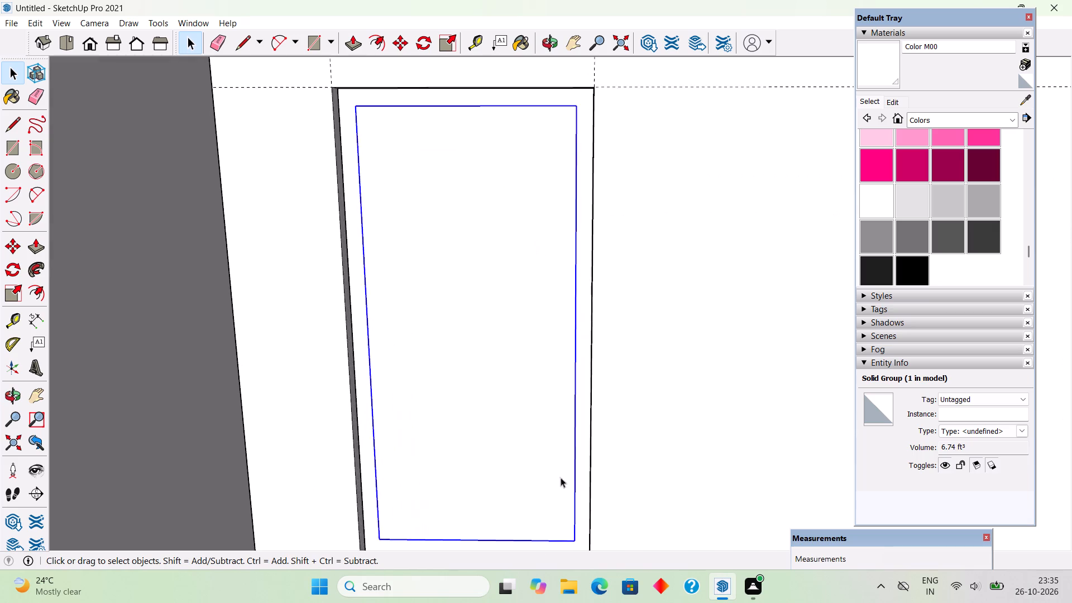
{"action": "scroll", "coordinate": [510, 310], "scroll_direction": "down", "scroll_amount": 3}
{"action": "scroll", "coordinate": [562, 496], "scroll_direction": "up", "scroll_amount": 10}
{"action": "middle_click_drag", "start_coordinate": [548, 491], "coordinate": [603, 518]}
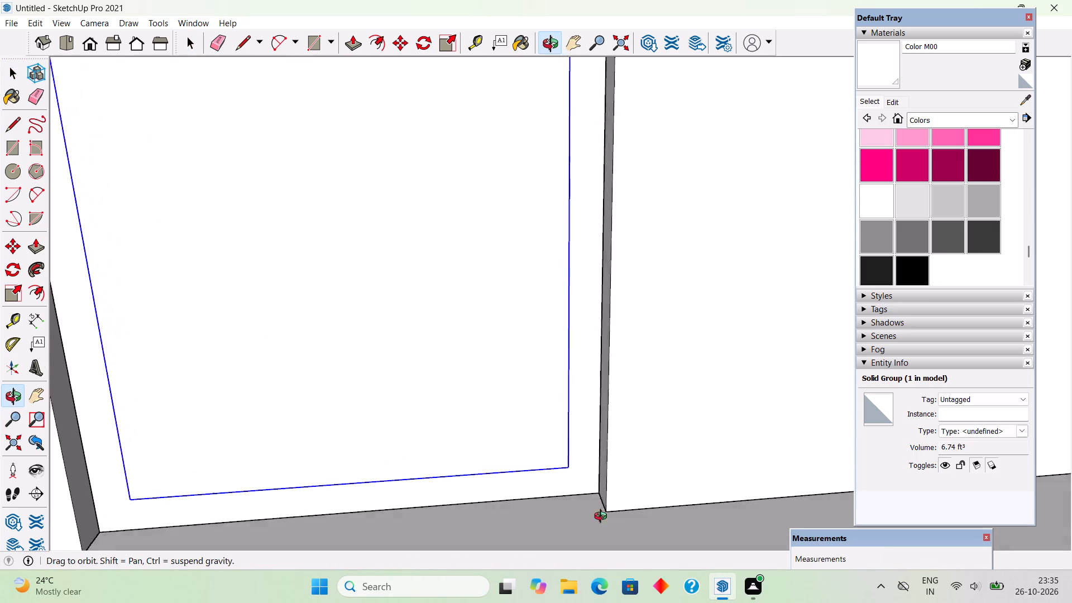
{"action": "middle_click_drag", "start_coordinate": [603, 518], "coordinate": [659, 556]}
{"action": "key", "text": "m"}
{"action": "left_click", "coordinate": [580, 460]}
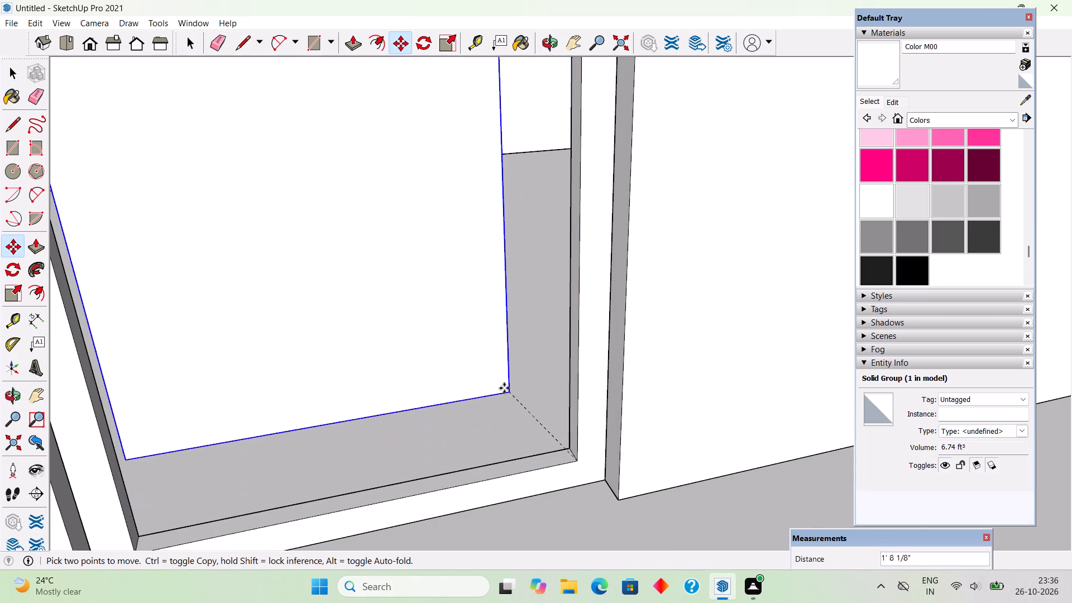
{"action": "scroll", "coordinate": [572, 451], "scroll_direction": "up", "scroll_amount": 3}
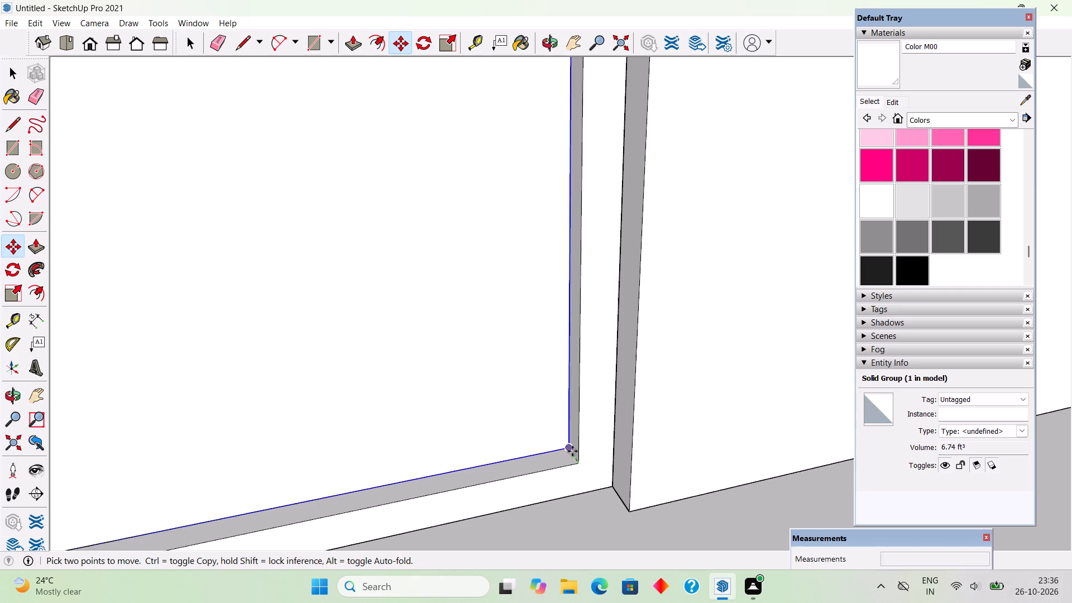
{"action": "scroll", "coordinate": [572, 451], "scroll_direction": "up", "scroll_amount": 2}
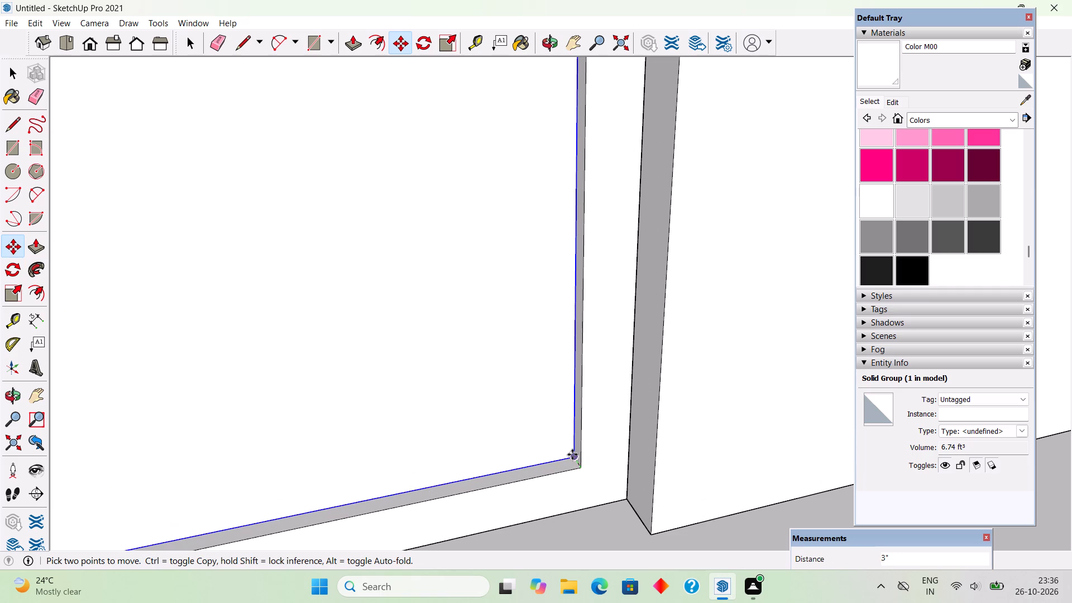
{"action": "left_click", "coordinate": [572, 454]}
{"action": "key", "text": "space"}
Draw a vertical handle rectangle about 2 9/16" by 2' 11 7/16" near the left edge of the balcony door panel.
{"action": "scroll", "coordinate": [573, 455], "scroll_direction": "down", "scroll_amount": 6}
{"action": "scroll", "coordinate": [434, 322], "scroll_direction": "down", "scroll_amount": 5}
{"action": "scroll", "coordinate": [386, 319], "scroll_direction": "down", "scroll_amount": 6}
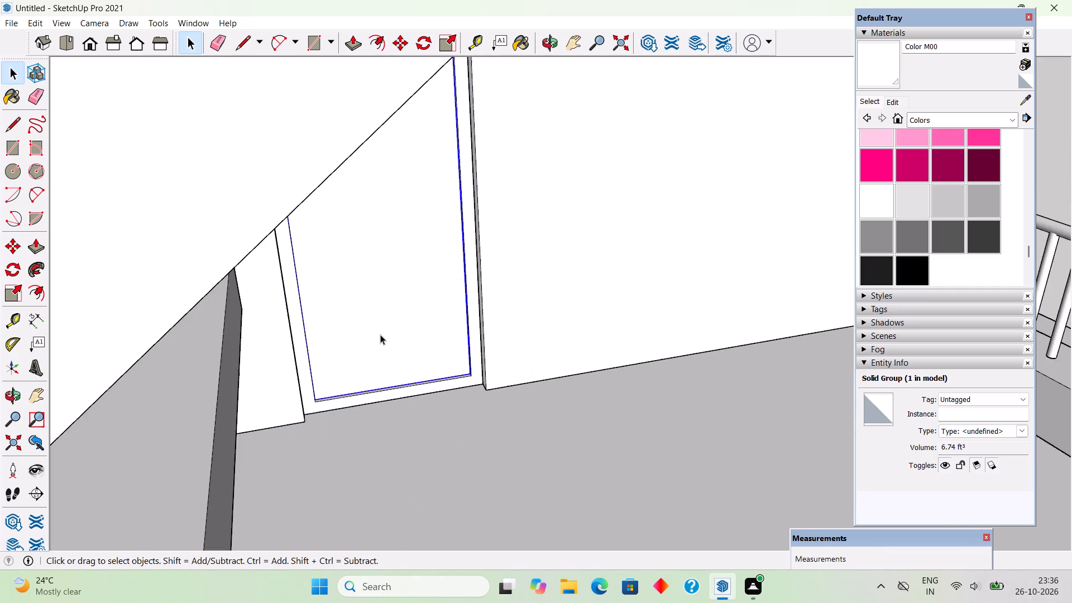
{"action": "scroll", "coordinate": [380, 334], "scroll_direction": "down", "scroll_amount": 4}
{"action": "left_click", "coordinate": [822, 216]}
{"action": "middle_click_drag", "start_coordinate": [779, 295], "coordinate": [748, 288]}
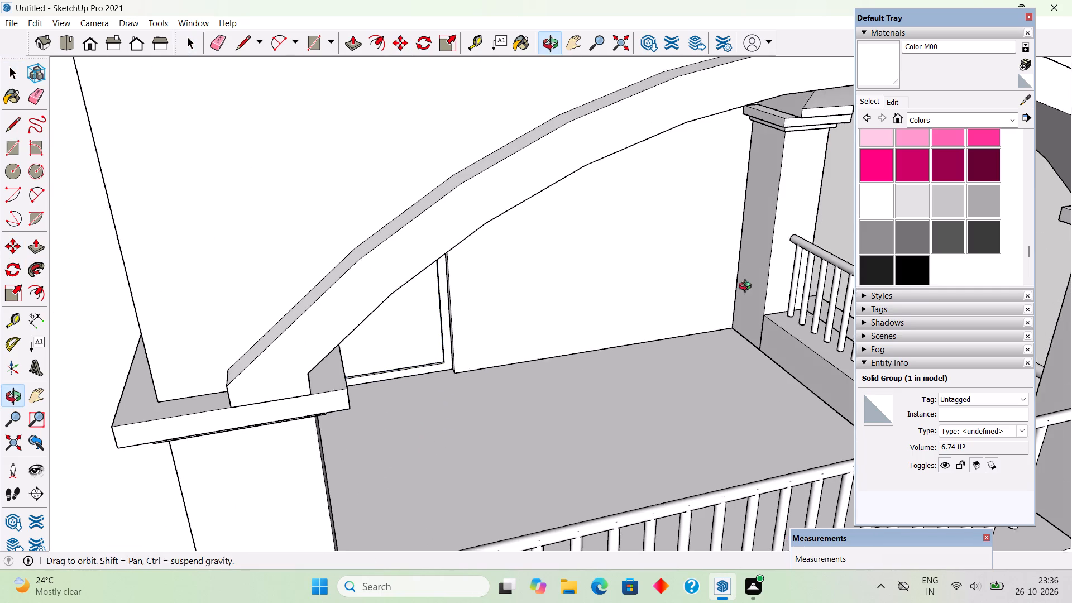
{"action": "middle_click_drag", "start_coordinate": [748, 288], "coordinate": [637, 239]}
{"action": "scroll", "coordinate": [636, 239], "scroll_direction": "down", "scroll_amount": 8}
{"action": "middle_click_drag", "start_coordinate": [640, 315], "coordinate": [683, 318]}
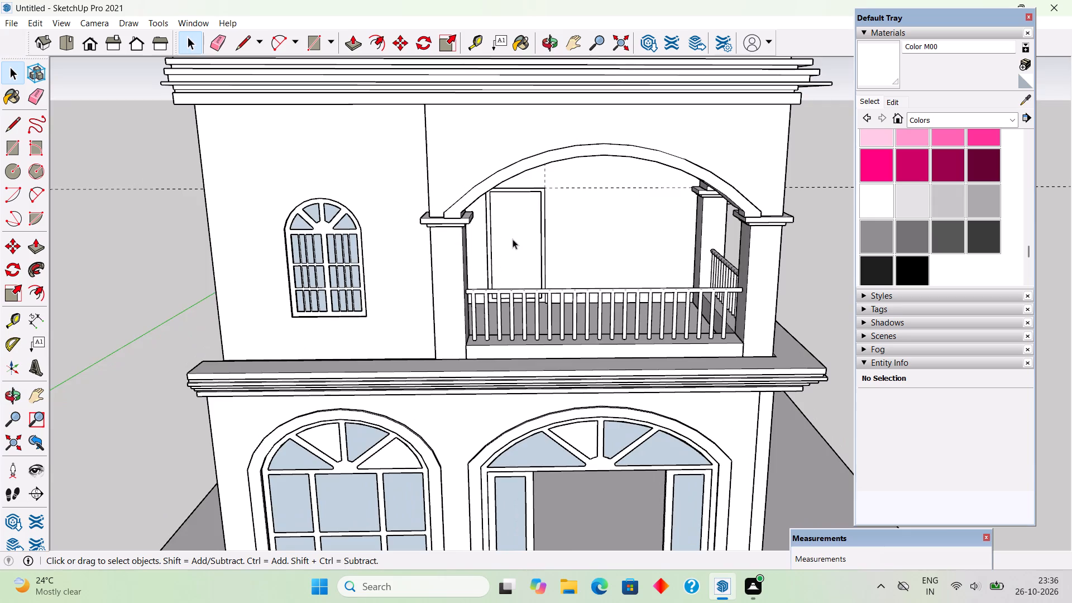
{"action": "scroll", "coordinate": [512, 238], "scroll_direction": "up", "scroll_amount": 14}
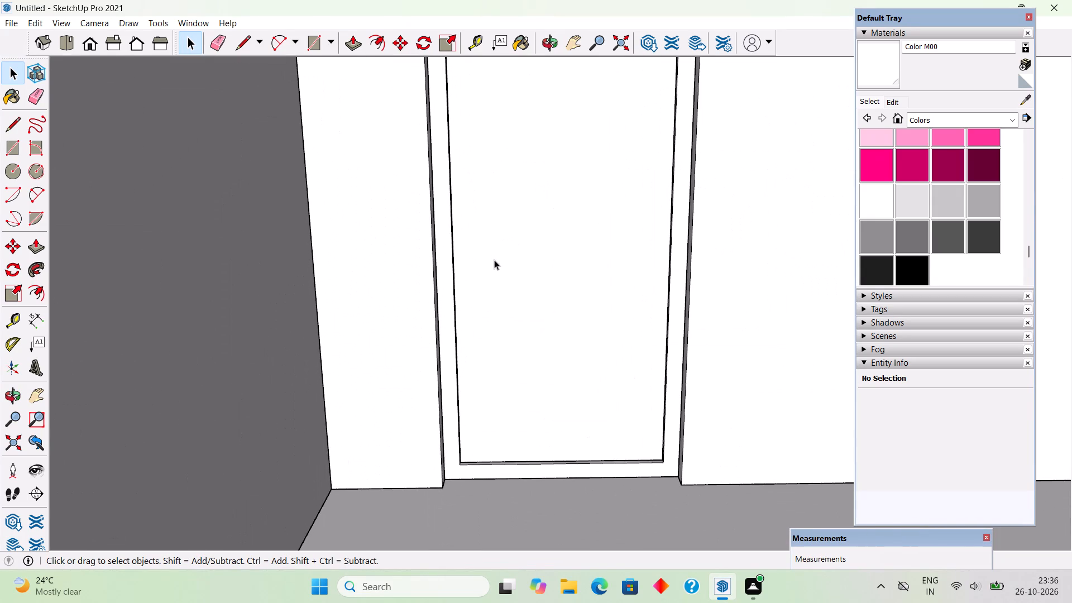
{"action": "key", "text": "r"}
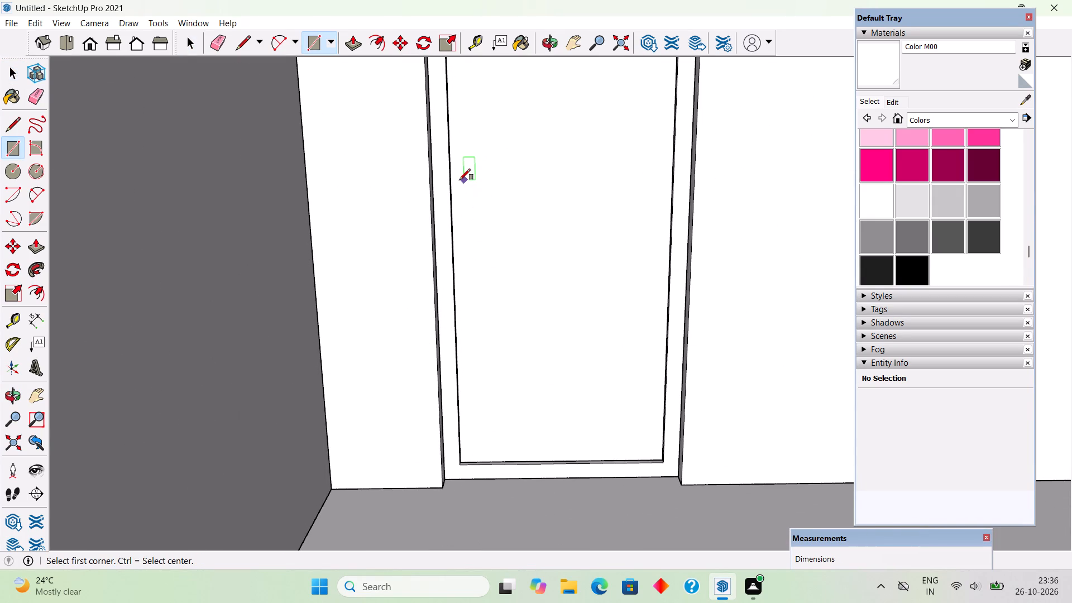
{"action": "left_click", "coordinate": [460, 180]}
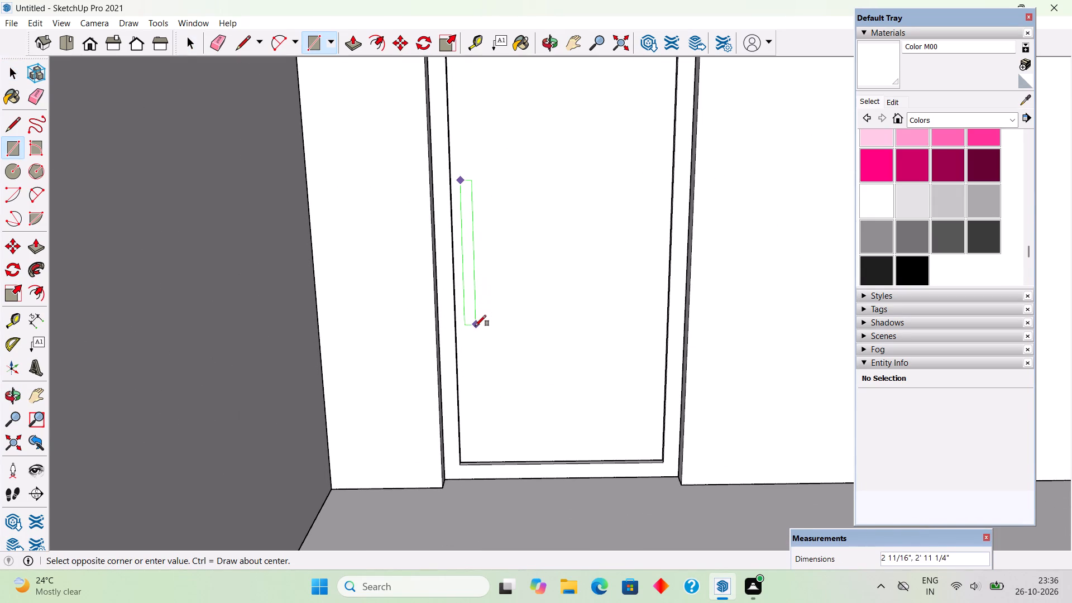
{"action": "left_click", "coordinate": [475, 326]}
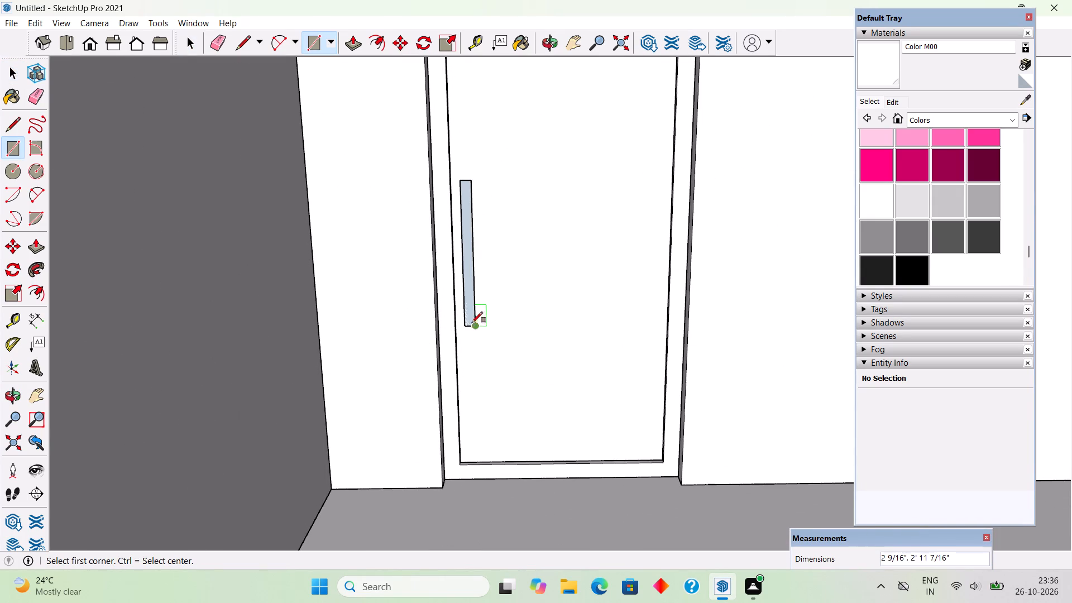
Extrude the door handle rectangle 1" and make the handle a group.
{"action": "key", "text": "p"}
{"action": "left_click", "coordinate": [471, 320]}
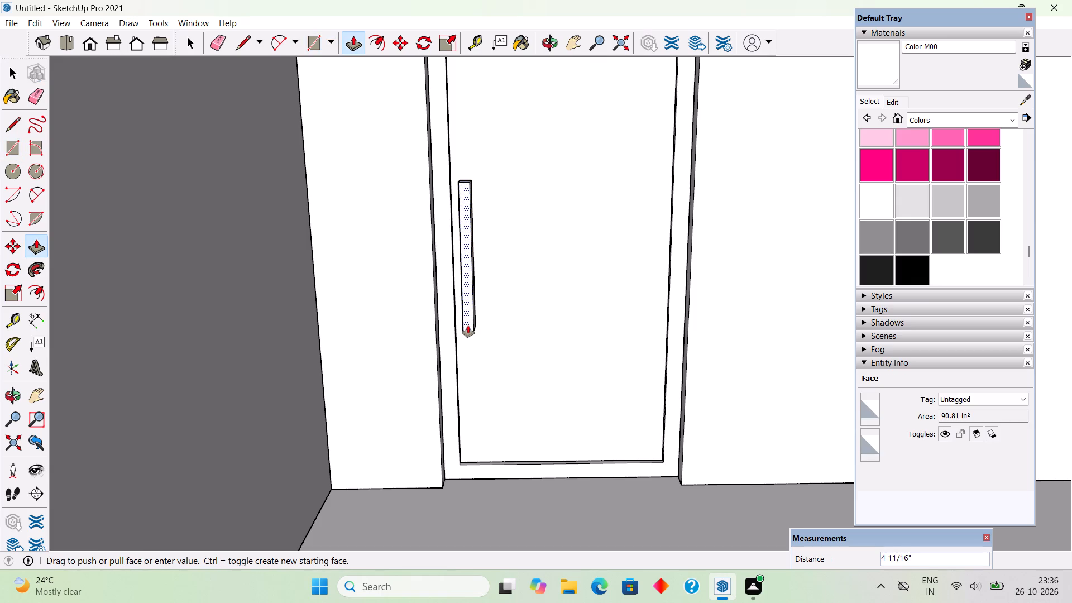
{"action": "type", "text": "1\""}
{"action": "key", "text": "Return"}
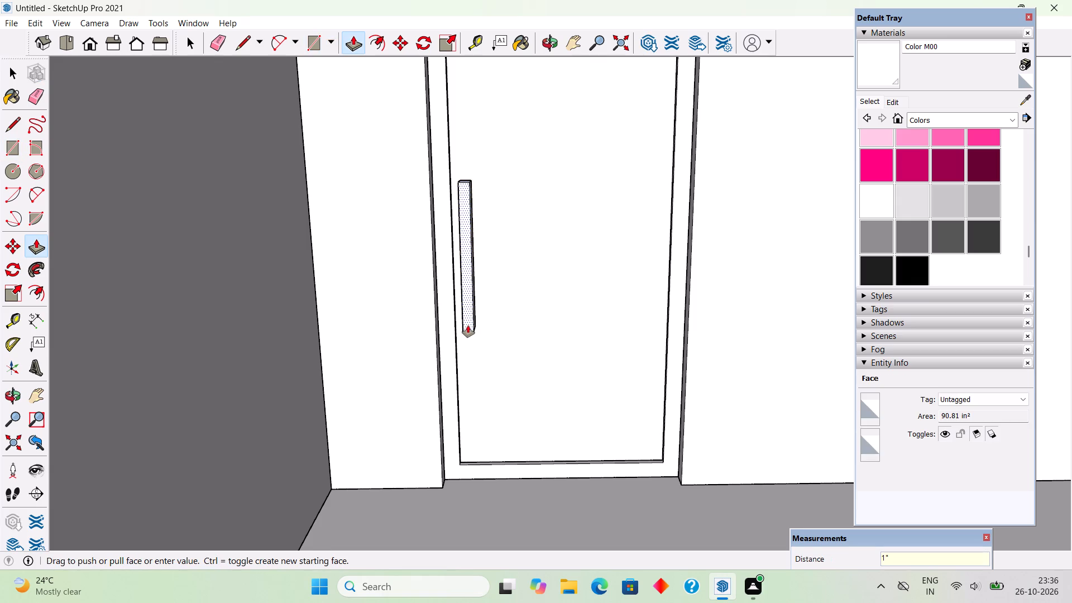
{"action": "key", "text": "space"}
{"action": "triple_click", "coordinate": [466, 314]}
{"action": "right_click", "coordinate": [466, 314]}
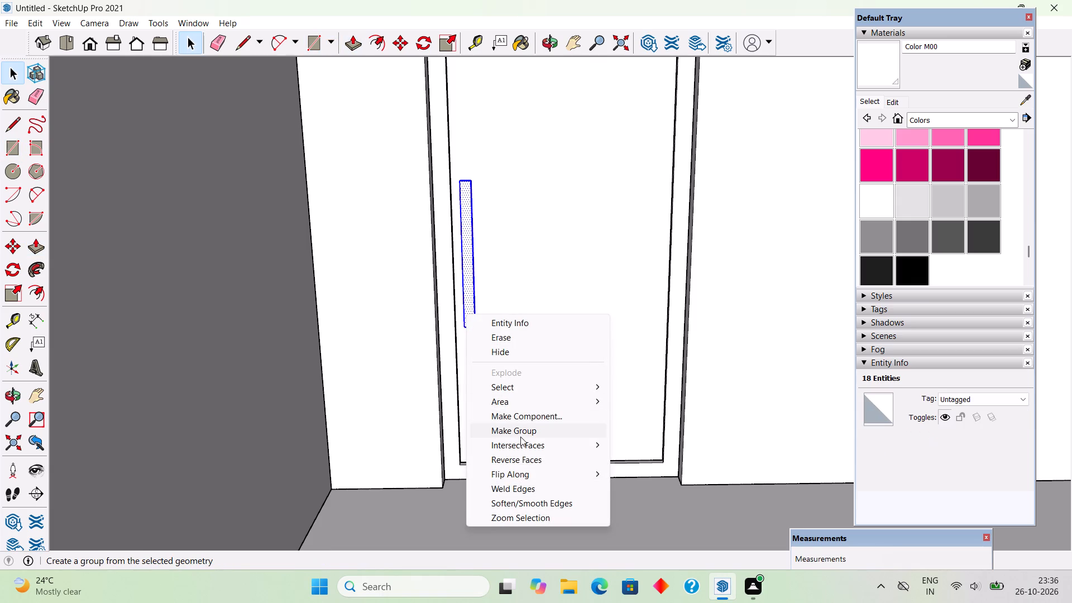
{"action": "left_click", "coordinate": [520, 437]}
Examine the balcony door with its handle and the whole house from the front and side.
{"action": "scroll", "coordinate": [466, 363], "scroll_direction": "down", "scroll_amount": 6}
{"action": "scroll", "coordinate": [434, 312], "scroll_direction": "down", "scroll_amount": 10}
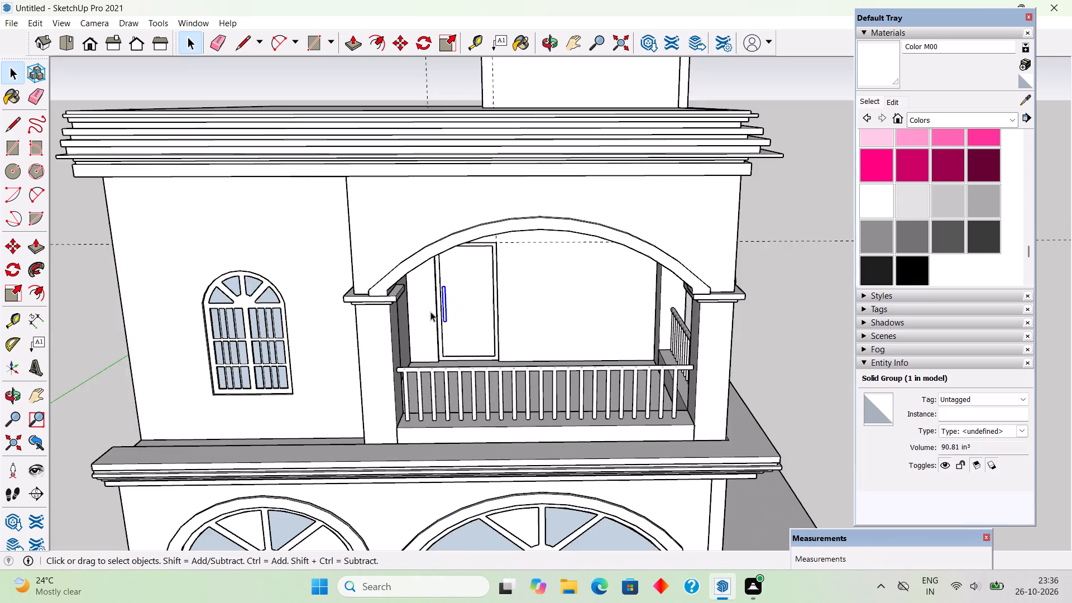
{"action": "scroll", "coordinate": [430, 312], "scroll_direction": "down", "scroll_amount": 3}
{"action": "left_click", "coordinate": [684, 356]}
{"action": "middle_click_drag", "start_coordinate": [658, 334], "coordinate": [681, 300]}
{"action": "scroll", "coordinate": [681, 300], "scroll_direction": "up", "scroll_amount": 2}
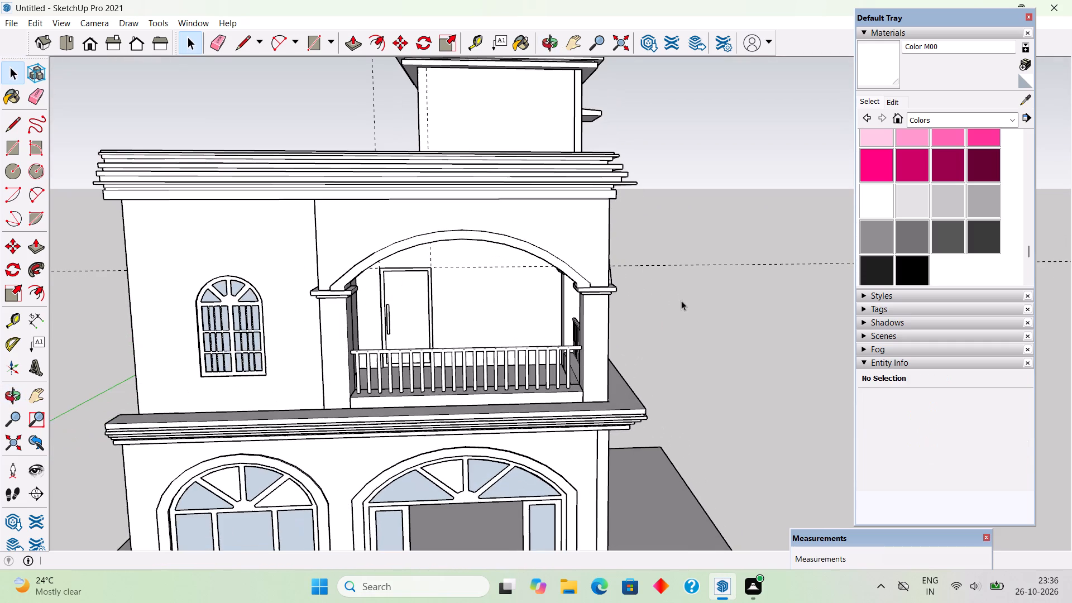
{"action": "scroll", "coordinate": [681, 300], "scroll_direction": "down", "scroll_amount": 3}
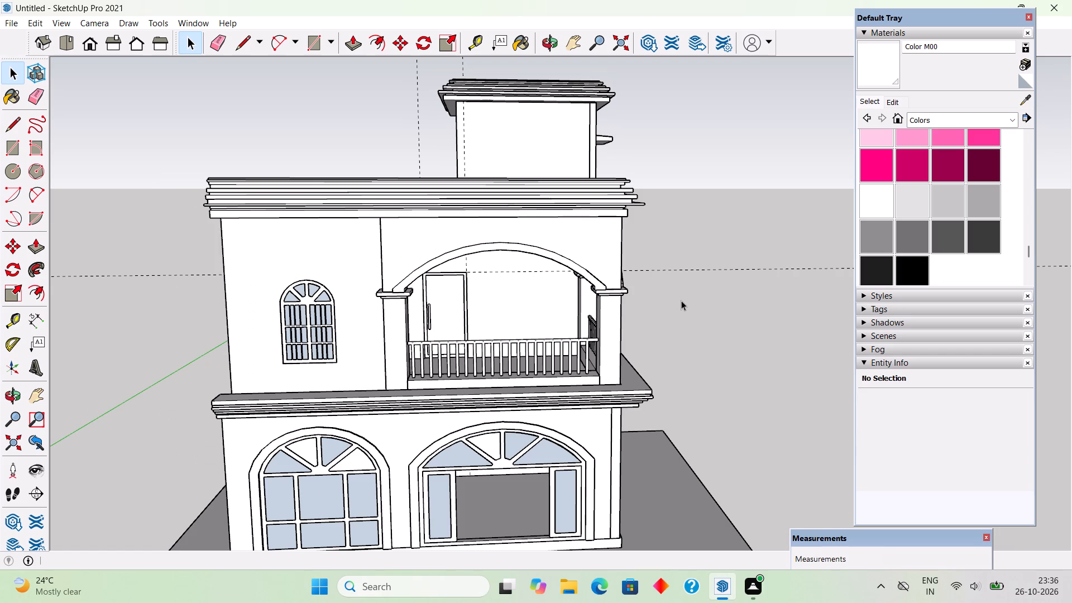
{"action": "scroll", "coordinate": [678, 300], "scroll_direction": "down", "scroll_amount": 3}
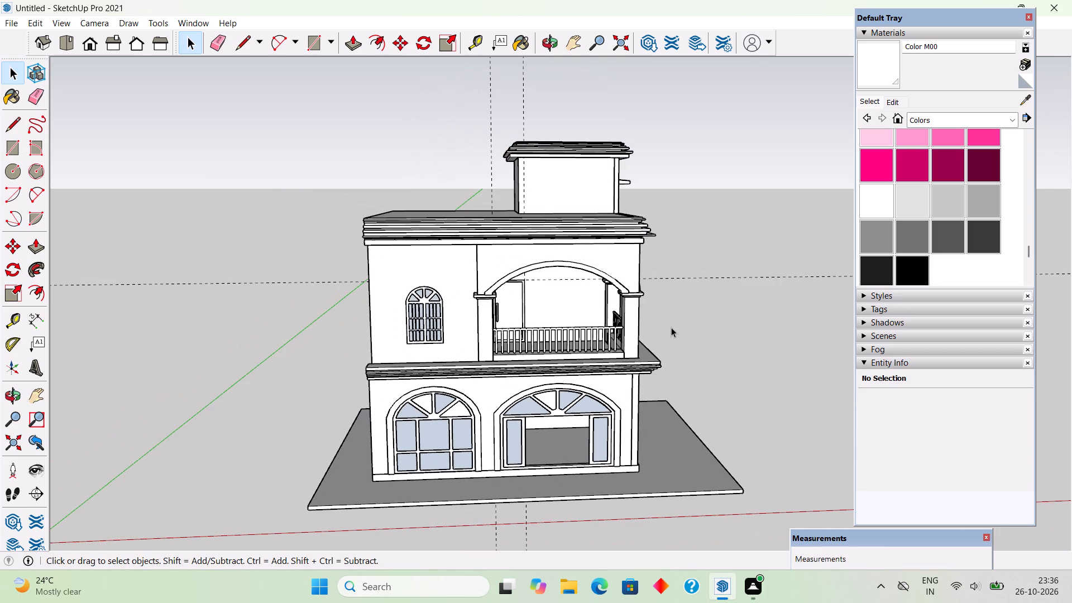
{"action": "middle_click_drag", "start_coordinate": [585, 350], "coordinate": [309, 271]}
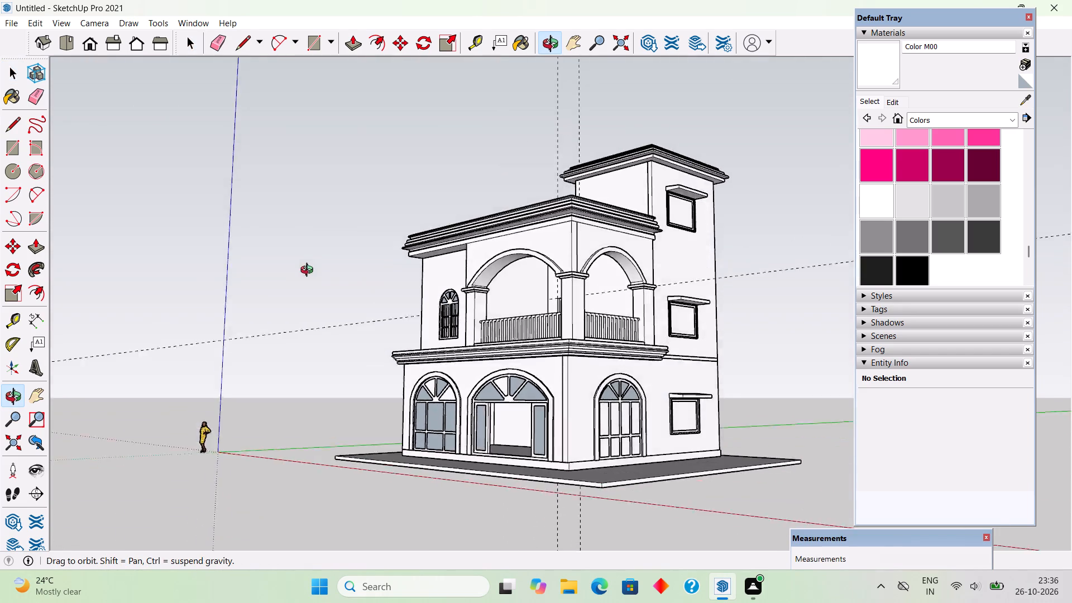
{"action": "middle_click_drag", "start_coordinate": [309, 271], "coordinate": [517, 298]}
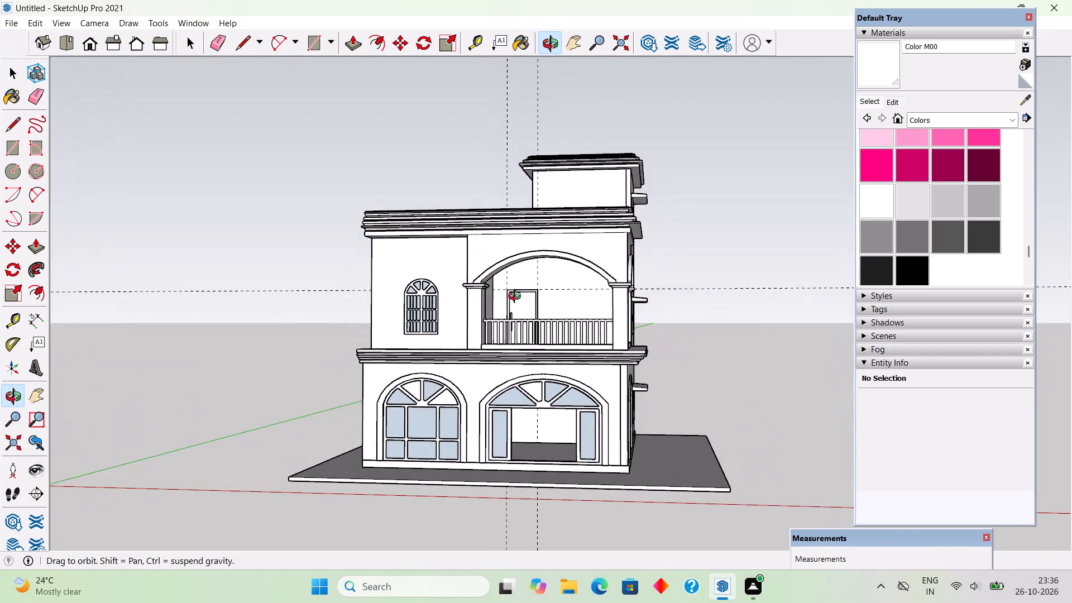
{"action": "middle_click_drag", "start_coordinate": [517, 298], "coordinate": [477, 272]}
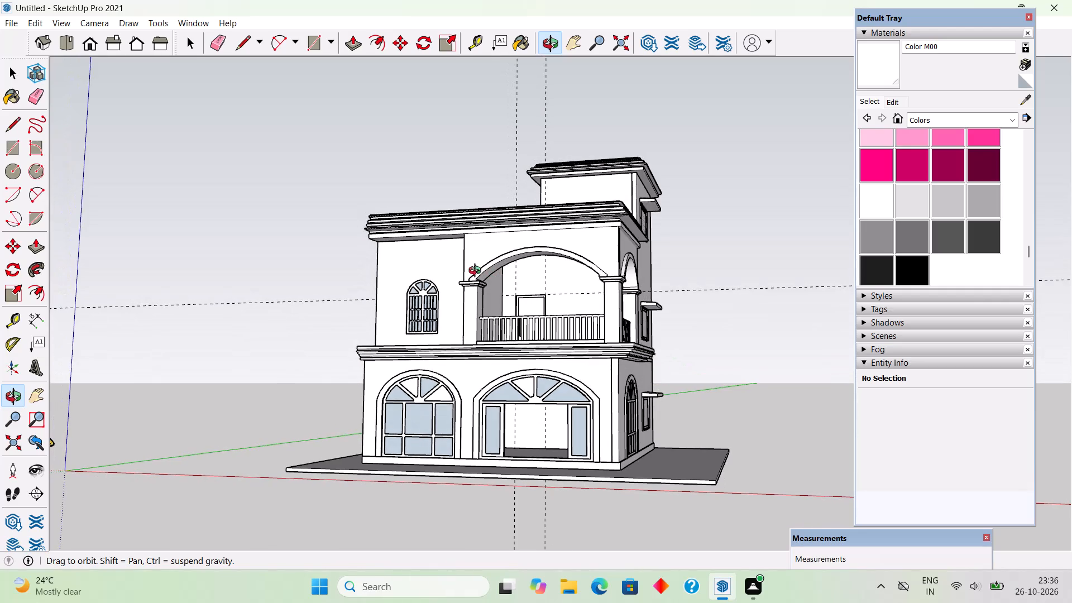
{"action": "middle_click_drag", "start_coordinate": [477, 272], "coordinate": [477, 270]}
Add vertical guides on the ground floor's back wall, each 1' outside one of the two existing vertical guides.
{"action": "scroll", "coordinate": [477, 270], "scroll_direction": "up", "scroll_amount": 2}
{"action": "scroll", "coordinate": [524, 413], "scroll_direction": "up", "scroll_amount": 3}
{"action": "scroll", "coordinate": [554, 478], "scroll_direction": "up", "scroll_amount": 4}
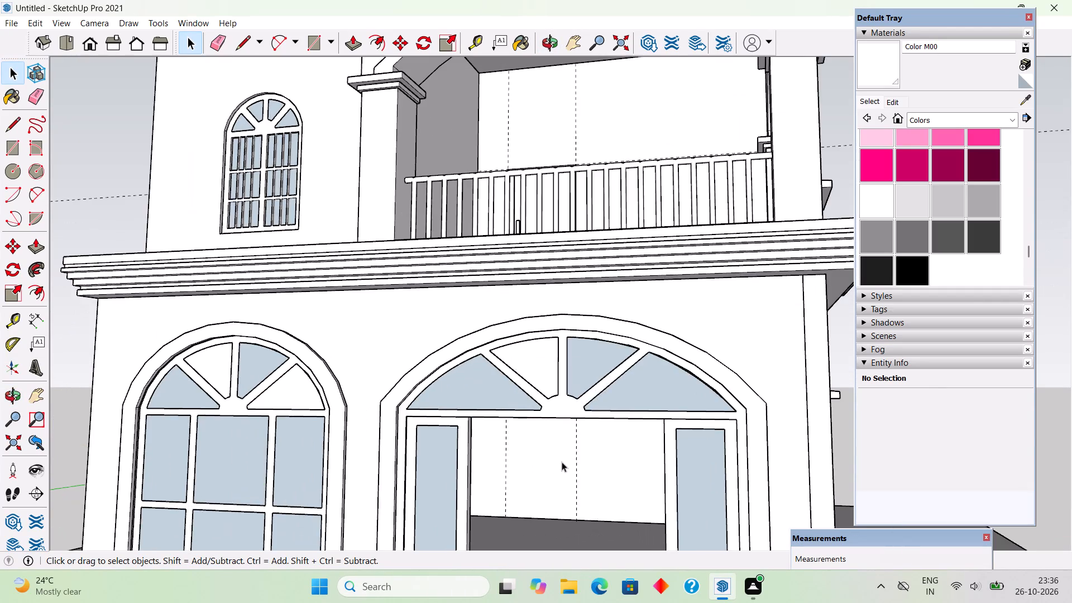
{"action": "middle_click_drag", "start_coordinate": [562, 419], "coordinate": [588, 334]}
{"action": "scroll", "coordinate": [566, 511], "scroll_direction": "up", "scroll_amount": 5}
{"action": "middle_click_drag", "start_coordinate": [520, 461], "coordinate": [512, 479]}
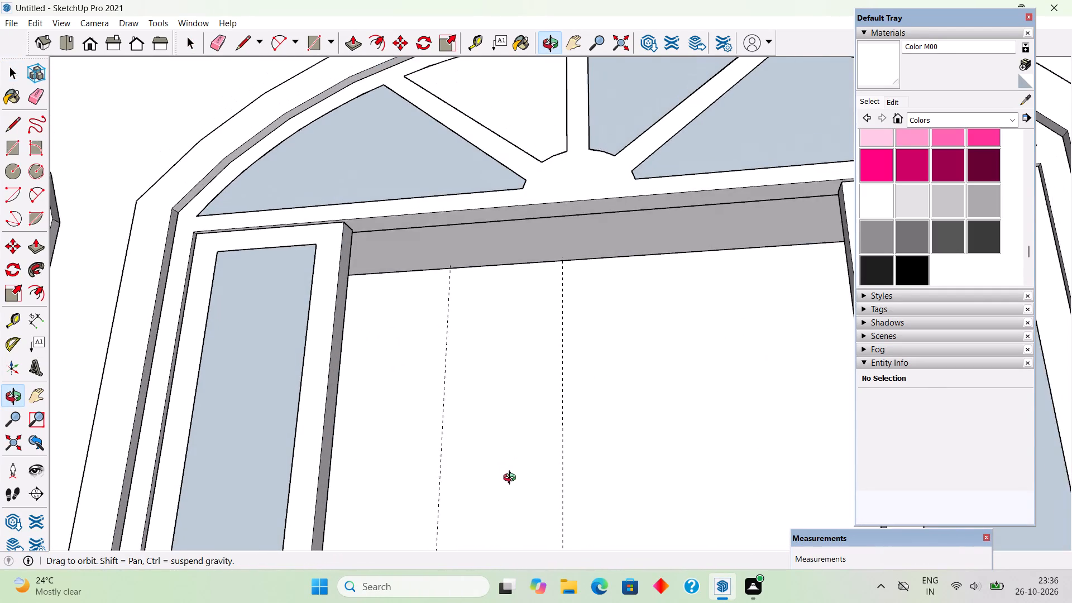
{"action": "middle_click_drag", "start_coordinate": [512, 479], "coordinate": [506, 493]}
{"action": "scroll", "coordinate": [506, 493], "scroll_direction": "up", "scroll_amount": 1}
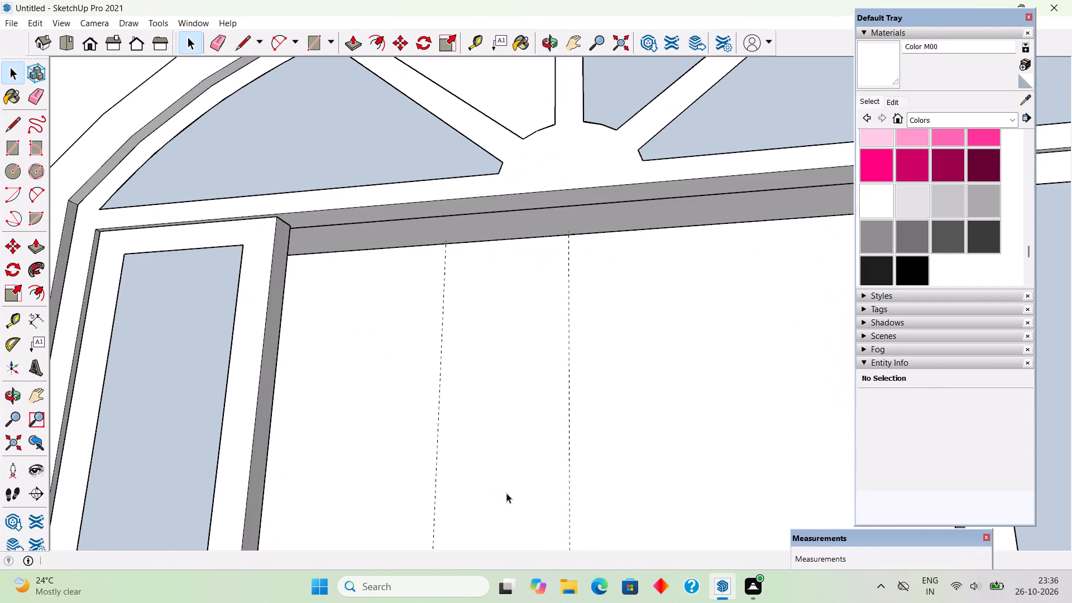
{"action": "scroll", "coordinate": [506, 493], "scroll_direction": "down", "scroll_amount": 3}
{"action": "scroll", "coordinate": [524, 337], "scroll_direction": "down", "scroll_amount": 3}
{"action": "middle_click_drag", "start_coordinate": [539, 499], "coordinate": [543, 511]}
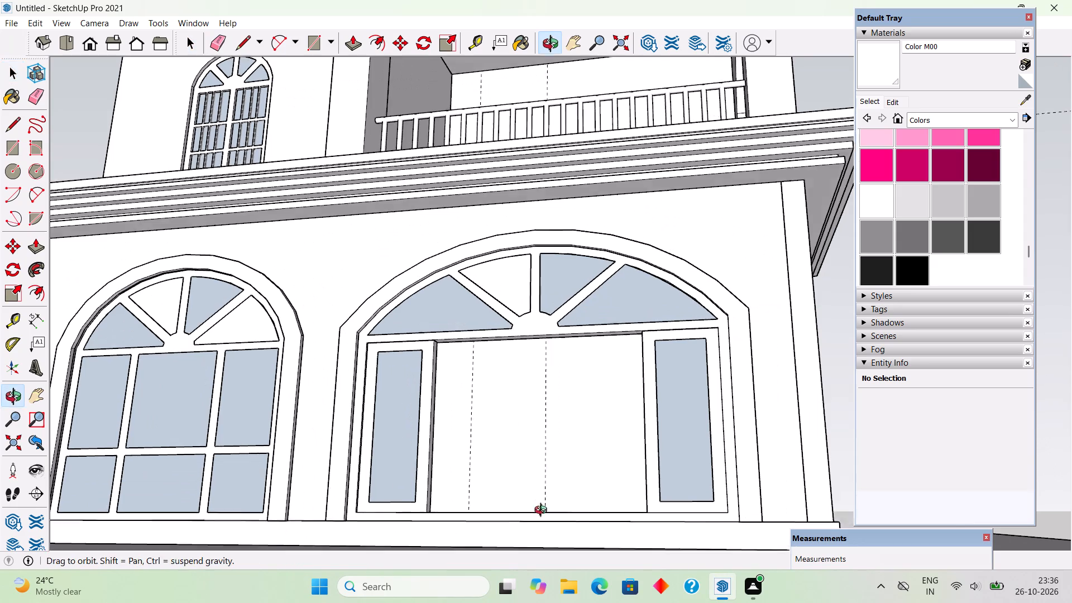
{"action": "middle_click_drag", "start_coordinate": [543, 511], "coordinate": [552, 539]}
{"action": "scroll", "coordinate": [549, 463], "scroll_direction": "up", "scroll_amount": 8}
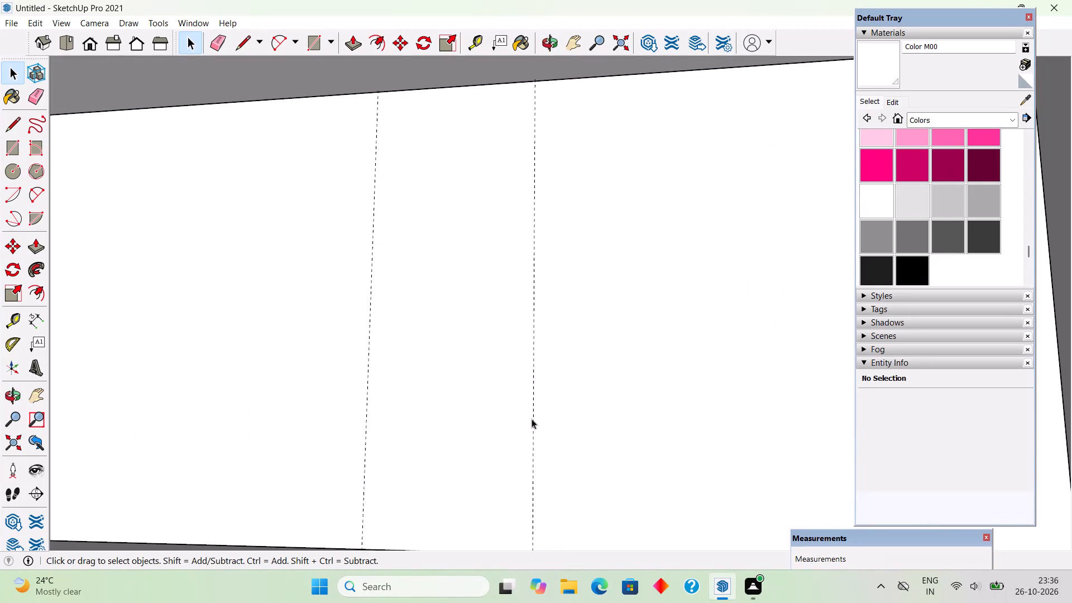
{"action": "key", "text": "t"}
{"action": "left_click", "coordinate": [533, 399]}
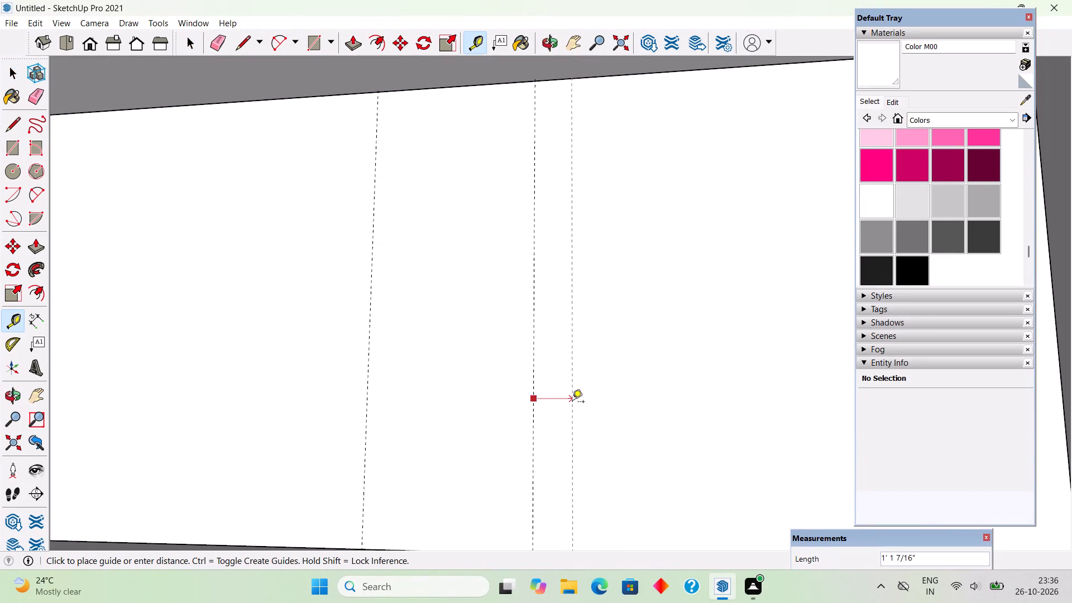
{"action": "type", "text": "1'"}
{"action": "key", "text": "Return"}
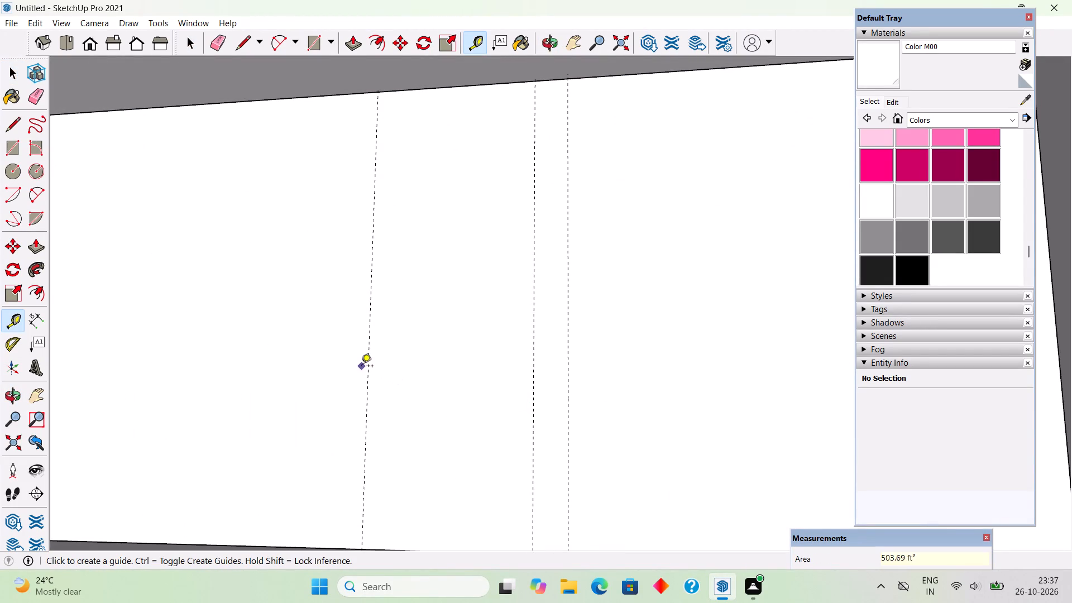
{"action": "left_click", "coordinate": [367, 374]}
{"action": "type", "text": "1'"}
{"action": "key", "text": "Return"}
Add a horizontal guide 12' above the bottom edge of the ground floor's back wall.
{"action": "scroll", "coordinate": [393, 405], "scroll_direction": "down", "scroll_amount": 2}
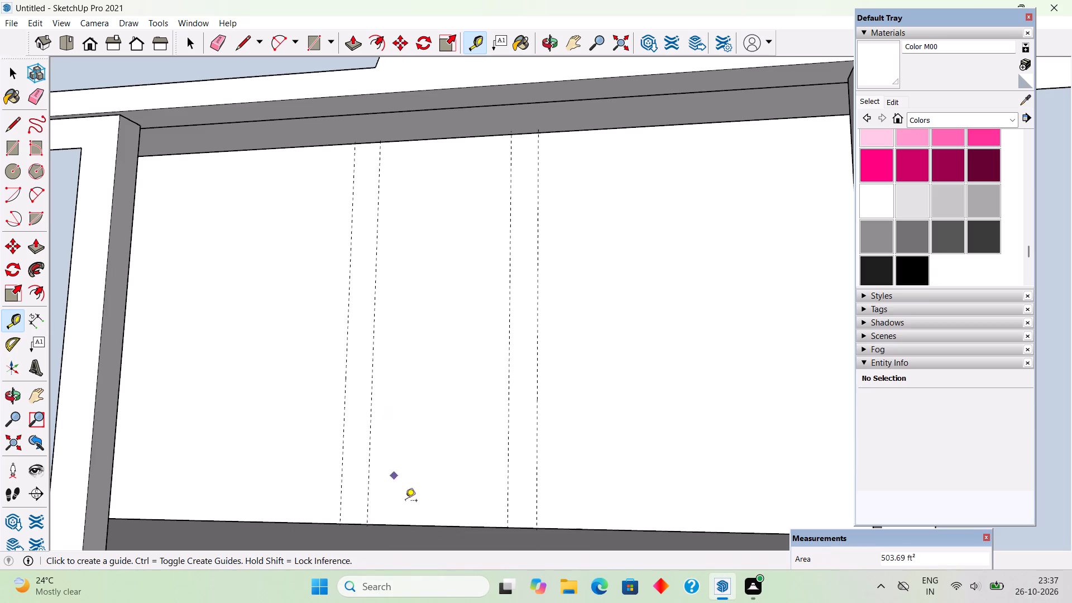
{"action": "left_click", "coordinate": [417, 522]}
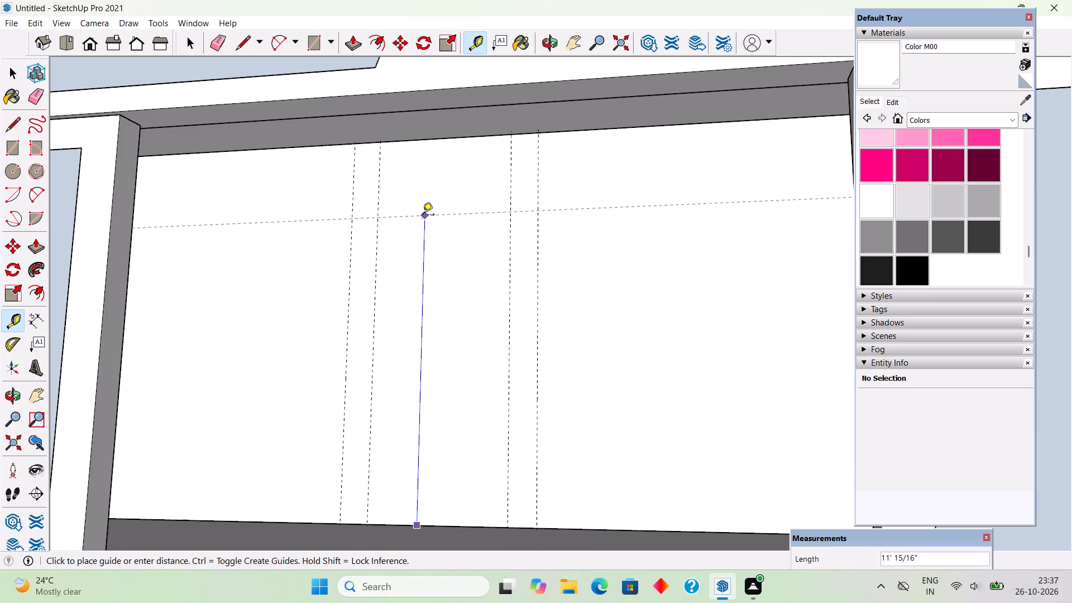
{"action": "type", "text": "12'"}
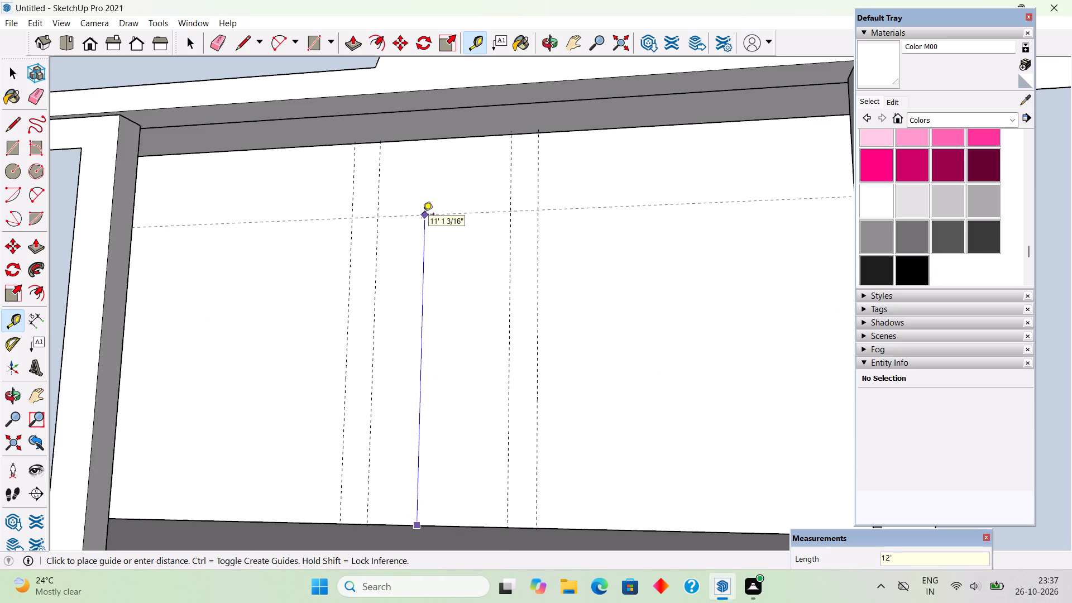
{"action": "key", "text": "Return"}
{"action": "key", "text": "space"}
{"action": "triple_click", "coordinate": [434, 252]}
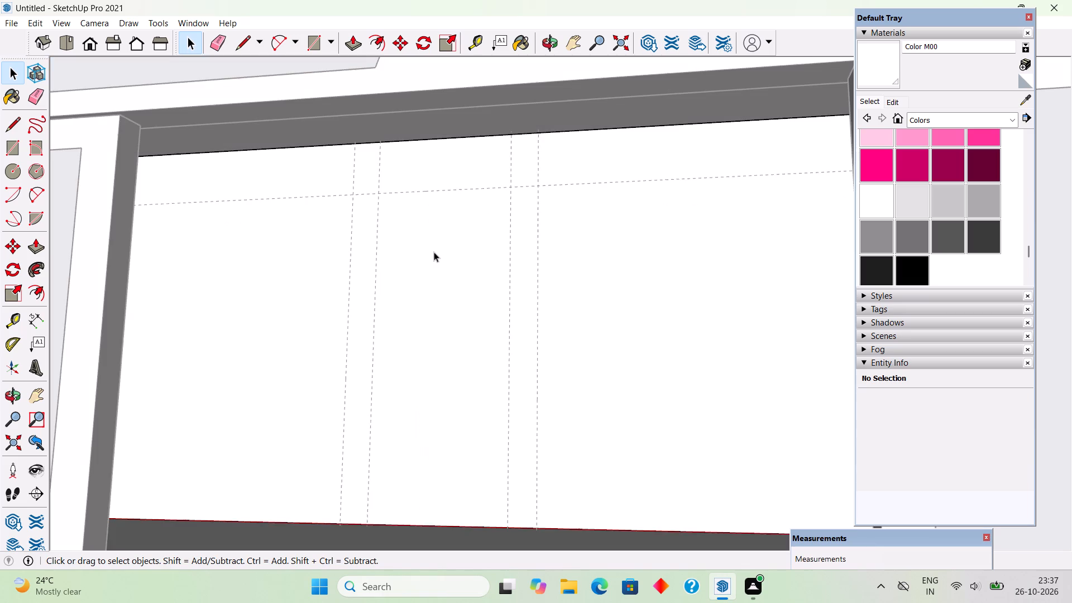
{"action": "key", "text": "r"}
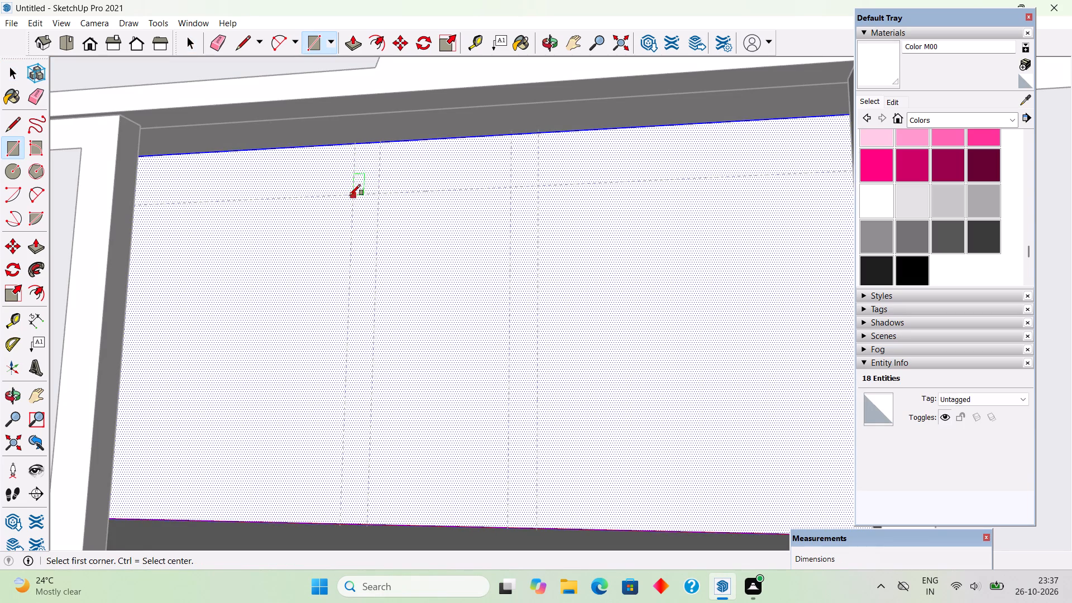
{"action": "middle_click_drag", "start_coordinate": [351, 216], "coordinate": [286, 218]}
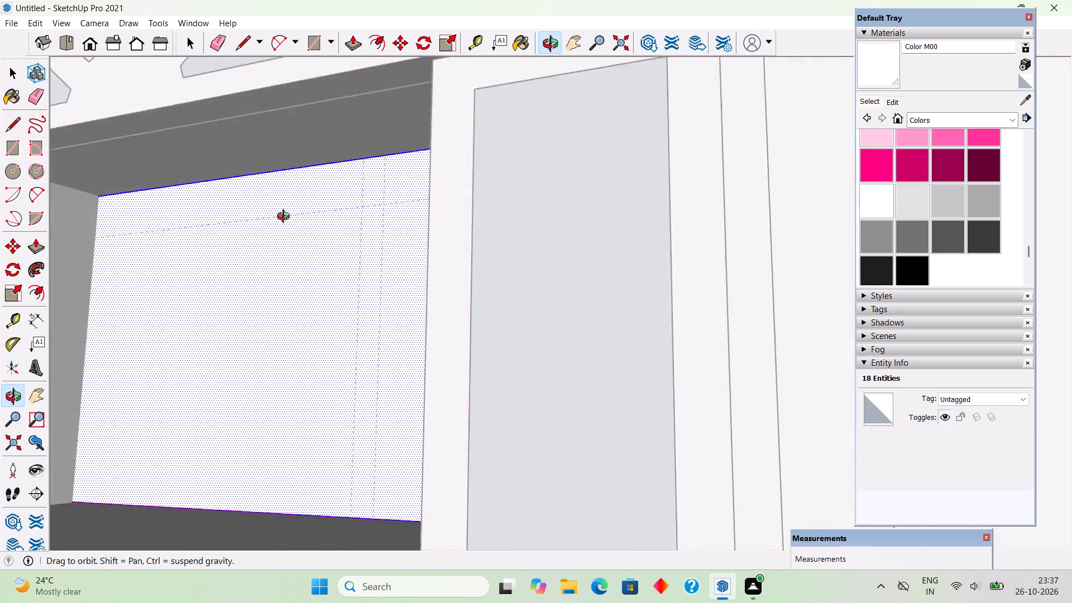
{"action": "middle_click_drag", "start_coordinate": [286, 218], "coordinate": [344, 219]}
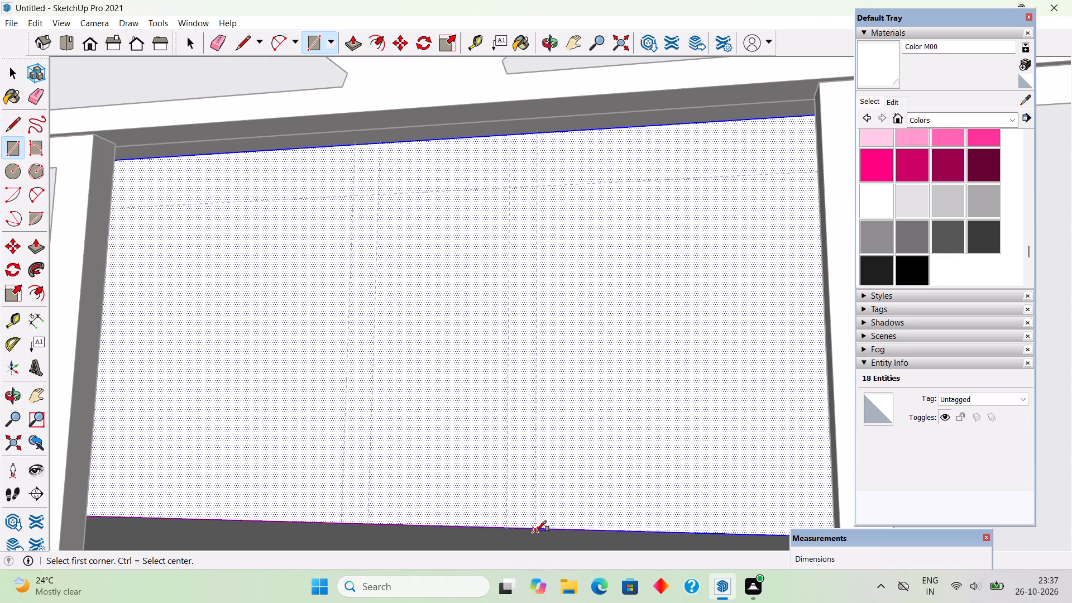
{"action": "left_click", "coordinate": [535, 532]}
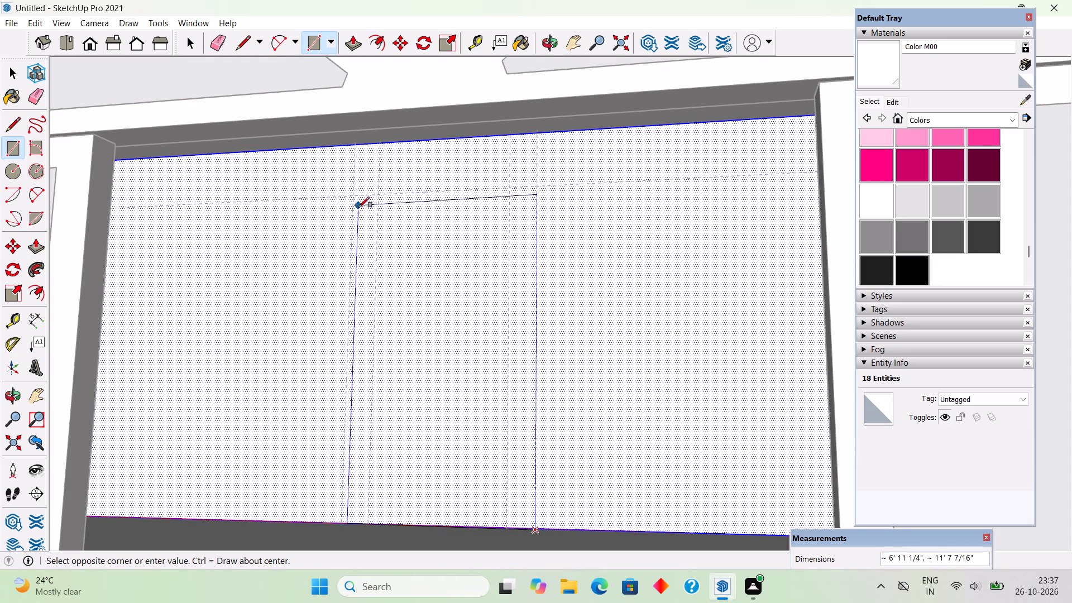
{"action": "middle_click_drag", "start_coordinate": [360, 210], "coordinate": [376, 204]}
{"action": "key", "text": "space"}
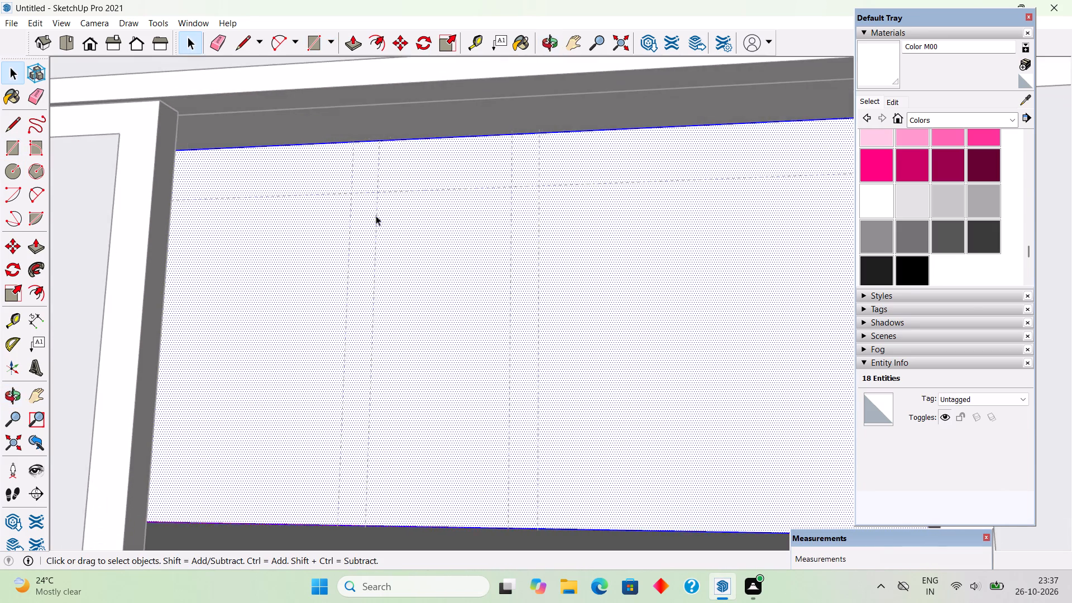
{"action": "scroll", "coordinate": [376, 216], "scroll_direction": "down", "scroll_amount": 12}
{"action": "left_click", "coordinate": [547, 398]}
Examine the ground floor's back wall through the front arched opening and the house as a whole.
{"action": "middle_click_drag", "start_coordinate": [441, 274], "coordinate": [505, 374]}
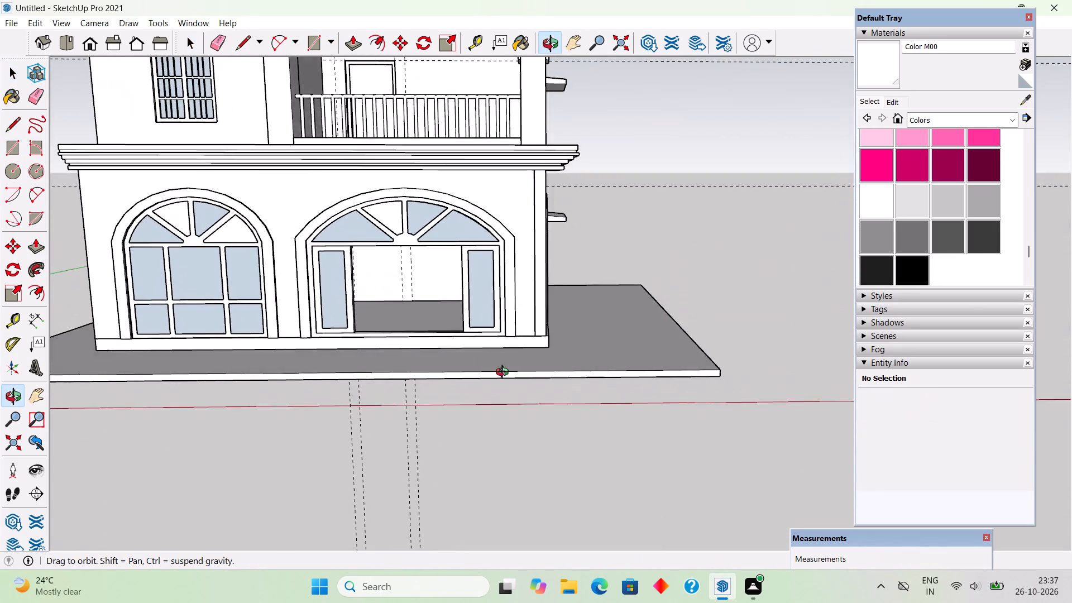
{"action": "middle_click_drag", "start_coordinate": [505, 374], "coordinate": [452, 332]}
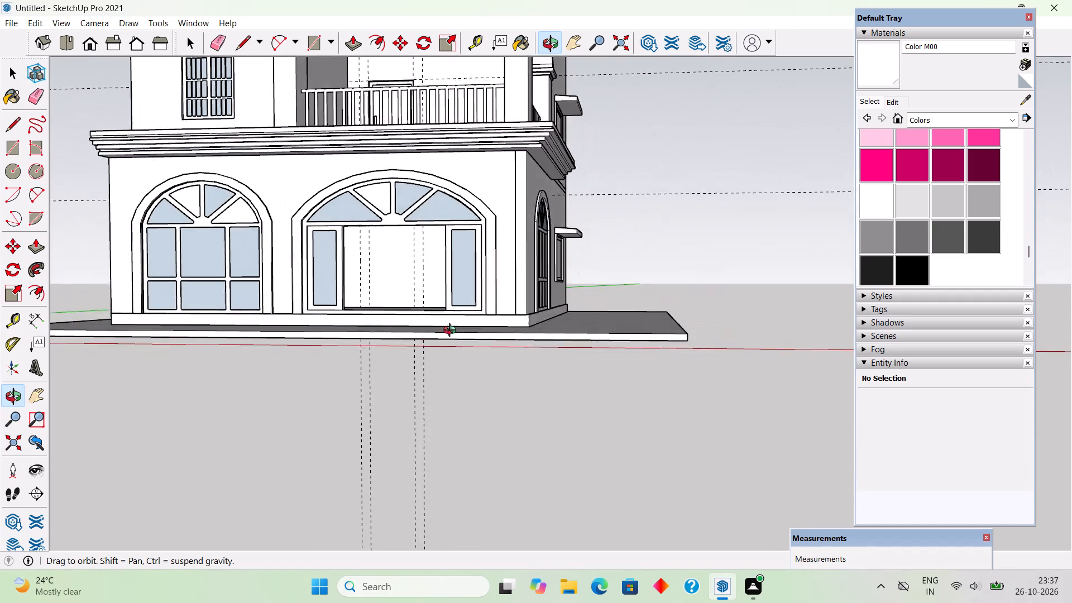
{"action": "middle_click_drag", "start_coordinate": [452, 332], "coordinate": [472, 333]}
{"action": "scroll", "coordinate": [379, 262], "scroll_direction": "up", "scroll_amount": 7}
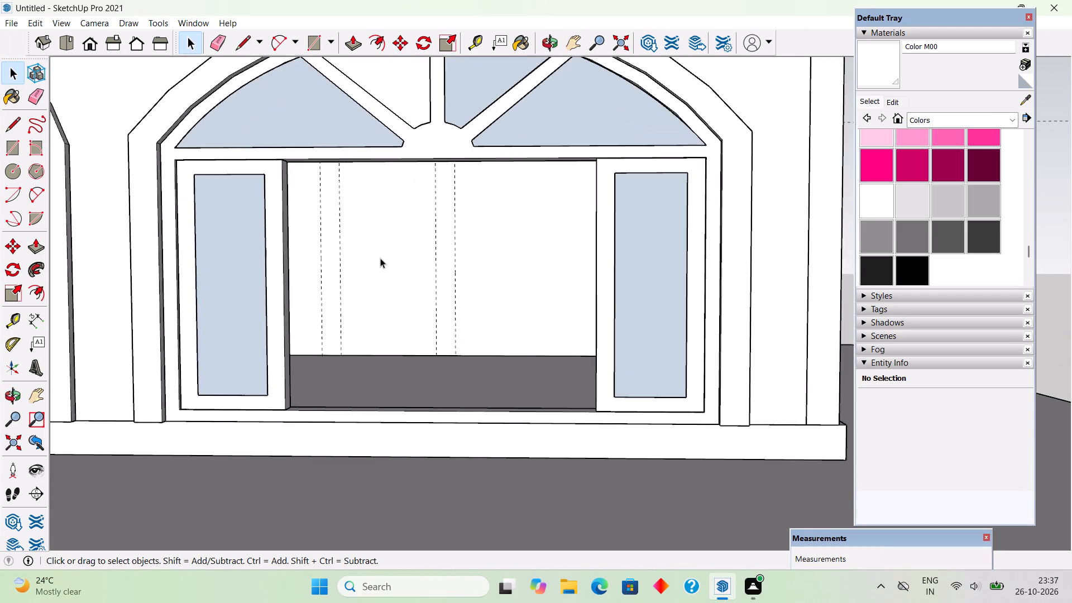
{"action": "scroll", "coordinate": [380, 258], "scroll_direction": "up", "scroll_amount": 9}
{"action": "middle_click_drag", "start_coordinate": [380, 265], "coordinate": [439, 305]}
{"action": "scroll", "coordinate": [439, 305], "scroll_direction": "down", "scroll_amount": 4}
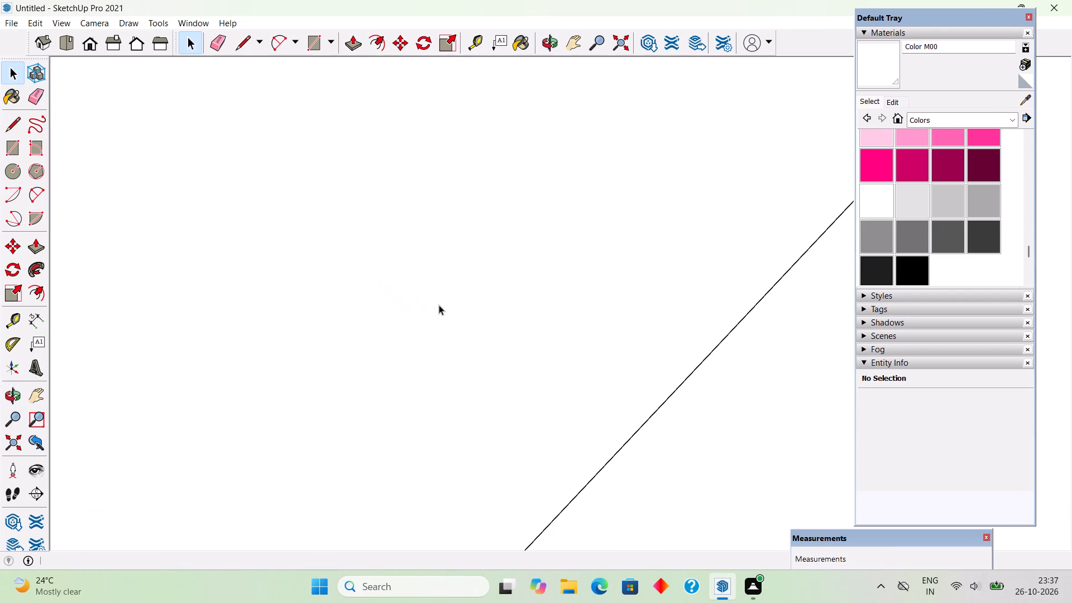
{"action": "left_click", "coordinate": [12, 438]}
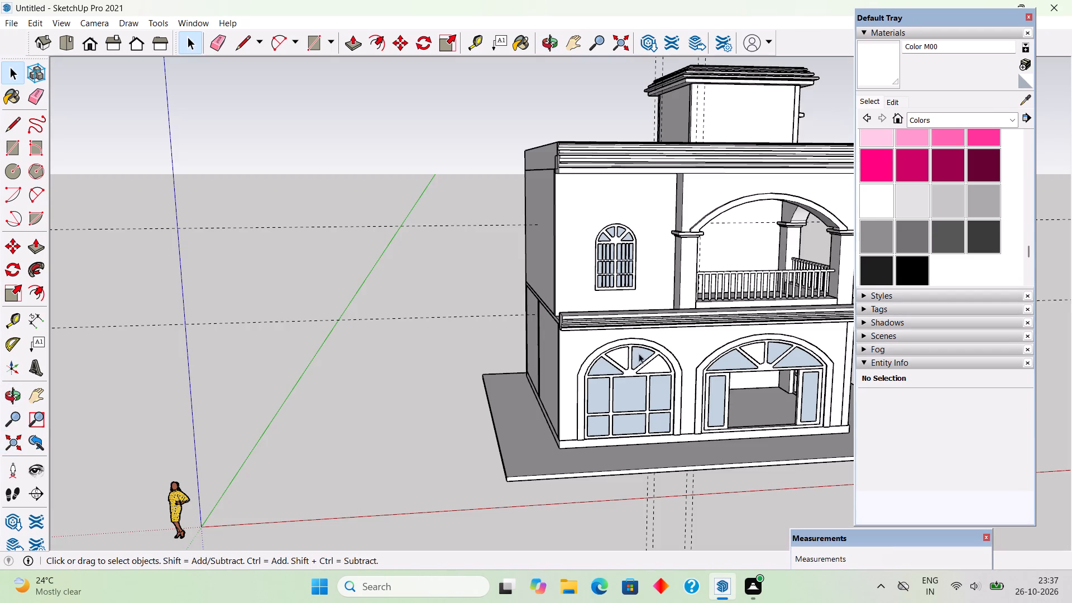
{"action": "middle_click_drag", "start_coordinate": [624, 355], "coordinate": [442, 295]}
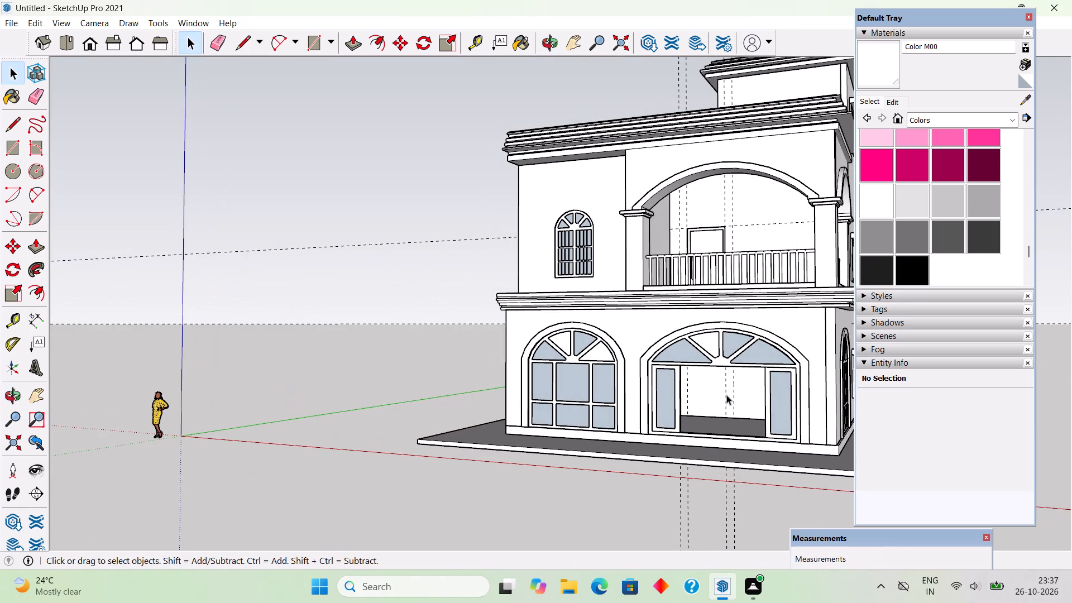
Select the ground floor's back wall group and measure from its right edge to the nearer inner vertical guide.
{"action": "left_click", "coordinate": [724, 393]}
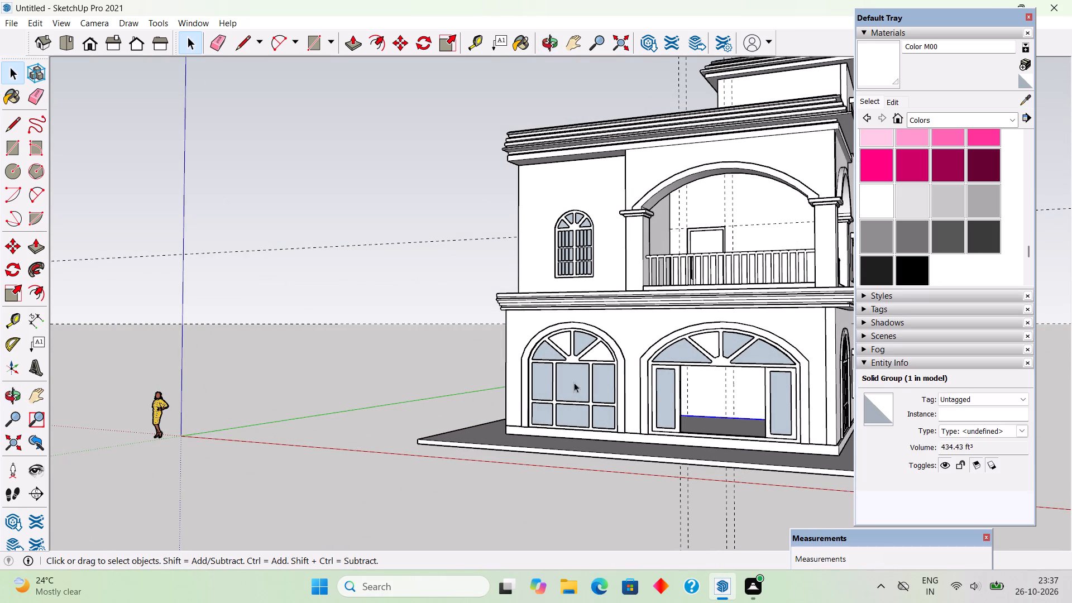
{"action": "middle_click_drag", "start_coordinate": [524, 382], "coordinate": [631, 418]}
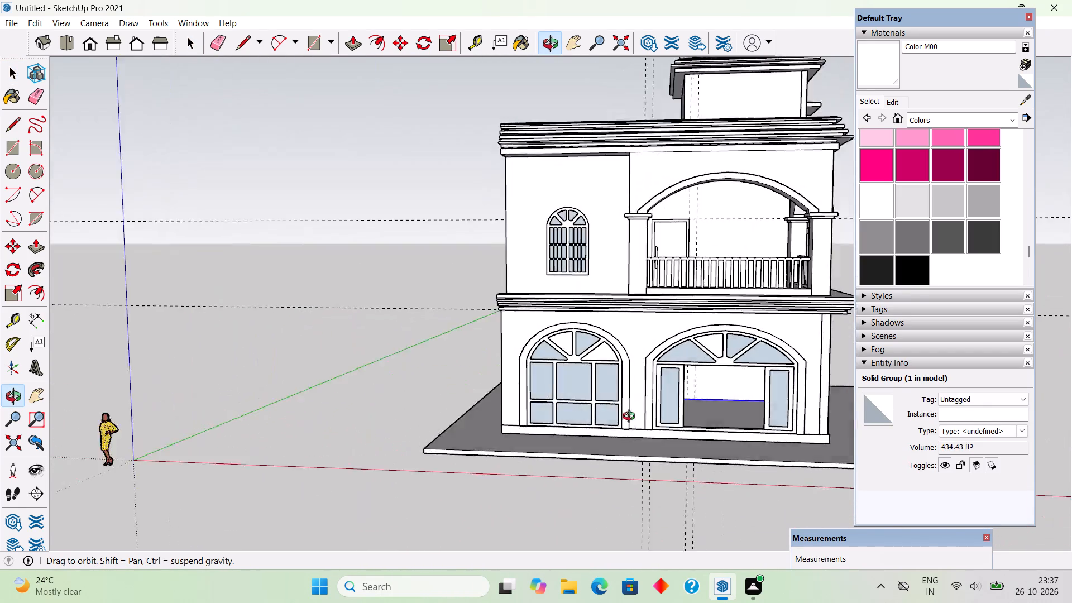
{"action": "middle_click_drag", "start_coordinate": [631, 418], "coordinate": [774, 415]}
{"action": "scroll", "coordinate": [681, 379], "scroll_direction": "up", "scroll_amount": 3}
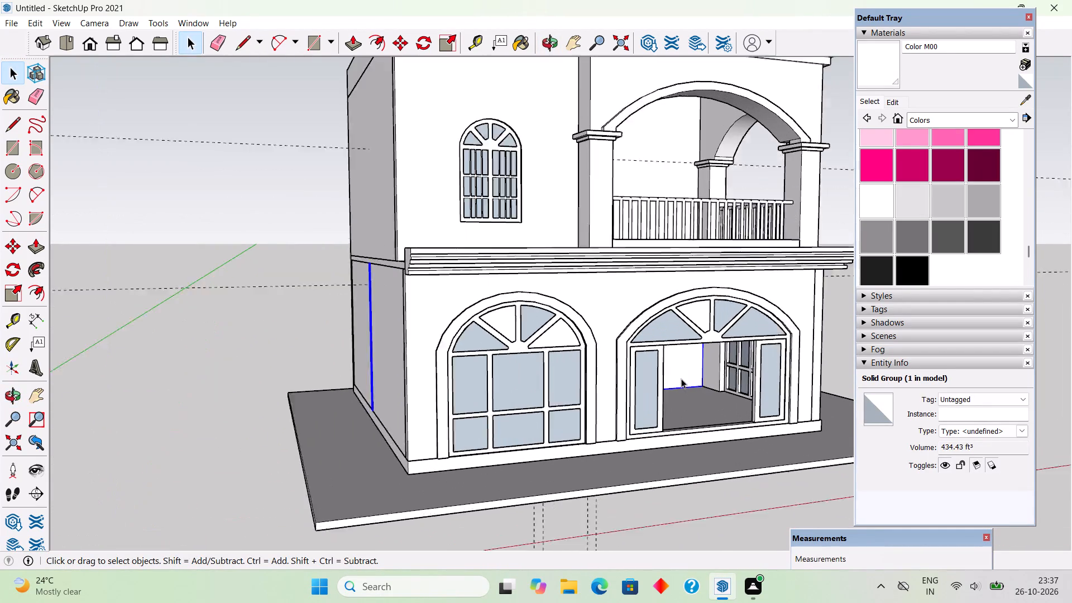
{"action": "scroll", "coordinate": [681, 379], "scroll_direction": "up", "scroll_amount": 1}
{"action": "middle_click_drag", "start_coordinate": [620, 339], "coordinate": [290, 353]}
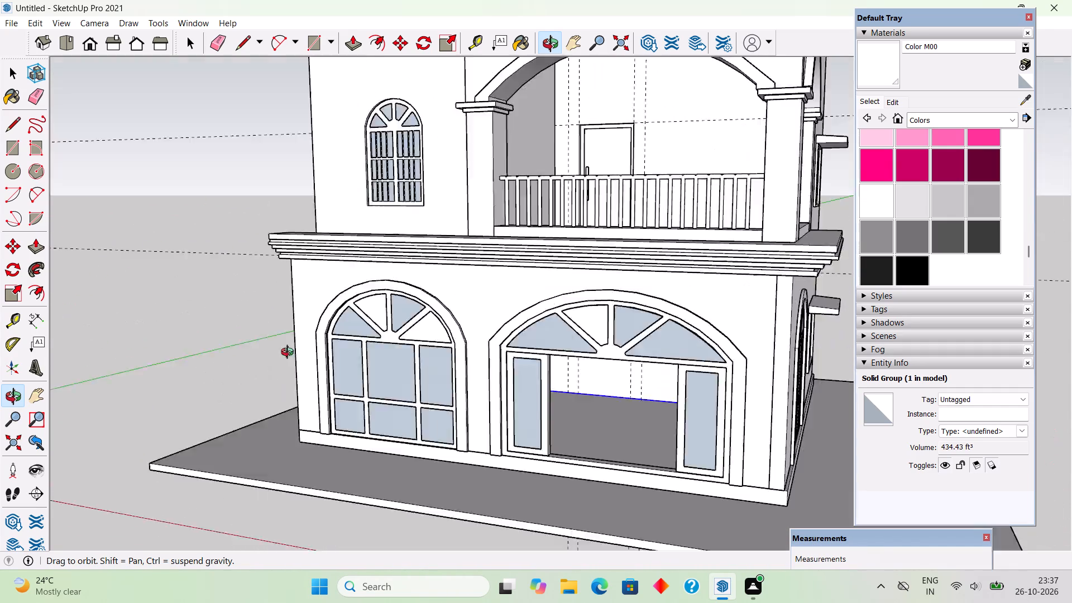
{"action": "middle_click_drag", "start_coordinate": [290, 353], "coordinate": [577, 350]}
{"action": "scroll", "coordinate": [706, 374], "scroll_direction": "up", "scroll_amount": 3}
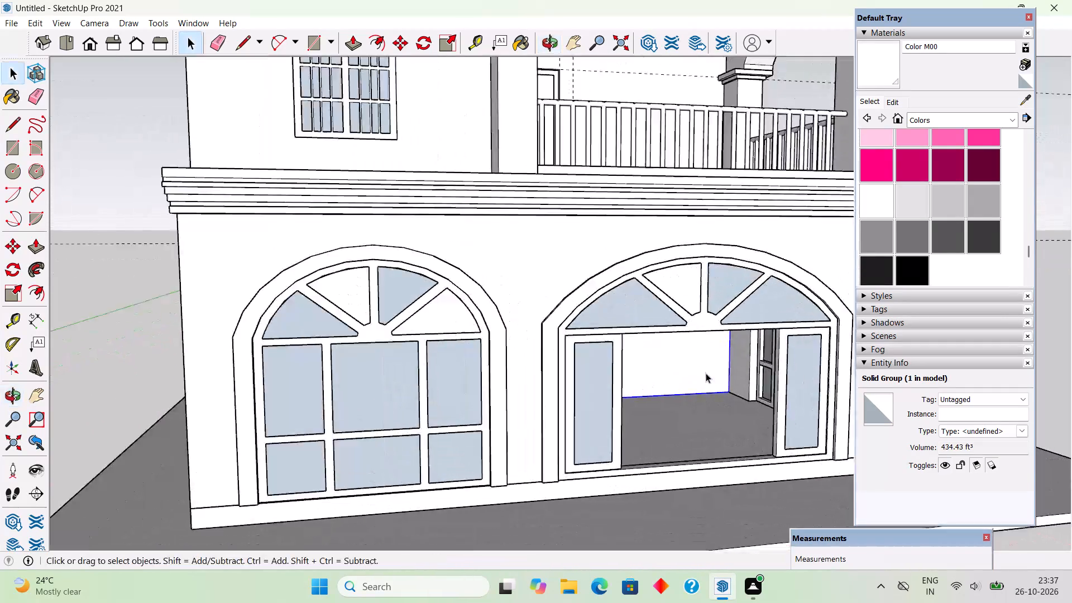
{"action": "scroll", "coordinate": [706, 373], "scroll_direction": "up", "scroll_amount": 5}
{"action": "middle_click_drag", "start_coordinate": [670, 326], "coordinate": [628, 311]}
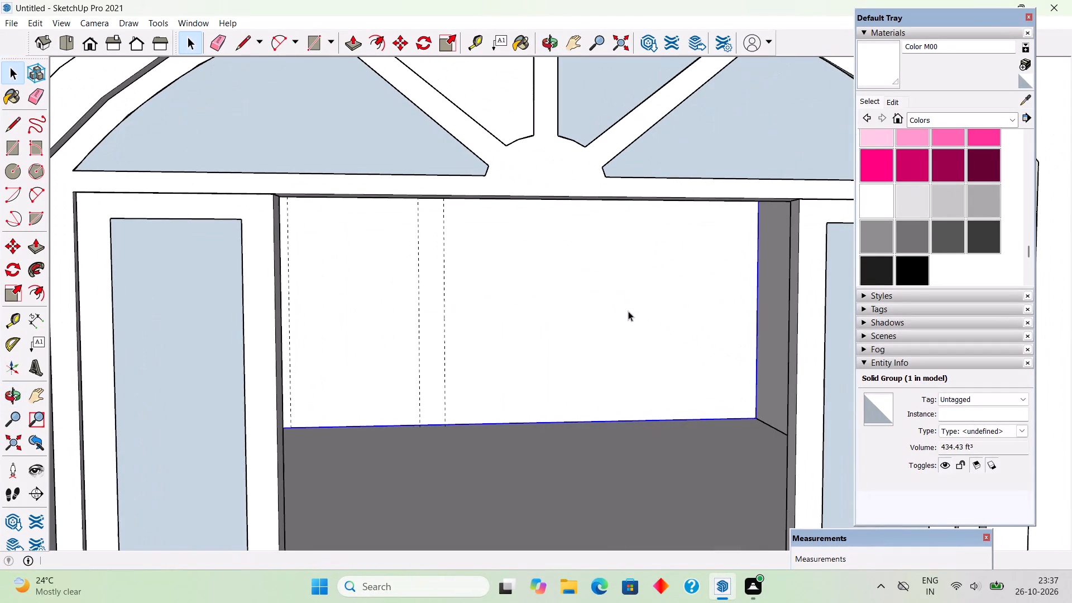
{"action": "key", "text": "t"}
{"action": "left_click", "coordinate": [754, 347]}
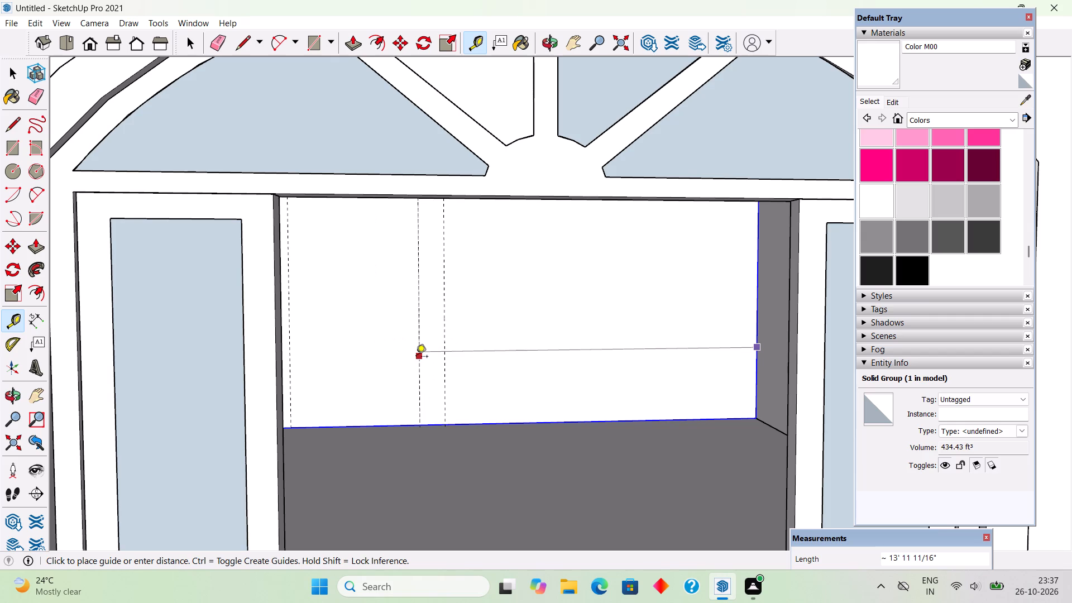
{"action": "key", "text": "space"}
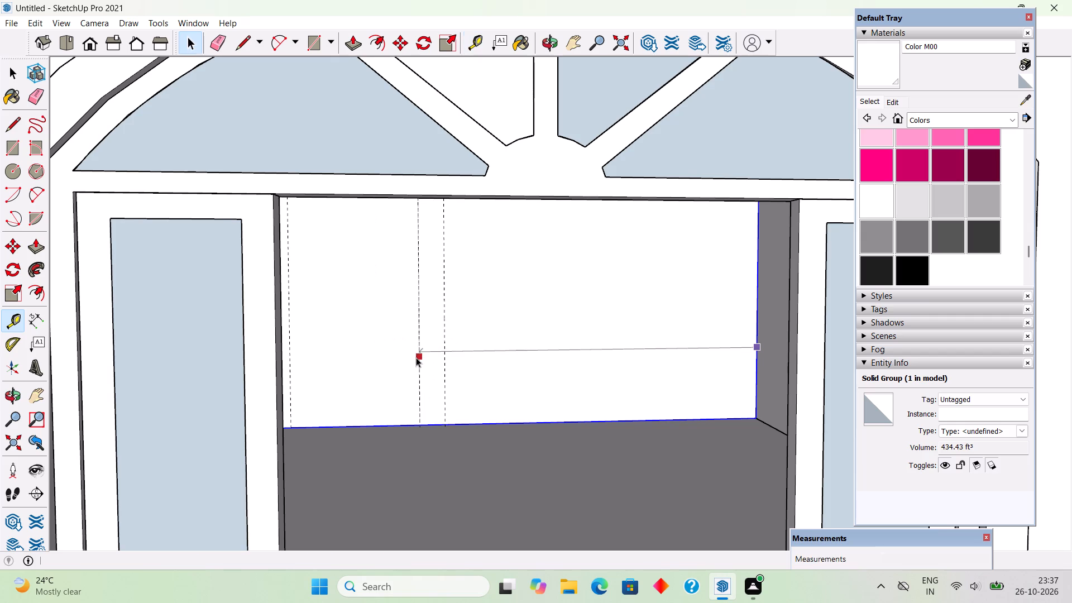
Invert the selection and hide everything except the ground floor's back wall.
{"action": "scroll", "coordinate": [415, 357], "scroll_direction": "down", "scroll_amount": 15}
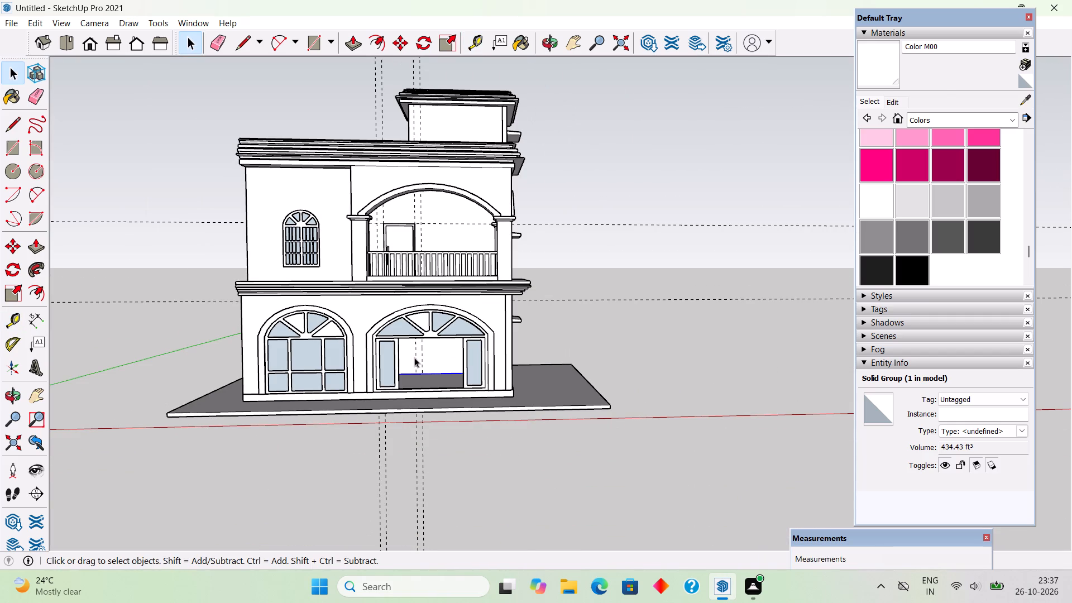
{"action": "right_click", "coordinate": [436, 357]}
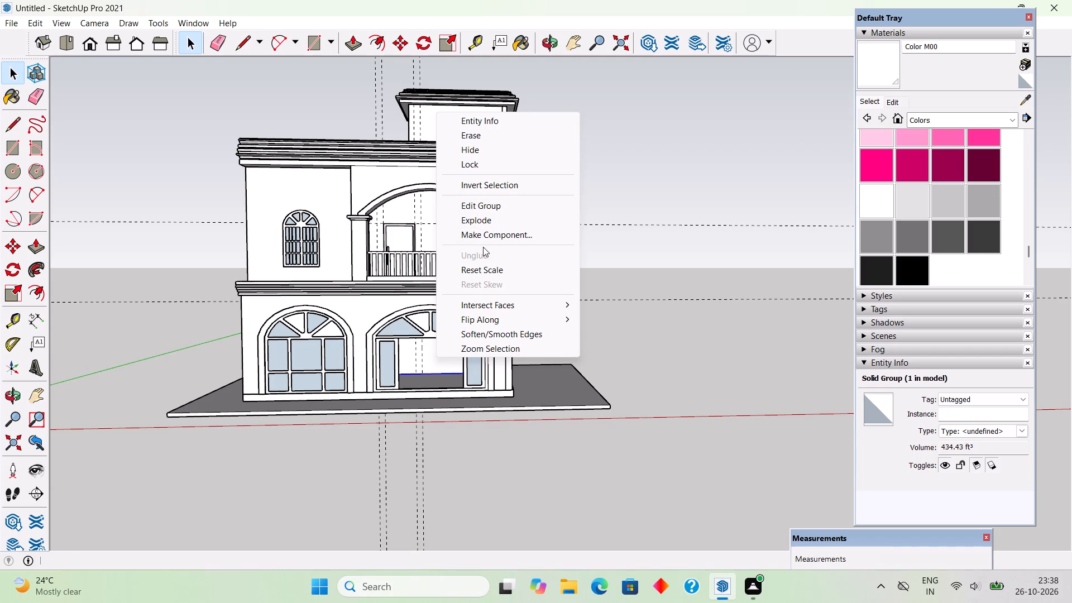
{"action": "left_click", "coordinate": [485, 180]}
{"action": "right_click", "coordinate": [485, 180]}
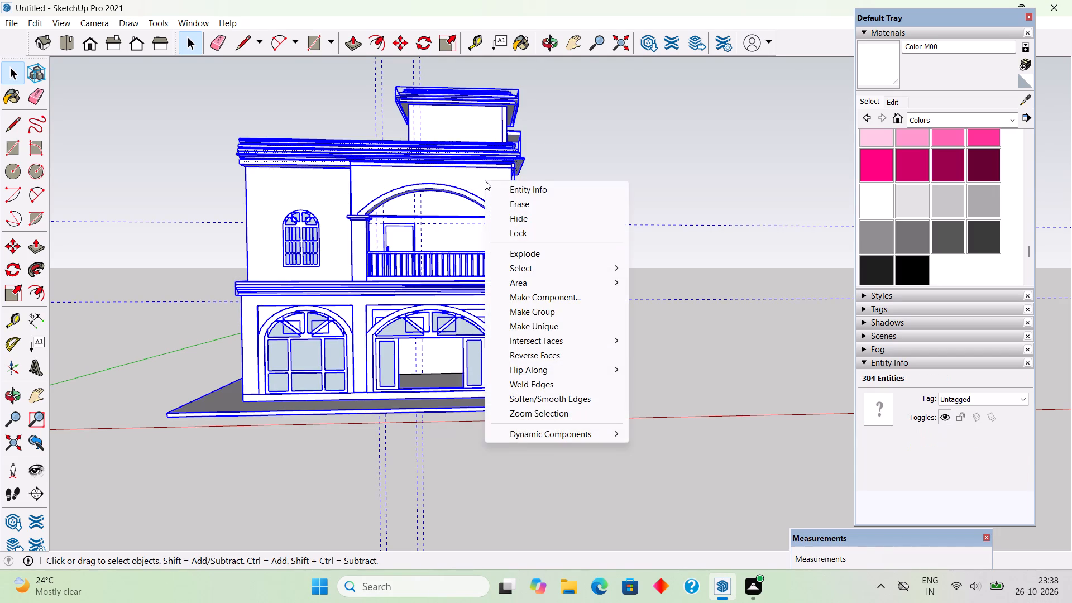
{"action": "left_click", "coordinate": [498, 217]}
Add a vertical guide 12' in from the back wall's right edge and a second one 6.5' further left.
{"action": "scroll", "coordinate": [374, 353], "scroll_direction": "up", "scroll_amount": 4}
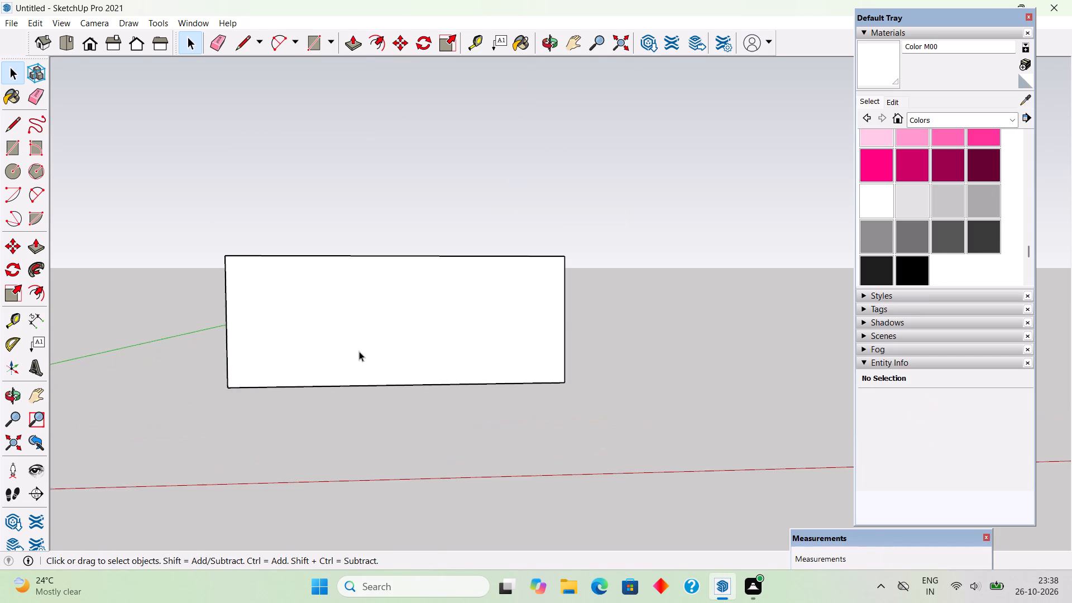
{"action": "scroll", "coordinate": [359, 351], "scroll_direction": "up", "scroll_amount": 2}
{"action": "key", "text": "r"}
{"action": "key", "text": "t"}
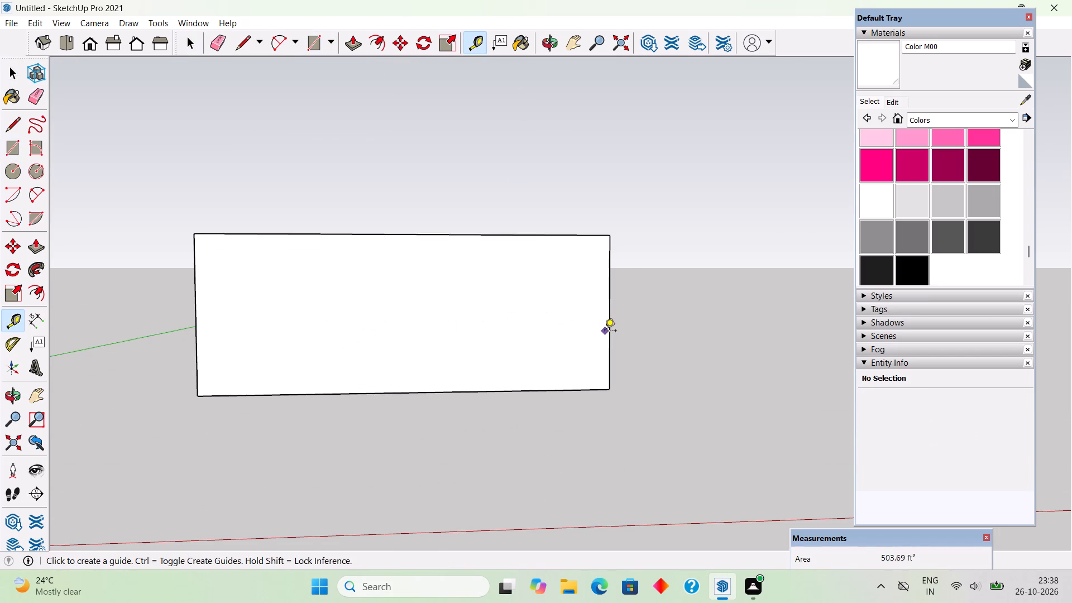
{"action": "left_click", "coordinate": [612, 333]}
{"action": "type", "text": "12'"}
{"action": "key", "text": "Return"}
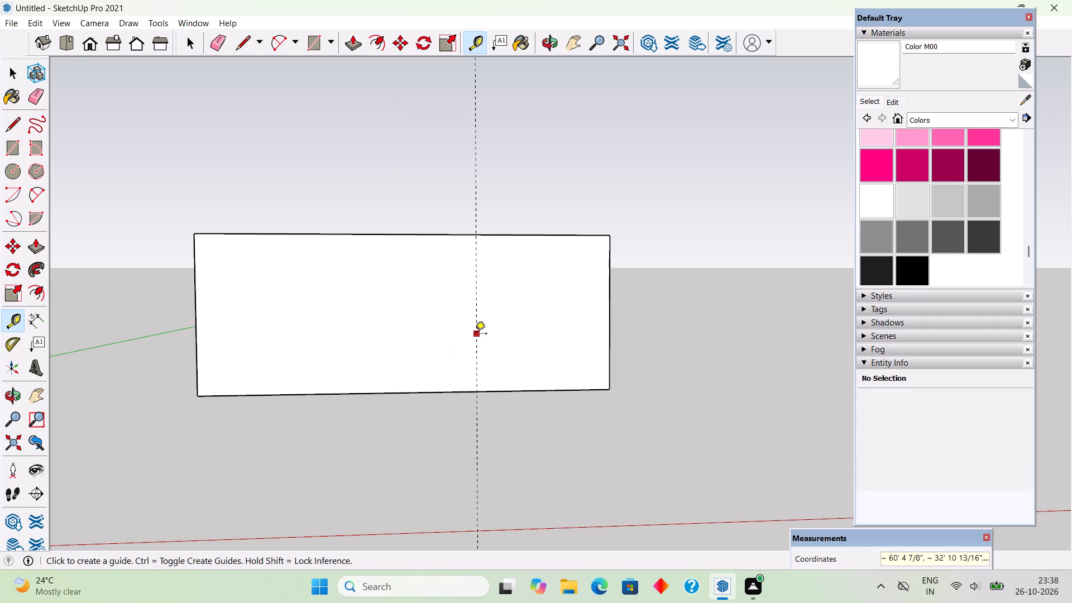
{"action": "left_click", "coordinate": [475, 334]}
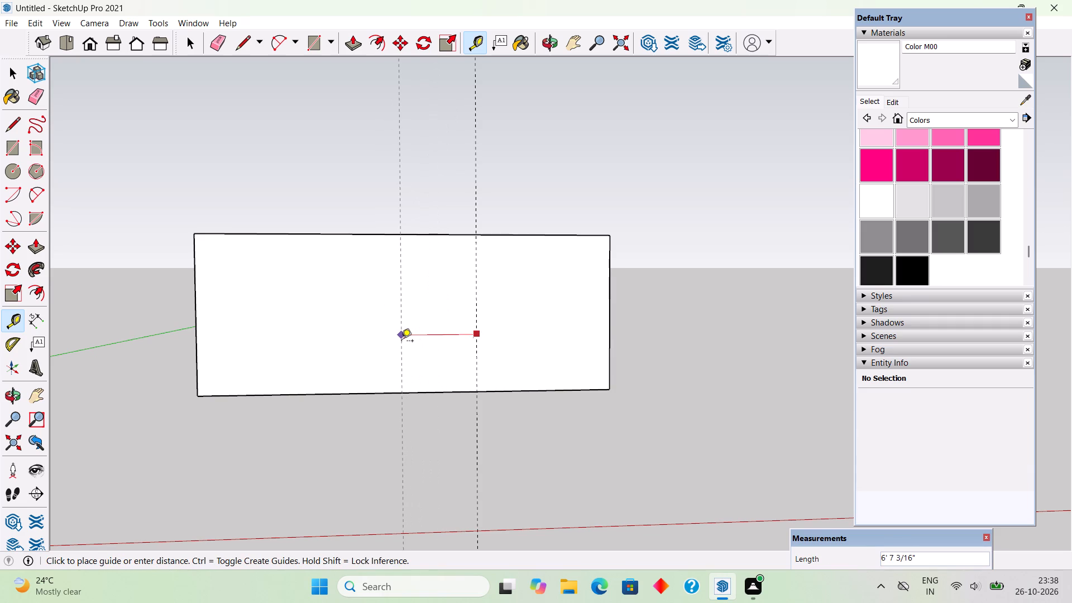
{"action": "key", "text": "6"}
{"action": "type", "text": ".5'"}
{"action": "key", "text": "Return"}
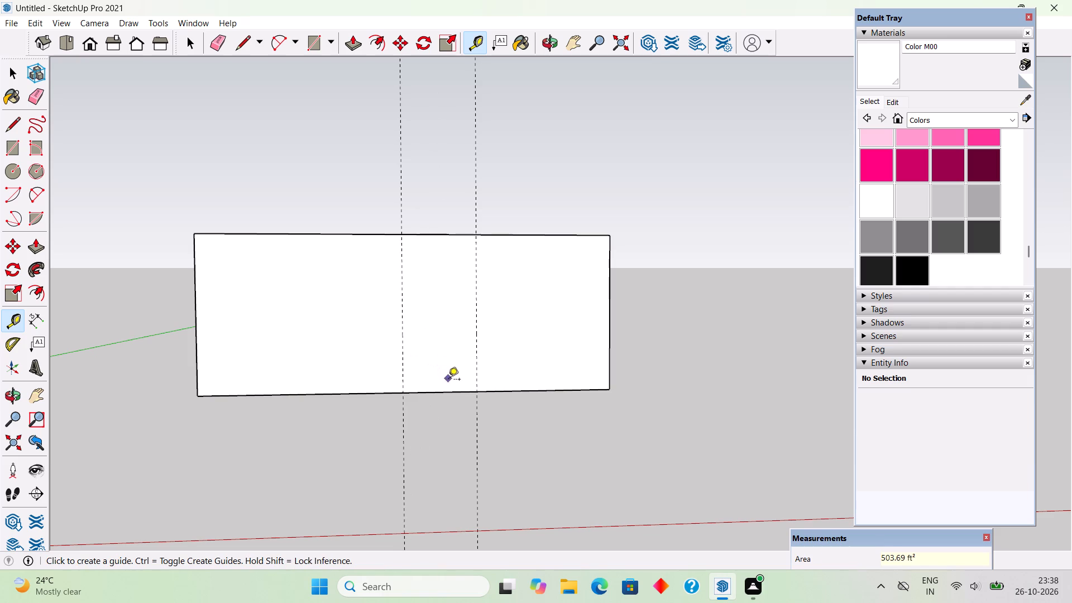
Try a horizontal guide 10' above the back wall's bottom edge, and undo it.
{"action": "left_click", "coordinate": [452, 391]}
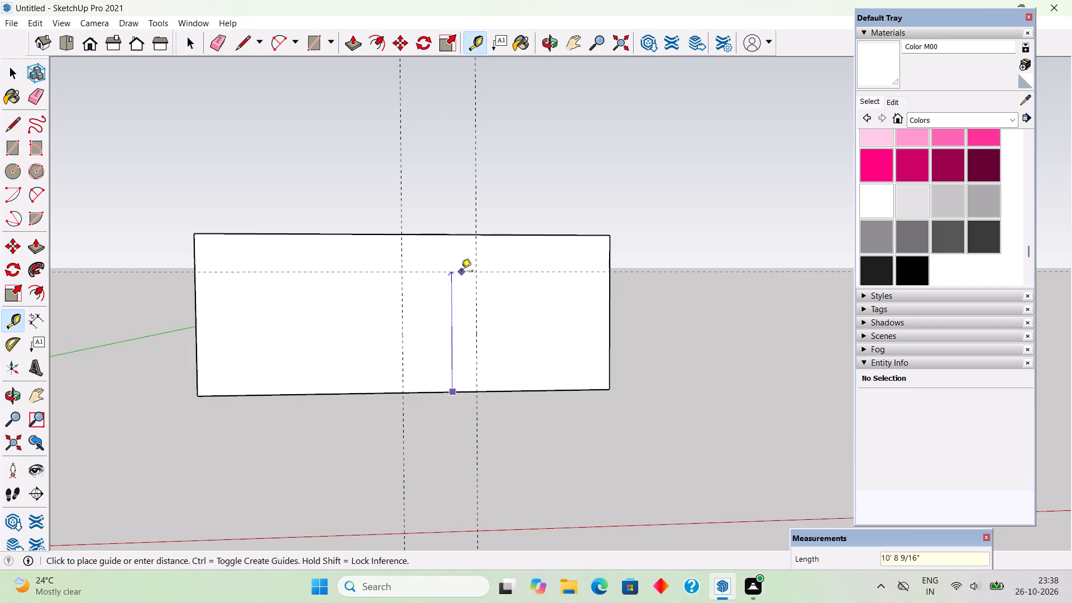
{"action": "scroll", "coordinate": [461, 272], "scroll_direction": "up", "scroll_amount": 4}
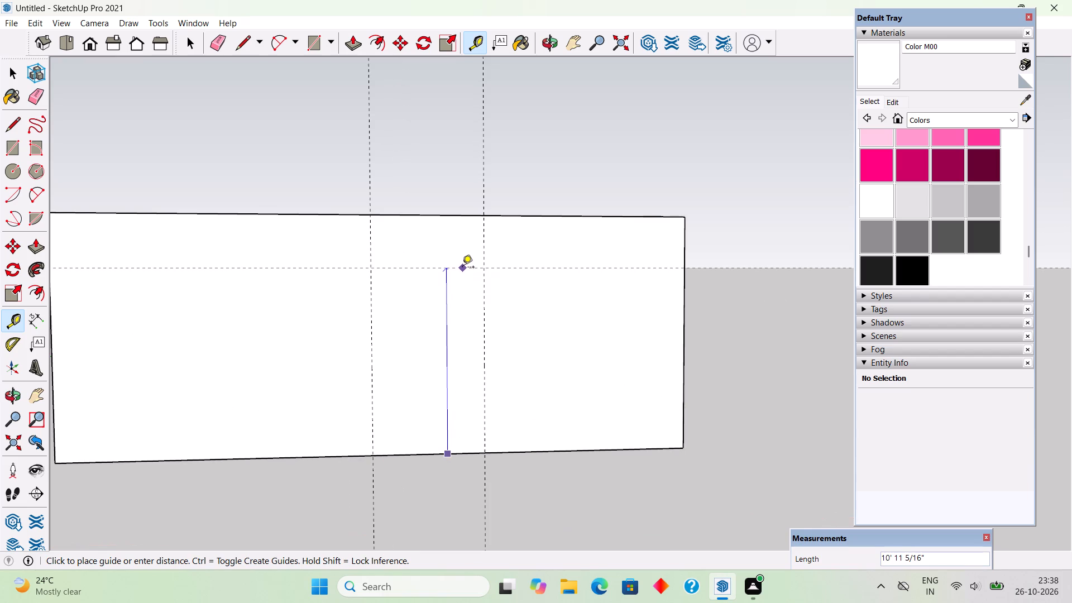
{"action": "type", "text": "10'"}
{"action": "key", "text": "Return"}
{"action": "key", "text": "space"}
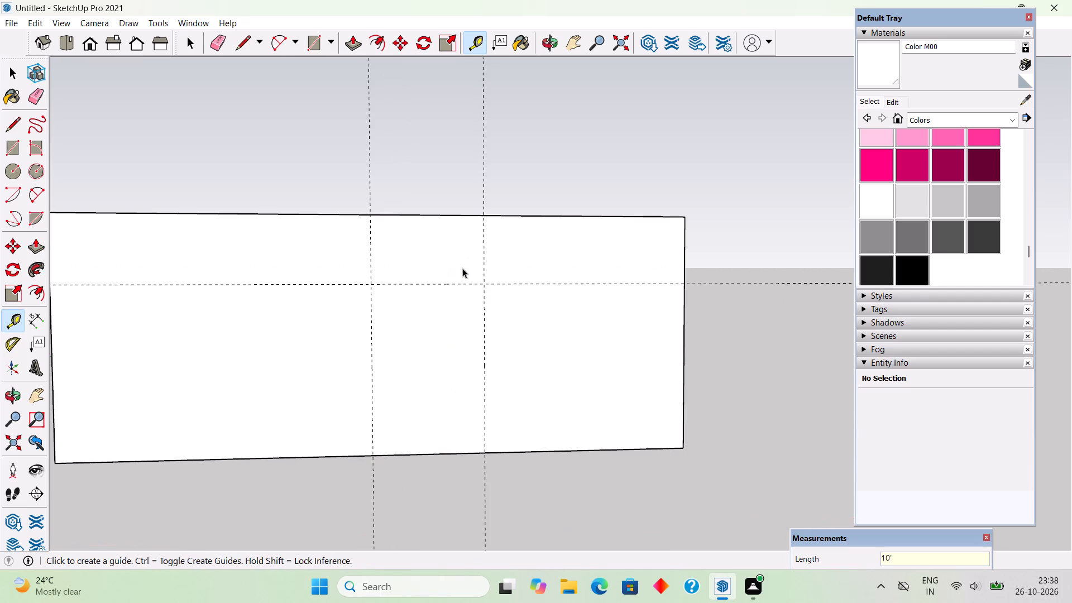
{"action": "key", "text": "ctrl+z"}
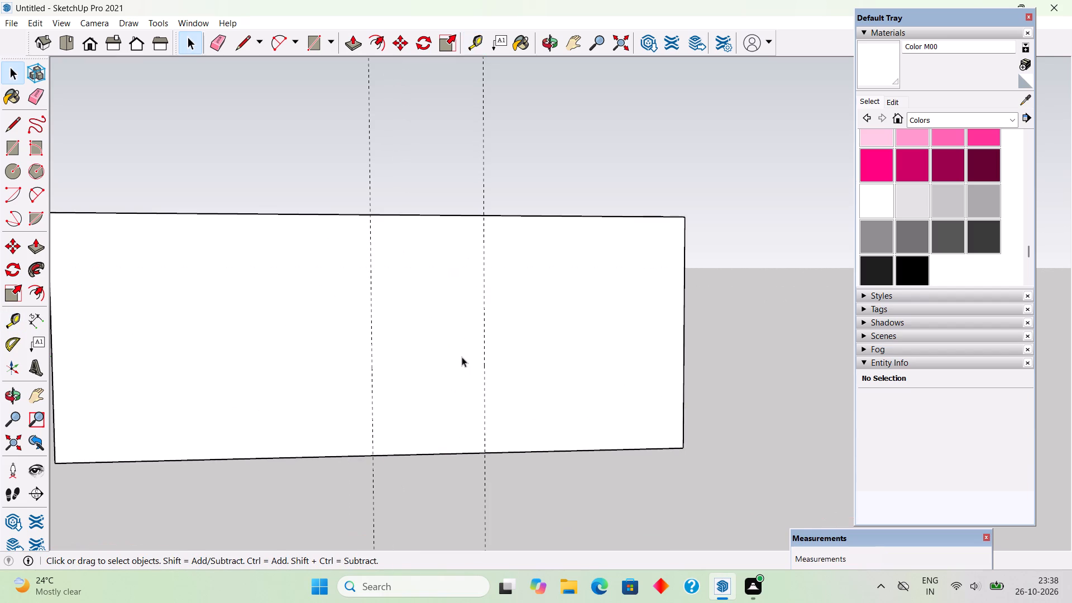
Add a horizontal guide 11.5' above the back wall's bottom edge.
{"action": "key", "text": "t"}
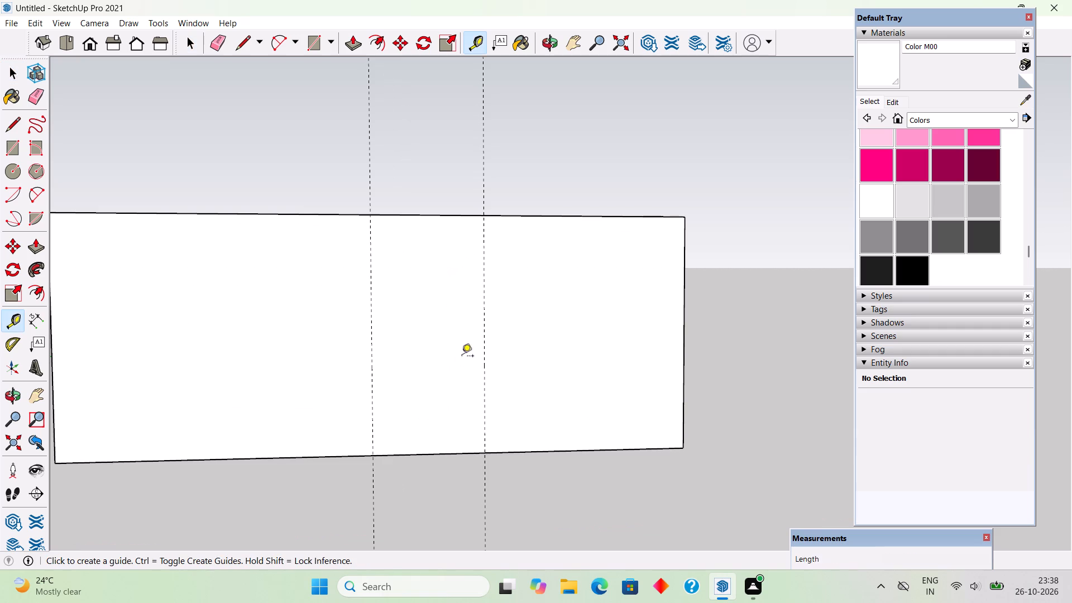
{"action": "left_click", "coordinate": [454, 455]}
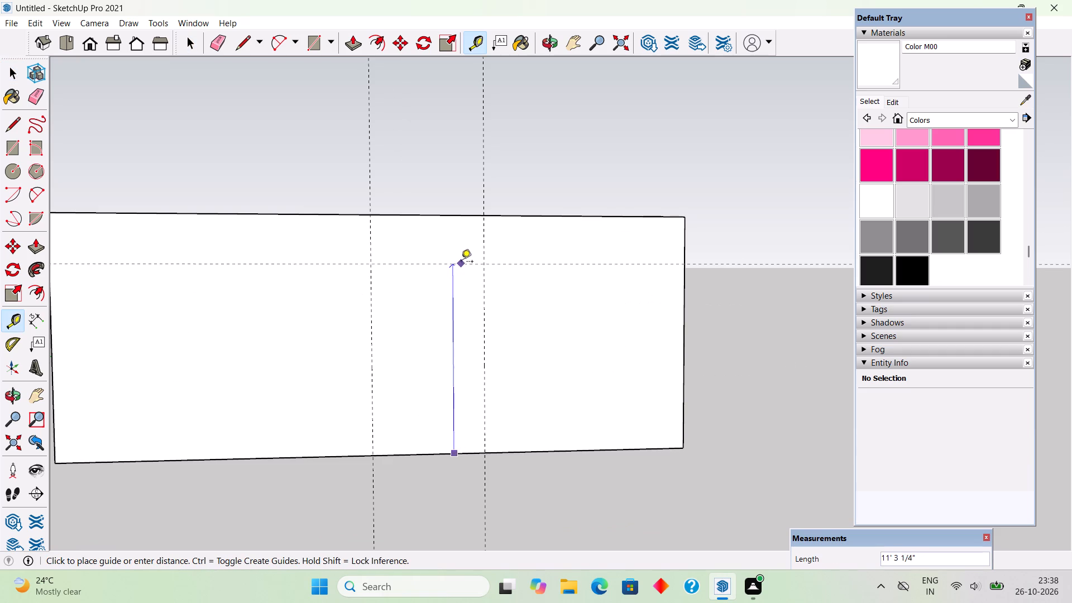
{"action": "type", "text": "11.5'"}
{"action": "key", "text": "Return"}
{"action": "key", "text": "space"}
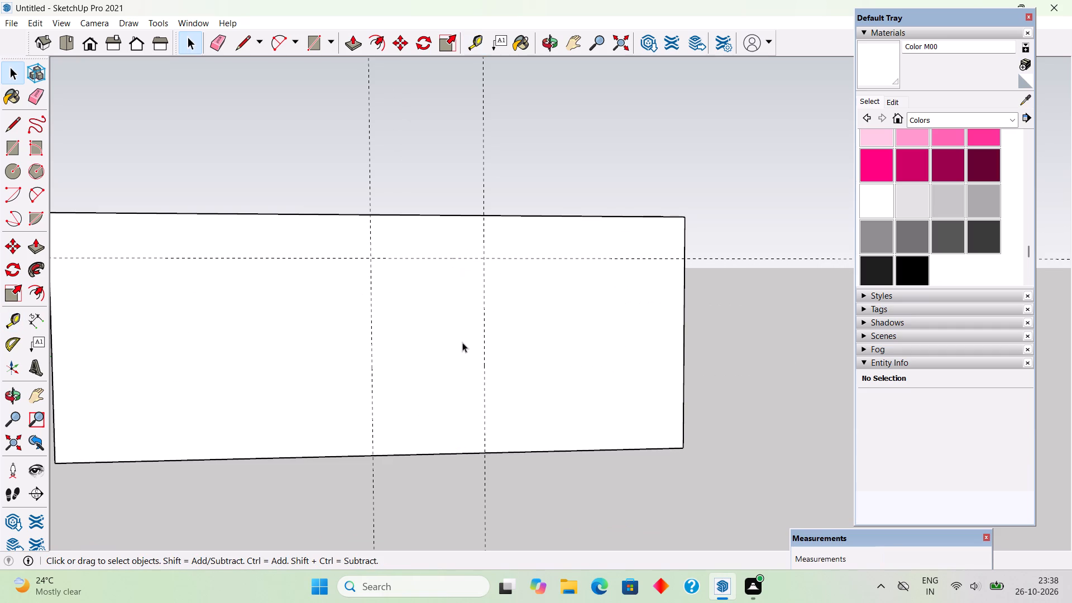
Inside the back wall group, draw a rectangle between the guides down to the bottom edge and push it through as a doorway.
{"action": "triple_click", "coordinate": [462, 342]}
{"action": "key", "text": "r"}
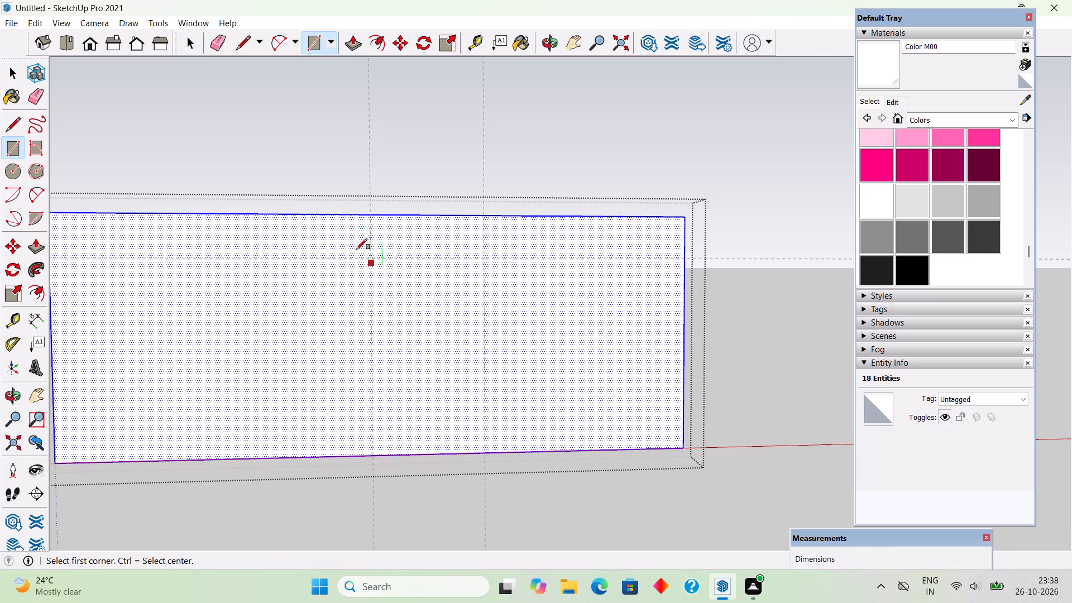
{"action": "left_click", "coordinate": [370, 260]}
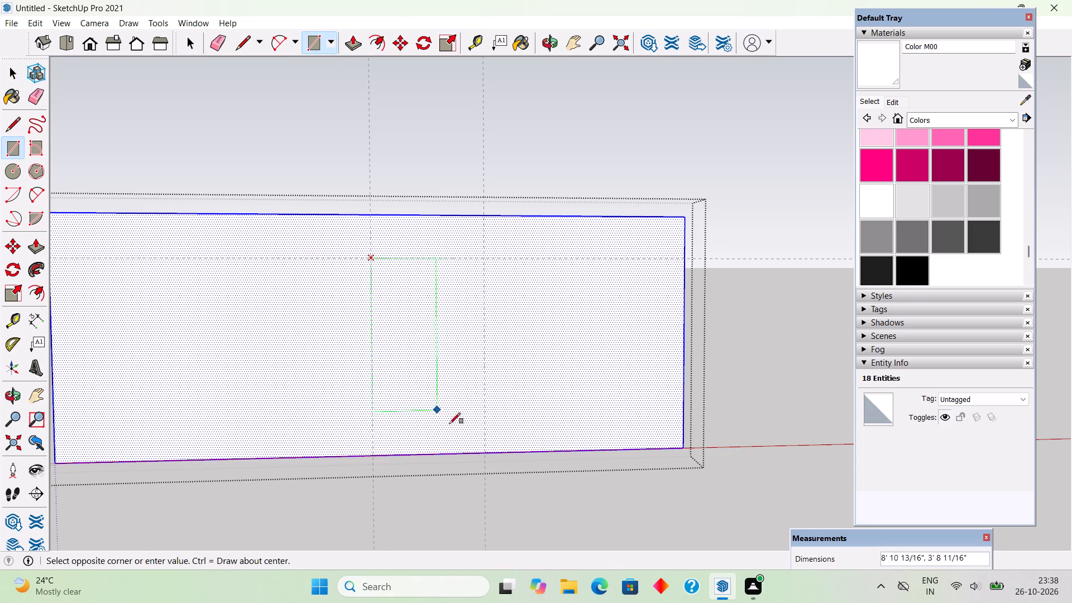
{"action": "left_click", "coordinate": [484, 453]}
{"action": "key", "text": "p"}
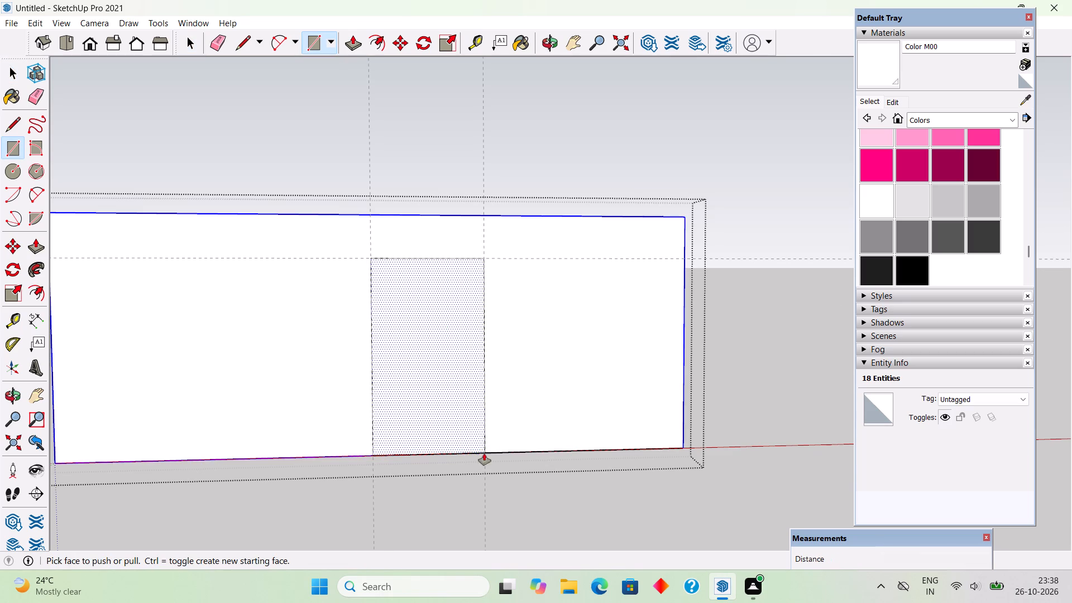
{"action": "left_click_drag", "start_coordinate": [466, 442], "coordinate": [446, 387]}
{"action": "key", "text": "space"}
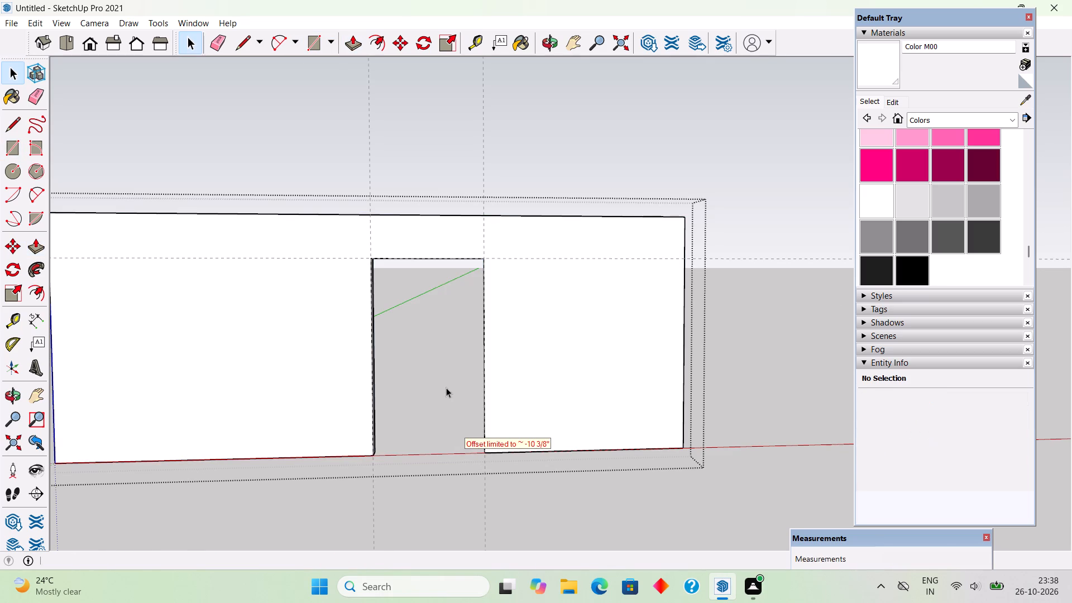
{"action": "left_click", "coordinate": [563, 121]}
Draw a rectangle over the doorway, offset it 4" inward and delete the inner face, leaving a frame outline.
{"action": "scroll", "coordinate": [365, 324], "scroll_direction": "up", "scroll_amount": 4}
{"action": "key", "text": "r"}
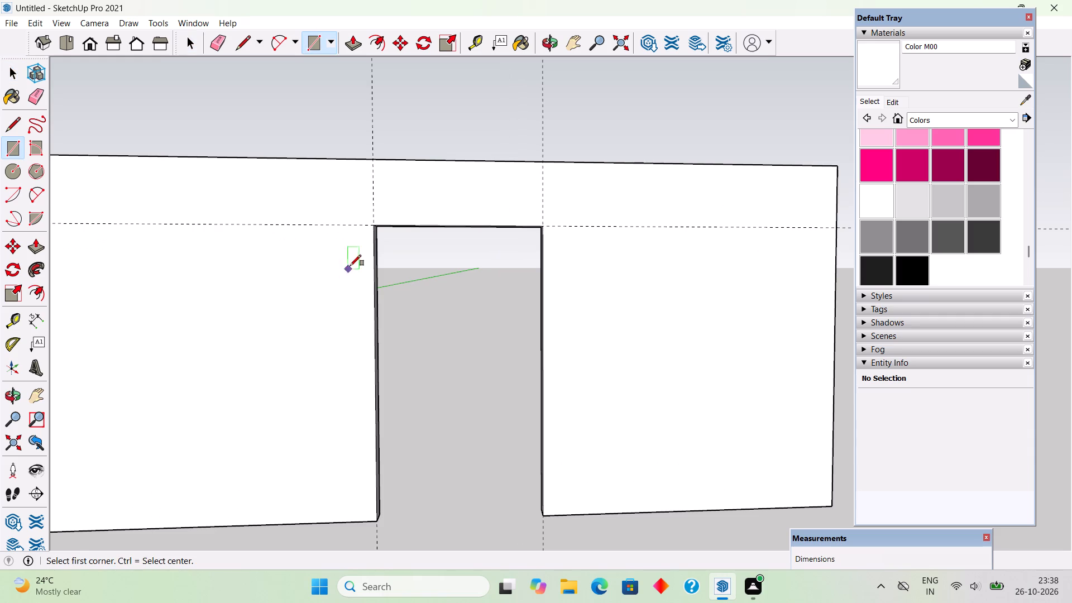
{"action": "left_click", "coordinate": [375, 227]}
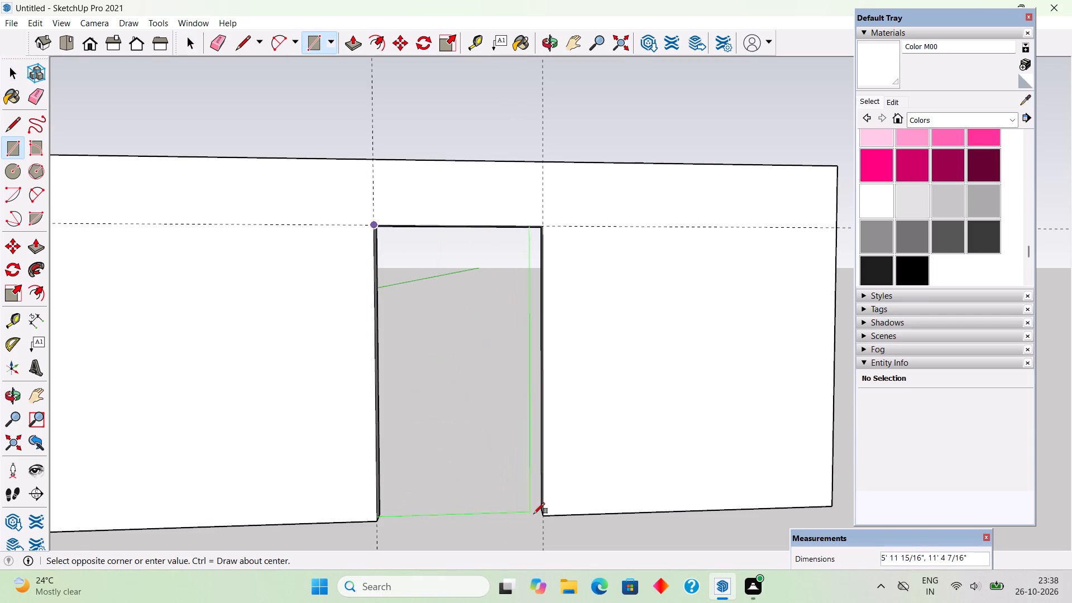
{"action": "left_click", "coordinate": [543, 516]}
{"action": "key", "text": "f"}
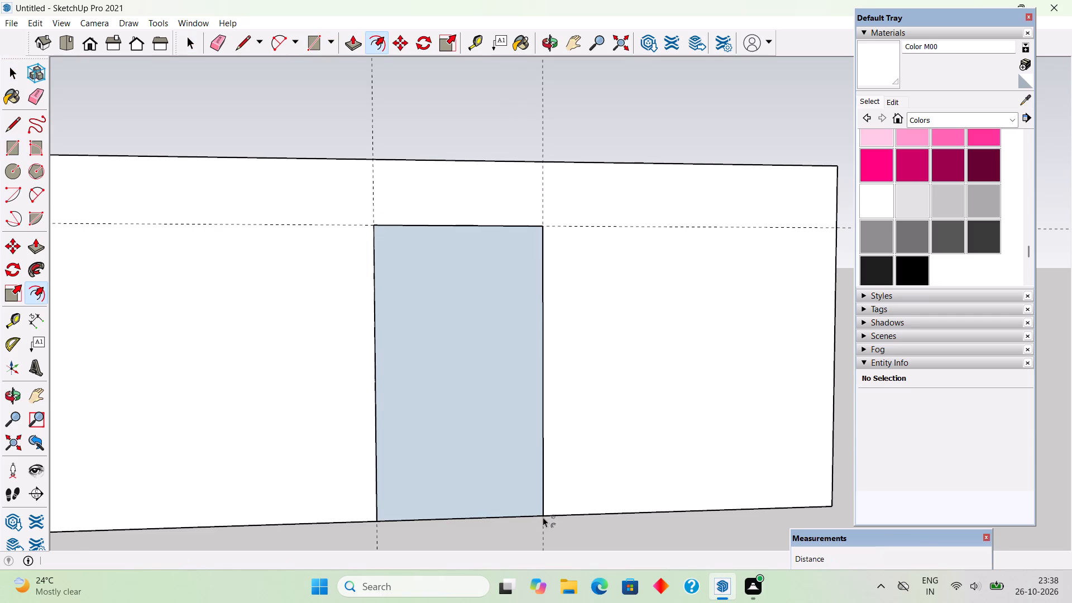
{"action": "left_click", "coordinate": [506, 506]}
{"action": "type", "text": "4\""}
{"action": "key", "text": "Return"}
{"action": "key", "text": "space"}
{"action": "left_click", "coordinate": [502, 484]}
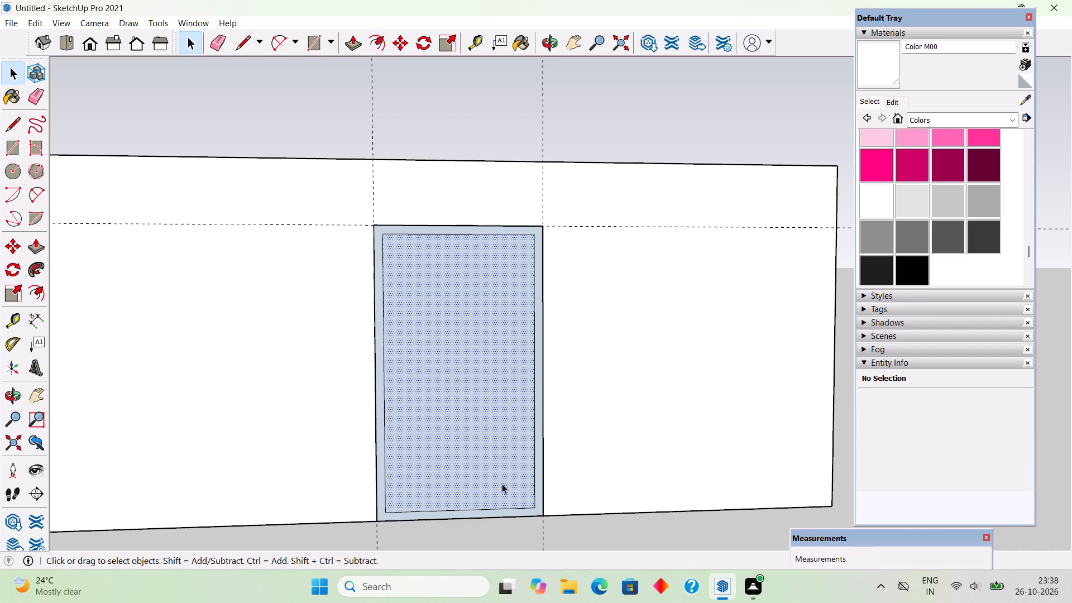
{"action": "key", "text": "Delete"}
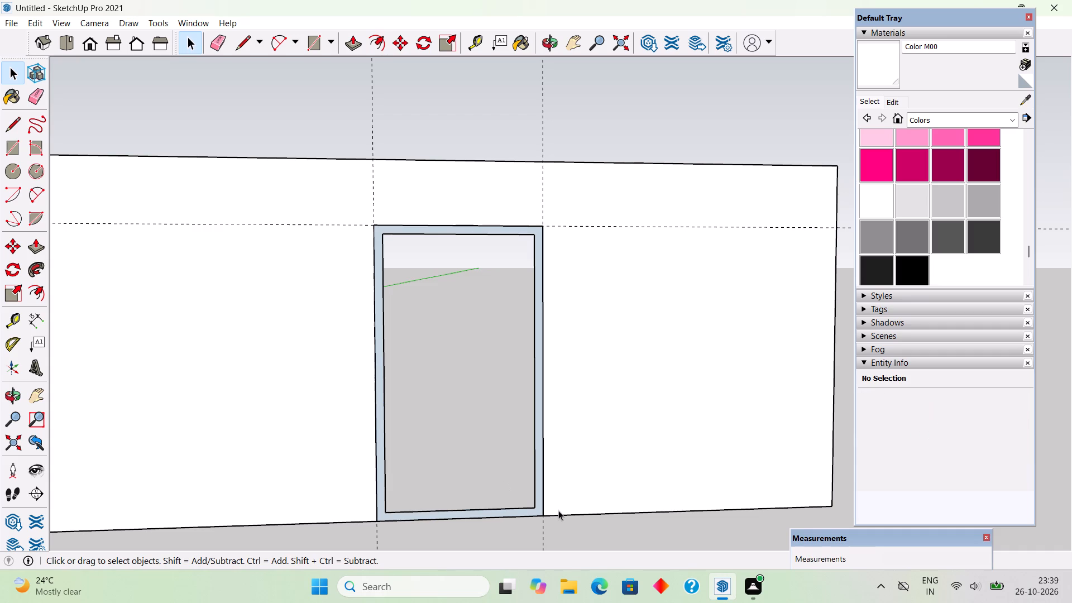
Extrude the door frame face 4" and make the whole frame a group.
{"action": "key", "text": "p"}
{"action": "left_click", "coordinate": [541, 509]}
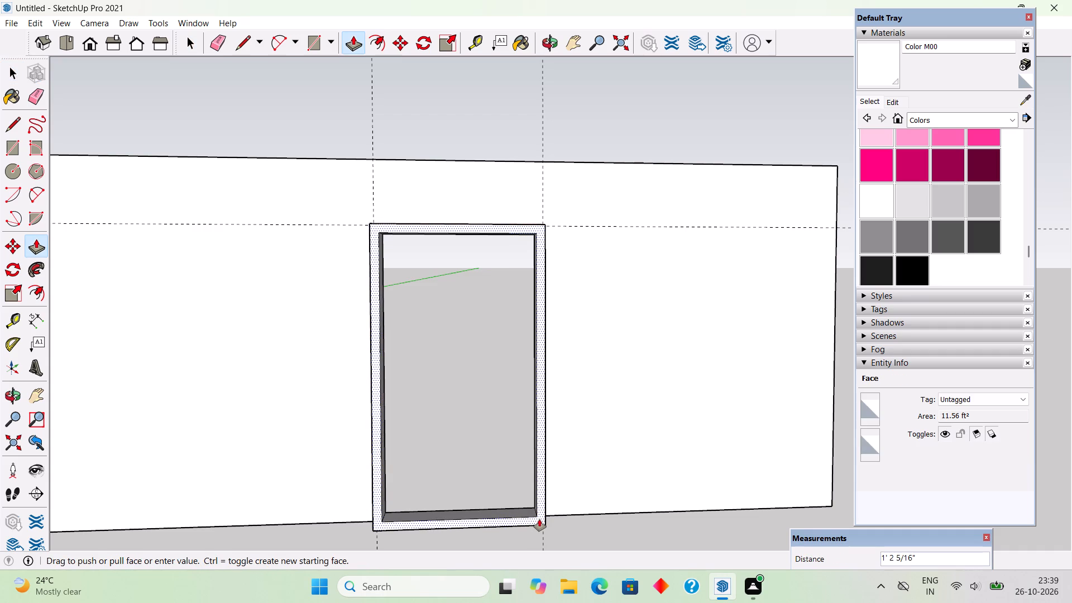
{"action": "type", "text": "4\""}
{"action": "key", "text": "Return"}
{"action": "key", "text": "space"}
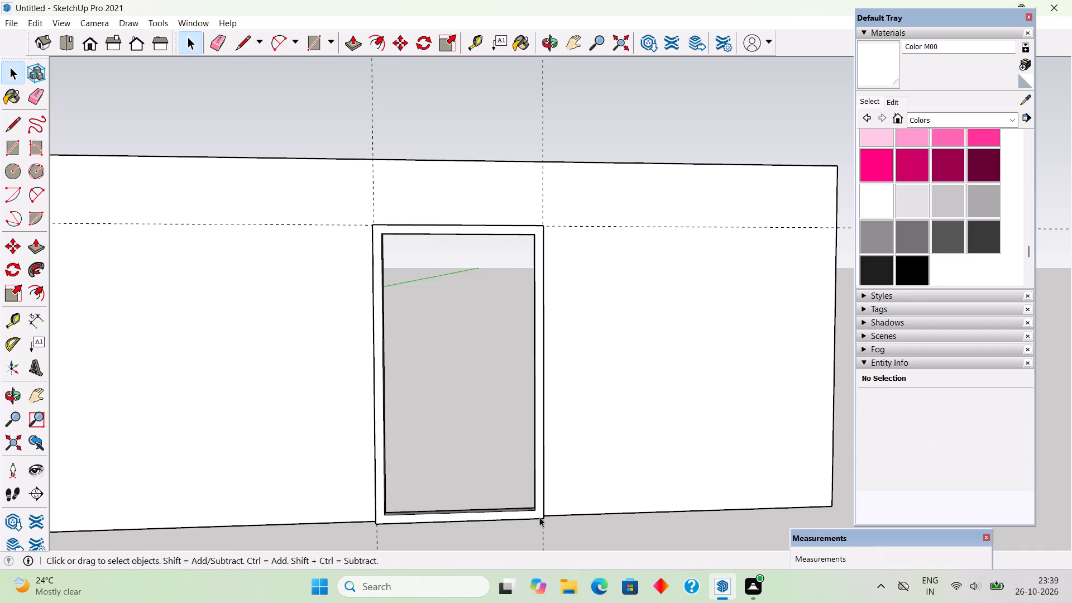
{"action": "triple_click", "coordinate": [537, 501]}
{"action": "right_click", "coordinate": [537, 501]}
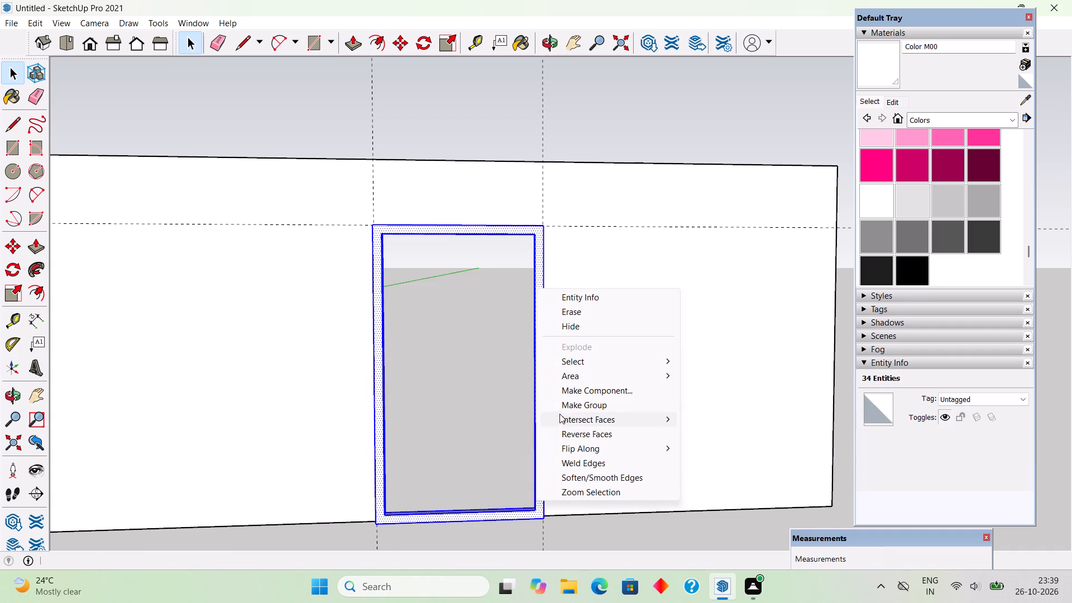
{"action": "left_click", "coordinate": [563, 409]}
Move the door frame group back into the wall's thickness so it sits slightly recessed in the doorway.
{"action": "scroll", "coordinate": [419, 373], "scroll_direction": "down", "scroll_amount": 4}
{"action": "middle_click_drag", "start_coordinate": [396, 382], "coordinate": [566, 513]}
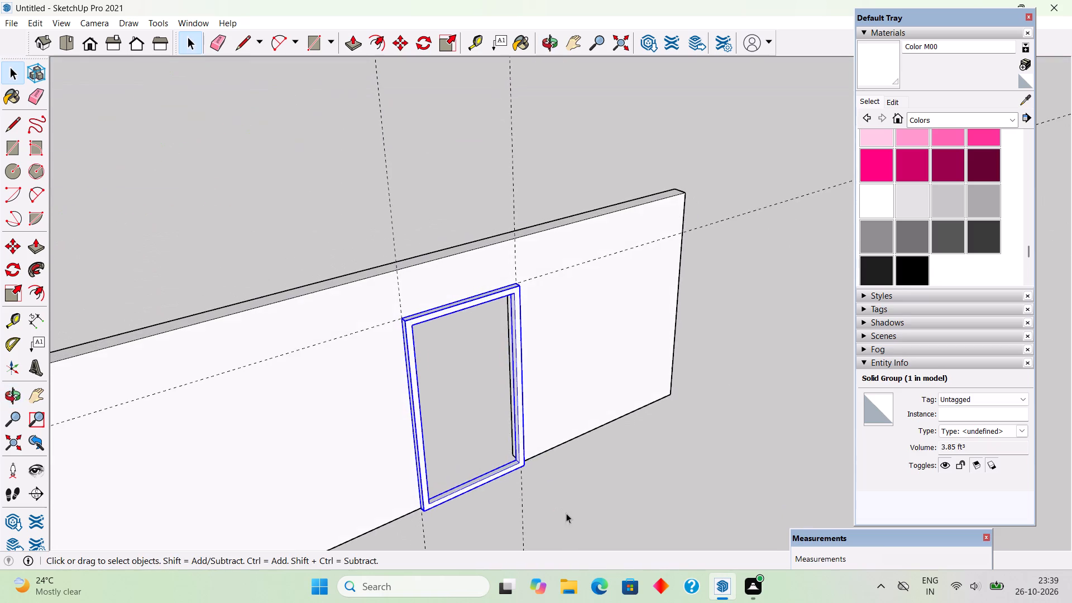
{"action": "scroll", "coordinate": [502, 490], "scroll_direction": "up", "scroll_amount": 10}
{"action": "scroll", "coordinate": [564, 446], "scroll_direction": "up", "scroll_amount": 2}
{"action": "key", "text": "m"}
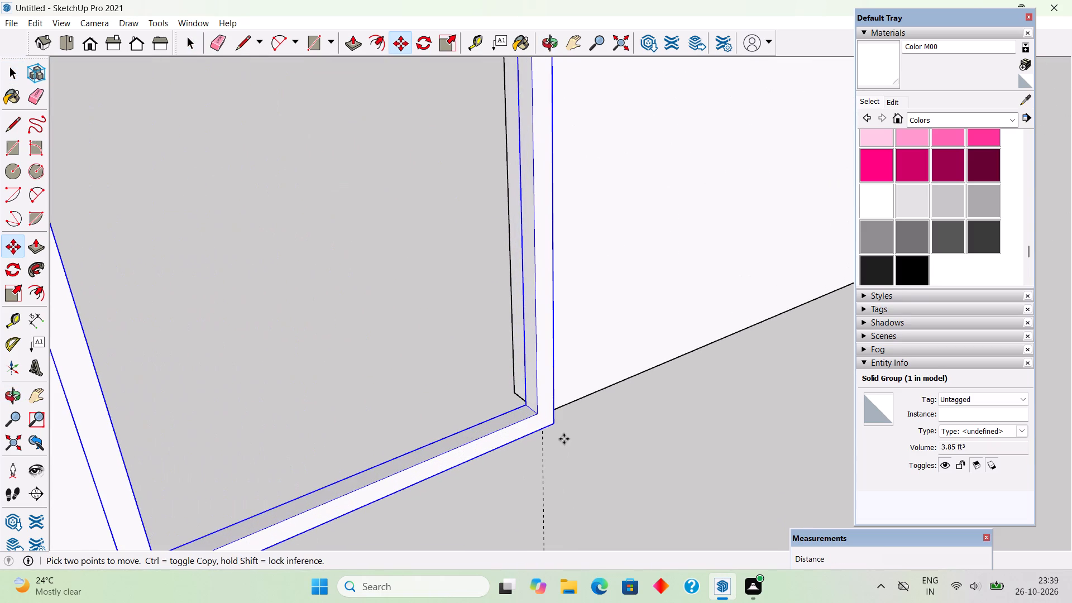
{"action": "left_click", "coordinate": [561, 423]}
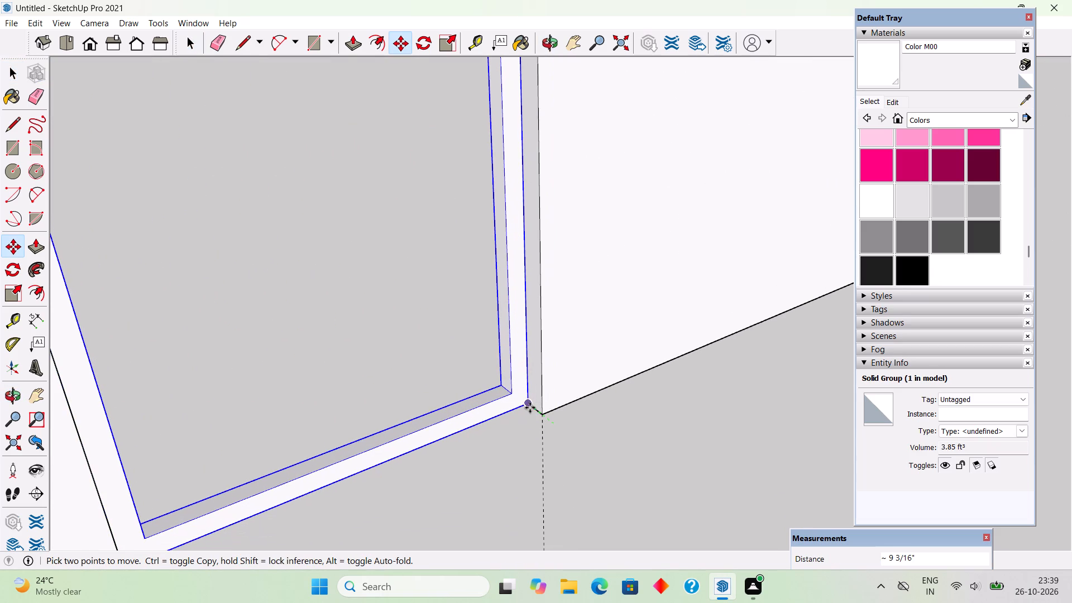
{"action": "left_click", "coordinate": [533, 413]}
{"action": "key", "text": "space"}
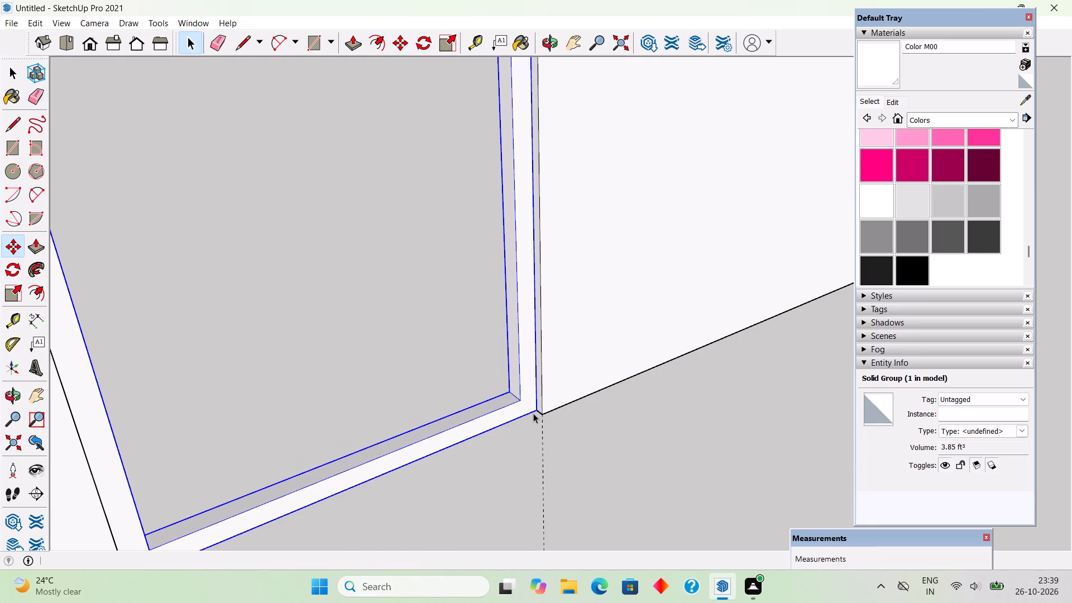
{"action": "scroll", "coordinate": [533, 413], "scroll_direction": "down", "scroll_amount": 9}
{"action": "left_click", "coordinate": [591, 463]}
Draw a 5' 10" by 10' 10" rectangle filling the inside of the door frame.
{"action": "middle_click_drag", "start_coordinate": [566, 451], "coordinate": [413, 387]}
{"action": "scroll", "coordinate": [303, 284], "scroll_direction": "down", "scroll_amount": 1}
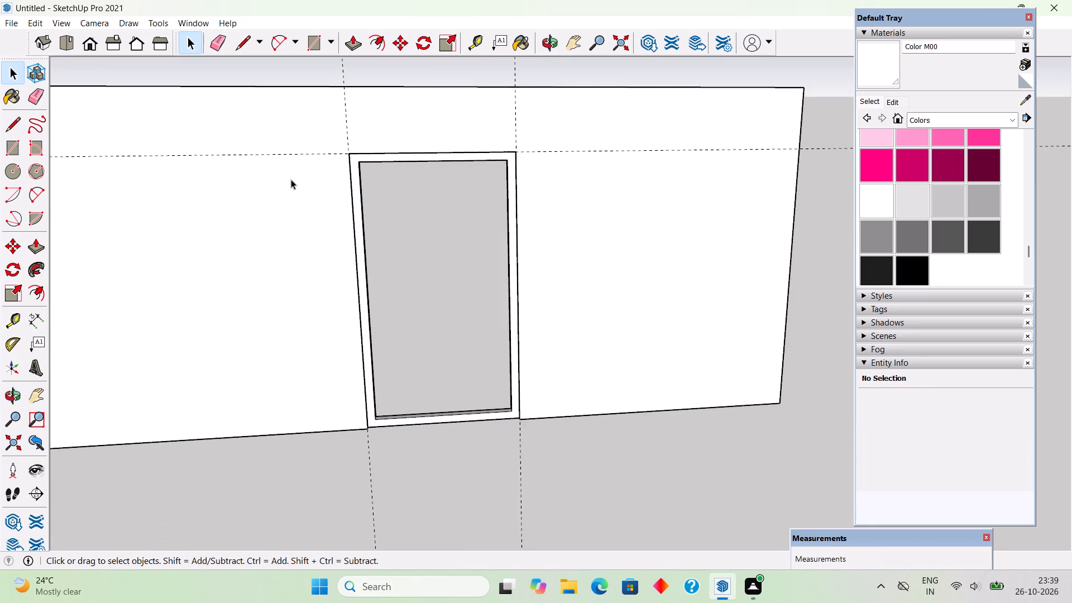
{"action": "scroll", "coordinate": [300, 178], "scroll_direction": "up", "scroll_amount": 3}
{"action": "key", "text": "r"}
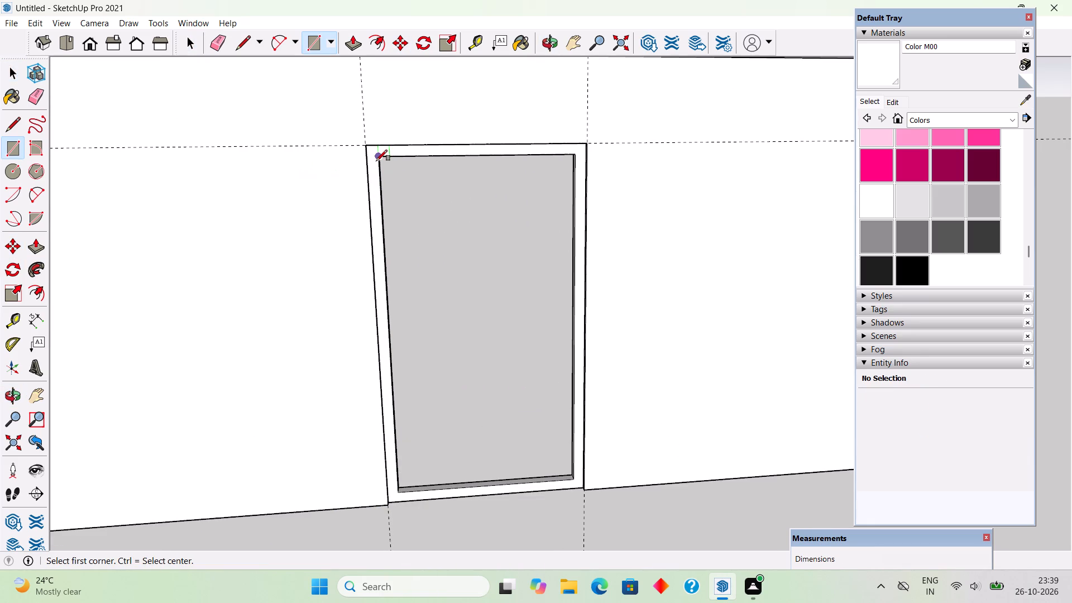
{"action": "left_click", "coordinate": [377, 158]}
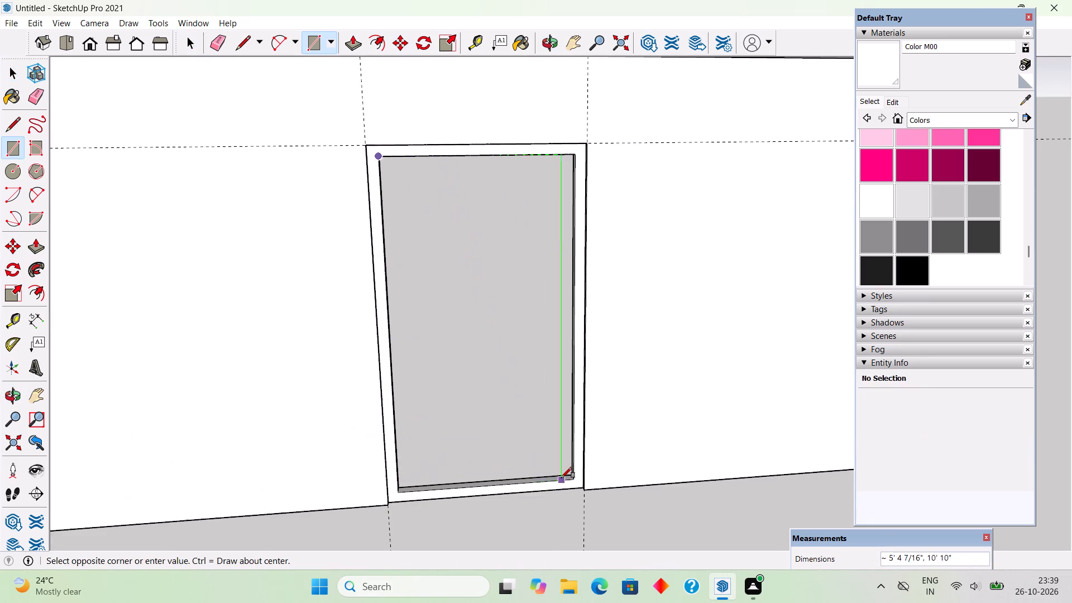
{"action": "left_click", "coordinate": [576, 478]}
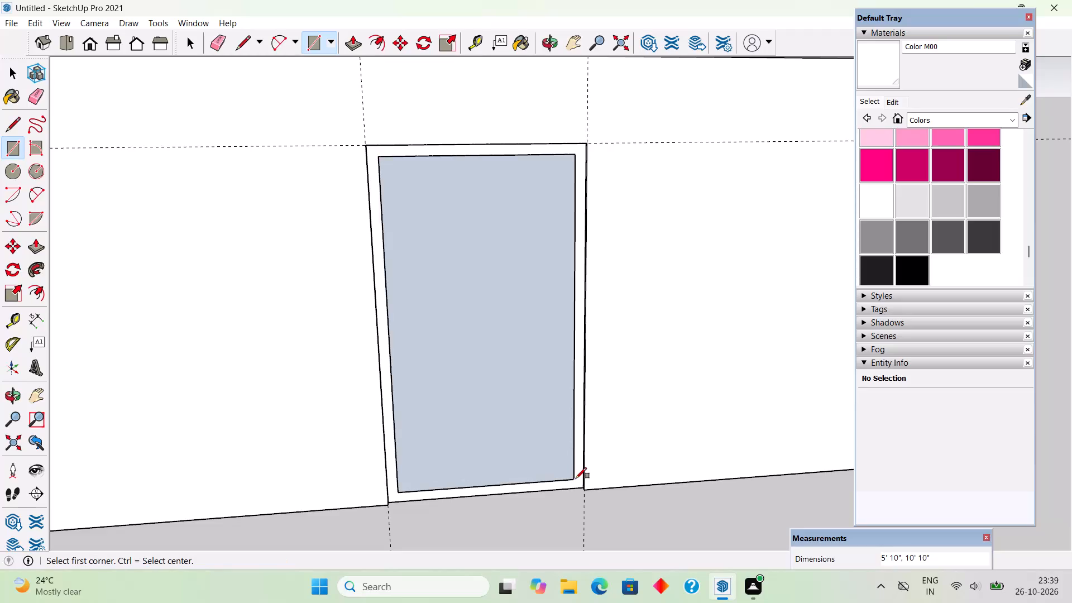
Extrude the door panel face 2" and make the panel a group.
{"action": "key", "text": "p"}
{"action": "left_click", "coordinate": [540, 451]}
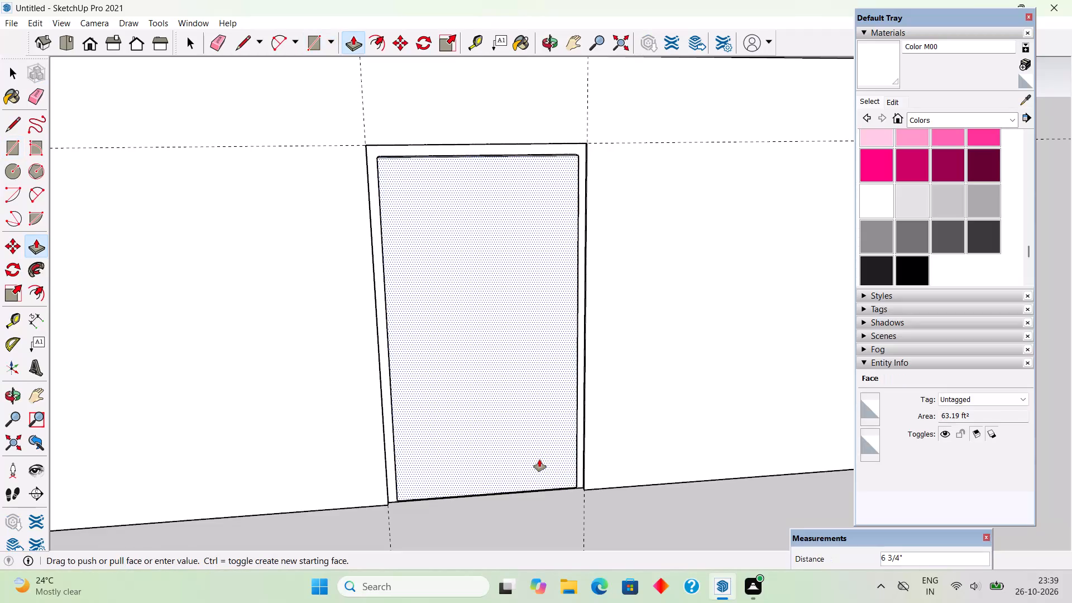
{"action": "type", "text": "2\""}
{"action": "key", "text": "Return"}
{"action": "key", "text": "space"}
{"action": "triple_click", "coordinate": [539, 460]}
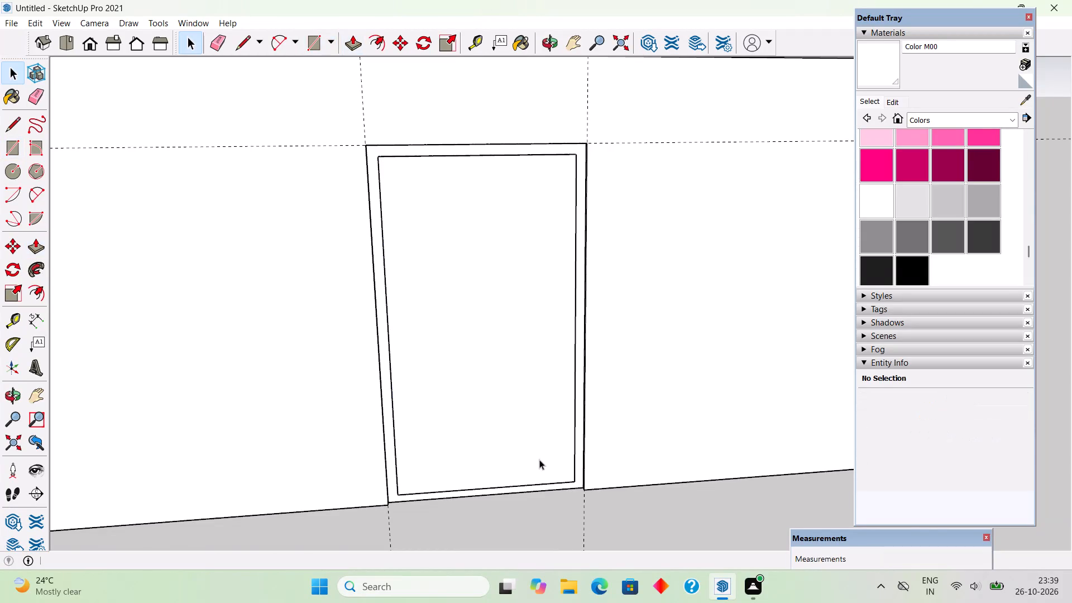
{"action": "right_click", "coordinate": [539, 460]}
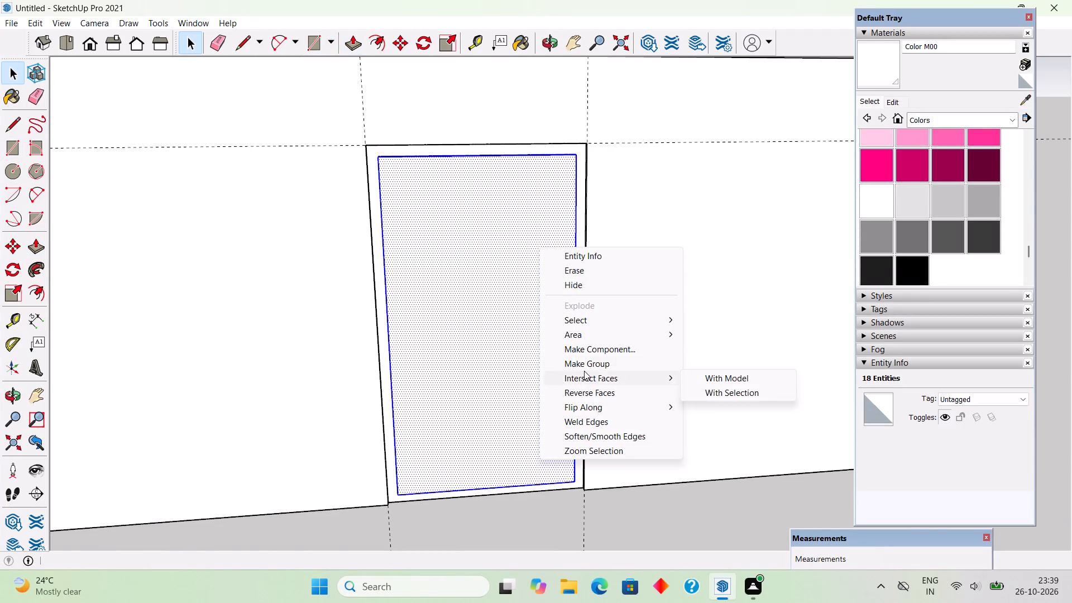
{"action": "left_click", "coordinate": [585, 366]}
Move the door panel group about 4" back into the frame so it sits recessed.
{"action": "middle_click_drag", "start_coordinate": [537, 448], "coordinate": [726, 371]}
{"action": "scroll", "coordinate": [437, 543], "scroll_direction": "up", "scroll_amount": 3}
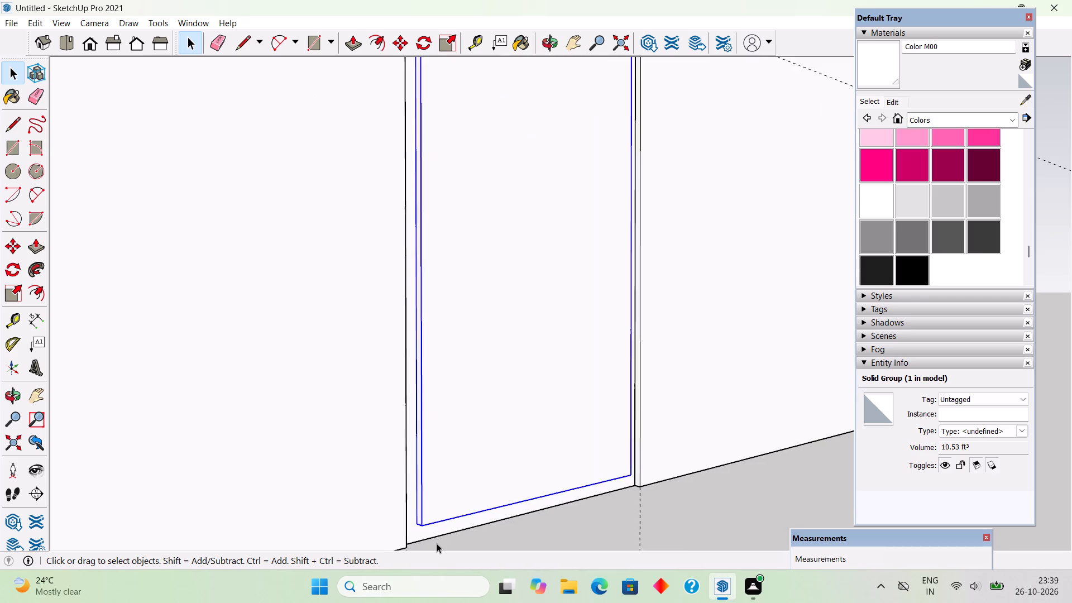
{"action": "scroll", "coordinate": [437, 543], "scroll_direction": "up", "scroll_amount": 6}
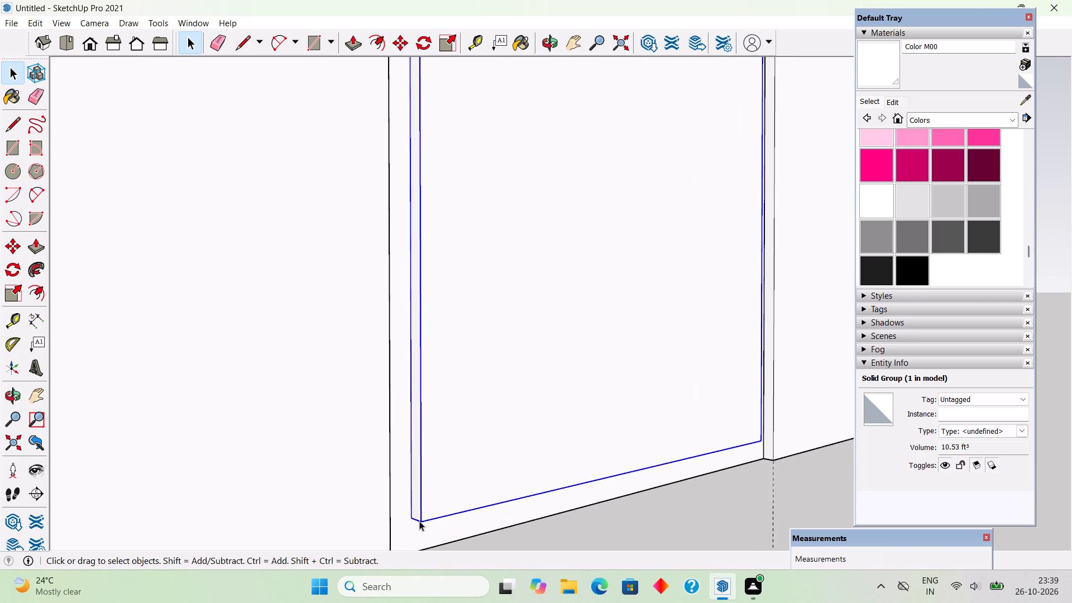
{"action": "key", "text": "m"}
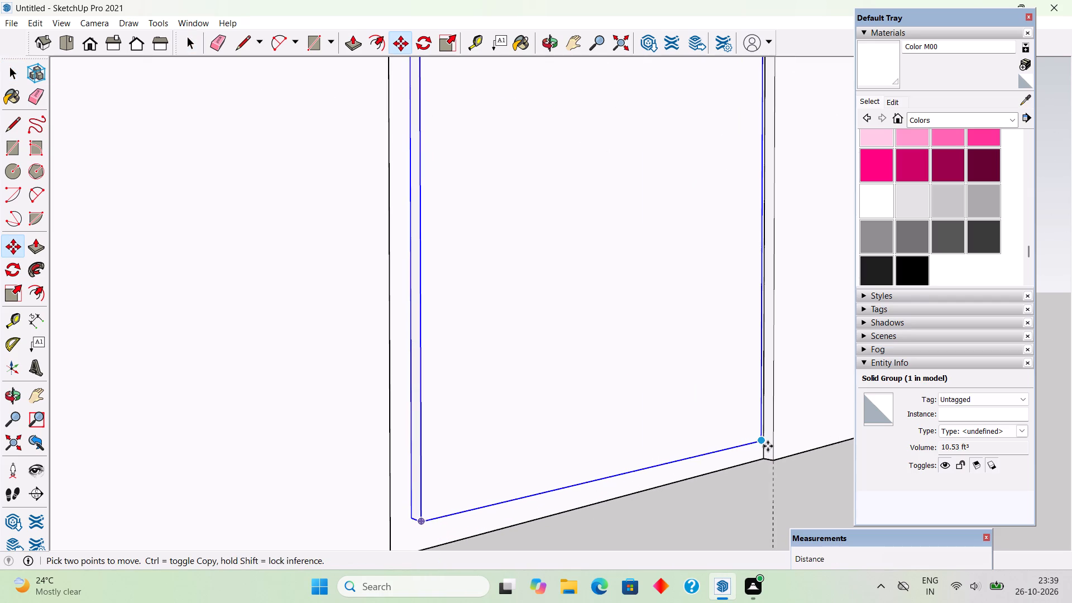
{"action": "left_click", "coordinate": [768, 446]}
{"action": "scroll", "coordinate": [744, 433], "scroll_direction": "up", "scroll_amount": 3}
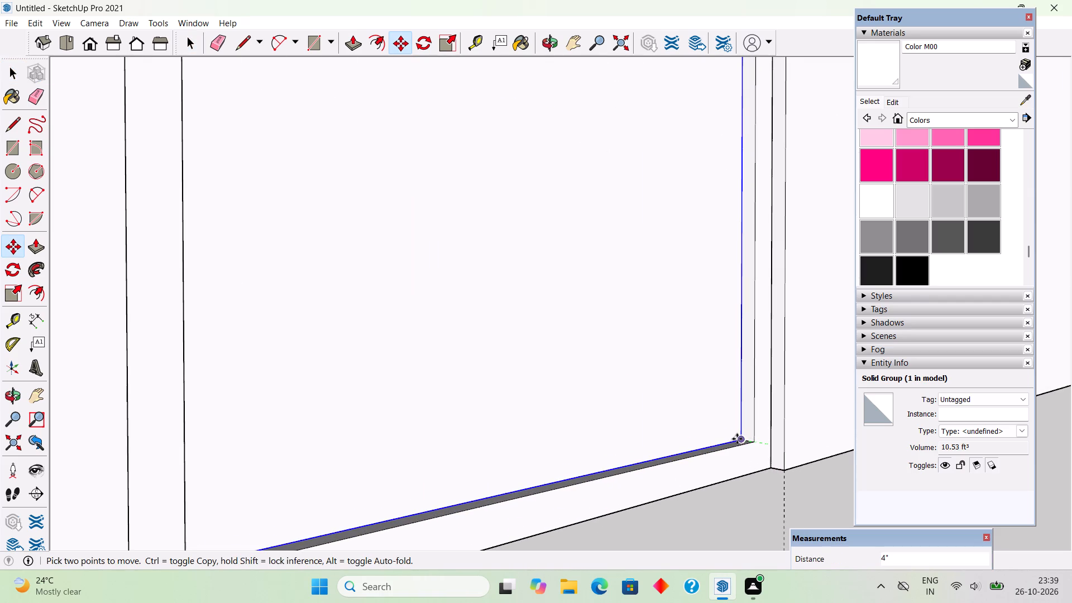
{"action": "left_click", "coordinate": [737, 439]}
{"action": "key", "text": "space"}
{"action": "left_click", "coordinate": [739, 504]}
Draw a tall, narrow handle rectangle of about 3 11/16" by 3' 3 3/4" near the door panel's side edge.
{"action": "scroll", "coordinate": [725, 504], "scroll_direction": "down", "scroll_amount": 7}
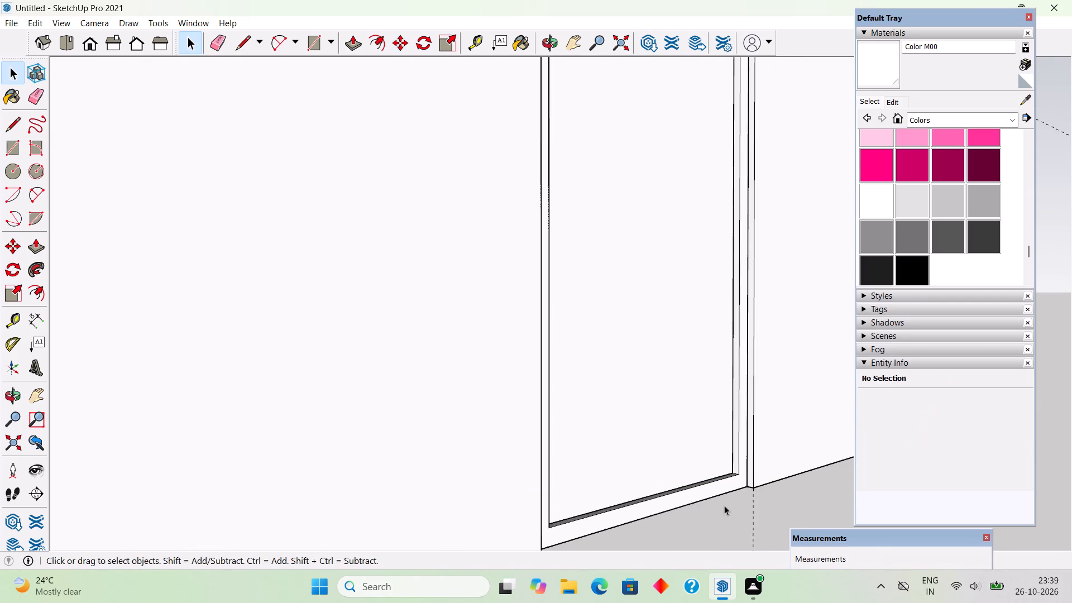
{"action": "scroll", "coordinate": [724, 505], "scroll_direction": "down", "scroll_amount": 3}
{"action": "middle_click_drag", "start_coordinate": [717, 492], "coordinate": [533, 539]}
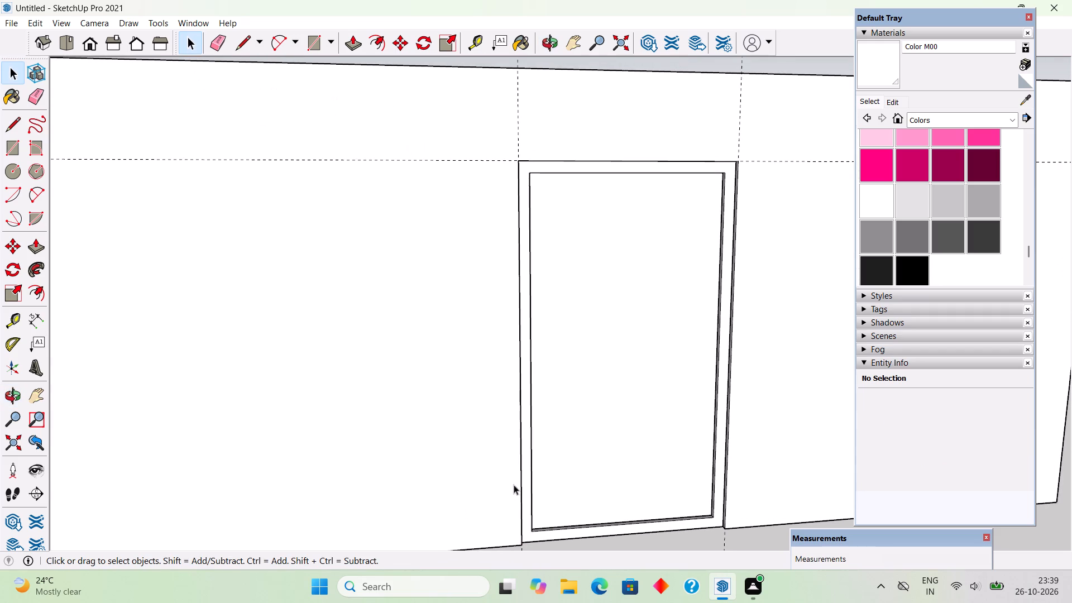
{"action": "middle_click_drag", "start_coordinate": [462, 477], "coordinate": [347, 470]}
{"action": "scroll", "coordinate": [675, 463], "scroll_direction": "up", "scroll_amount": 1}
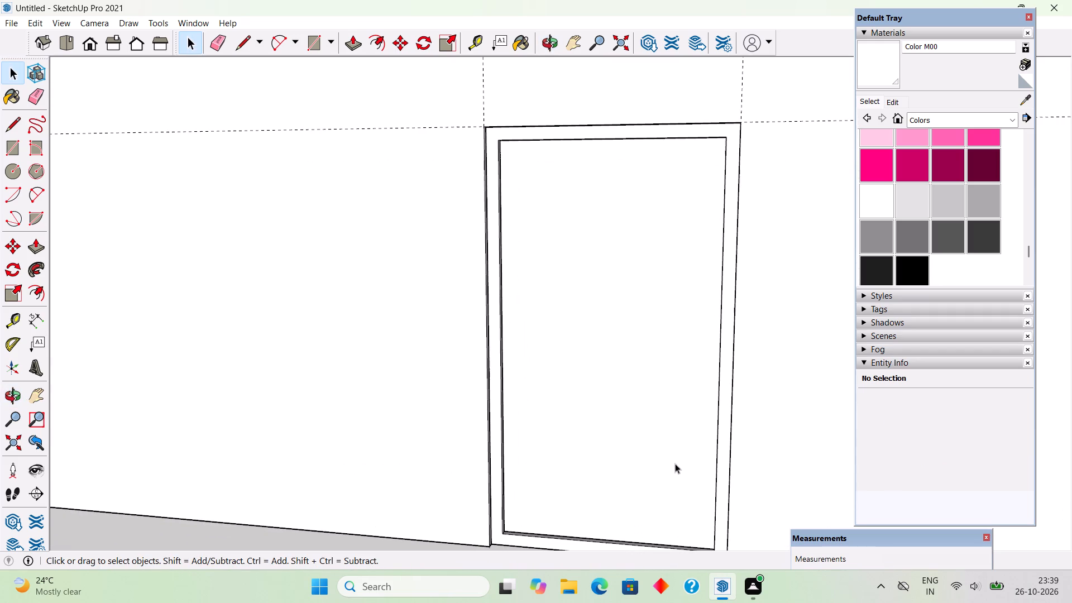
{"action": "key", "text": "r"}
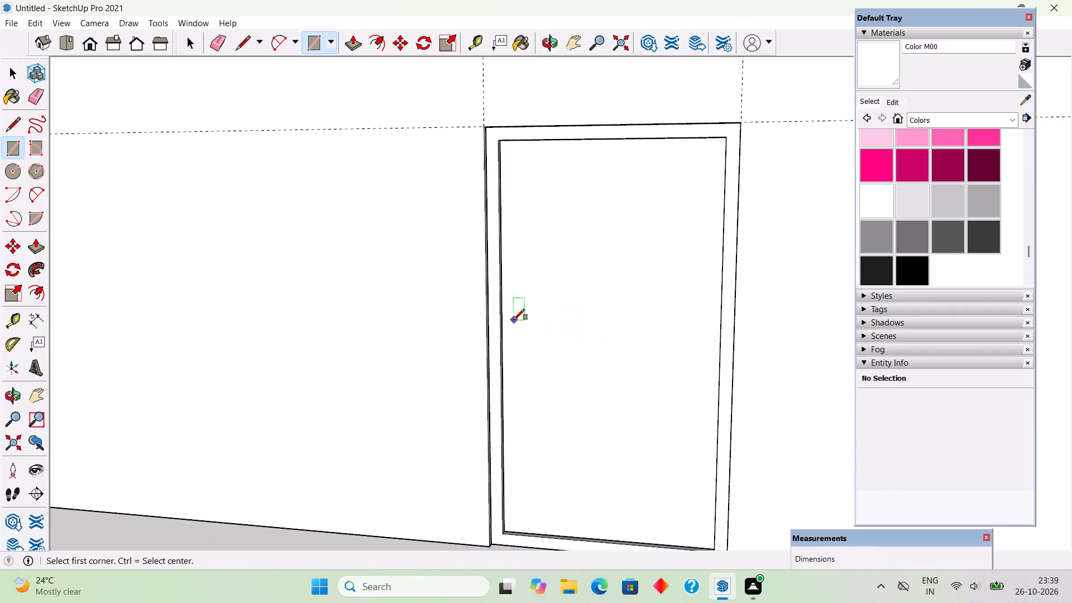
{"action": "left_click", "coordinate": [514, 319]}
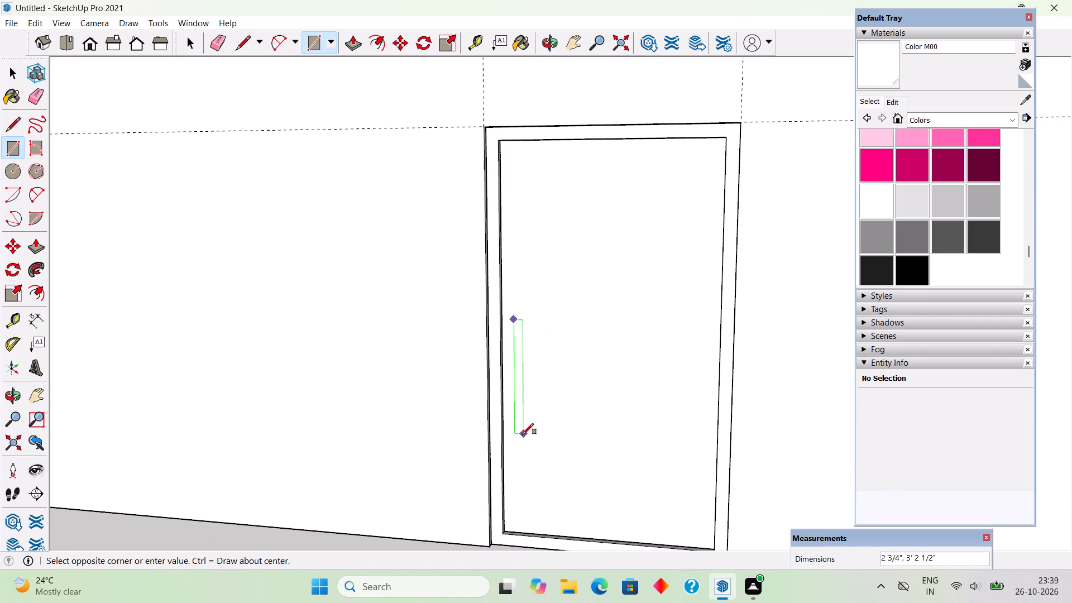
{"action": "left_click", "coordinate": [525, 438]}
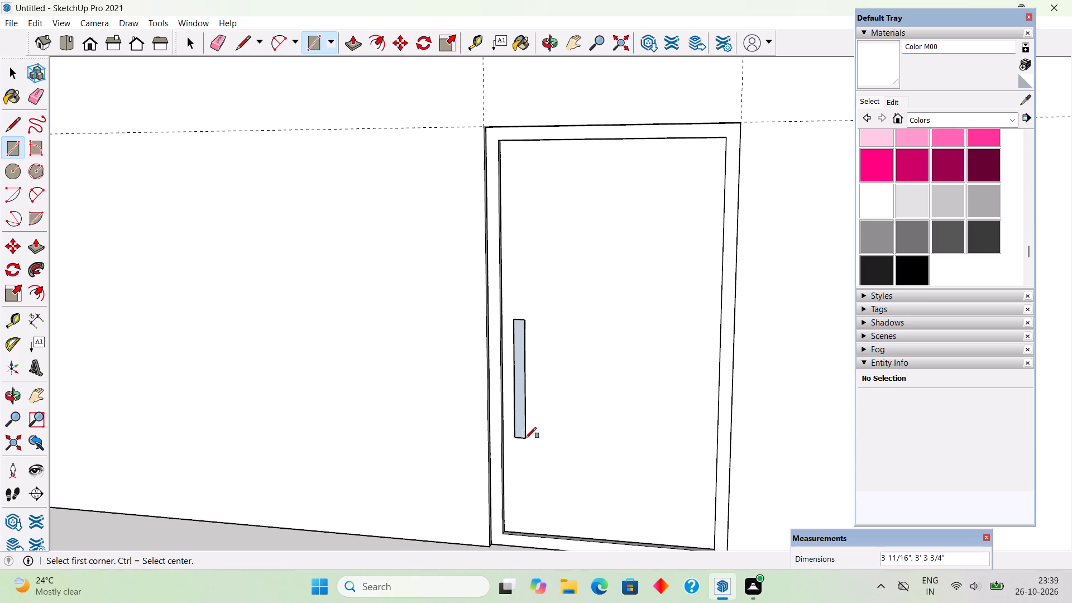
Extrude the door handle face 1" and make the handle a group.
{"action": "key", "text": "p"}
{"action": "left_click", "coordinate": [523, 434]}
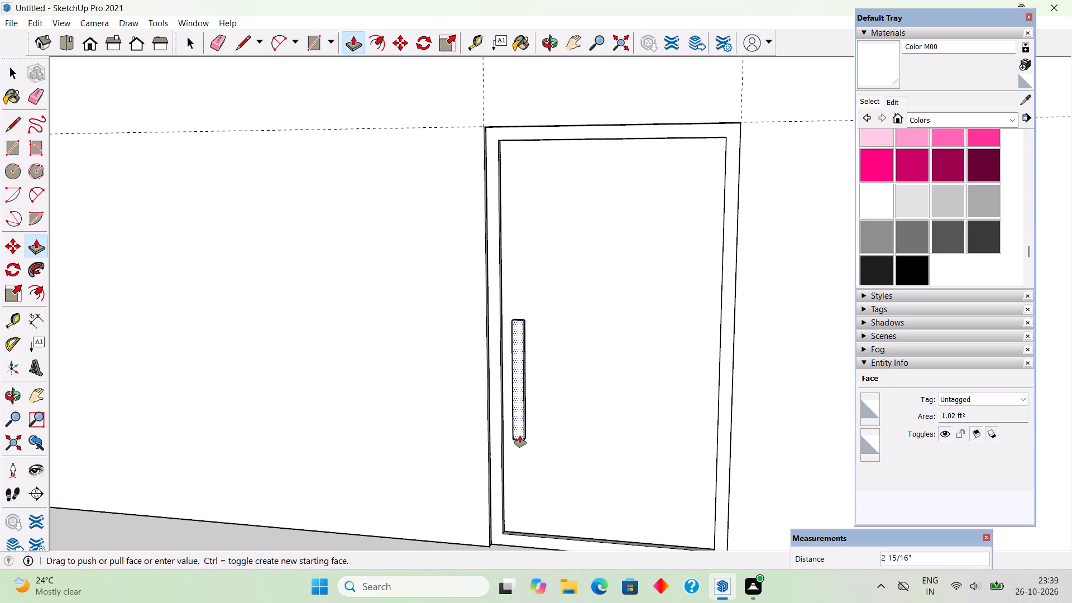
{"action": "type", "text": "1\""}
{"action": "key", "text": "Return"}
{"action": "key", "text": "space"}
{"action": "left_click", "coordinate": [516, 424]}
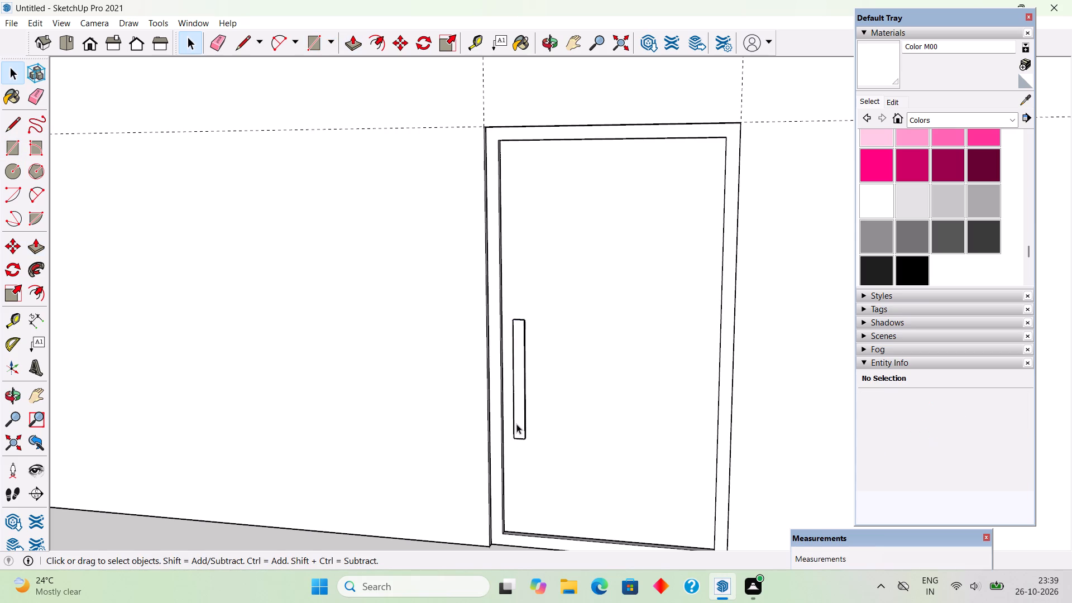
{"action": "double_click", "coordinate": [516, 424]}
{"action": "right_click", "coordinate": [516, 424]}
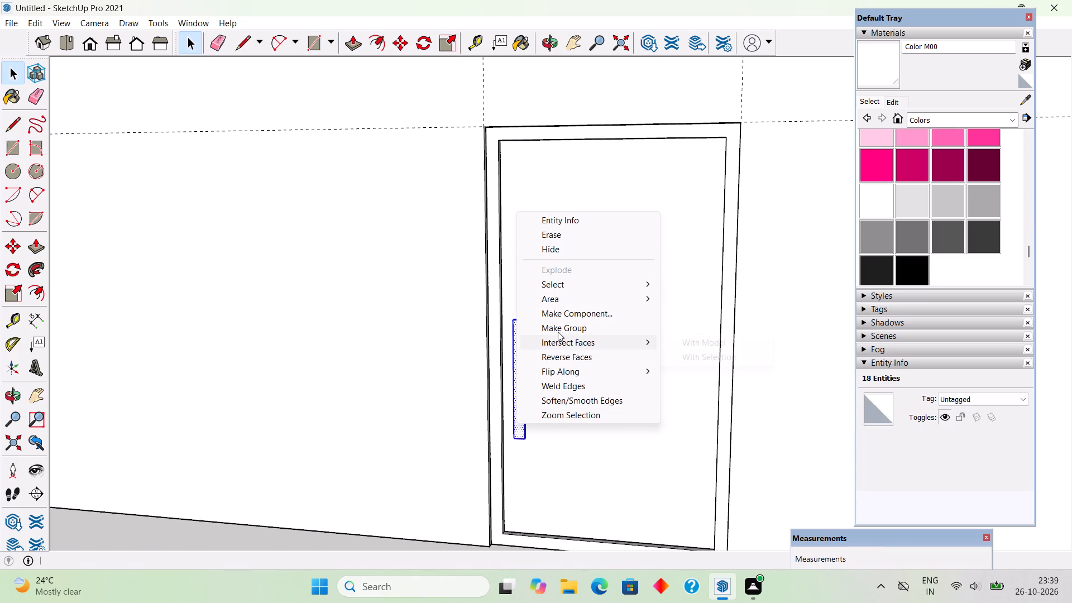
{"action": "left_click", "coordinate": [558, 331]}
{"action": "scroll", "coordinate": [558, 331], "scroll_direction": "down", "scroll_amount": 11}
{"action": "left_click", "coordinate": [585, 472]}
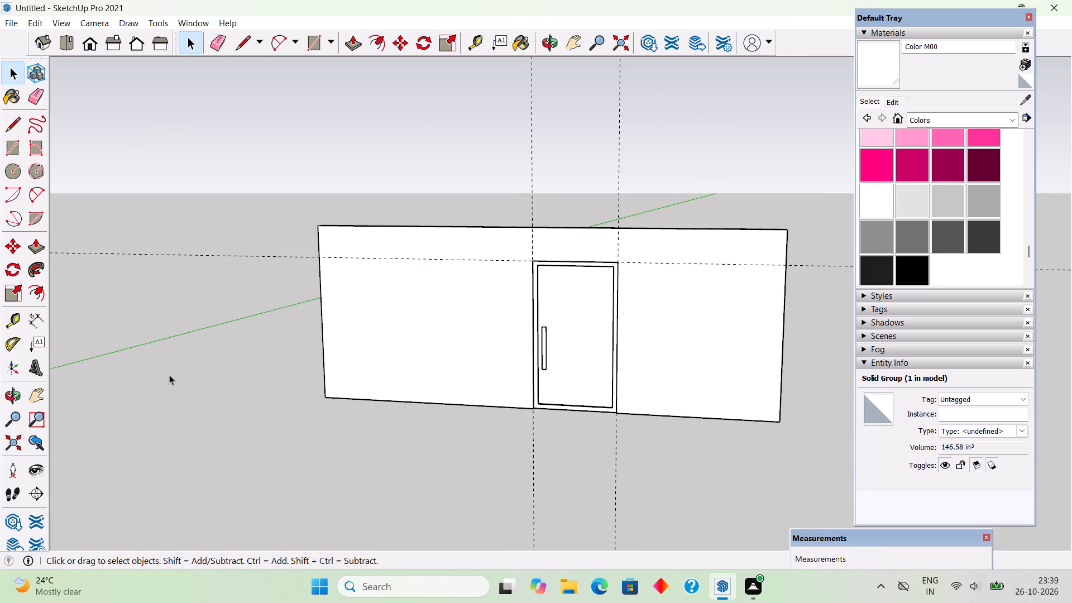
Delete all the construction guides around the back wall's door.
{"action": "middle_click_drag", "start_coordinate": [169, 375], "coordinate": [428, 414]}
{"action": "scroll", "coordinate": [619, 329], "scroll_direction": "up", "scroll_amount": 4}
{"action": "middle_click_drag", "start_coordinate": [607, 336], "coordinate": [465, 336]}
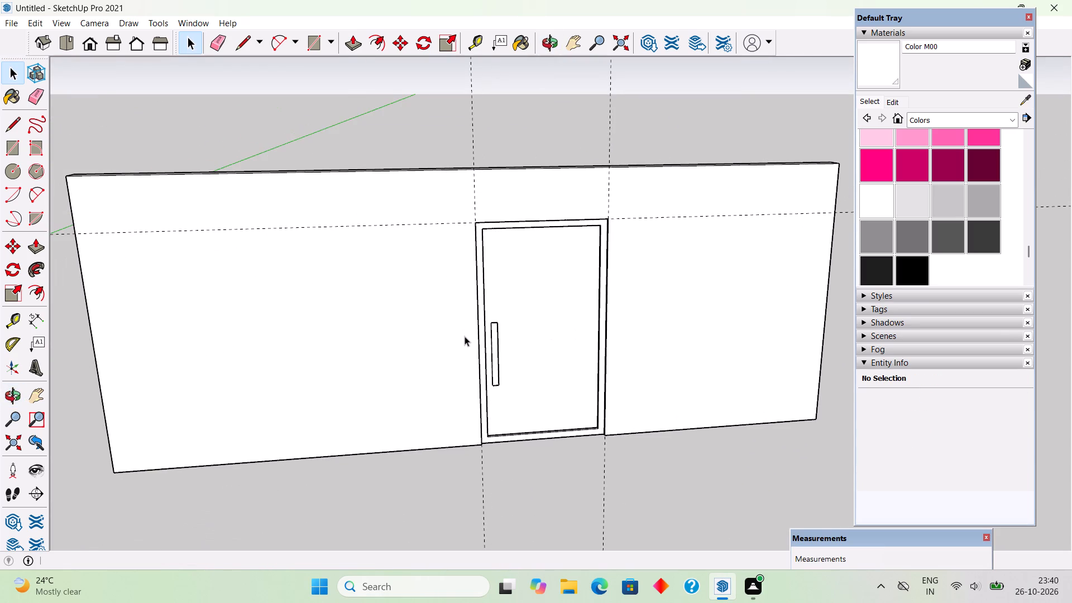
{"action": "scroll", "coordinate": [465, 336], "scroll_direction": "down", "scroll_amount": 2}
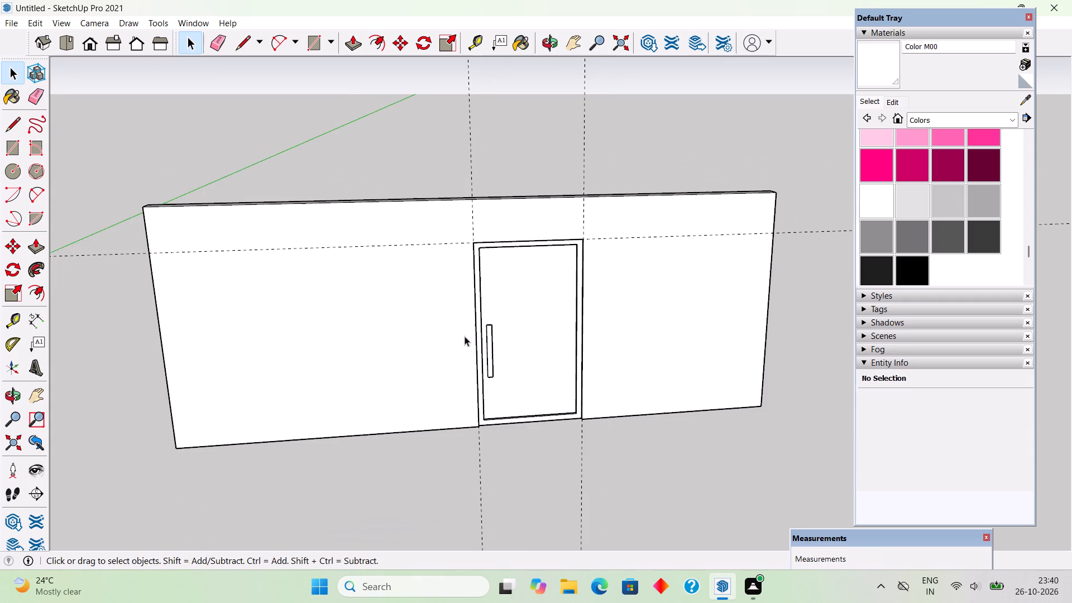
{"action": "scroll", "coordinate": [465, 336], "scroll_direction": "down", "scroll_amount": 1}
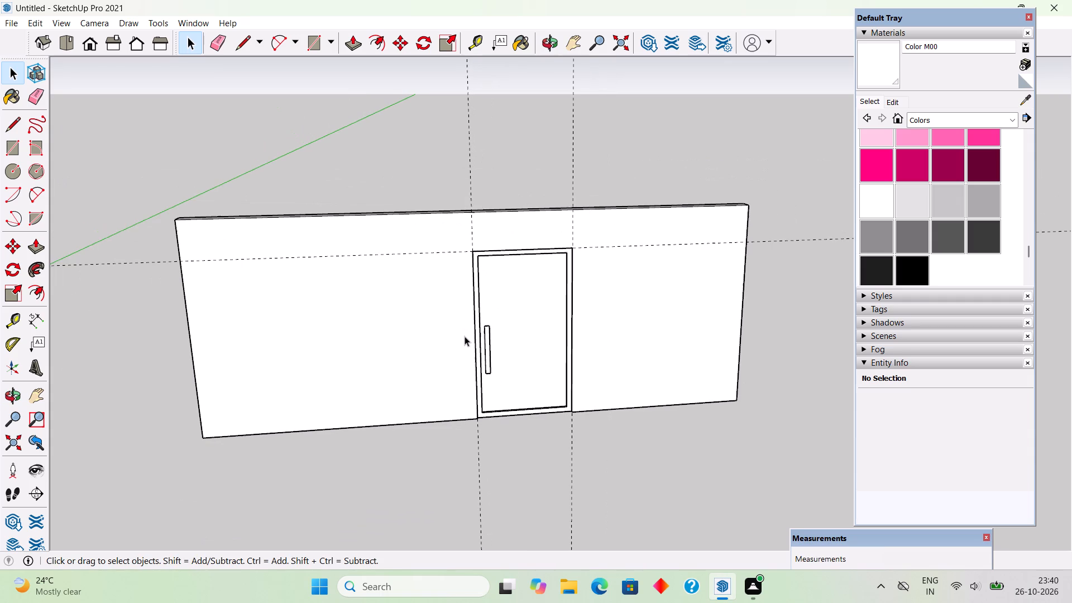
{"action": "scroll", "coordinate": [465, 336], "scroll_direction": "down", "scroll_amount": 2}
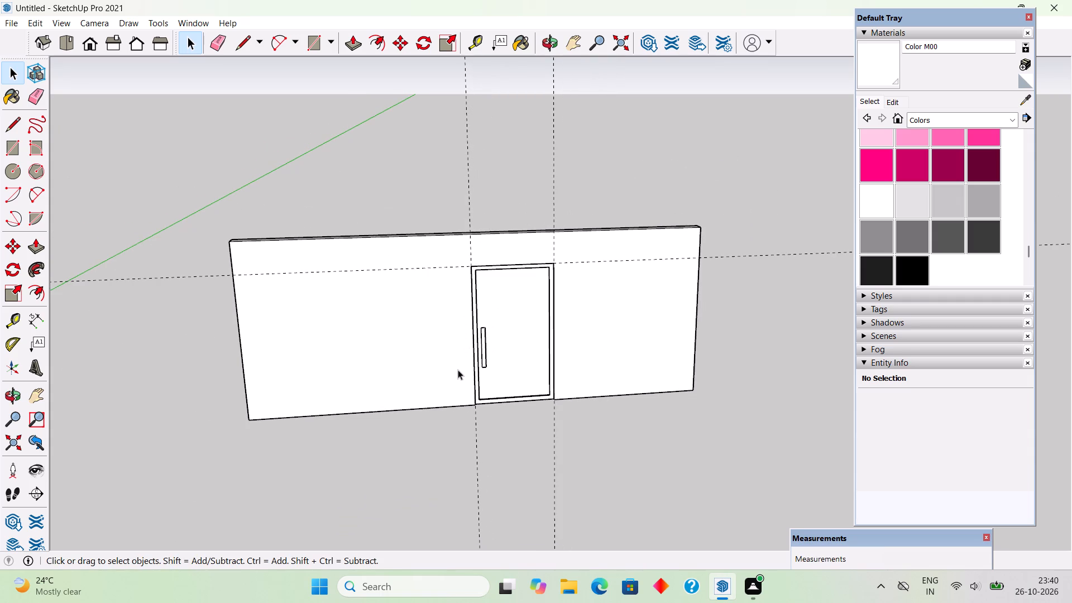
{"action": "middle_click_drag", "start_coordinate": [457, 363], "coordinate": [451, 326]}
{"action": "scroll", "coordinate": [438, 357], "scroll_direction": "up", "scroll_amount": 1}
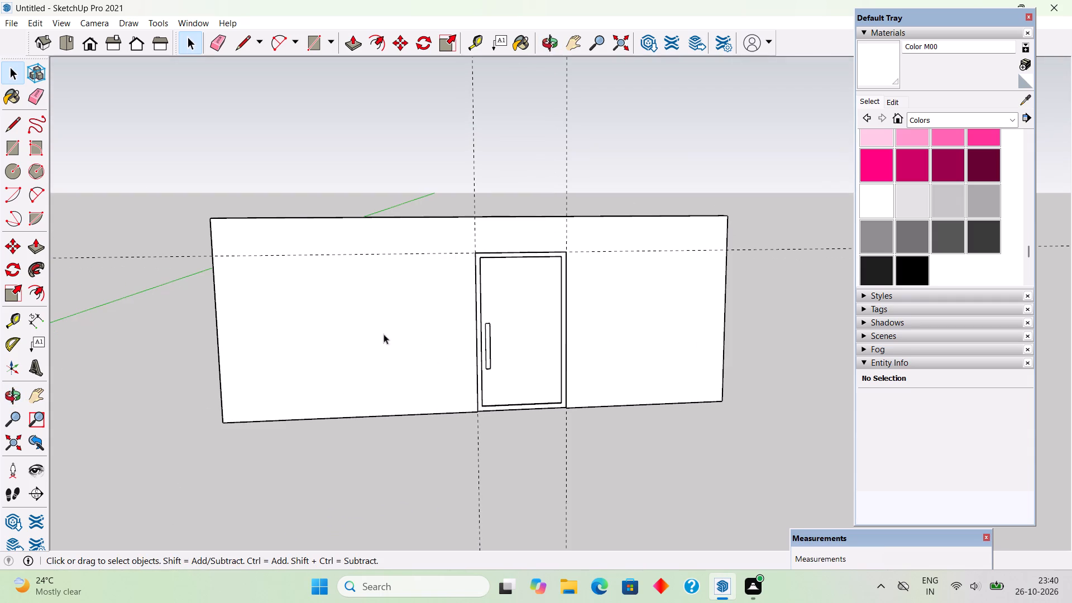
{"action": "left_click", "coordinate": [37, 22]}
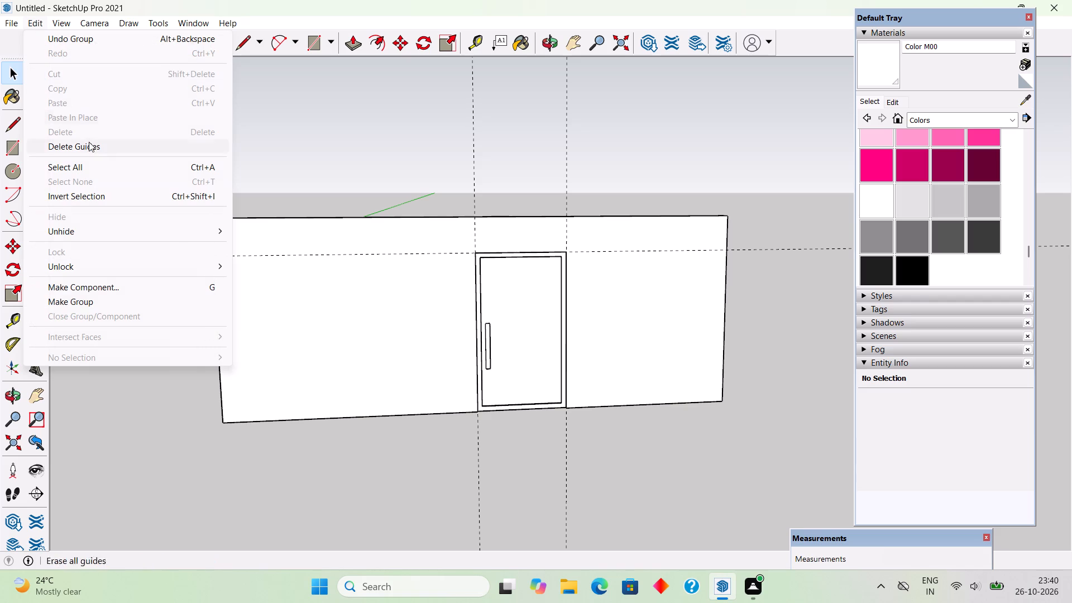
{"action": "left_click", "coordinate": [94, 148]}
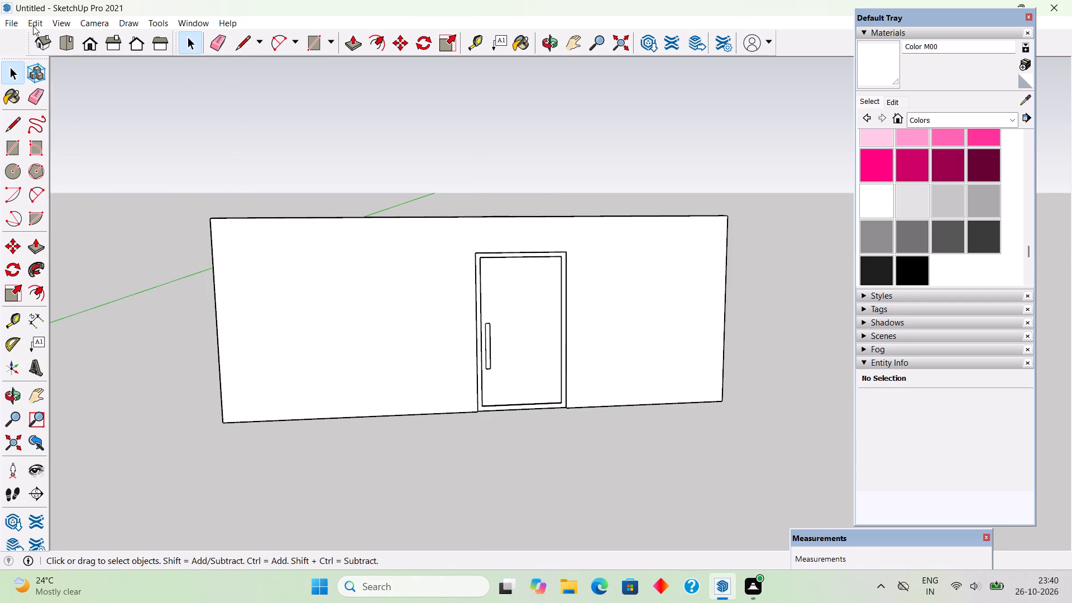
Unhide all the hidden geometry of the house.
{"action": "left_click", "coordinate": [33, 26]}
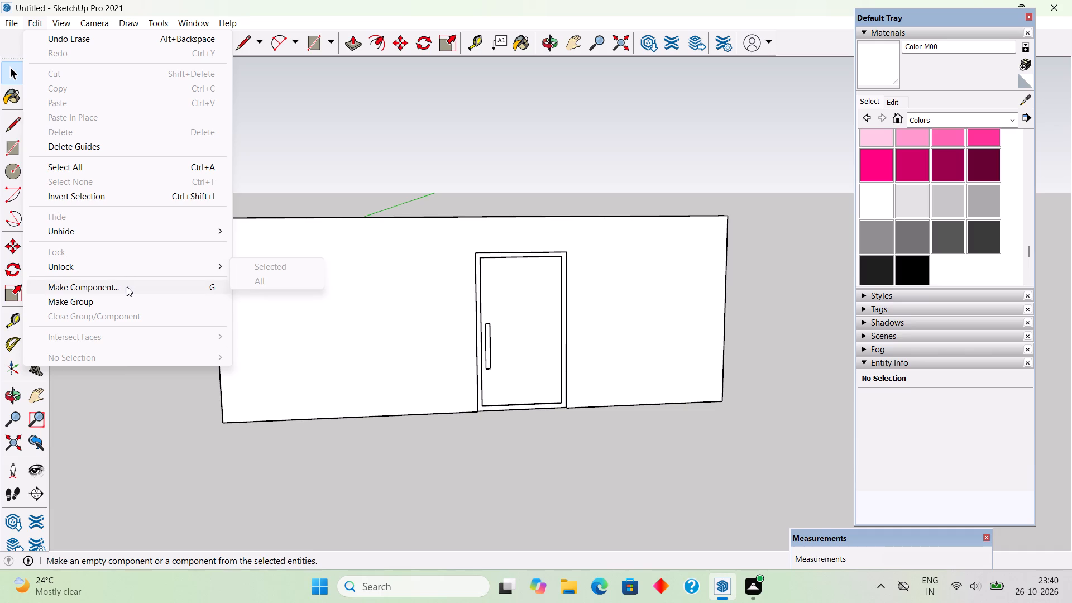
{"action": "left_click", "coordinate": [112, 233]}
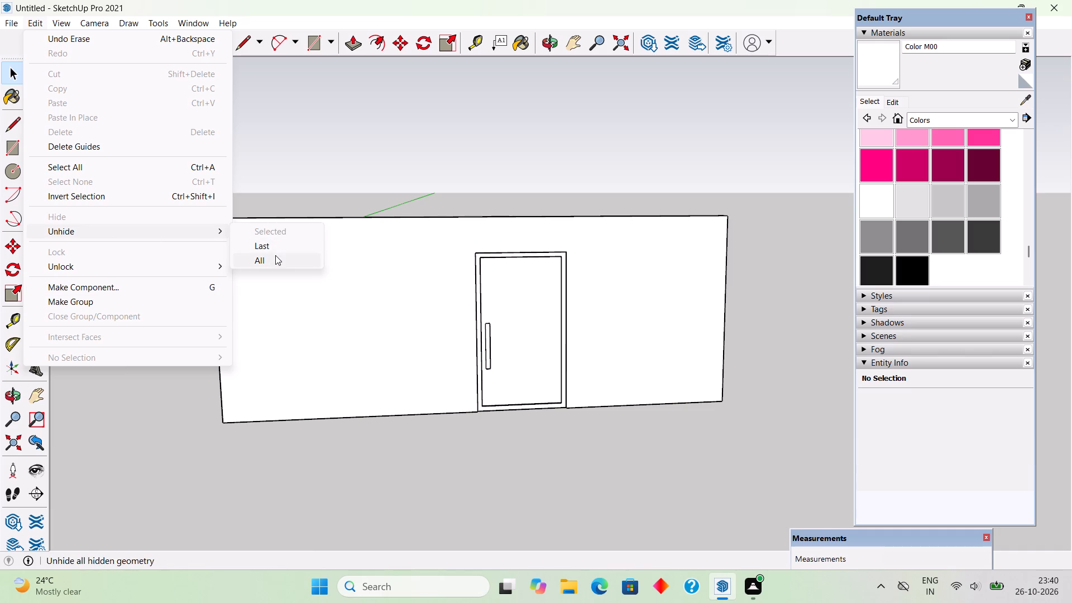
{"action": "left_click", "coordinate": [275, 255]}
Draw a rectangle of about 15' 9 15/16" by 14' 8 1/8" on the ground-floor room's floor, inside the arched front opening.
{"action": "scroll", "coordinate": [276, 256], "scroll_direction": "down", "scroll_amount": 5}
{"action": "middle_click_drag", "start_coordinate": [379, 254], "coordinate": [292, 186]}
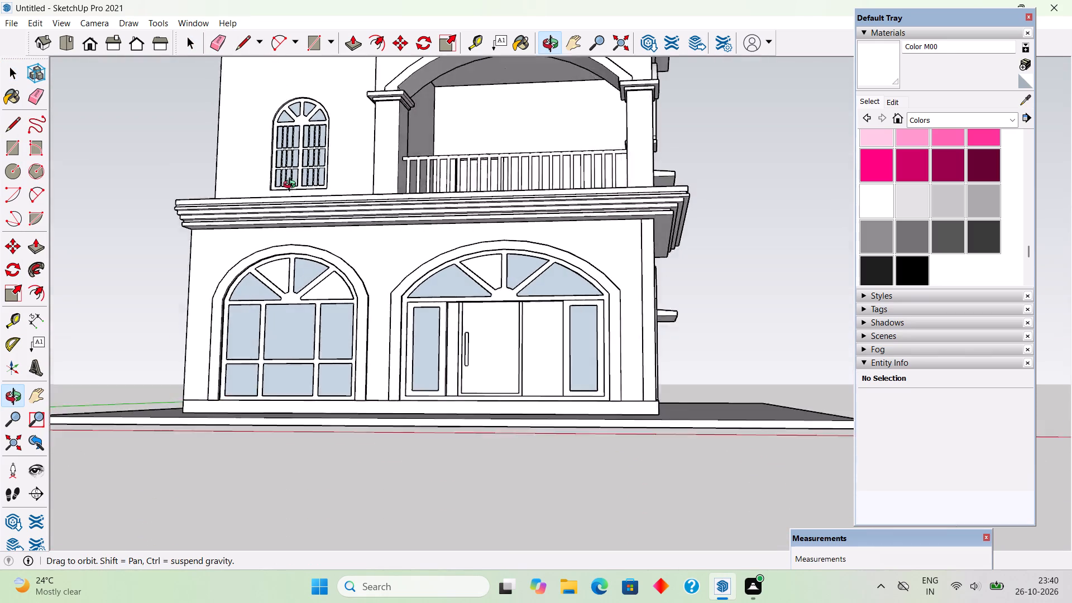
{"action": "middle_click_drag", "start_coordinate": [292, 186], "coordinate": [497, 338]}
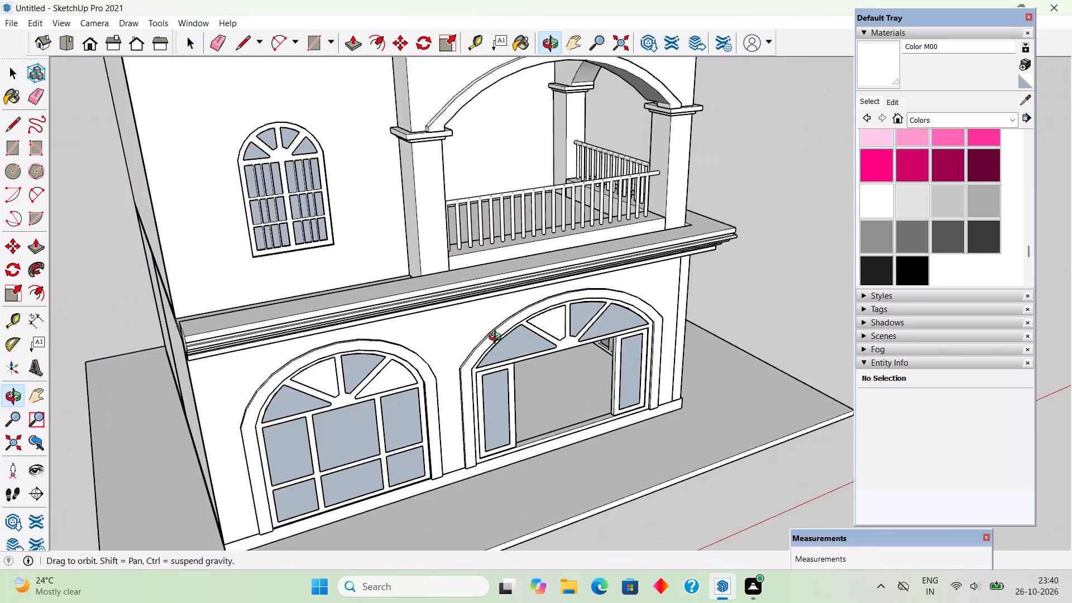
{"action": "middle_click_drag", "start_coordinate": [497, 338], "coordinate": [651, 303]}
{"action": "scroll", "coordinate": [308, 326], "scroll_direction": "down", "scroll_amount": 4}
{"action": "middle_click_drag", "start_coordinate": [448, 348], "coordinate": [1, 352]}
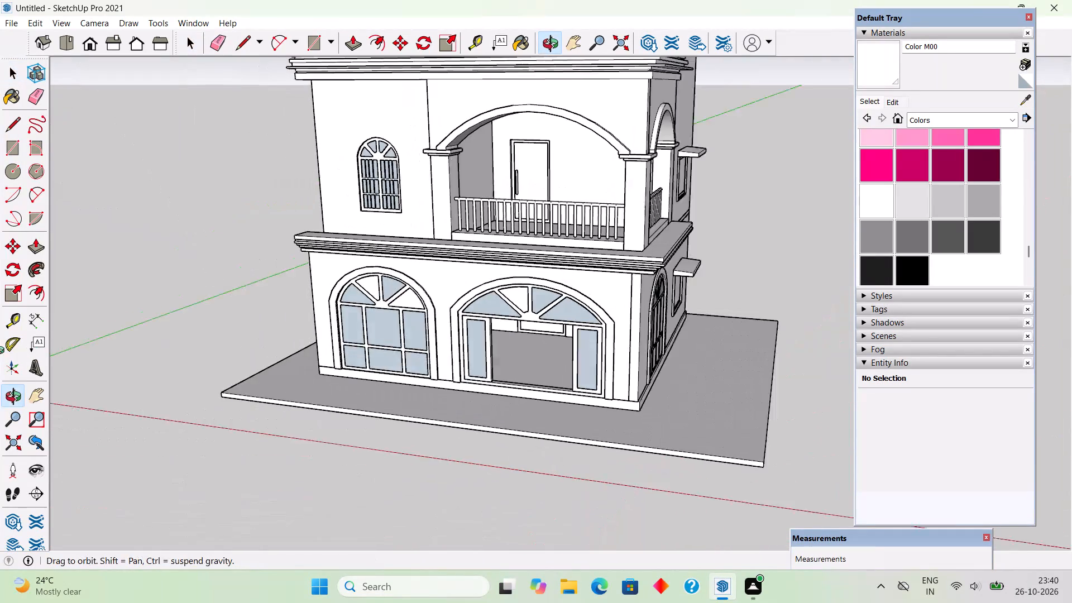
{"action": "middle_click_drag", "start_coordinate": [1, 352], "coordinate": [8, 353]}
{"action": "scroll", "coordinate": [610, 335], "scroll_direction": "up", "scroll_amount": 9}
{"action": "middle_click_drag", "start_coordinate": [575, 386], "coordinate": [593, 391]}
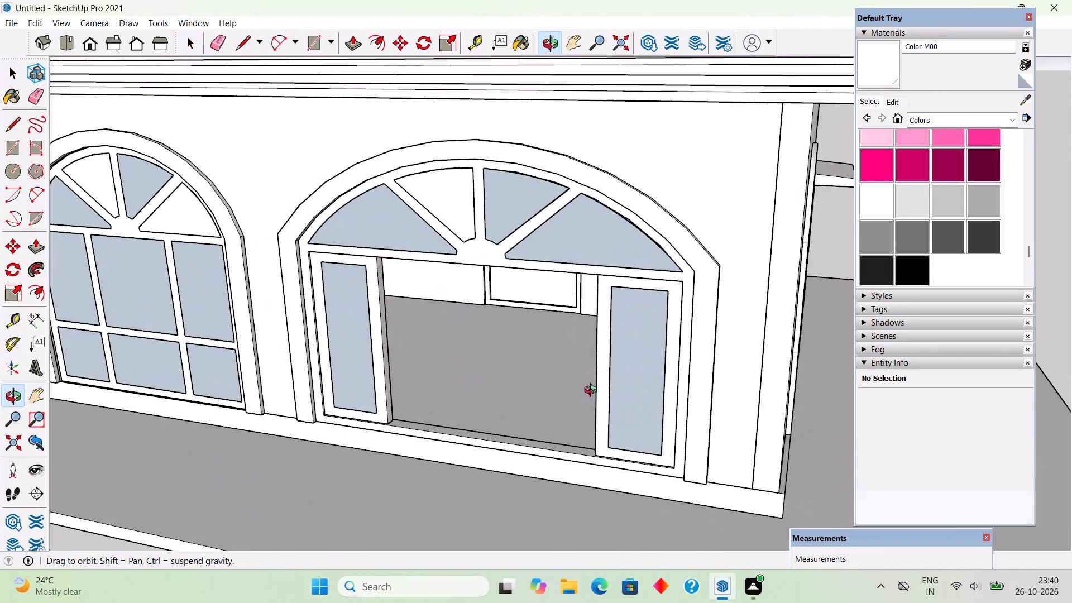
{"action": "middle_click_drag", "start_coordinate": [593, 391], "coordinate": [602, 380]}
{"action": "key", "text": "r"}
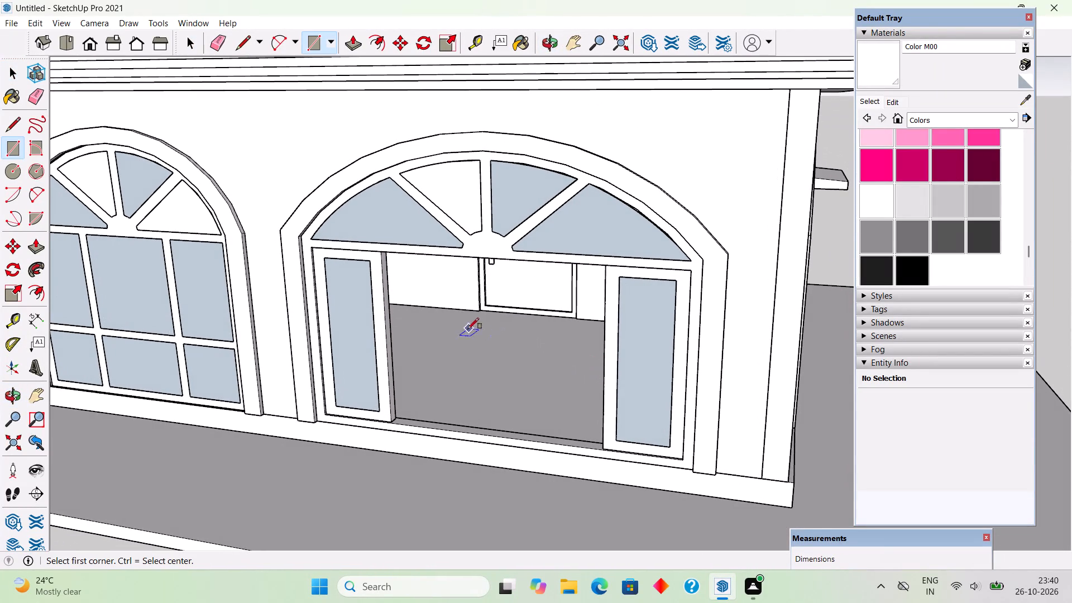
{"action": "left_click", "coordinate": [410, 310]}
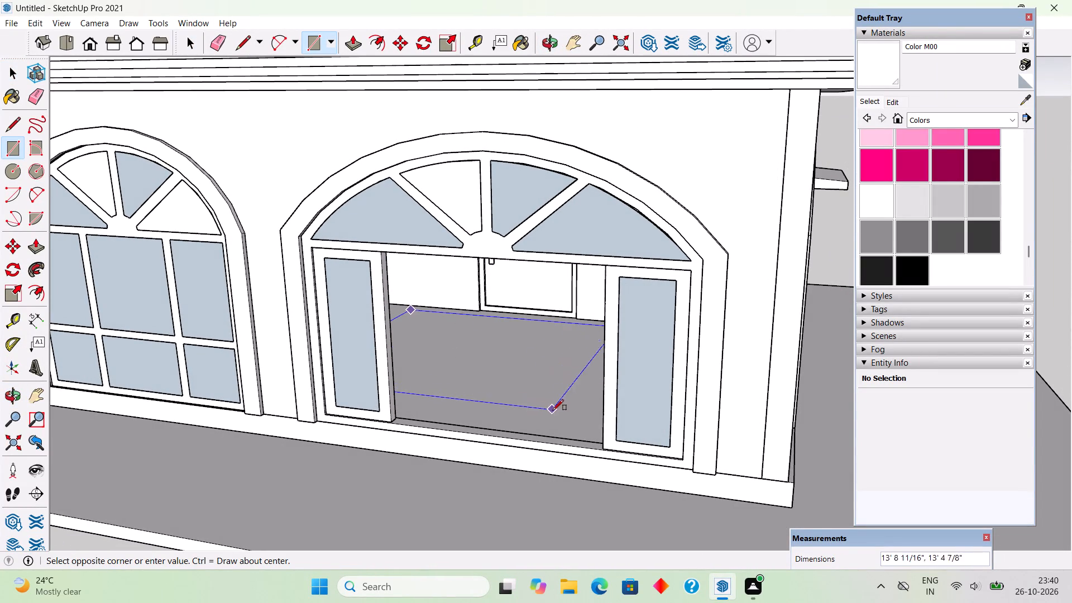
{"action": "left_click", "coordinate": [591, 427]}
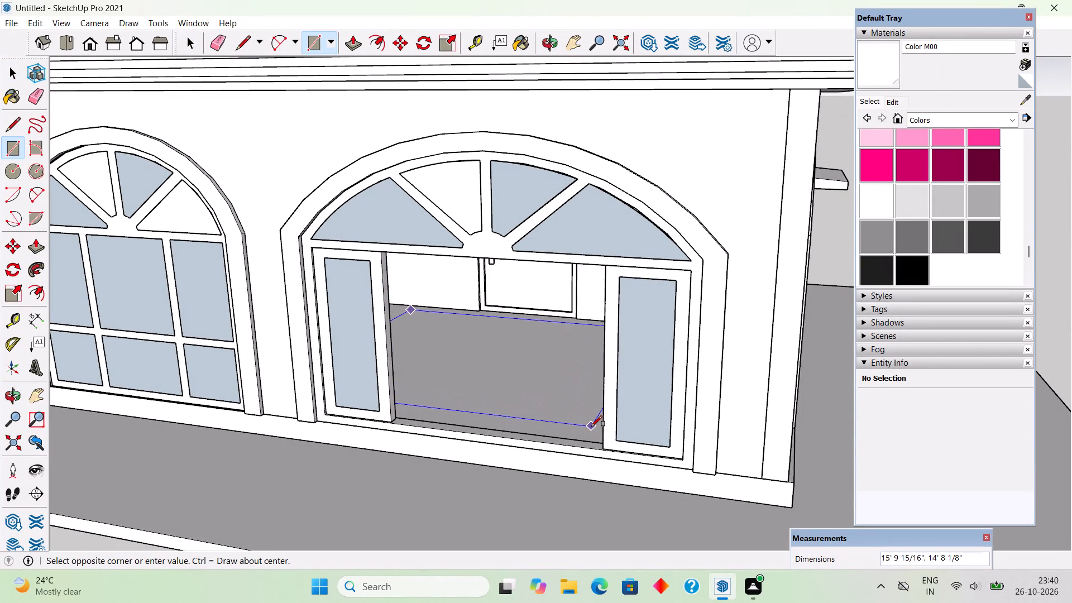
Extrude the floor rectangle 0.1" and make the thin slab a group.
{"action": "key", "text": "p"}
{"action": "left_click", "coordinate": [580, 417]}
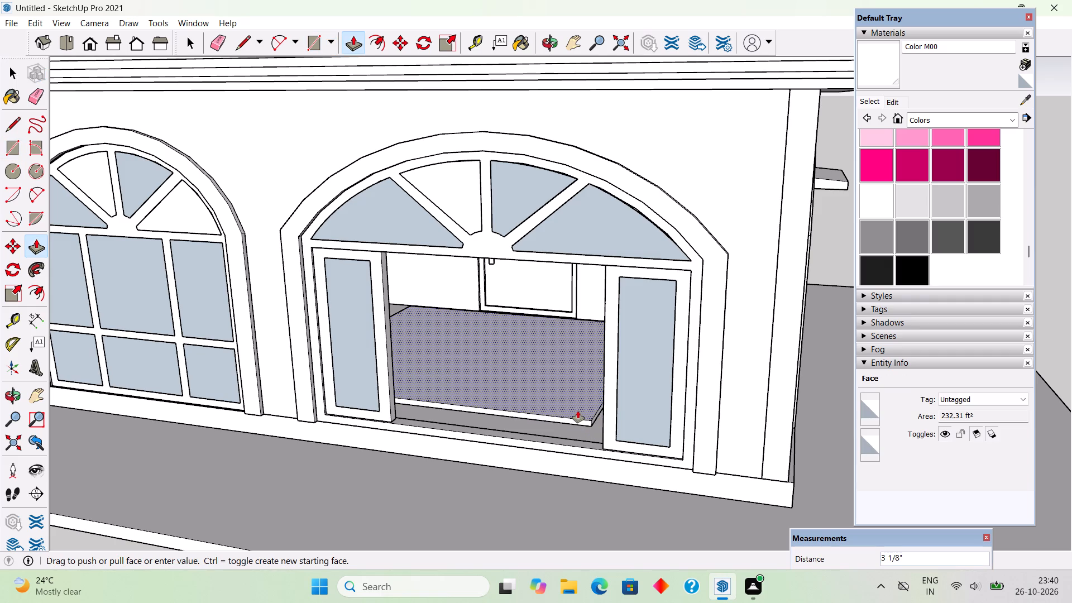
{"action": "type", "text": ".1\""}
{"action": "key", "text": "Return"}
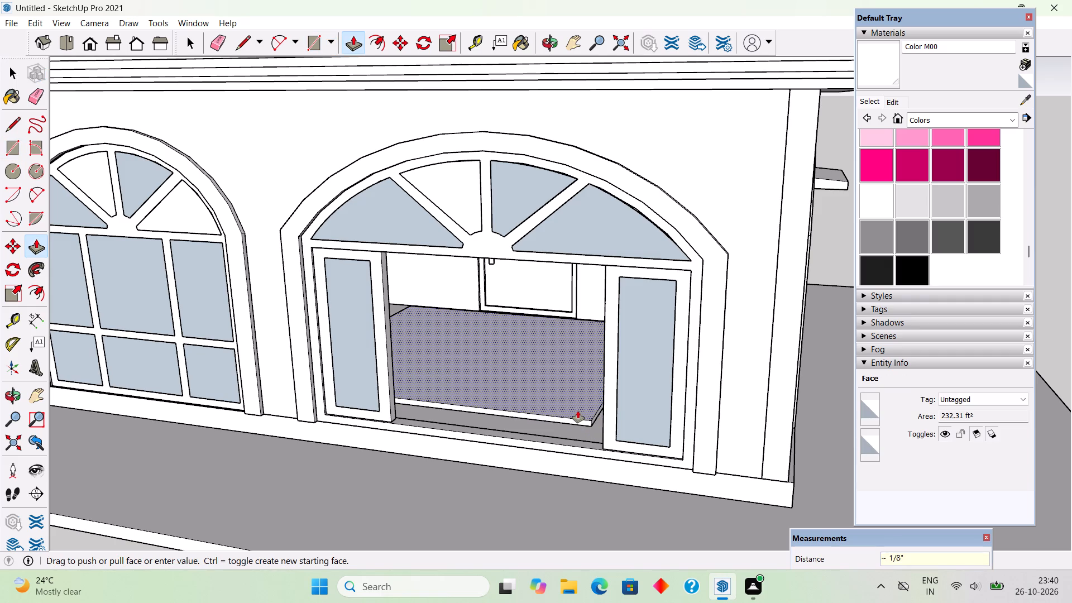
{"action": "key", "text": "space"}
{"action": "triple_click", "coordinate": [578, 411]}
{"action": "right_click", "coordinate": [578, 410]}
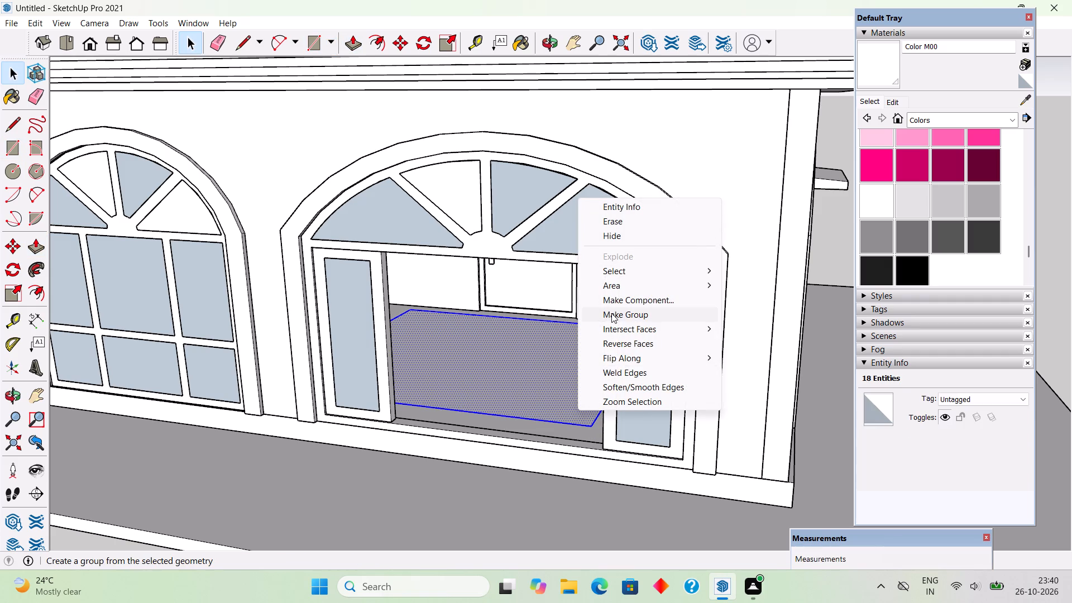
{"action": "left_click", "coordinate": [611, 313]}
{"action": "scroll", "coordinate": [611, 313], "scroll_direction": "down", "scroll_amount": 10}
{"action": "left_click", "coordinate": [540, 465]}
Examine the house exterior from the front and both sides.
{"action": "middle_click_drag", "start_coordinate": [332, 355], "coordinate": [0, 326]}
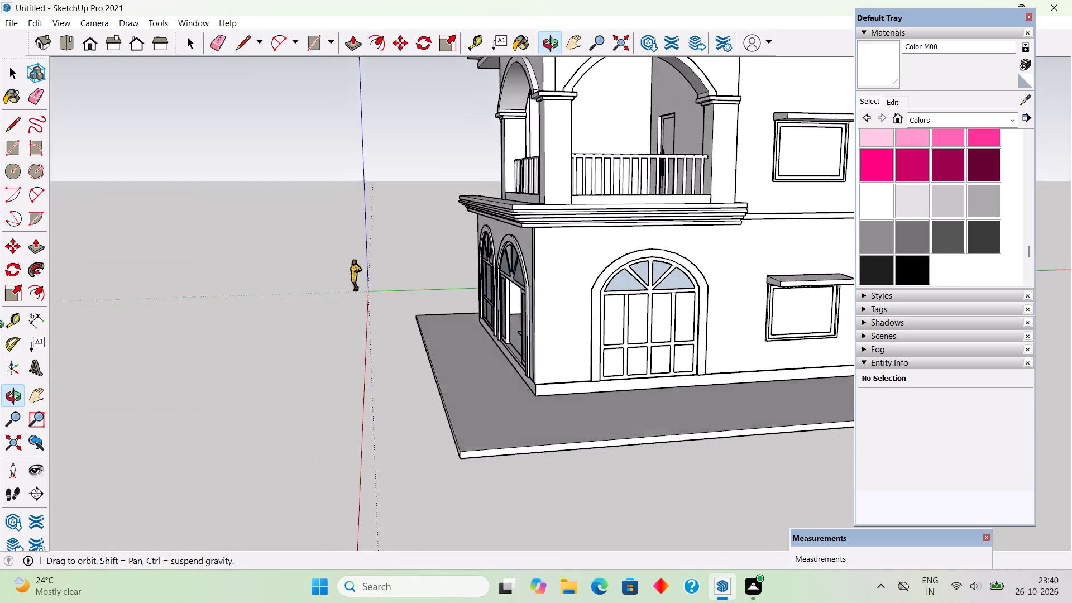
{"action": "middle_click_drag", "start_coordinate": [0, 326], "coordinate": [99, 342]}
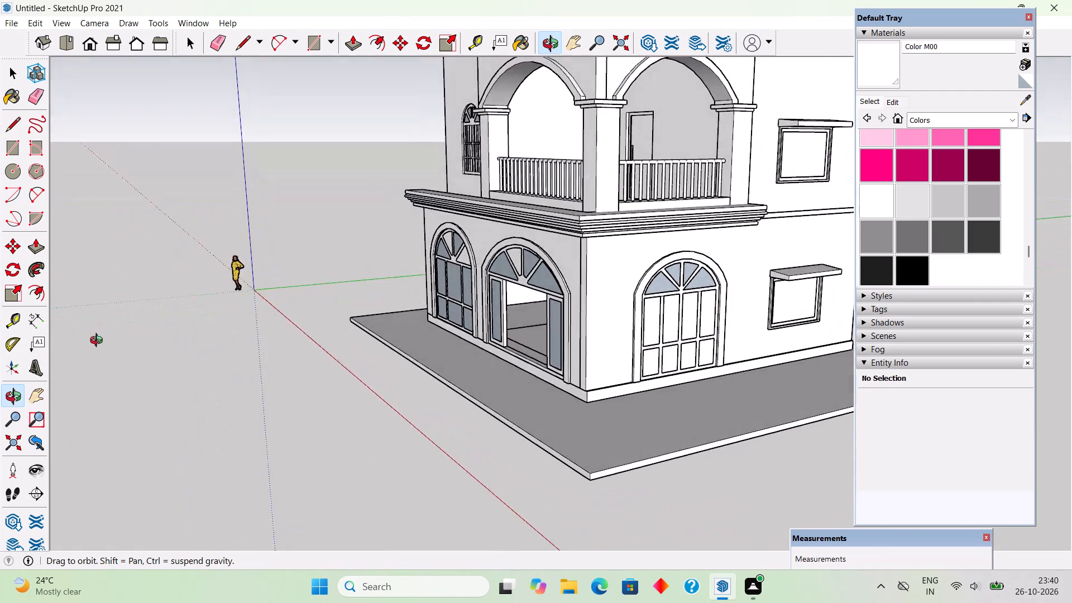
{"action": "middle_click_drag", "start_coordinate": [99, 342], "coordinate": [696, 343]}
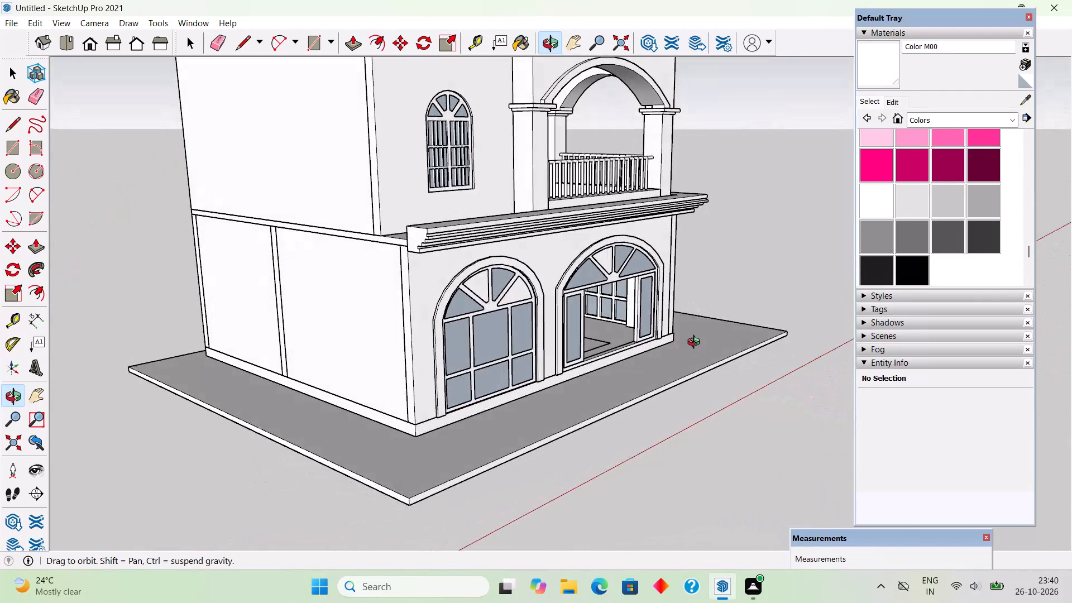
{"action": "middle_click_drag", "start_coordinate": [696, 343], "coordinate": [97, 351]}
{"action": "middle_click_drag", "start_coordinate": [493, 380], "coordinate": [503, 414]}
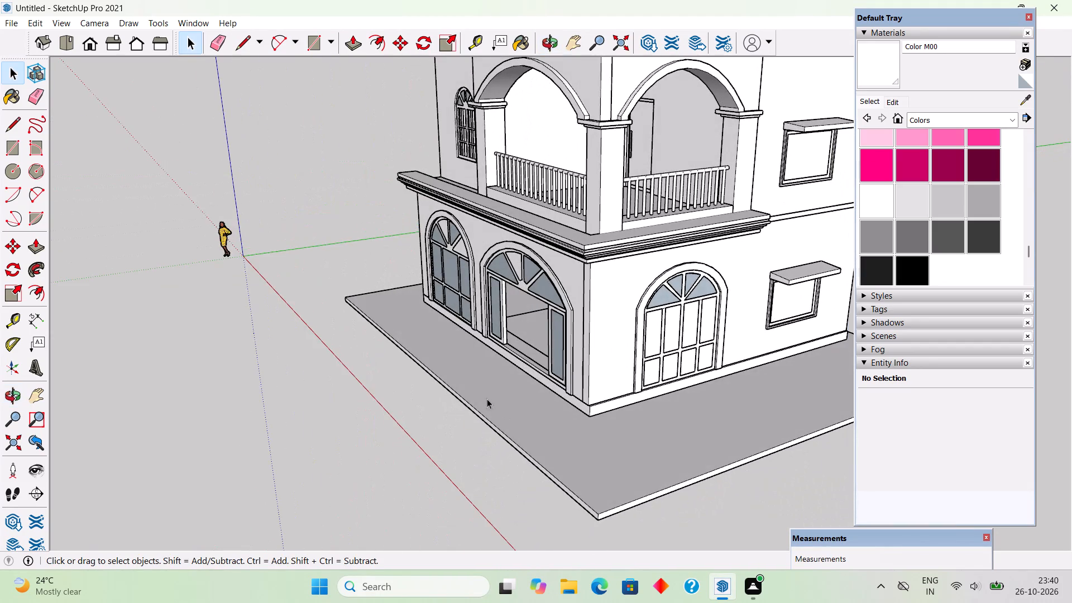
{"action": "scroll", "coordinate": [486, 398], "scroll_direction": "down", "scroll_amount": 4}
{"action": "scroll", "coordinate": [399, 340], "scroll_direction": "down", "scroll_amount": 5}
{"action": "middle_click_drag", "start_coordinate": [460, 356], "coordinate": [741, 319]}
{"action": "scroll", "coordinate": [501, 380], "scroll_direction": "up", "scroll_amount": 1}
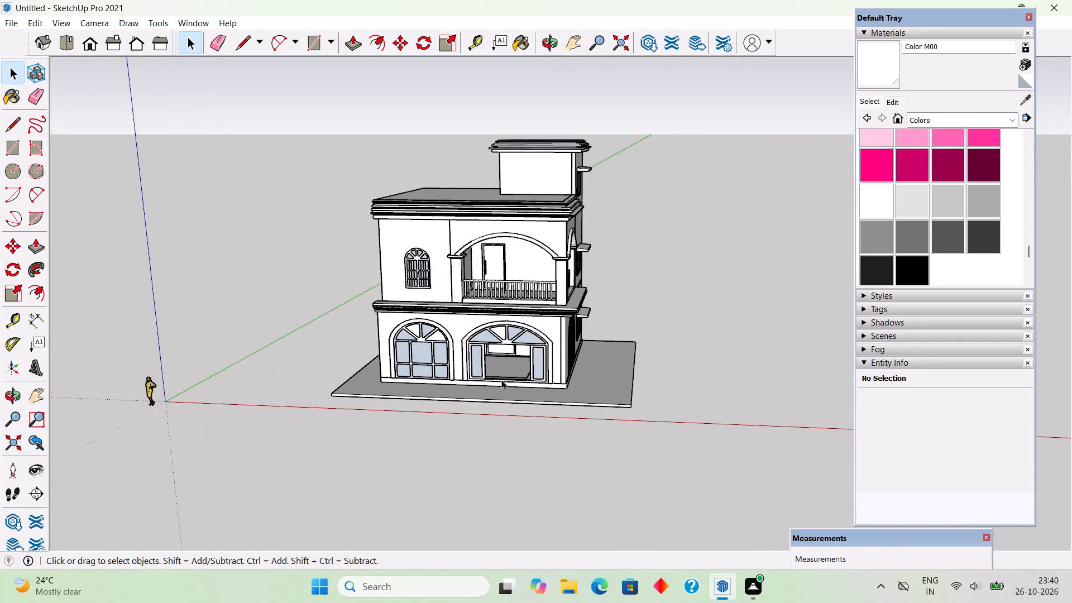
{"action": "scroll", "coordinate": [501, 380], "scroll_direction": "up", "scroll_amount": 1}
{"action": "middle_click_drag", "start_coordinate": [325, 364], "coordinate": [744, 358]}
{"action": "scroll", "coordinate": [577, 357], "scroll_direction": "up", "scroll_amount": 2}
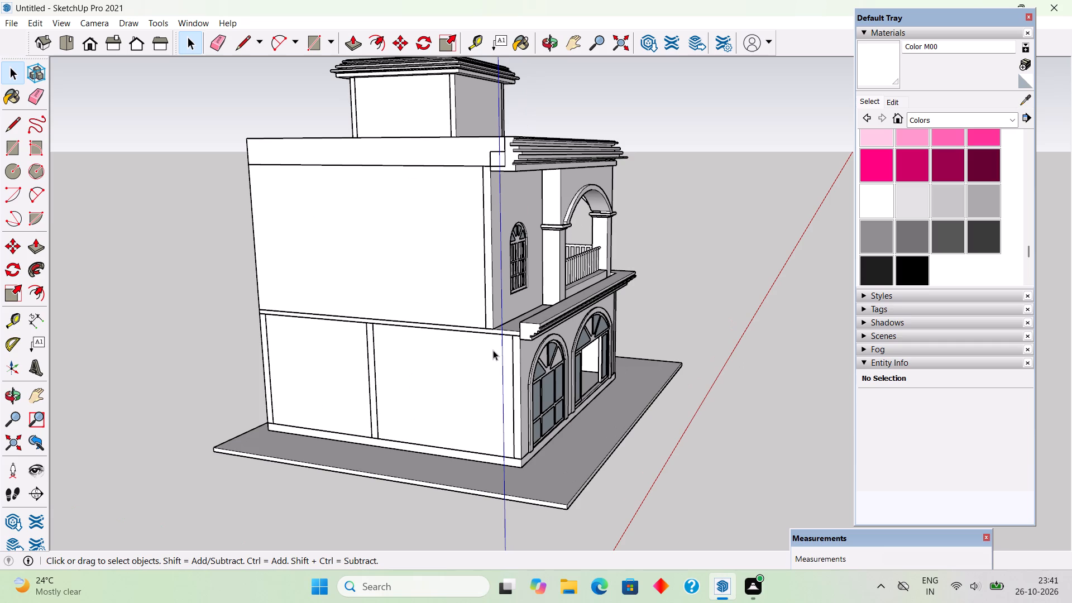
Place vertical guides on the ground-floor side wall: one along the upper wall's front inner edge, one 2' behind it, and one 8' further back.
{"action": "scroll", "coordinate": [493, 350], "scroll_direction": "down", "scroll_amount": 1}
{"action": "middle_click_drag", "start_coordinate": [502, 362], "coordinate": [607, 366]}
{"action": "scroll", "coordinate": [607, 366], "scroll_direction": "up", "scroll_amount": 2}
{"action": "middle_click_drag", "start_coordinate": [558, 387], "coordinate": [622, 362]}
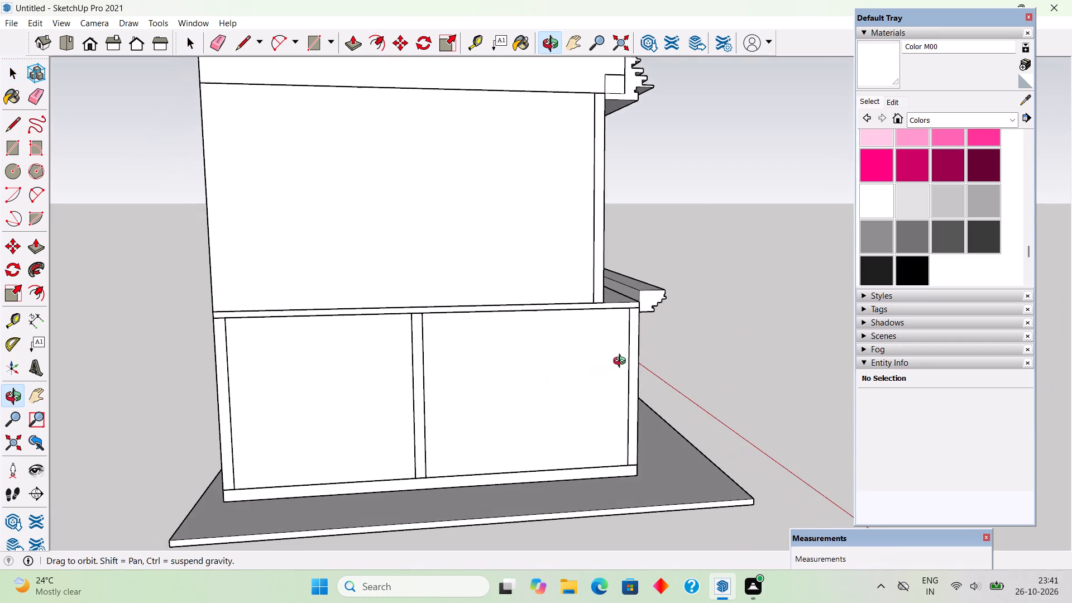
{"action": "middle_click_drag", "start_coordinate": [622, 362], "coordinate": [623, 362]}
{"action": "scroll", "coordinate": [623, 362], "scroll_direction": "up", "scroll_amount": 2}
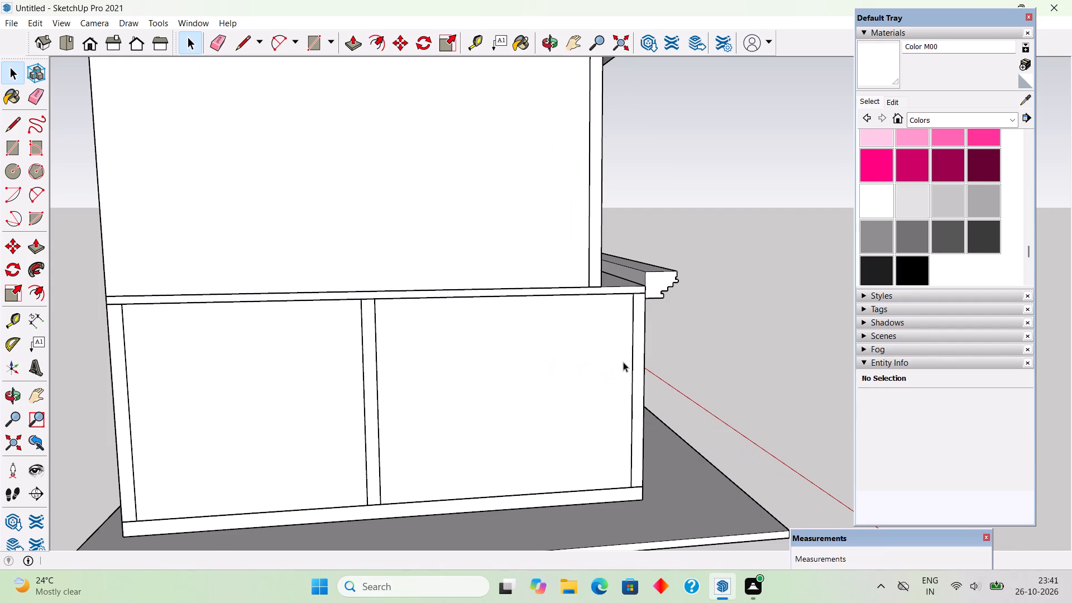
{"action": "key", "text": "t"}
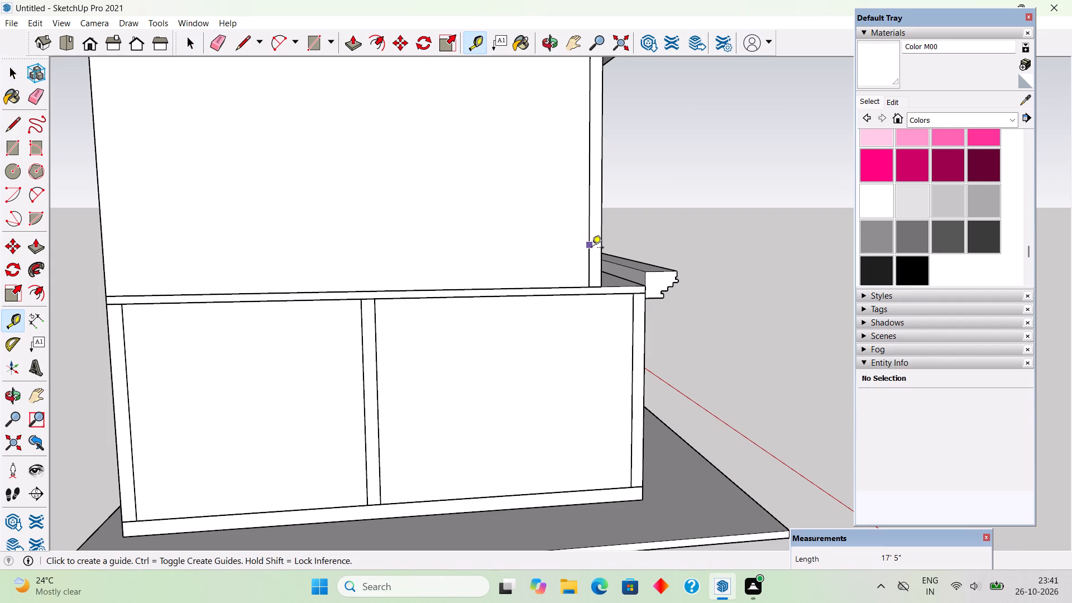
{"action": "double_click", "coordinate": [592, 248]}
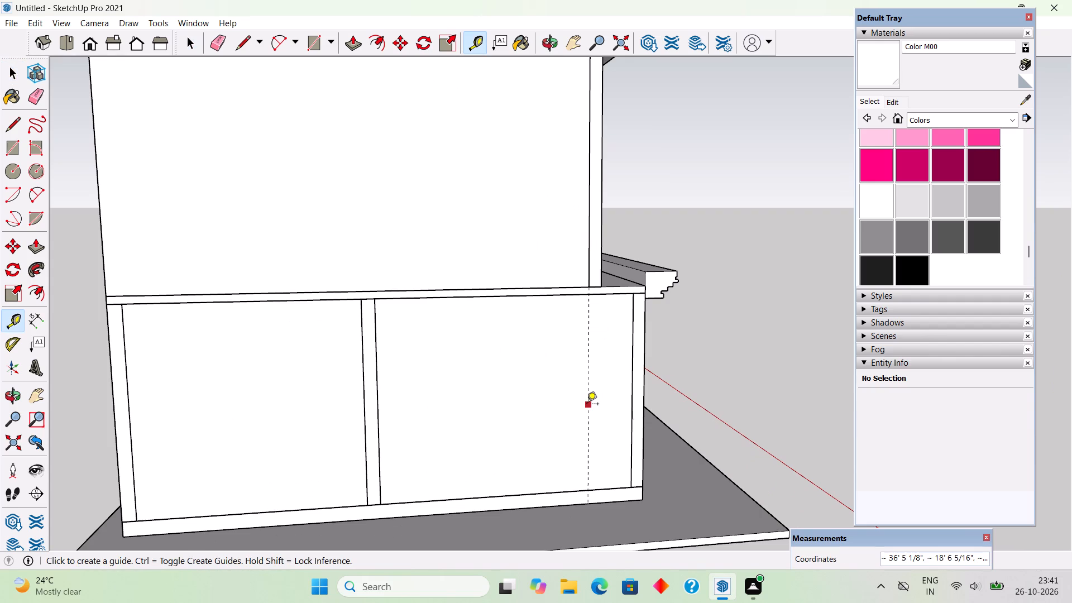
{"action": "left_click", "coordinate": [587, 405]}
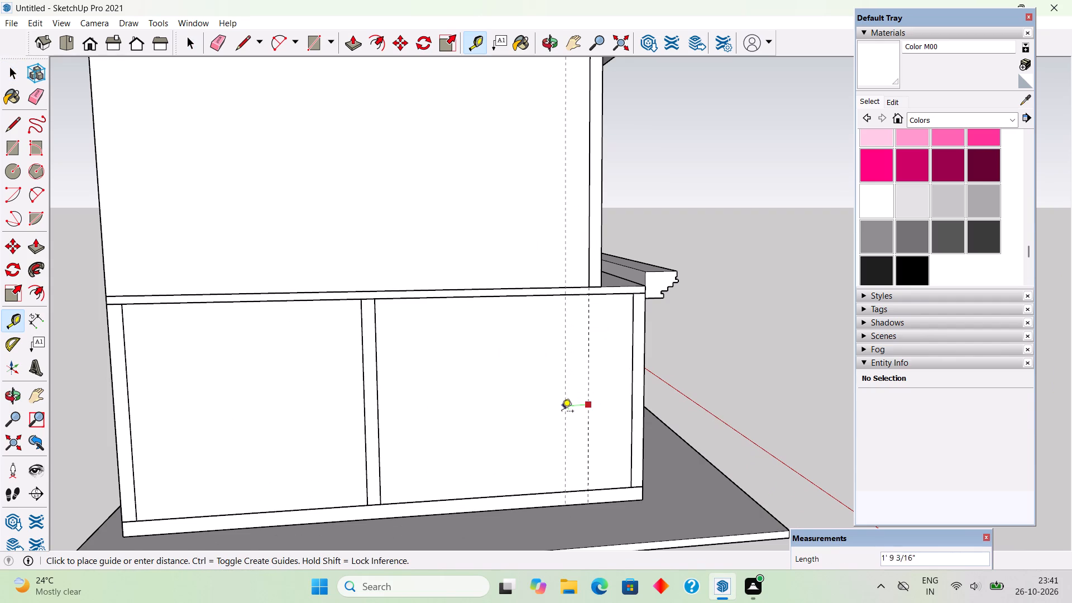
{"action": "type", "text": "2'"}
{"action": "key", "text": "Return"}
{"action": "left_click", "coordinate": [563, 425]}
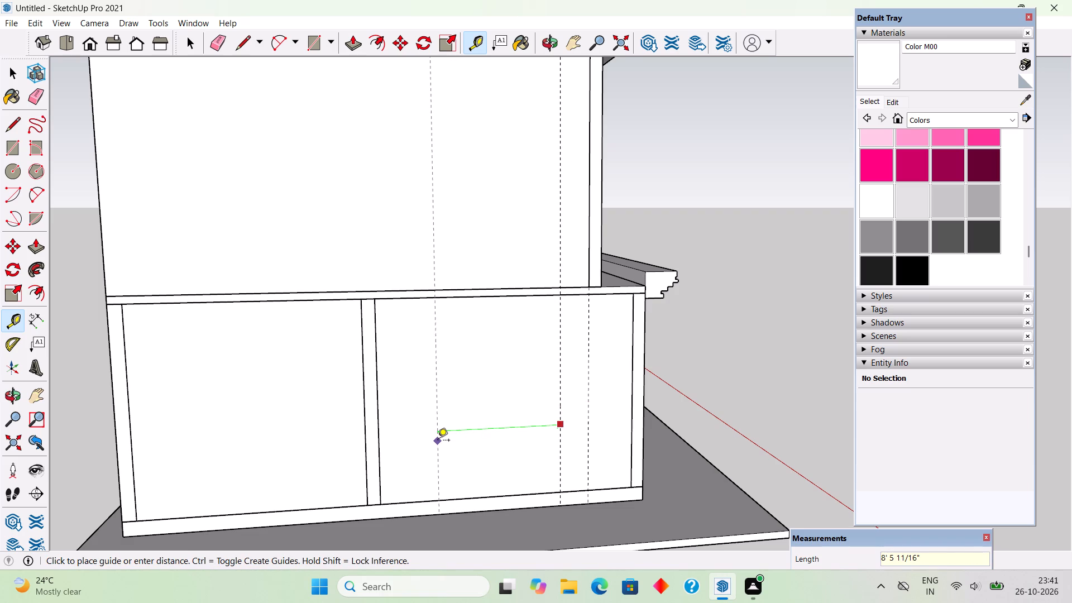
{"action": "type", "text": "8'"}
{"action": "key", "text": "Return"}
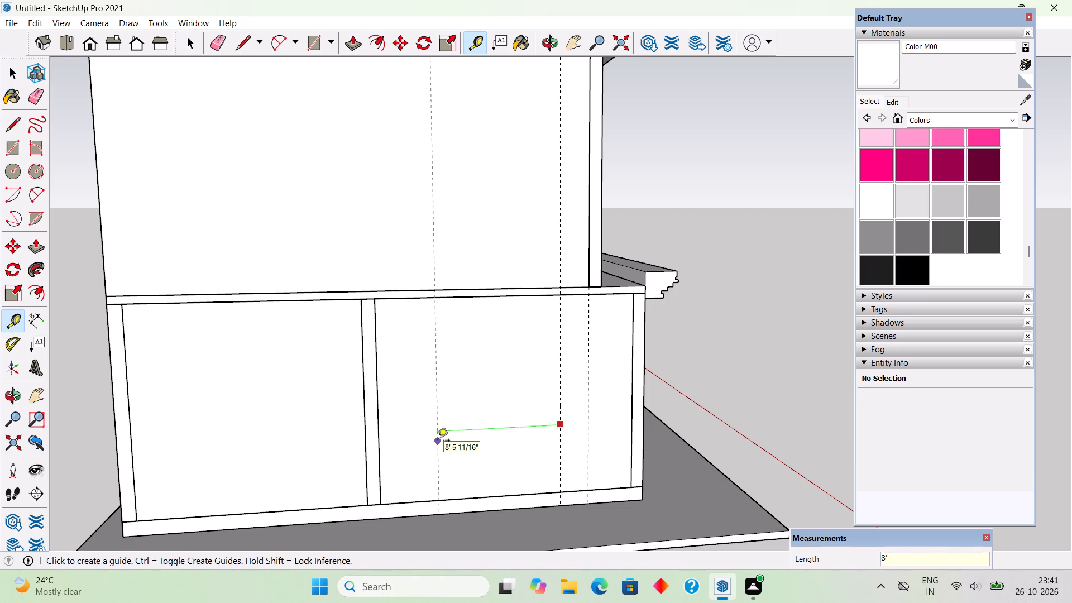
Add horizontal guides on the side wall 3' and 1' above the plinth's top edge, plus one 6' above the 3' guide.
{"action": "scroll", "coordinate": [513, 480], "scroll_direction": "up", "scroll_amount": 1}
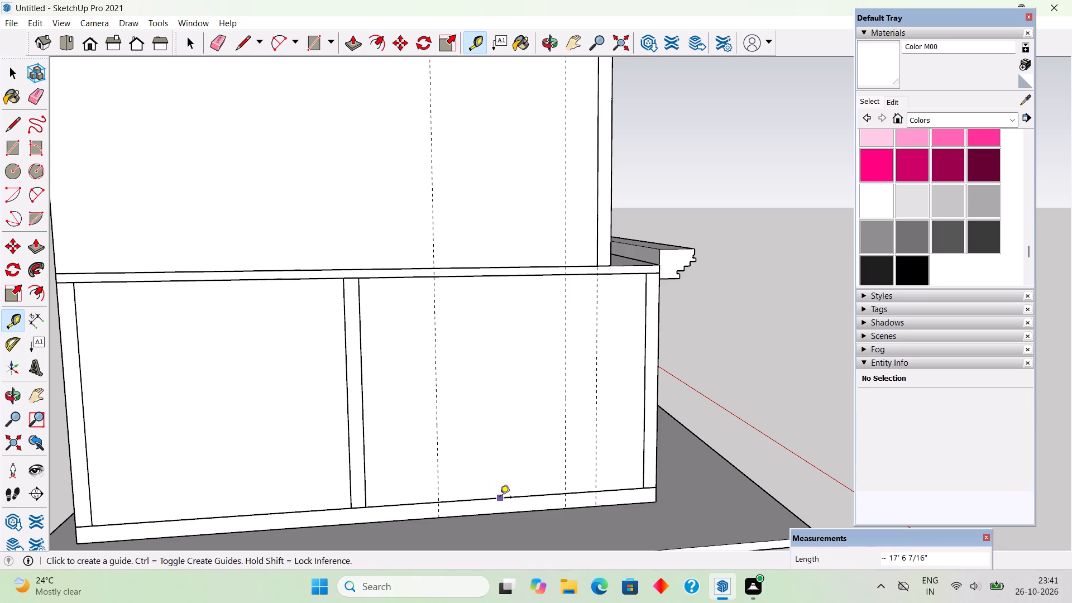
{"action": "left_click", "coordinate": [500, 498]}
{"action": "type", "text": "3'"}
{"action": "key", "text": "Return"}
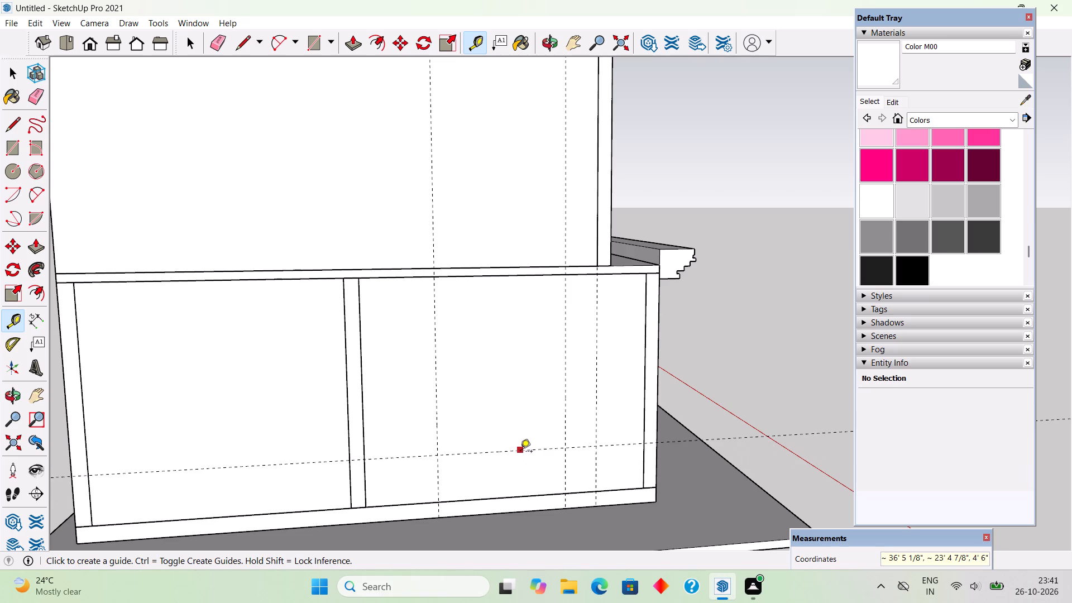
{"action": "left_click", "coordinate": [520, 452]}
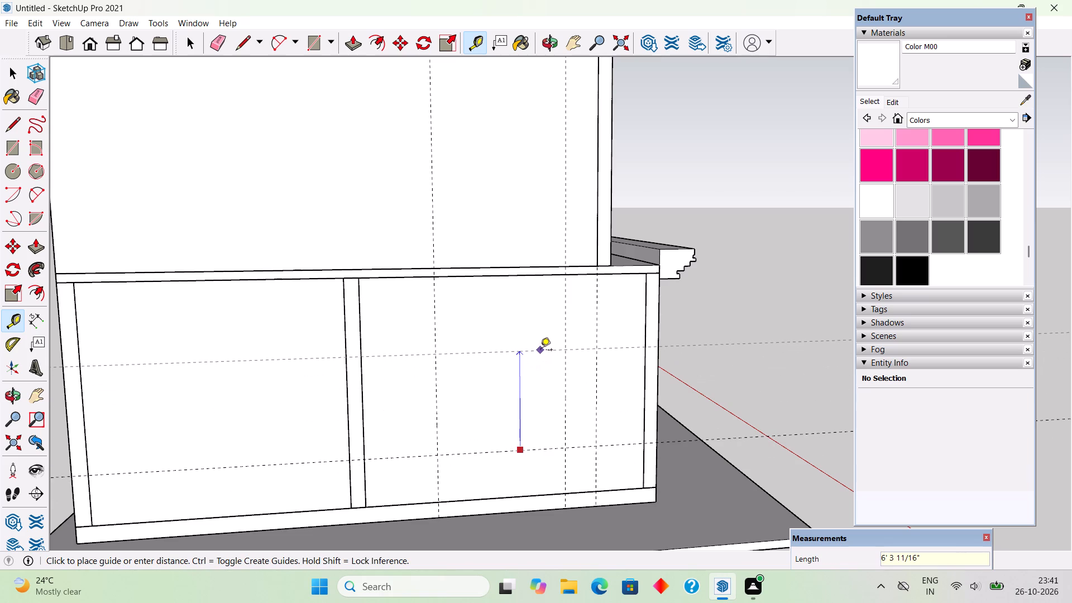
{"action": "type", "text": "6'"}
{"action": "key", "text": "Return"}
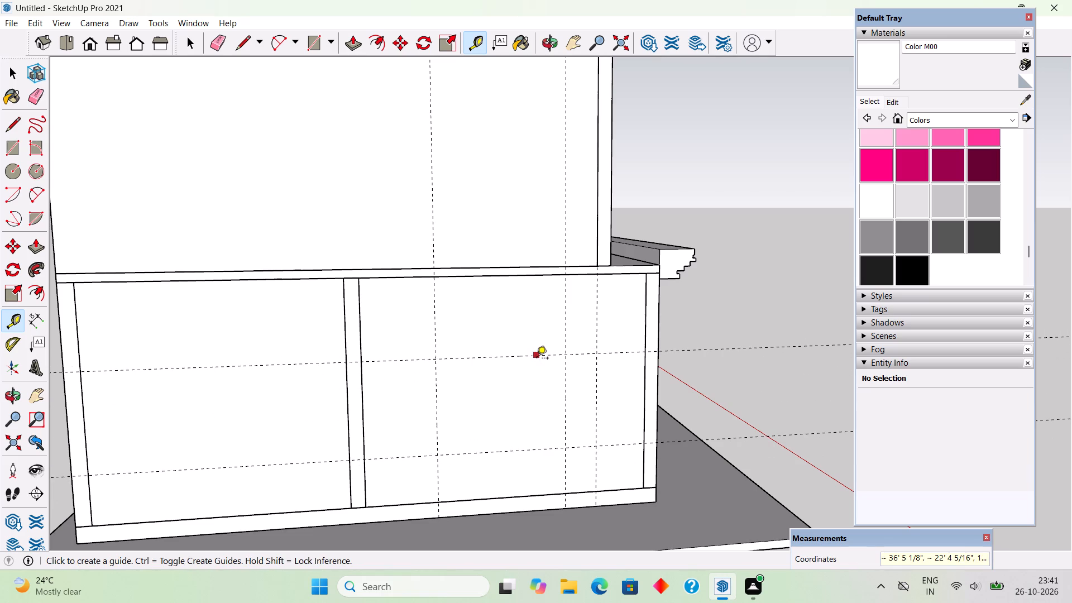
{"action": "left_click", "coordinate": [523, 495]}
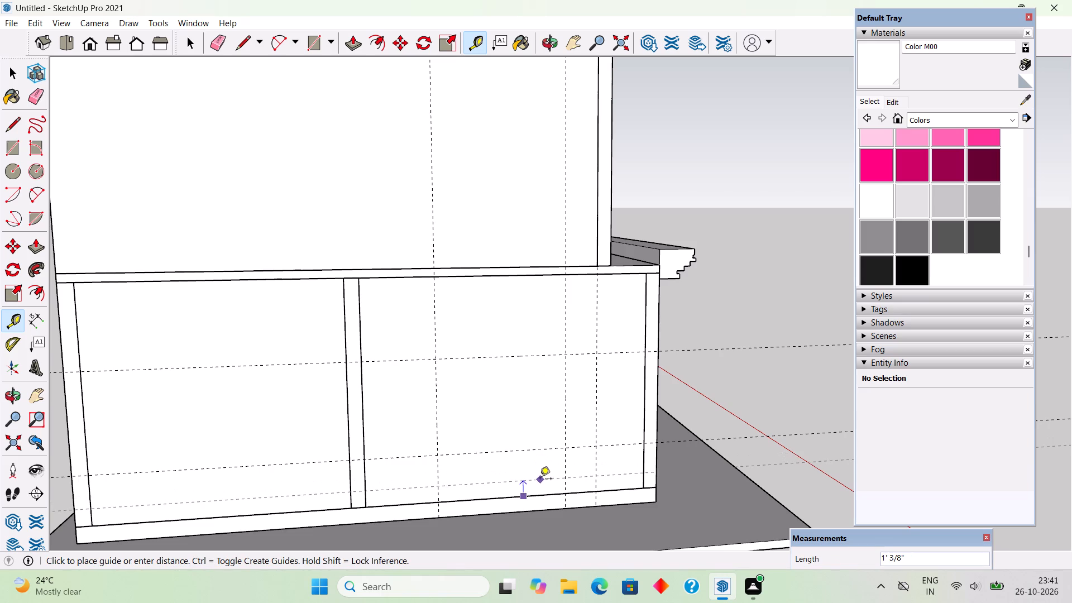
{"action": "type", "text": "1'"}
{"action": "key", "text": "Return"}
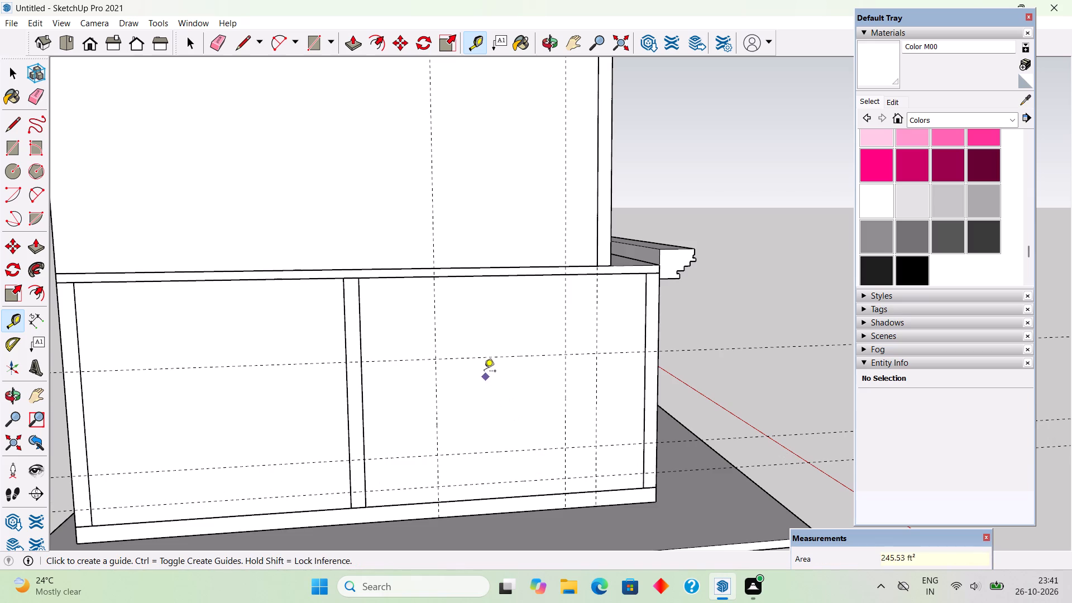
Add a horizontal guide 2.8' above the uppermost horizontal guide on the side wall.
{"action": "left_click", "coordinate": [487, 360]}
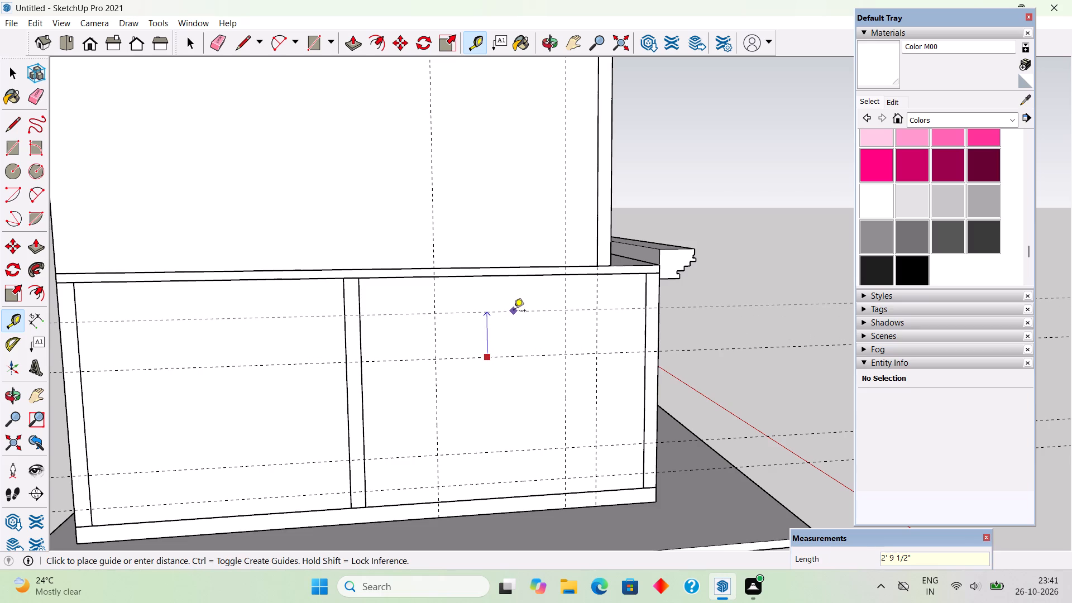
{"action": "middle_click_drag", "start_coordinate": [514, 312], "coordinate": [322, 284]}
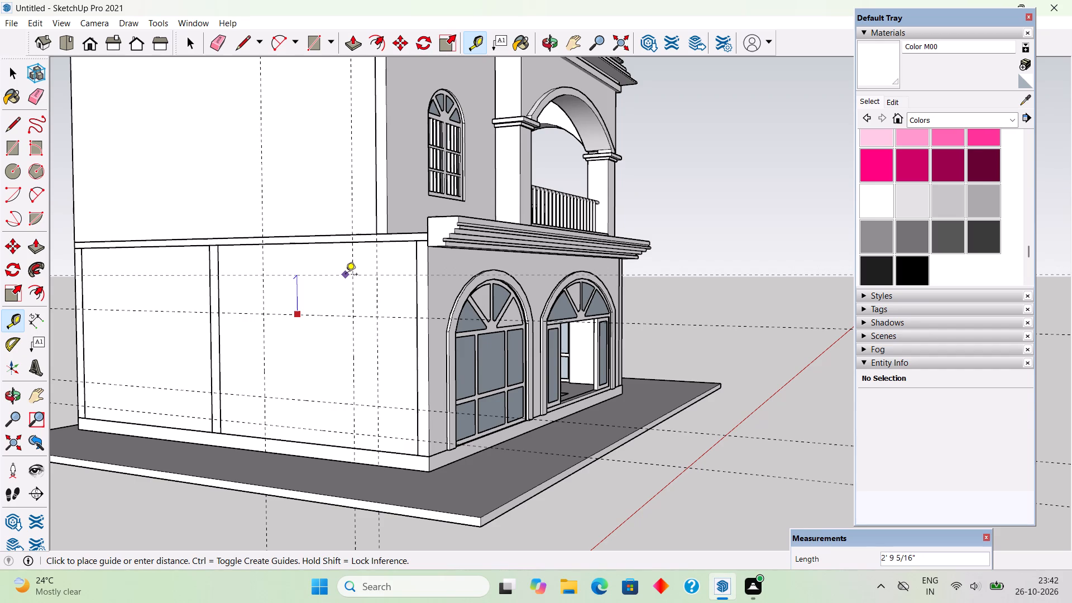
{"action": "type", "text": "2."}
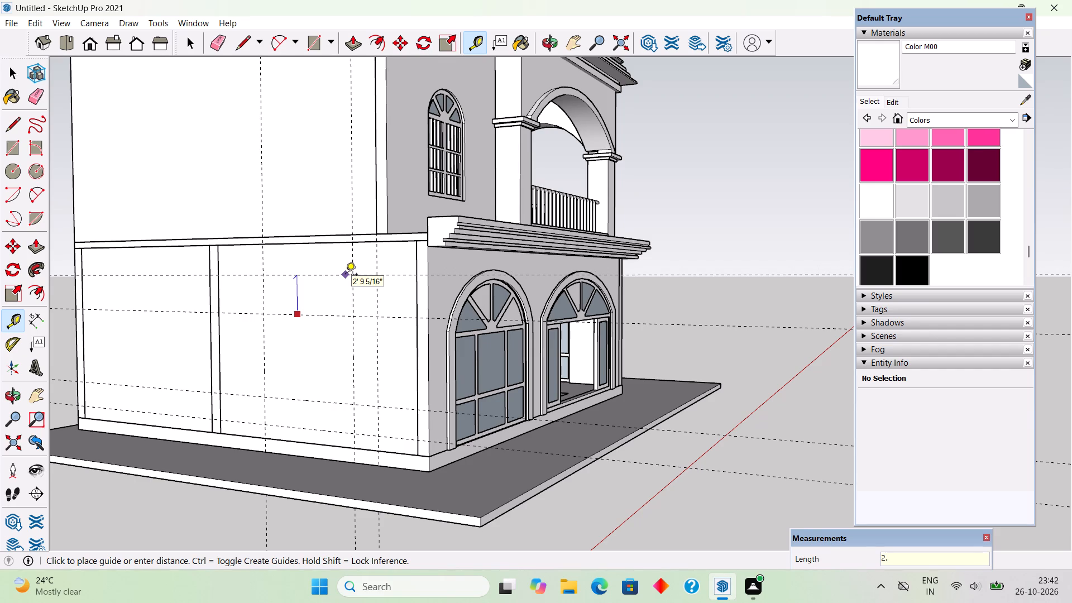
{"action": "type", "text": "8'"}
{"action": "key", "text": "Return"}
{"action": "key", "text": "space"}
Open the front side-wall group and draw an 8' by 8' rectangle on its outer face between the guide intersections.
{"action": "middle_click_drag", "start_coordinate": [372, 402], "coordinate": [504, 422]}
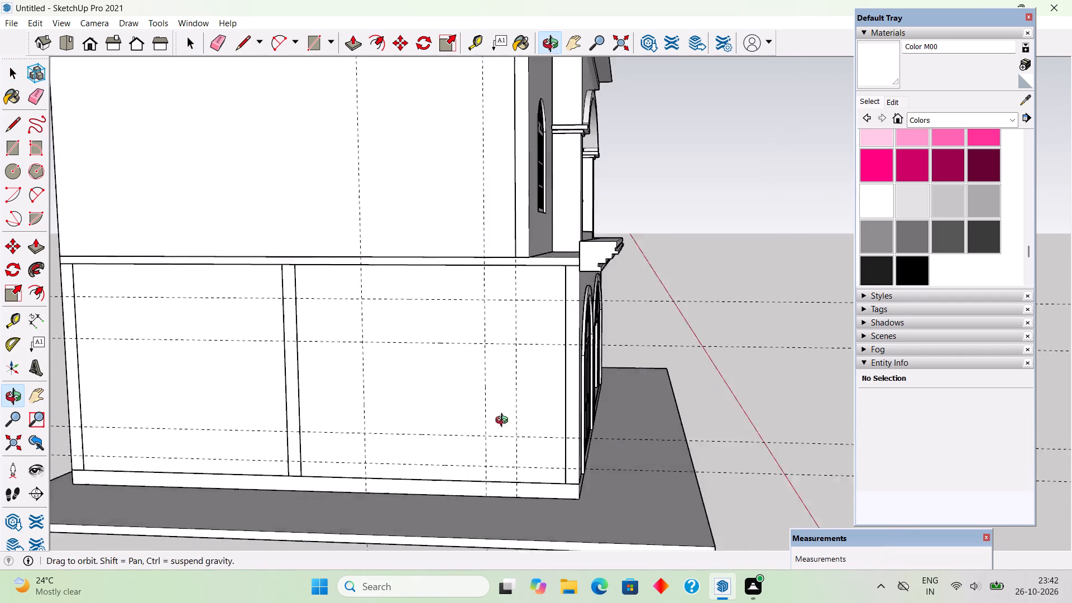
{"action": "middle_click_drag", "start_coordinate": [504, 422], "coordinate": [535, 422]}
{"action": "triple_click", "coordinate": [516, 402]}
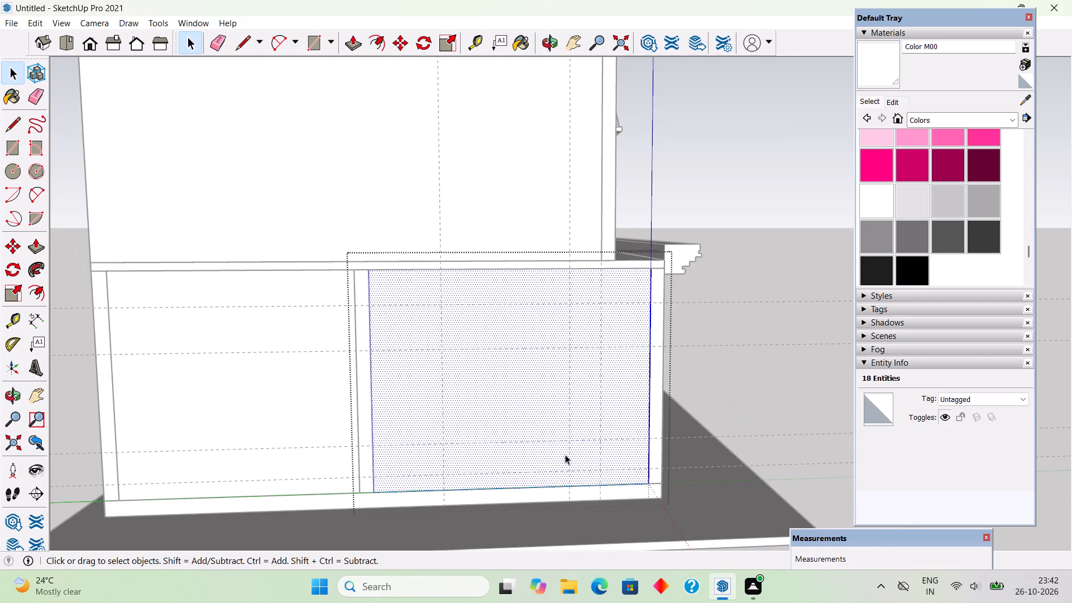
{"action": "scroll", "coordinate": [580, 462], "scroll_direction": "up", "scroll_amount": 3}
{"action": "middle_click_drag", "start_coordinate": [580, 462], "coordinate": [579, 477]}
{"action": "key", "text": "r"}
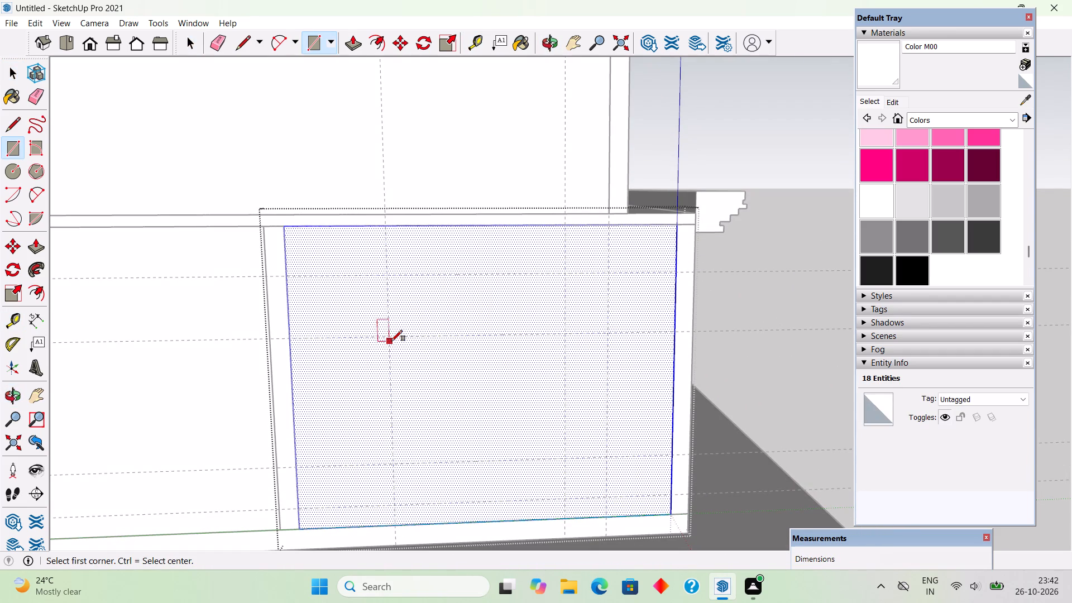
{"action": "left_click", "coordinate": [391, 339]}
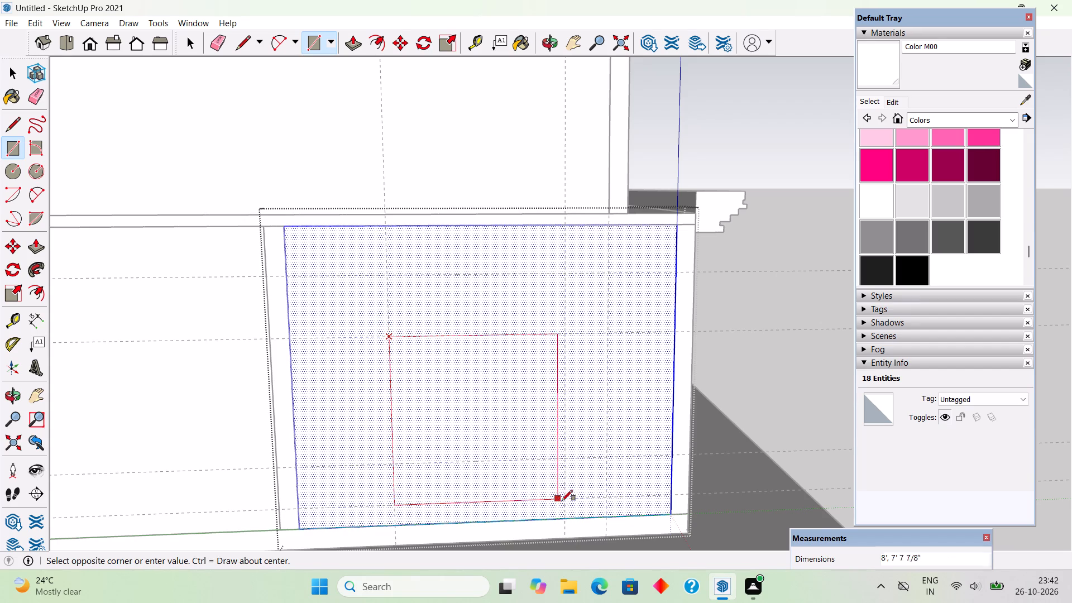
{"action": "left_click", "coordinate": [563, 500]}
Draw an arc with a bulge of about 2' 9 5/8" over the rectangle's top edge and delete that edge, leaving one arched outline.
{"action": "key", "text": "a"}
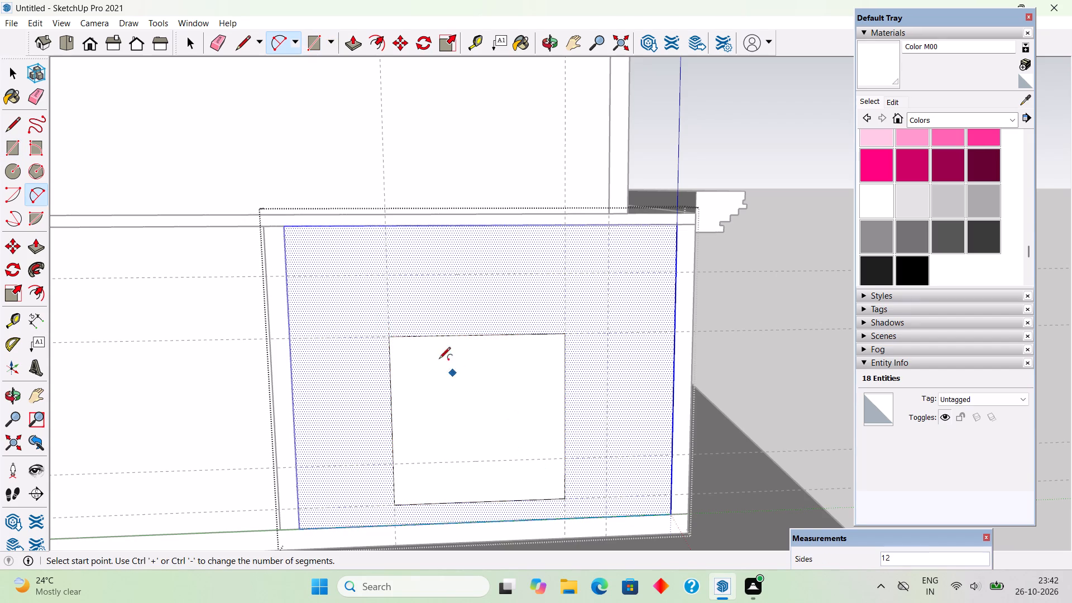
{"action": "left_click", "coordinate": [392, 337]}
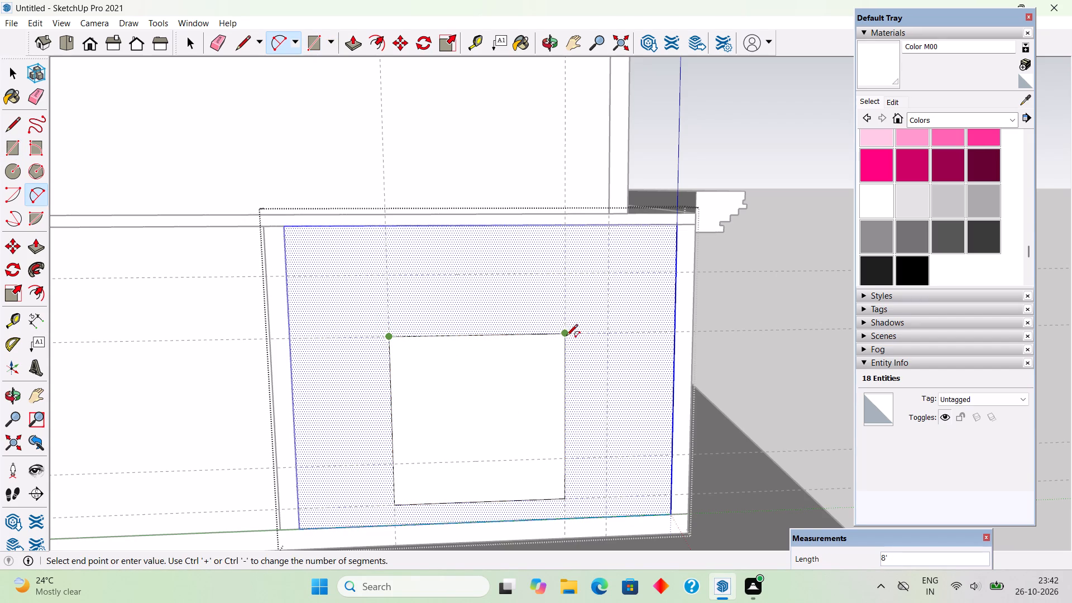
{"action": "left_click", "coordinate": [566, 337]}
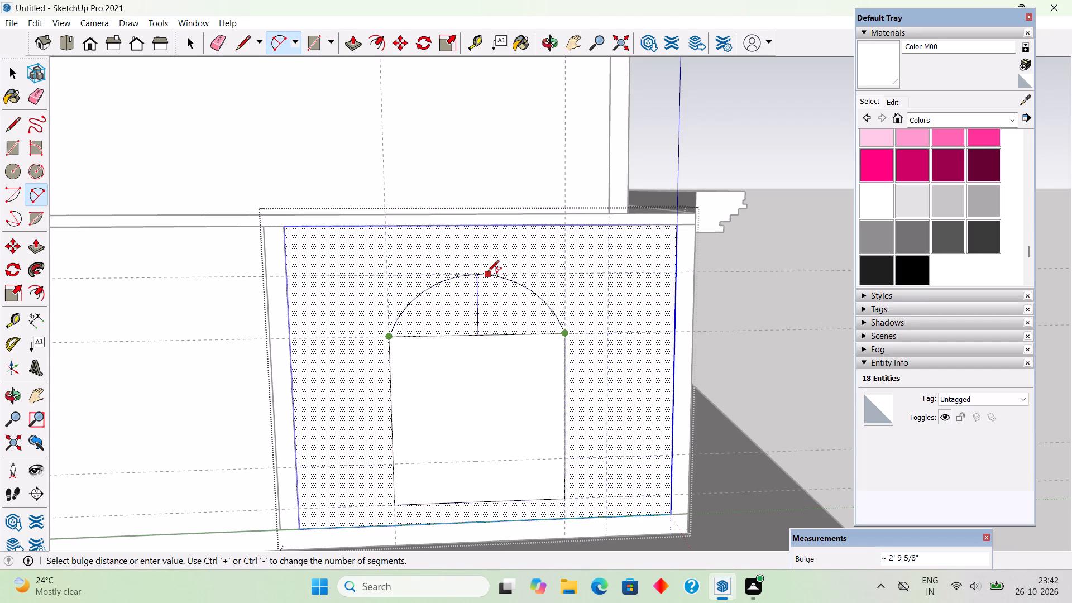
{"action": "left_click", "coordinate": [487, 272]}
{"action": "key", "text": "space"}
{"action": "scroll", "coordinate": [489, 337], "scroll_direction": "up", "scroll_amount": 3}
{"action": "left_click", "coordinate": [489, 337]}
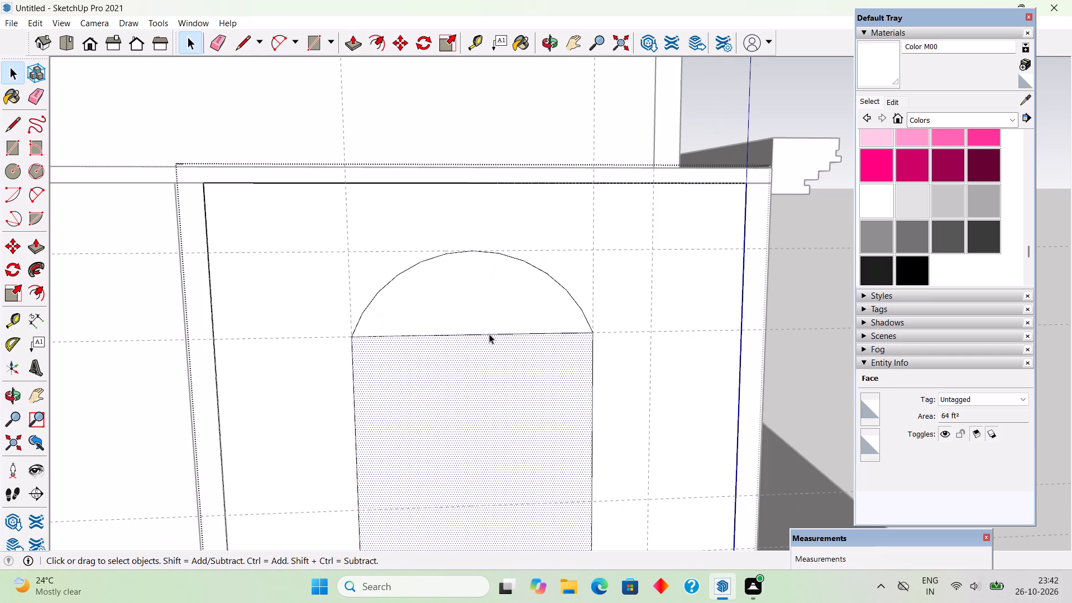
{"action": "left_click", "coordinate": [489, 334]}
{"action": "key", "text": "Delete"}
{"action": "left_click", "coordinate": [491, 366]}
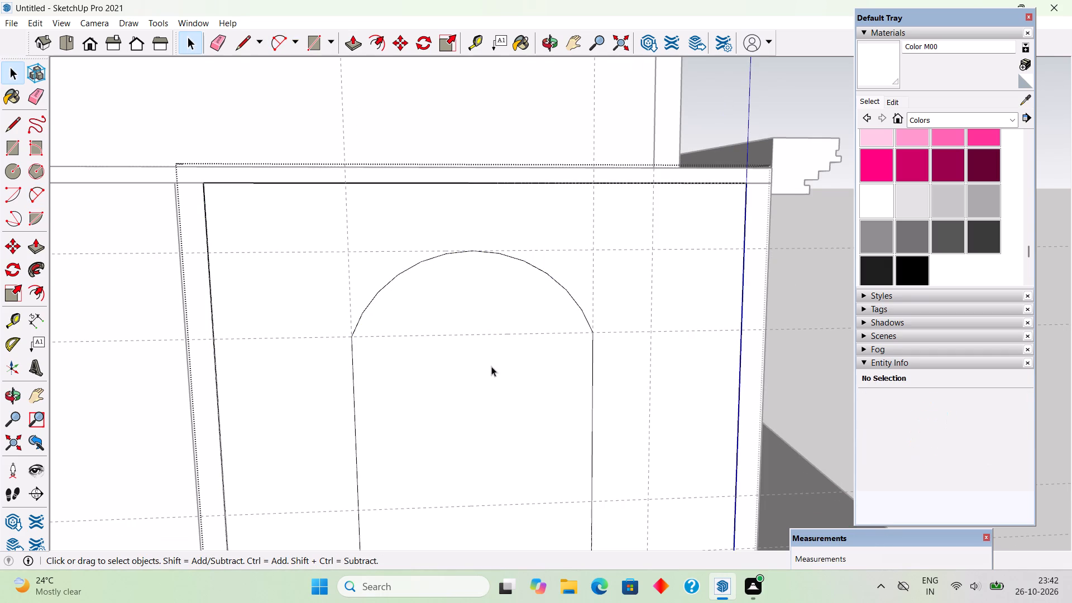
Push the arched face through the wall's thickness to cut an opening, and leave the wall group.
{"action": "scroll", "coordinate": [491, 366], "scroll_direction": "down", "scroll_amount": 5}
{"action": "key", "text": "p"}
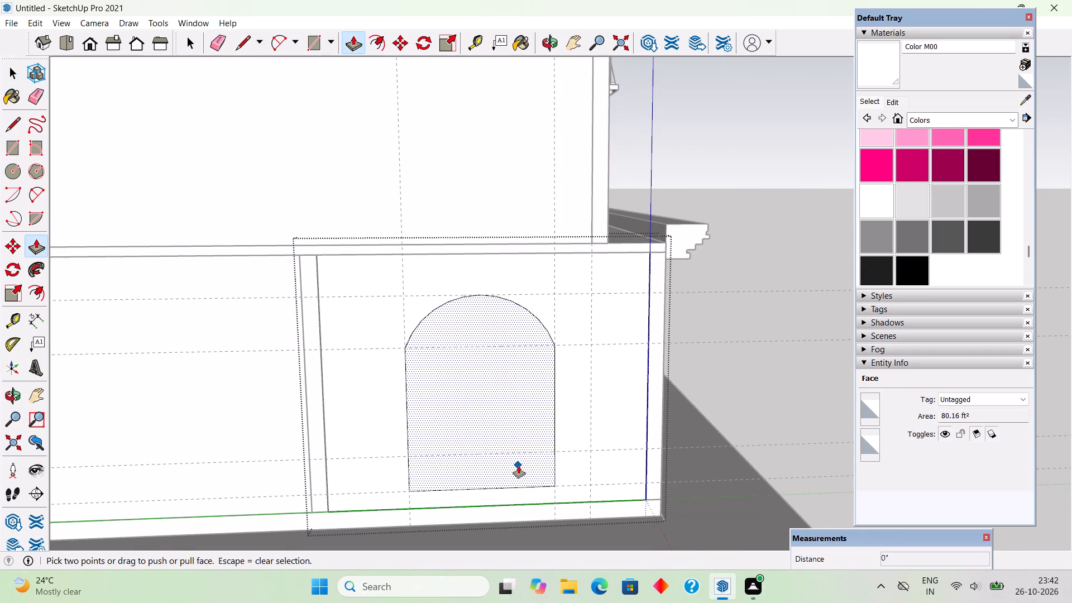
{"action": "left_click_drag", "start_coordinate": [519, 466], "coordinate": [492, 395]}
{"action": "key", "text": "space"}
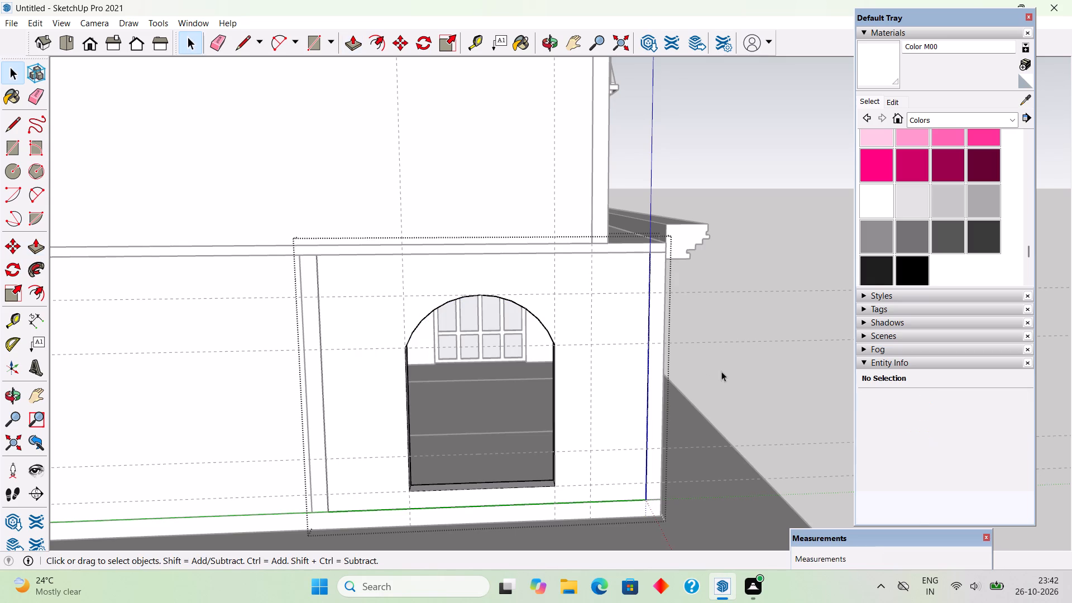
{"action": "left_click", "coordinate": [725, 371]}
Examine the new arched side opening and the room inside from several angles, comparing it with the front arched windows.
{"action": "scroll", "coordinate": [516, 511], "scroll_direction": "up", "scroll_amount": 4}
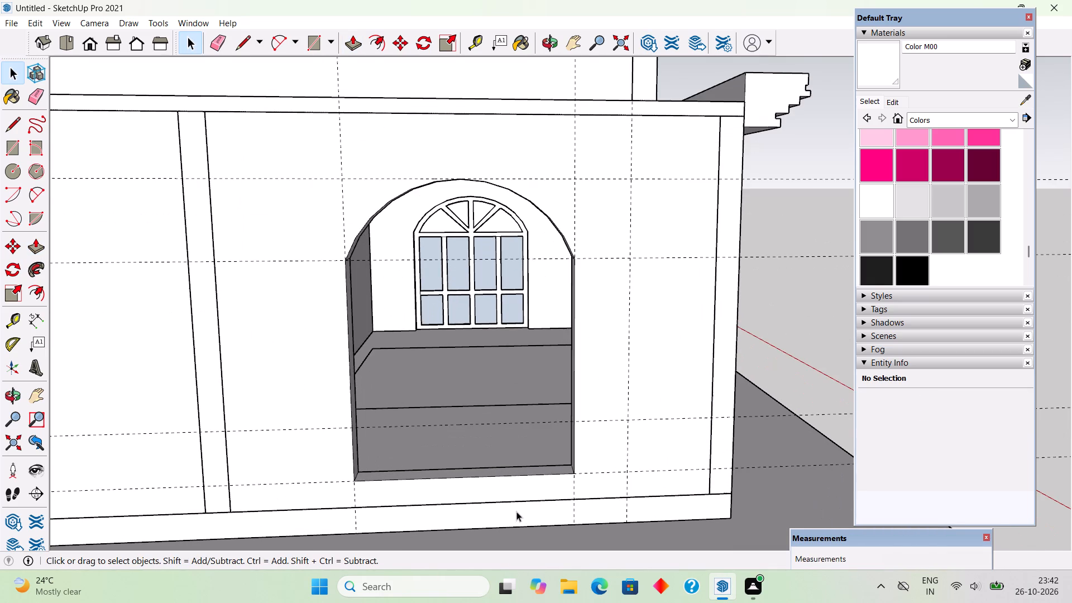
{"action": "middle_click_drag", "start_coordinate": [512, 495], "coordinate": [625, 469]}
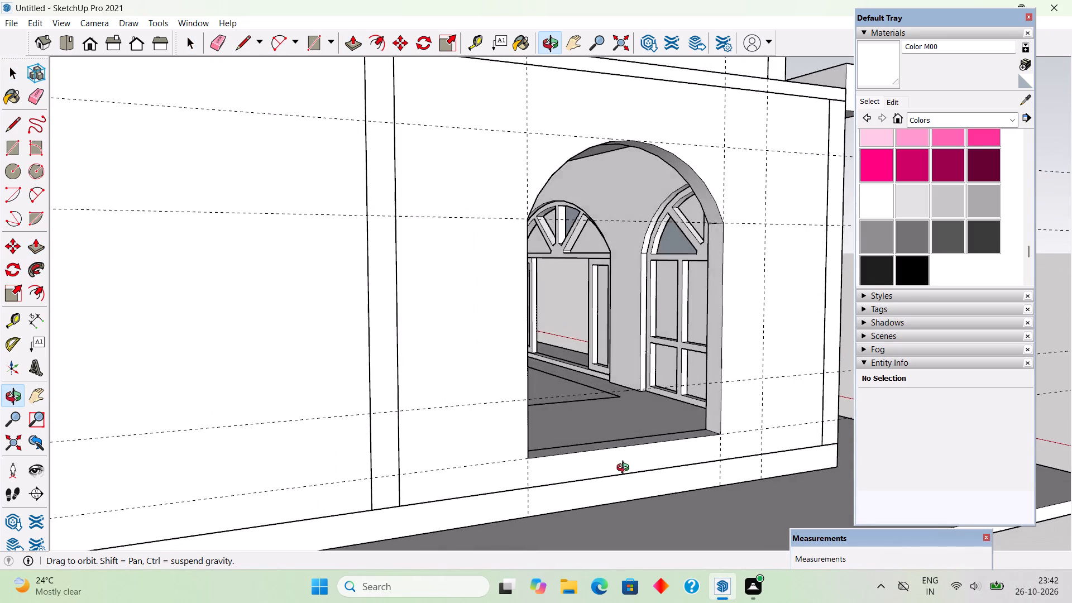
{"action": "middle_click_drag", "start_coordinate": [625, 469], "coordinate": [519, 475]}
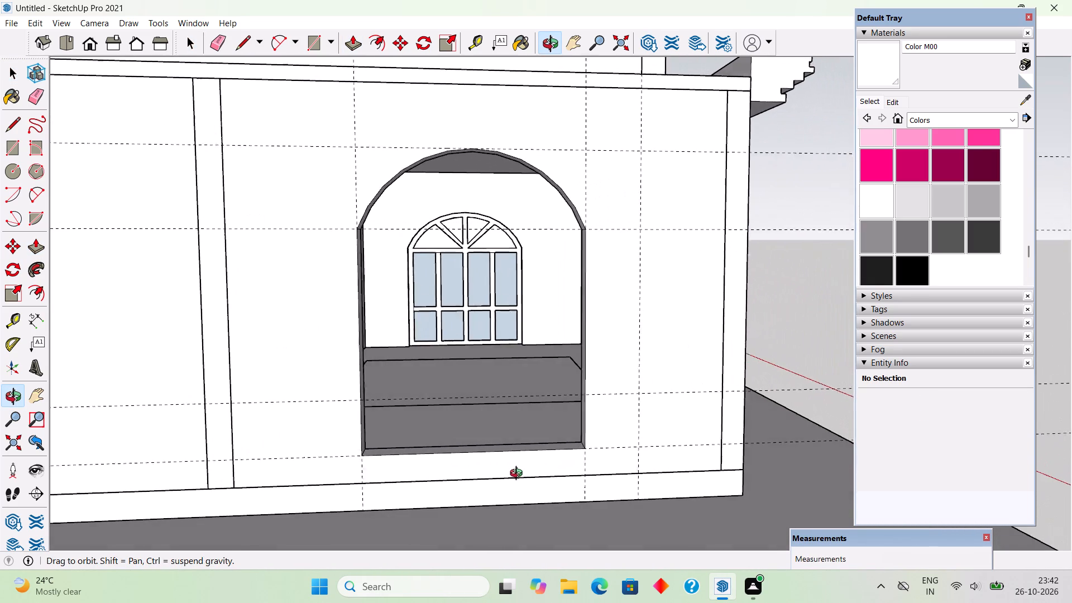
{"action": "middle_click_drag", "start_coordinate": [519, 475], "coordinate": [520, 475]}
{"action": "scroll", "coordinate": [520, 475], "scroll_direction": "up", "scroll_amount": 1}
{"action": "middle_click_drag", "start_coordinate": [619, 446], "coordinate": [470, 450]}
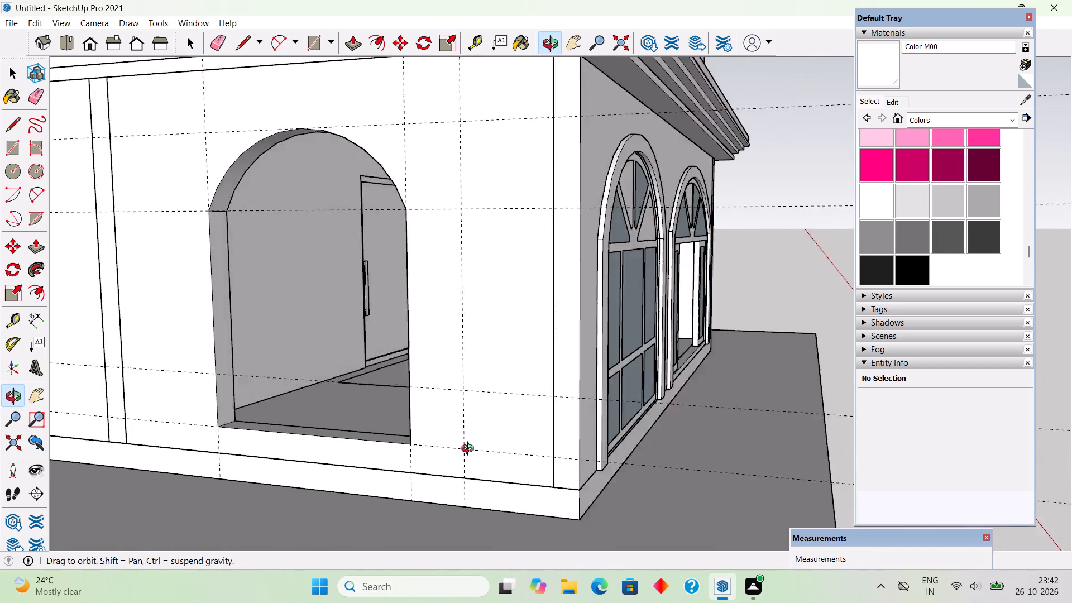
{"action": "middle_click_drag", "start_coordinate": [470, 450], "coordinate": [0, 450]}
{"action": "middle_click_drag", "start_coordinate": [492, 444], "coordinate": [237, 451]}
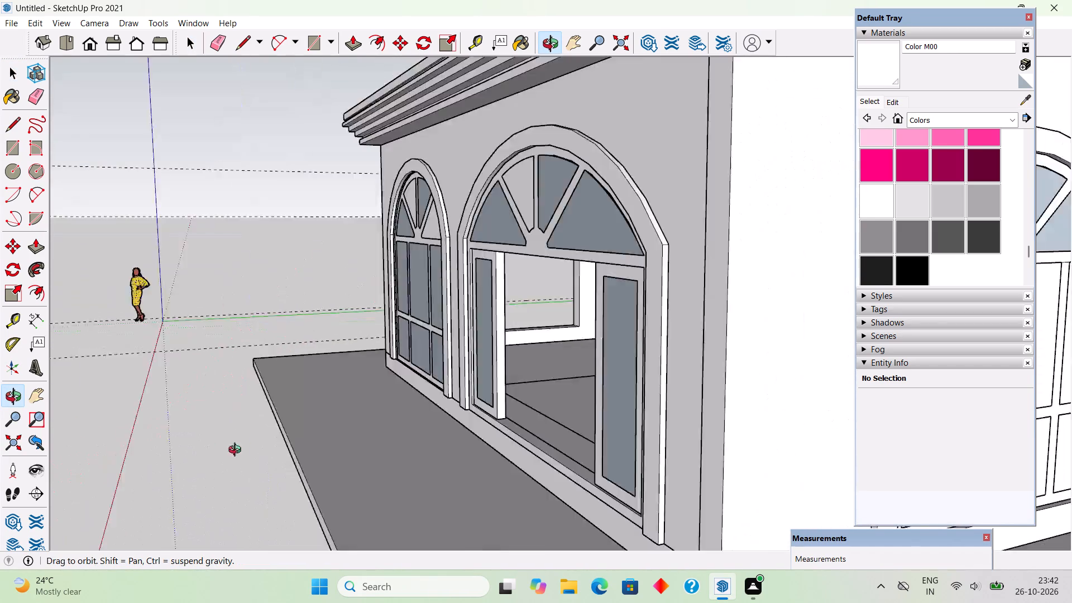
{"action": "middle_click_drag", "start_coordinate": [237, 451], "coordinate": [232, 406]}
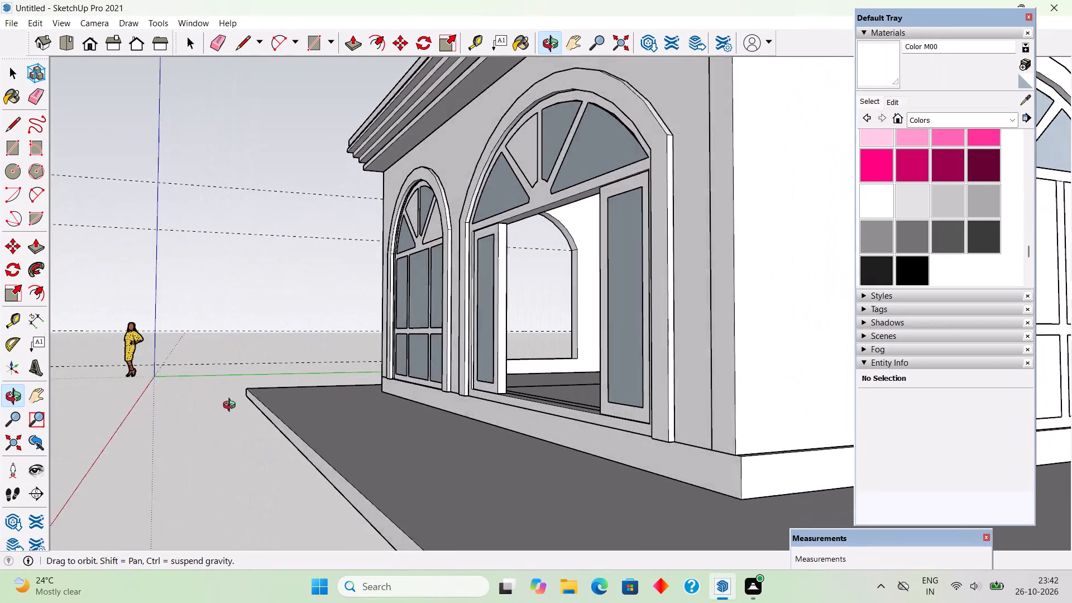
{"action": "middle_click_drag", "start_coordinate": [232, 406], "coordinate": [520, 417]}
{"action": "middle_click_drag", "start_coordinate": [500, 432], "coordinate": [898, 416]}
{"action": "middle_click_drag", "start_coordinate": [556, 417], "coordinate": [767, 460]}
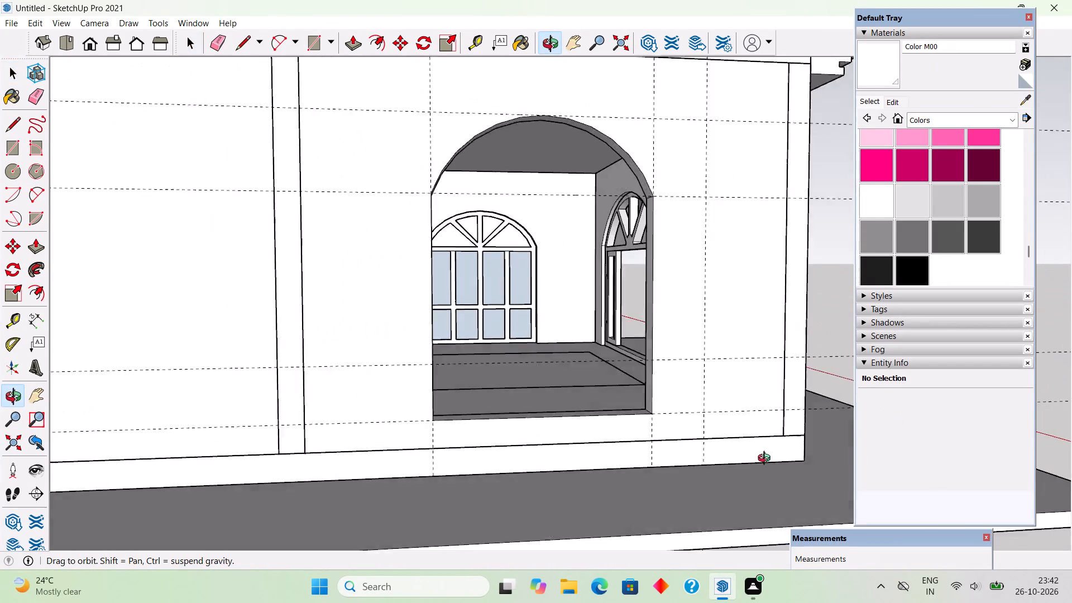
Draw an 8' by 8' rectangle across the straight-sided part of the arched side-wall opening.
{"action": "middle_click_drag", "start_coordinate": [767, 460], "coordinate": [774, 474]}
{"action": "scroll", "coordinate": [501, 371], "scroll_direction": "up", "scroll_amount": 1}
{"action": "key", "text": "r"}
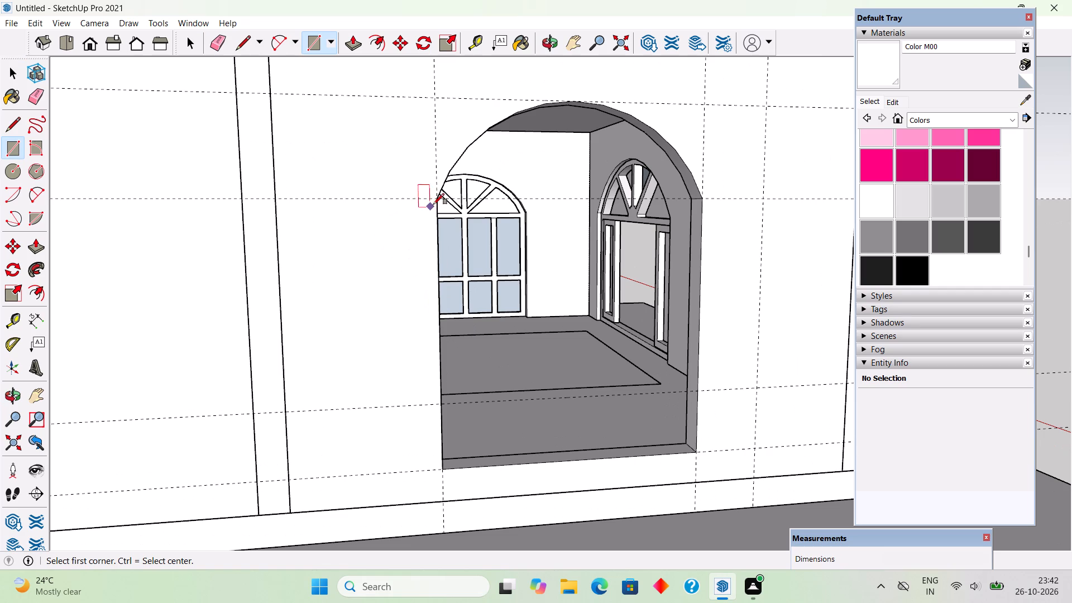
{"action": "left_click", "coordinate": [433, 204]}
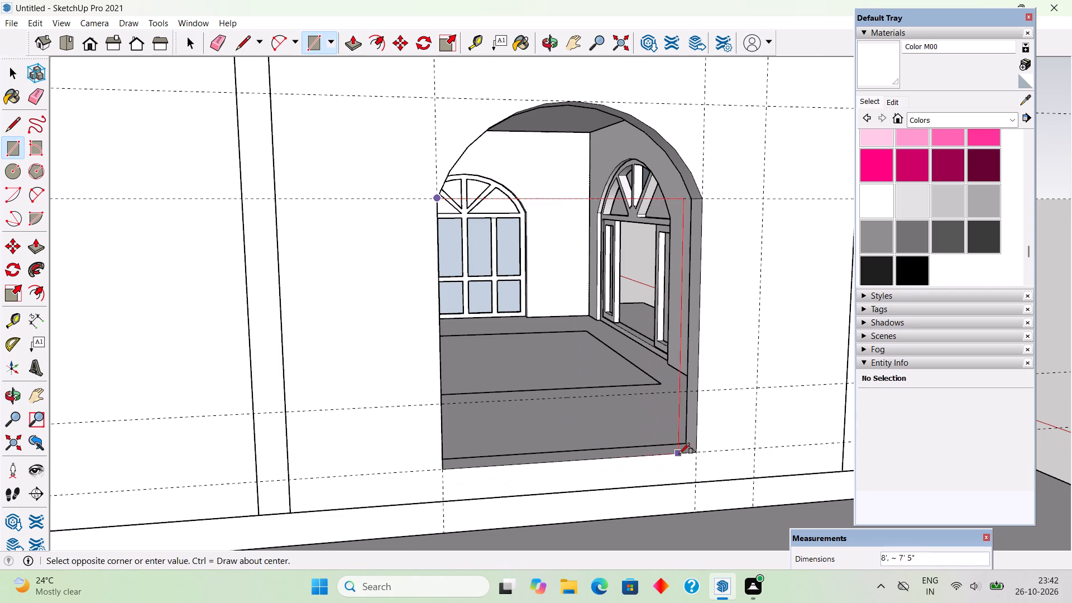
{"action": "left_click", "coordinate": [690, 452]}
{"action": "scroll", "coordinate": [690, 452], "scroll_direction": "down", "scroll_amount": 5}
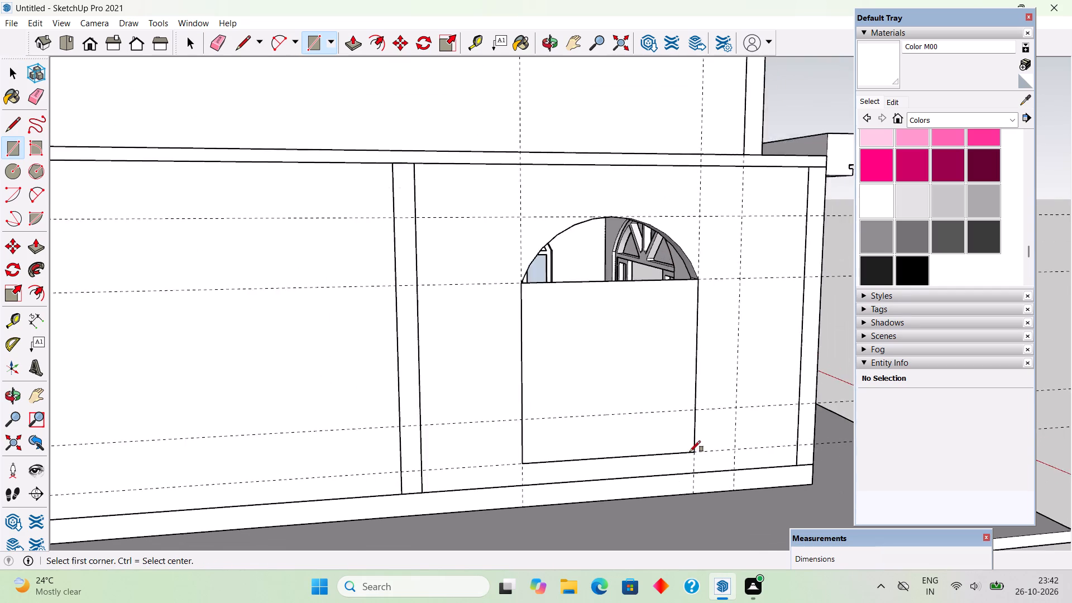
Draw an arc with a bulge of about 2' 9 5/8" along the opening's curved top and delete the straight edge beneath it.
{"action": "middle_click_drag", "start_coordinate": [673, 442], "coordinate": [629, 429]}
{"action": "scroll", "coordinate": [542, 211], "scroll_direction": "up", "scroll_amount": 8}
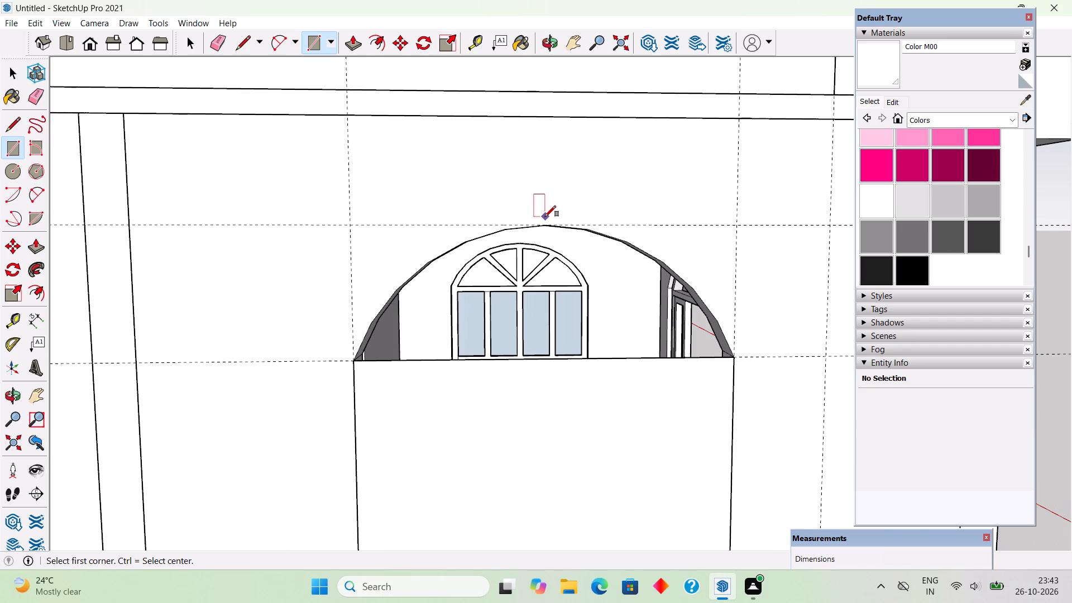
{"action": "key", "text": "a"}
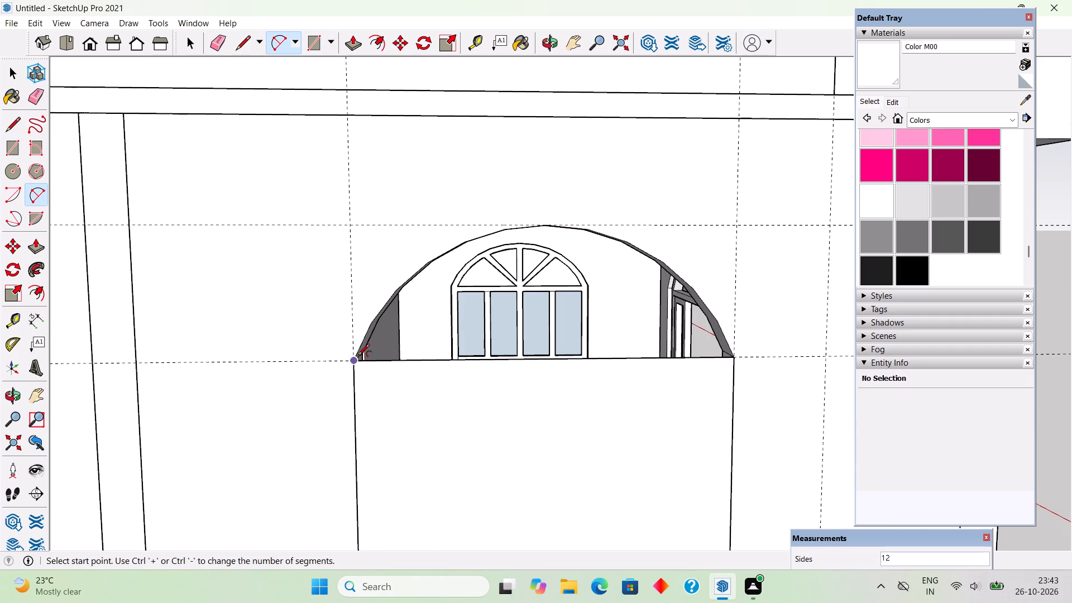
{"action": "left_click", "coordinate": [358, 356]}
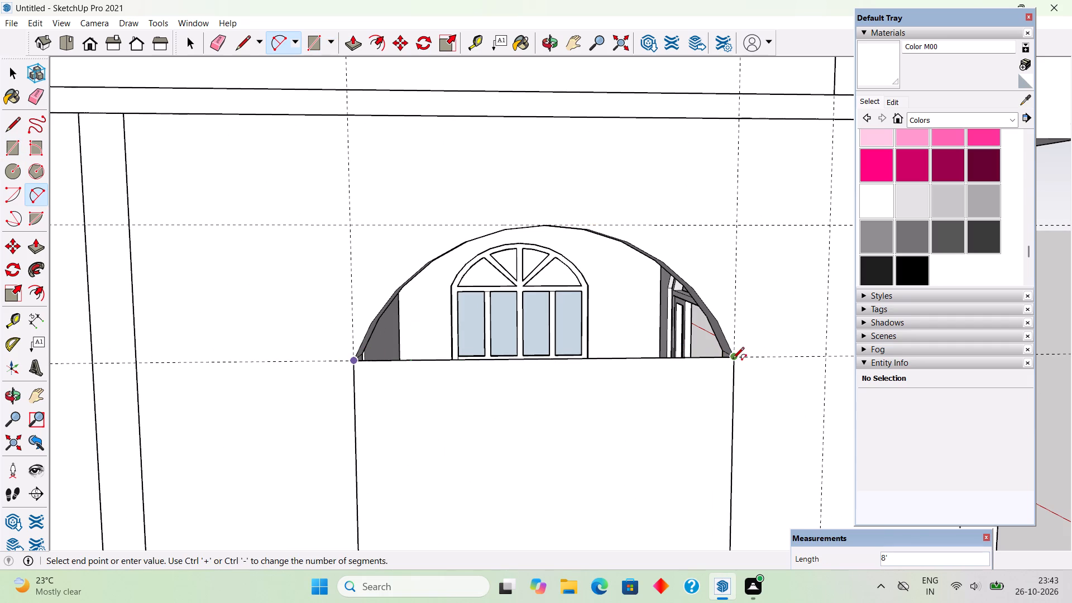
{"action": "left_click", "coordinate": [735, 360]}
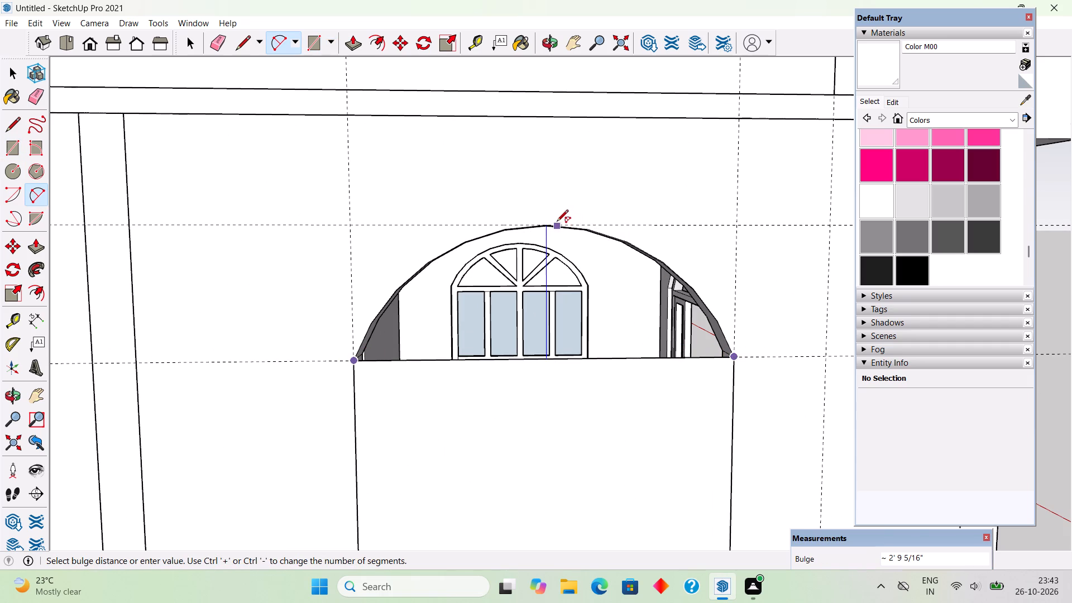
{"action": "left_click", "coordinate": [544, 229]}
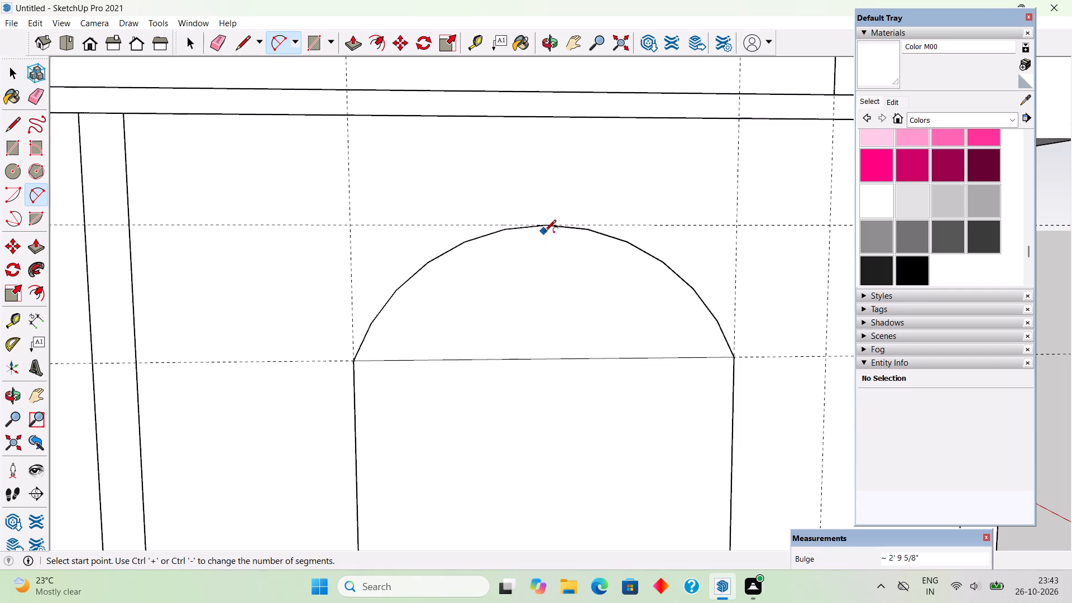
{"action": "key", "text": "space"}
{"action": "left_click", "coordinate": [577, 357]}
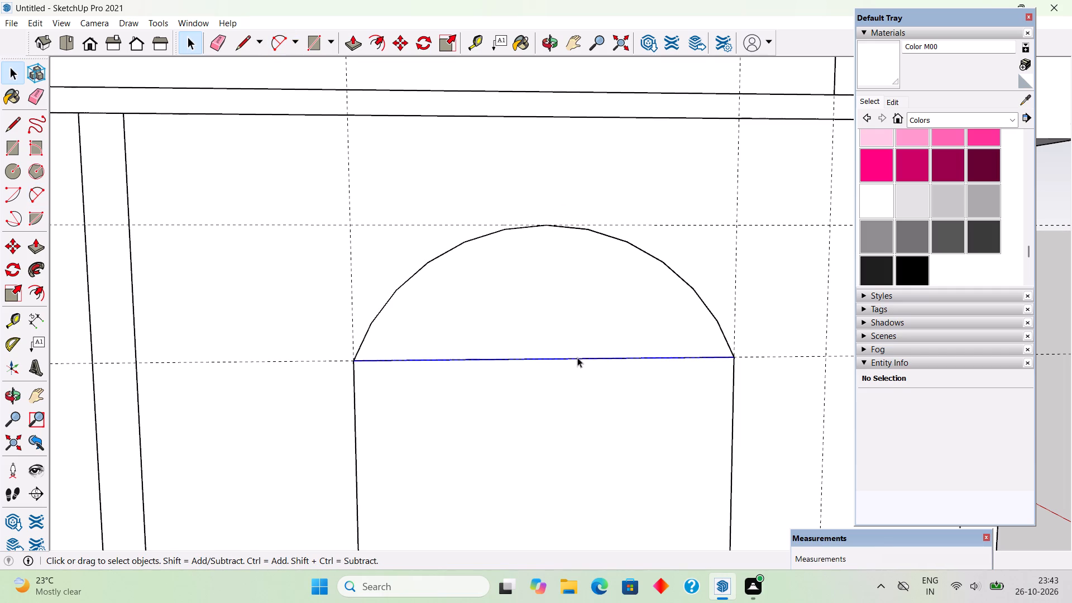
{"action": "key", "text": "Delete"}
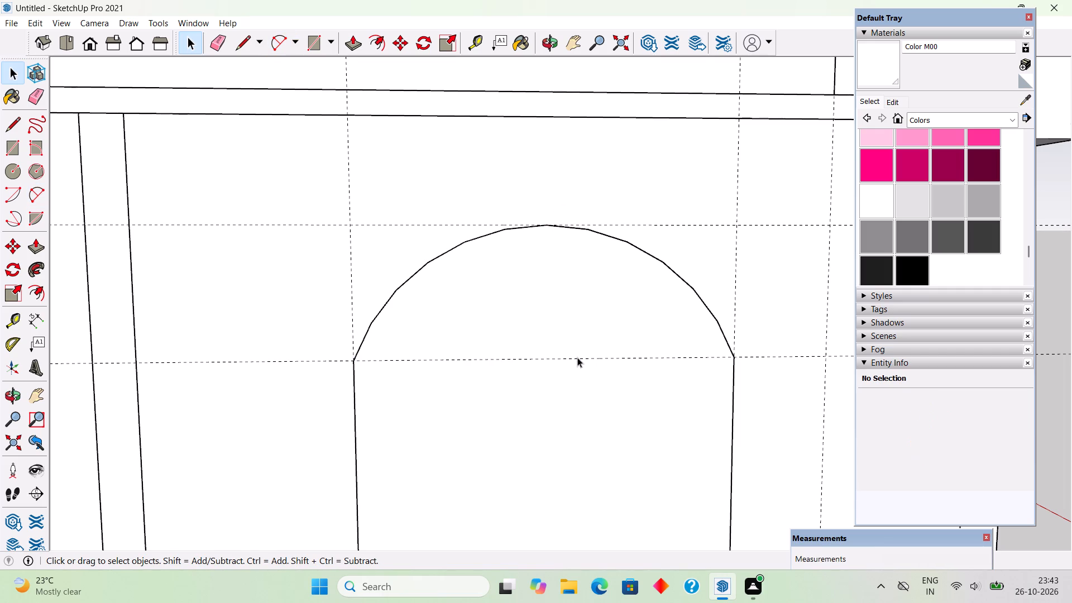
Offset the arched face outward by 8" and delete the inner face, leaving only a band around the opening.
{"action": "scroll", "coordinate": [520, 273], "scroll_direction": "down", "scroll_amount": 8}
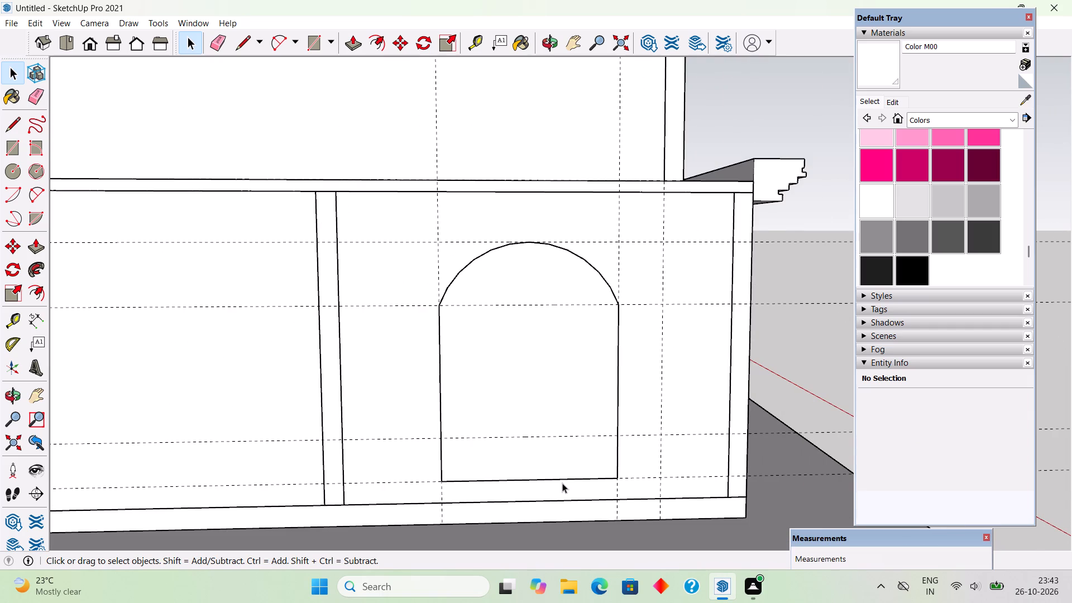
{"action": "scroll", "coordinate": [562, 483], "scroll_direction": "up", "scroll_amount": 2}
{"action": "key", "text": "f"}
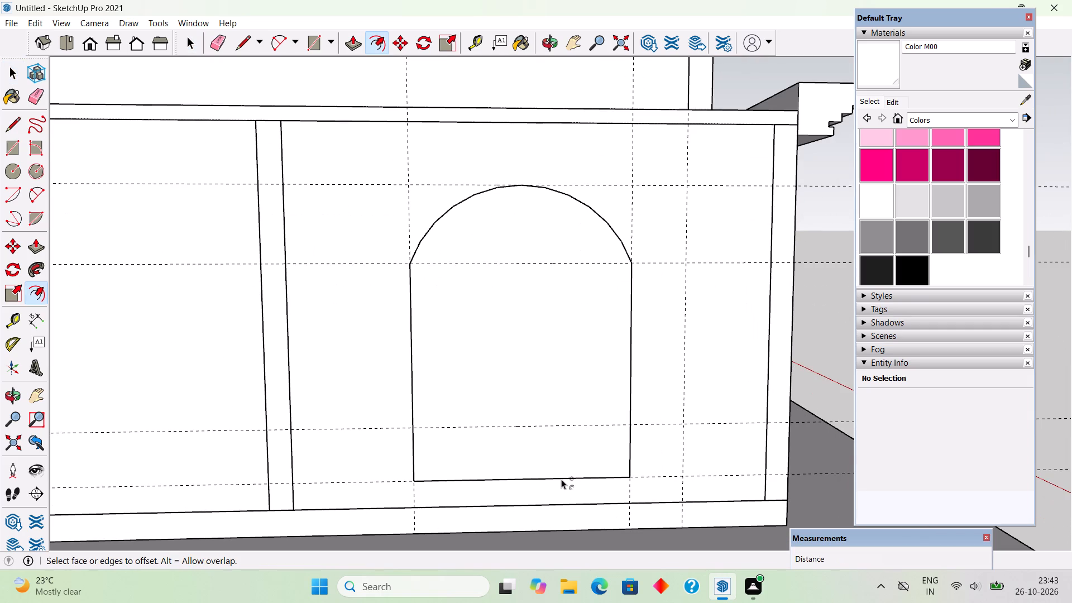
{"action": "left_click", "coordinate": [556, 465]}
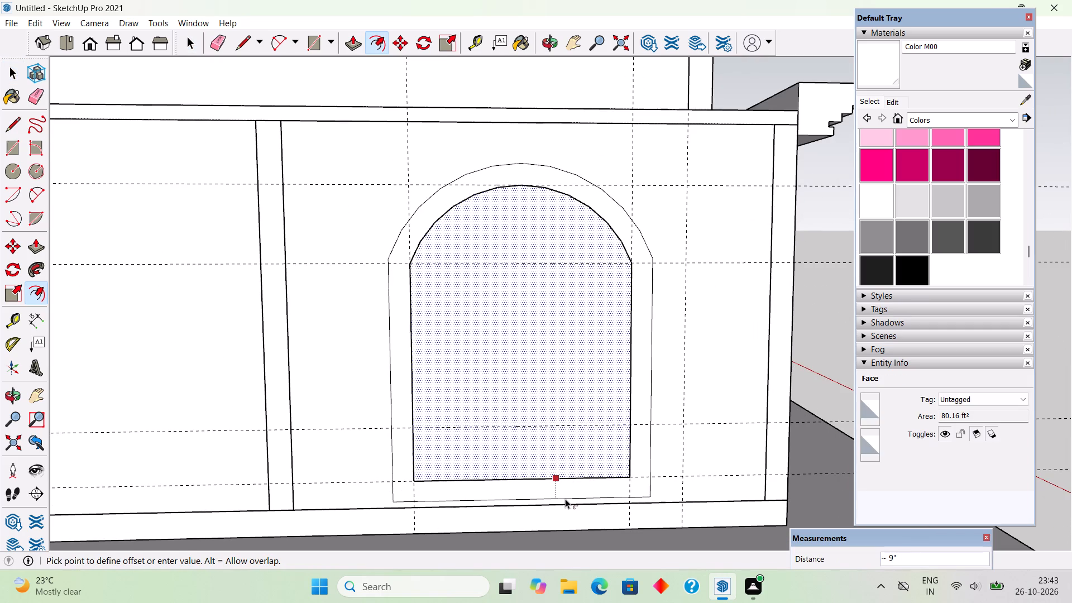
{"action": "type", "text": "8\""}
{"action": "key", "text": "Return"}
{"action": "key", "text": "space"}
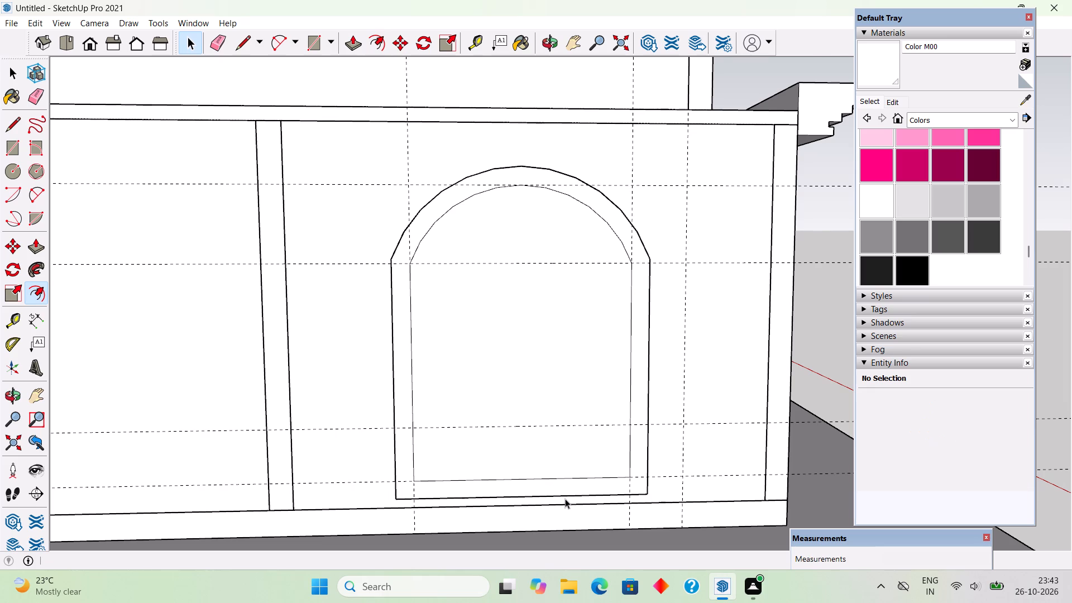
{"action": "scroll", "coordinate": [565, 499], "scroll_direction": "up", "scroll_amount": 1}
{"action": "left_click", "coordinate": [567, 487]}
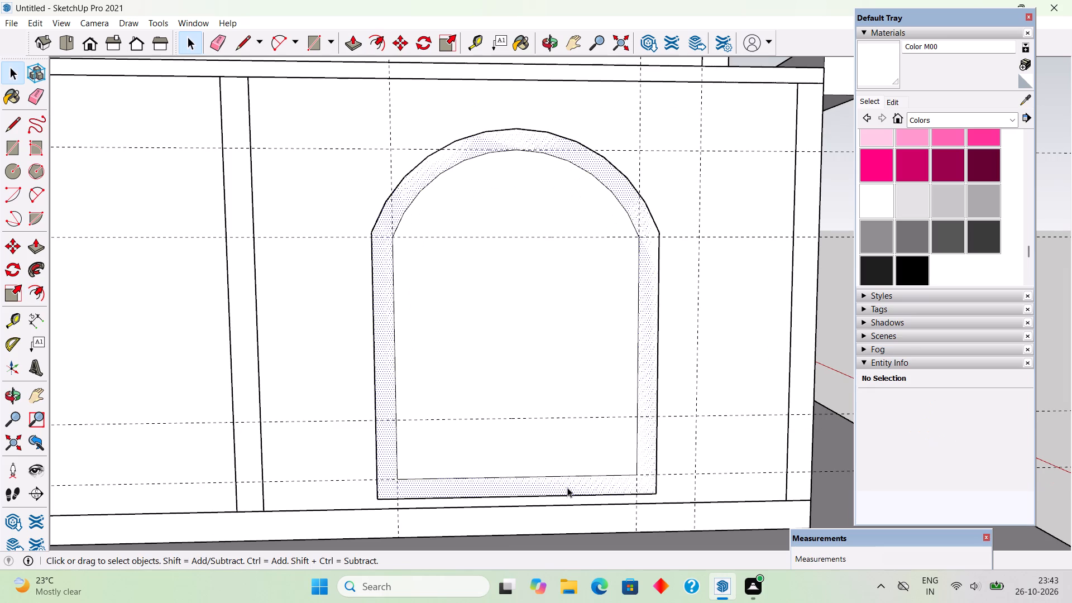
{"action": "left_click", "coordinate": [567, 443]}
{"action": "key", "text": "Delete"}
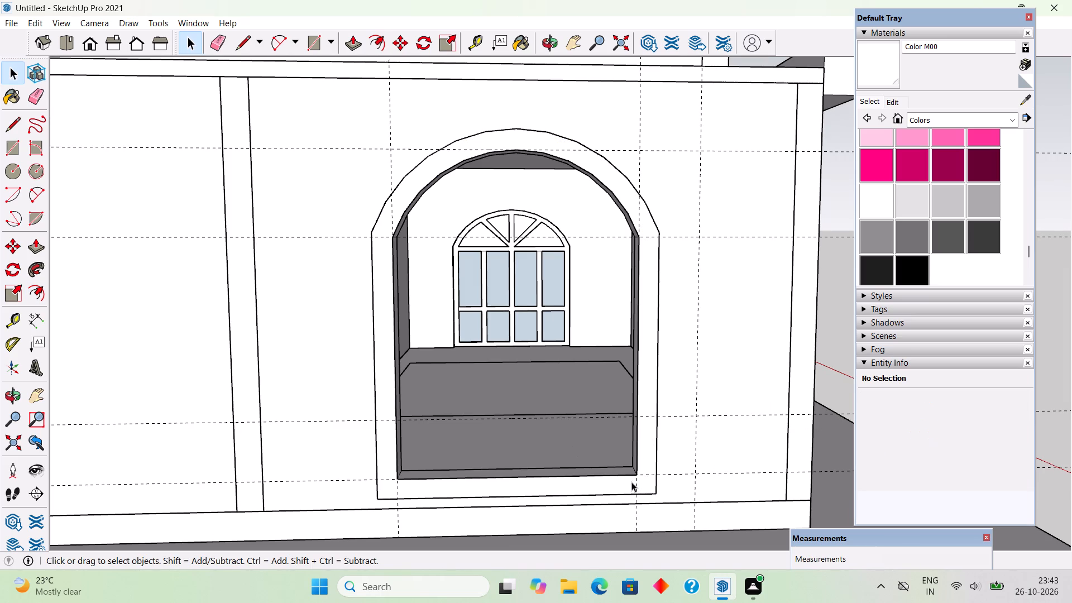
Pull the arched band out 5" from the wall and make the resulting trim a group.
{"action": "key", "text": "p"}
{"action": "left_click", "coordinate": [638, 480]}
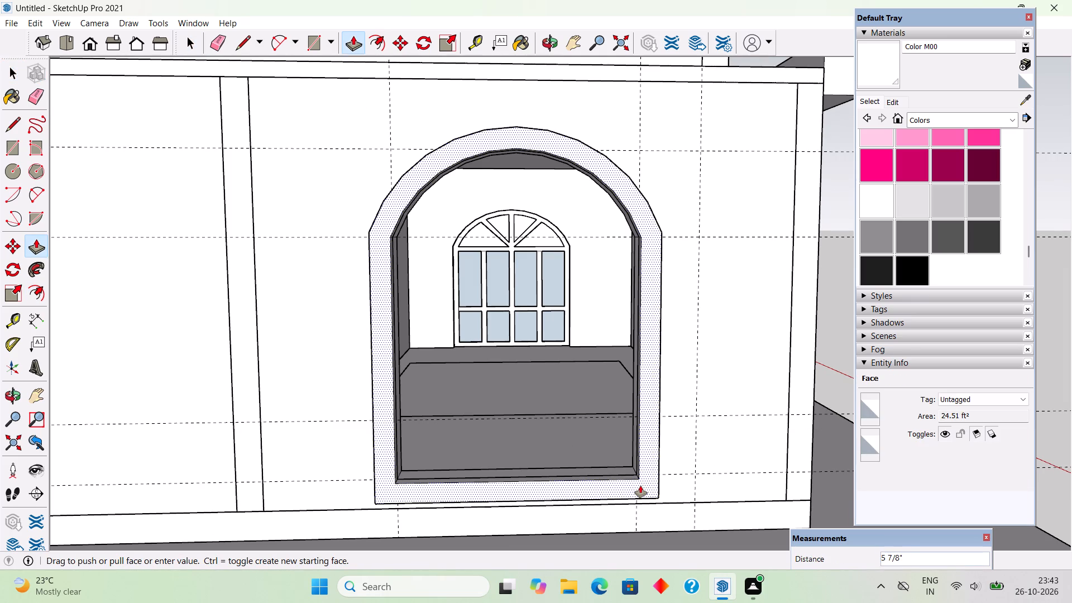
{"action": "type", "text": "5\""}
{"action": "key", "text": "Return"}
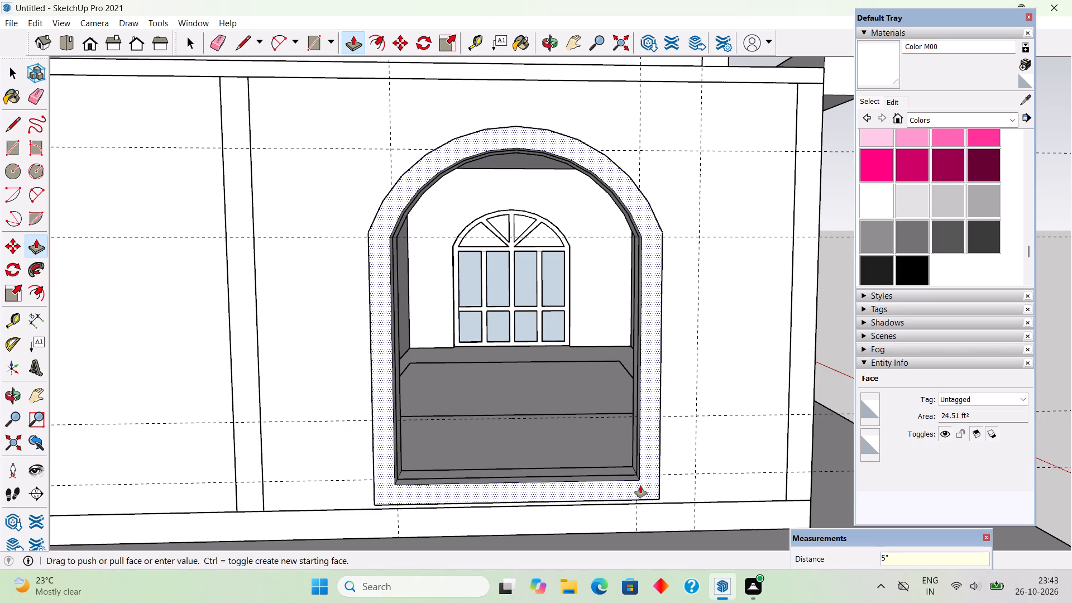
{"action": "key", "text": "space"}
{"action": "triple_click", "coordinate": [640, 486]}
{"action": "right_click", "coordinate": [640, 486]}
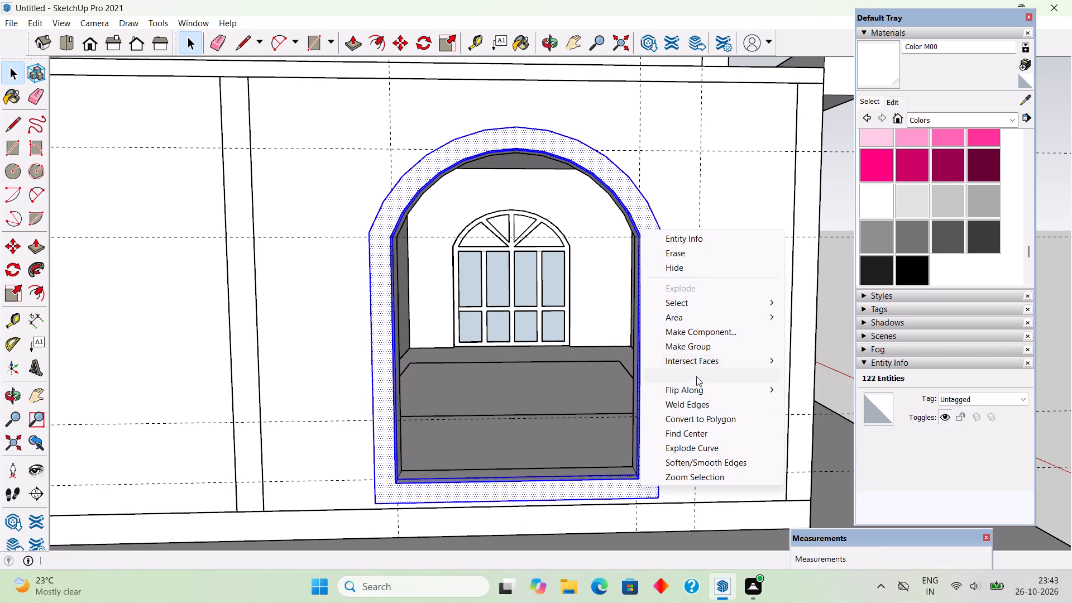
{"action": "left_click", "coordinate": [700, 352]}
{"action": "scroll", "coordinate": [700, 352], "scroll_direction": "down", "scroll_amount": 6}
{"action": "left_click", "coordinate": [782, 332]}
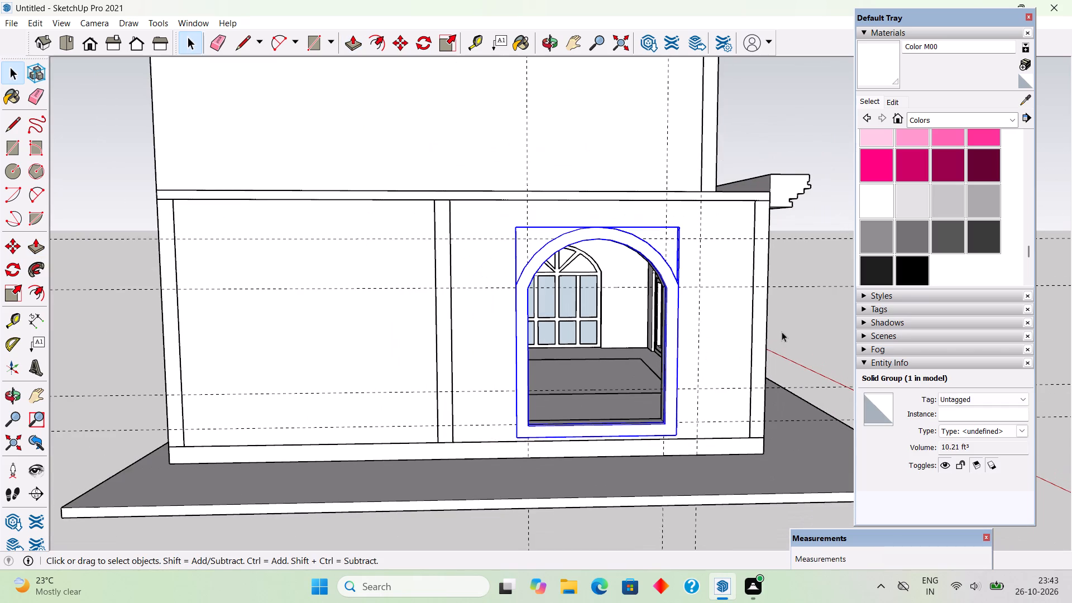
Draw an 8' by 8' rectangle inside the trim, from the arch's springing corner to the opposite bottom corner of the opening.
{"action": "scroll", "coordinate": [620, 408], "scroll_direction": "up", "scroll_amount": 4}
{"action": "middle_click_drag", "start_coordinate": [561, 391], "coordinate": [561, 429]}
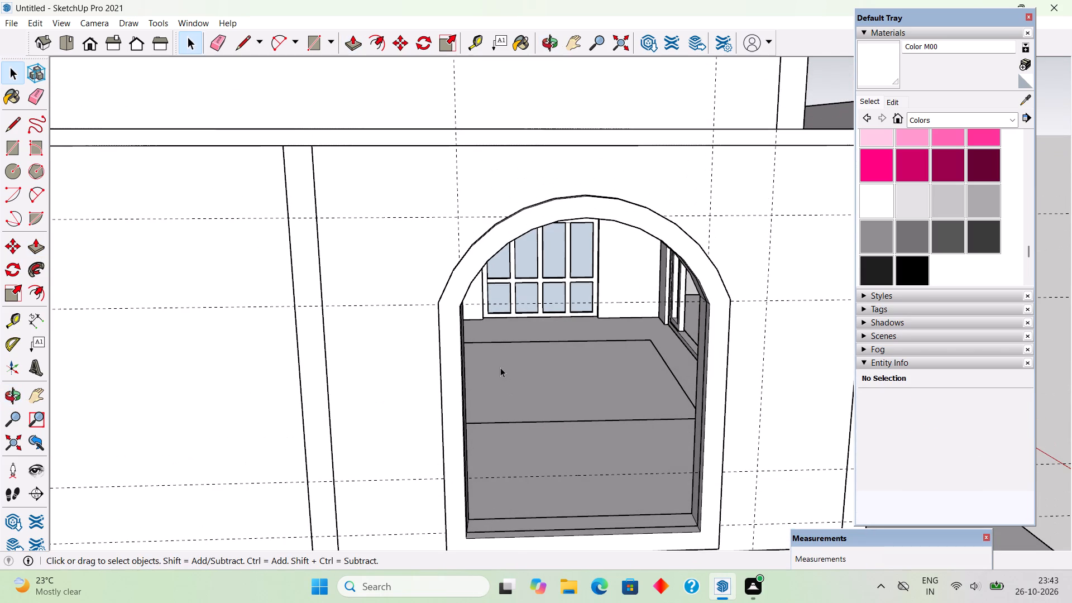
{"action": "key", "text": "r"}
{"action": "left_click", "coordinate": [462, 304]}
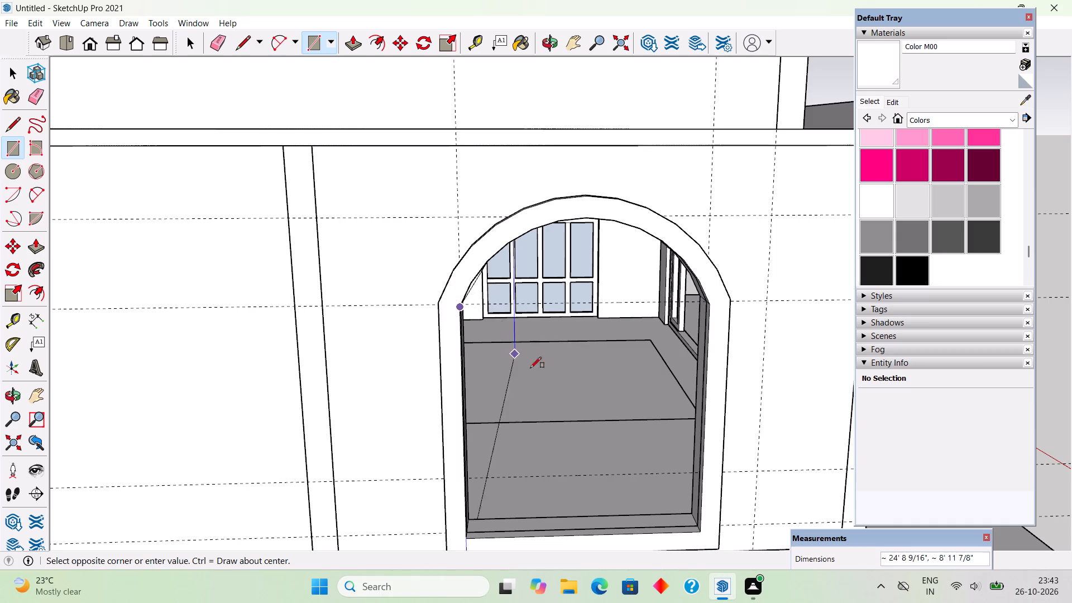
{"action": "scroll", "coordinate": [542, 374], "scroll_direction": "down", "scroll_amount": 4}
{"action": "left_click", "coordinate": [625, 461]}
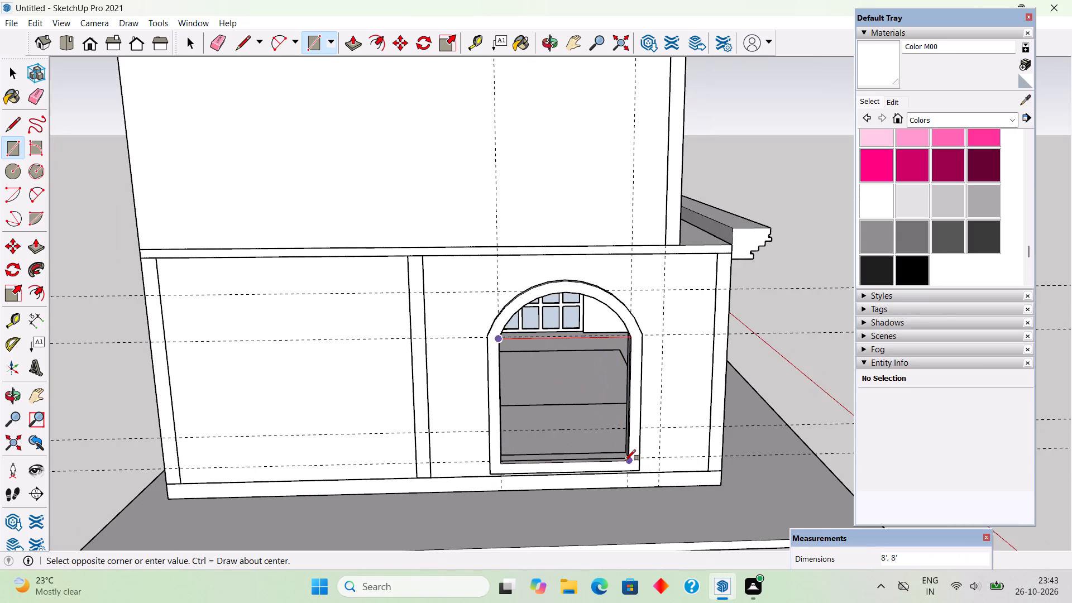
Draw an arc with a bulge of about 2' 9 5/8" over the new rectangle and delete the dividing edge to form one arched face.
{"action": "scroll", "coordinate": [615, 293], "scroll_direction": "up", "scroll_amount": 5}
{"action": "middle_click_drag", "start_coordinate": [681, 392], "coordinate": [773, 344]}
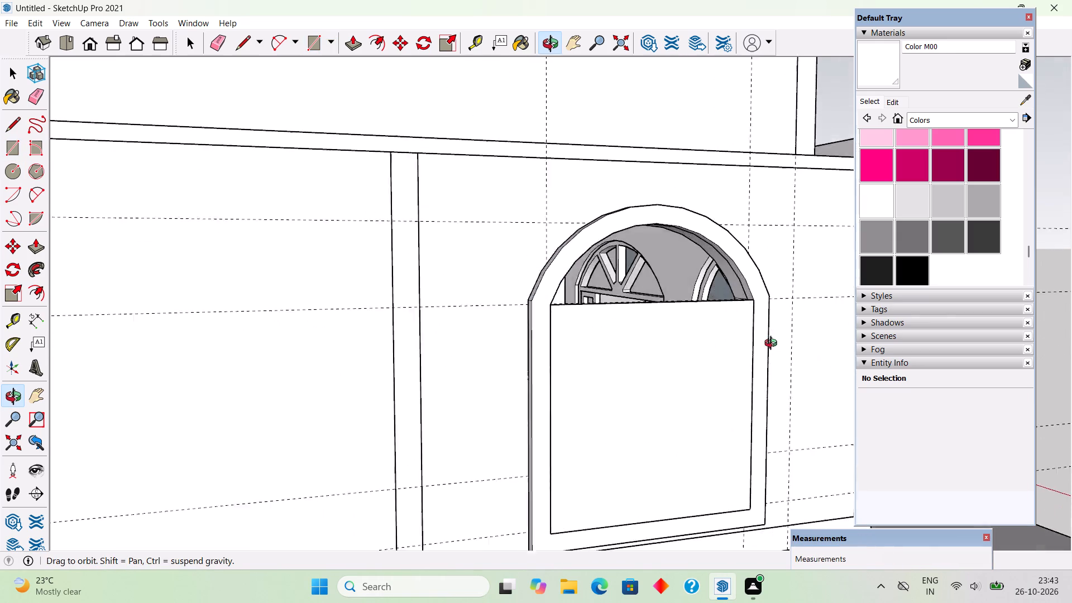
{"action": "middle_click_drag", "start_coordinate": [773, 344], "coordinate": [699, 387]}
{"action": "key", "text": "a"}
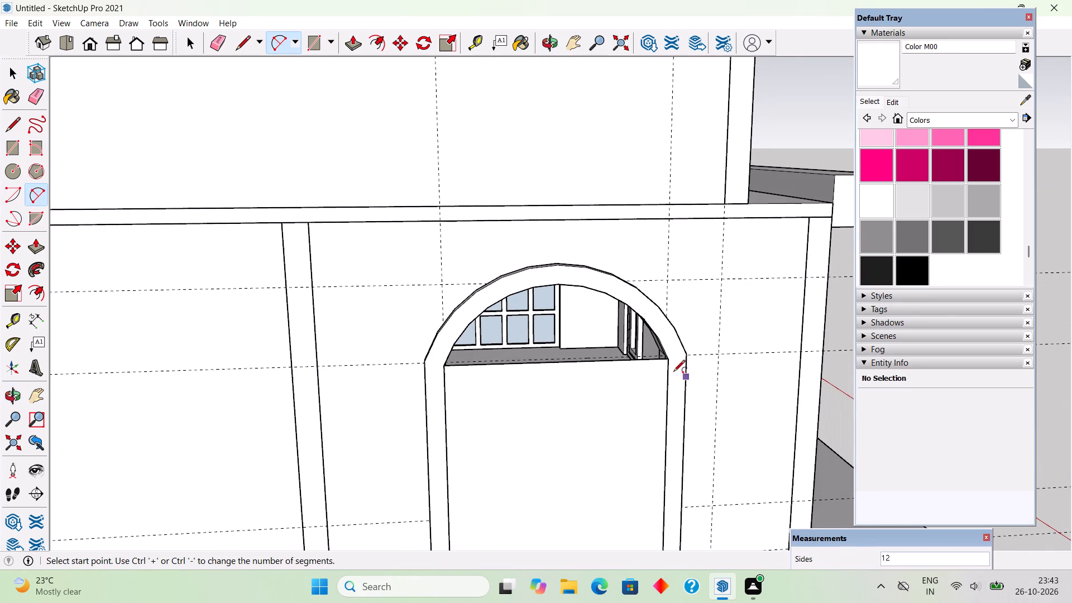
{"action": "left_click", "coordinate": [442, 367]}
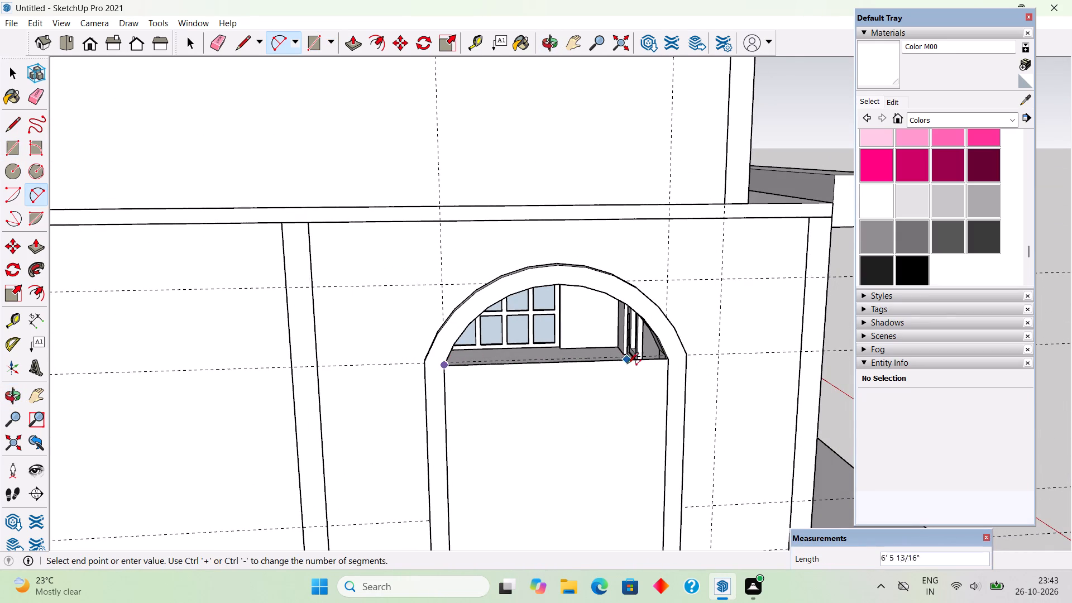
{"action": "left_click", "coordinate": [668, 361]}
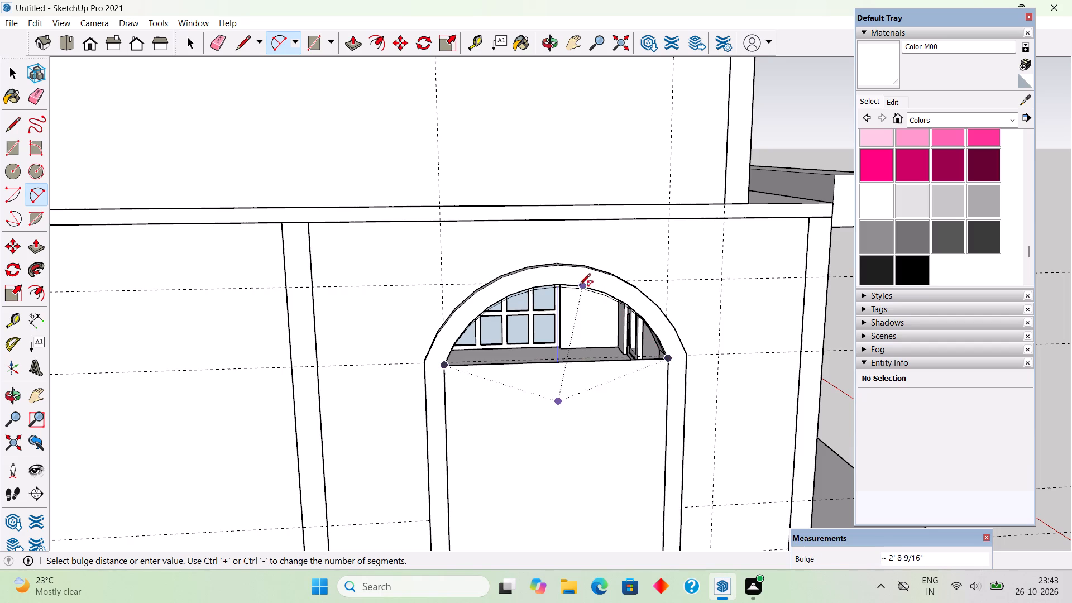
{"action": "left_click", "coordinate": [563, 284]}
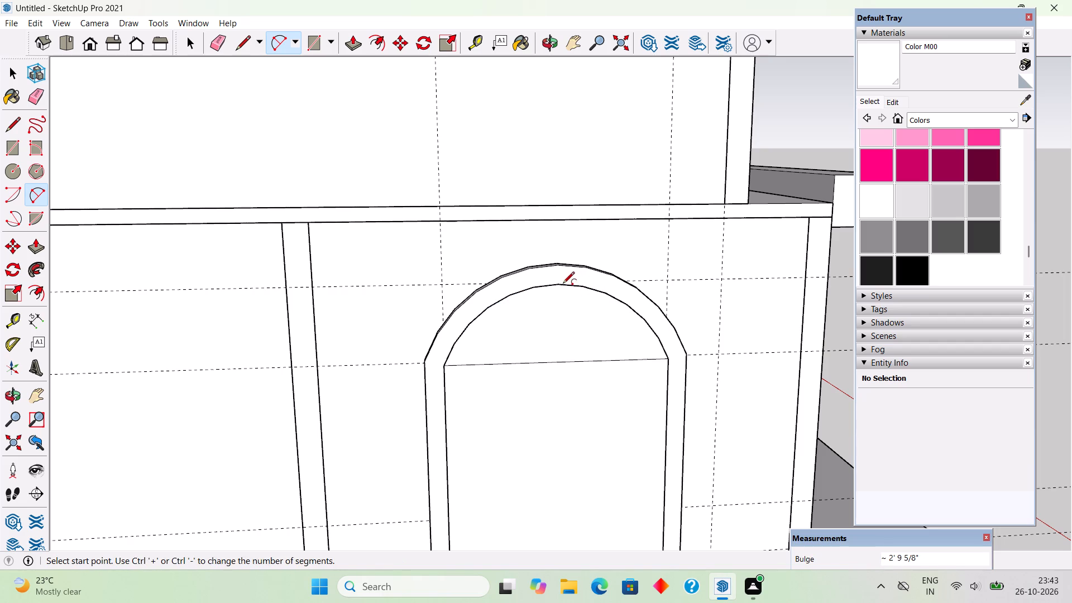
{"action": "key", "text": "space"}
{"action": "scroll", "coordinate": [580, 360], "scroll_direction": "up", "scroll_amount": 2}
{"action": "left_click", "coordinate": [580, 360]}
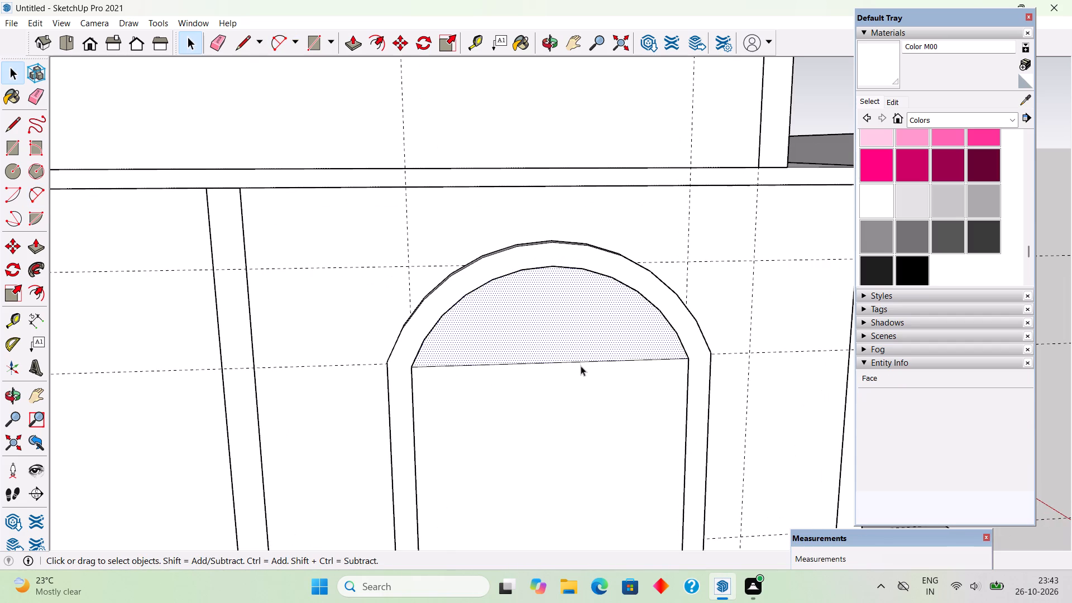
{"action": "left_click", "coordinate": [582, 363]}
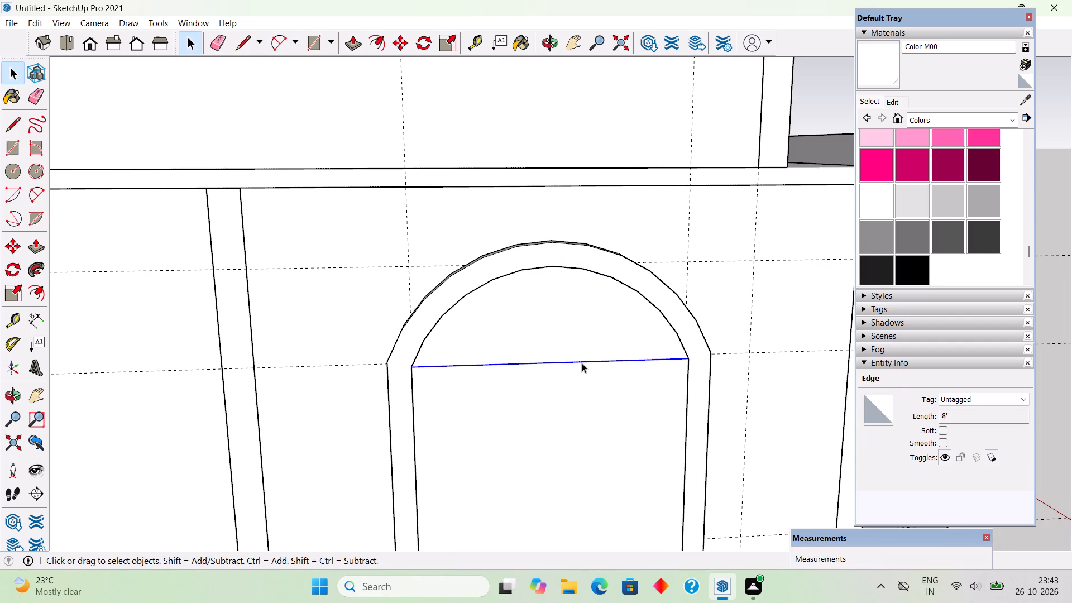
{"action": "key", "text": "Delete"}
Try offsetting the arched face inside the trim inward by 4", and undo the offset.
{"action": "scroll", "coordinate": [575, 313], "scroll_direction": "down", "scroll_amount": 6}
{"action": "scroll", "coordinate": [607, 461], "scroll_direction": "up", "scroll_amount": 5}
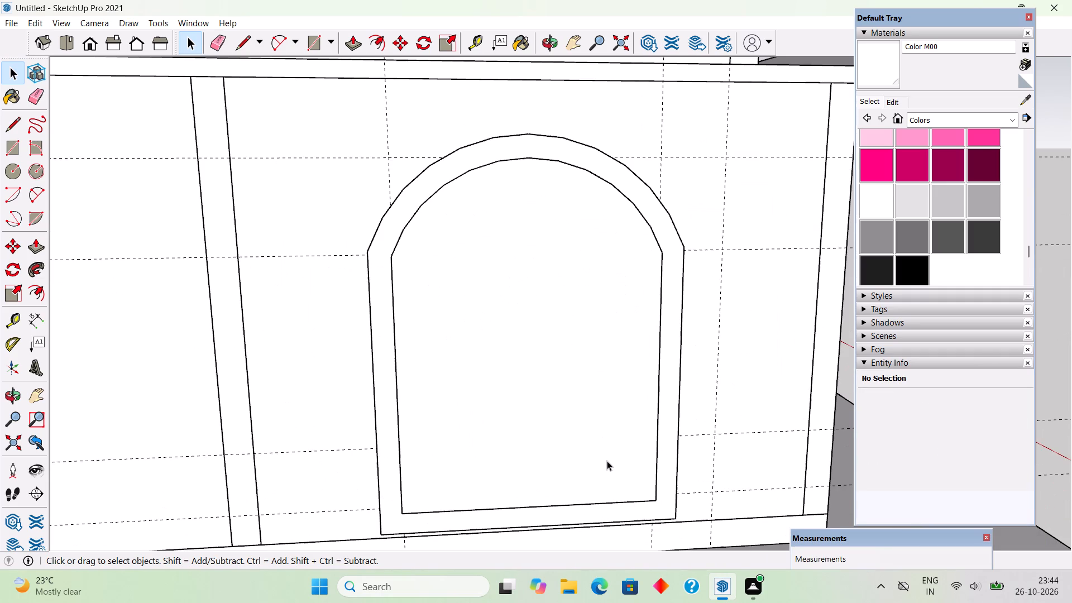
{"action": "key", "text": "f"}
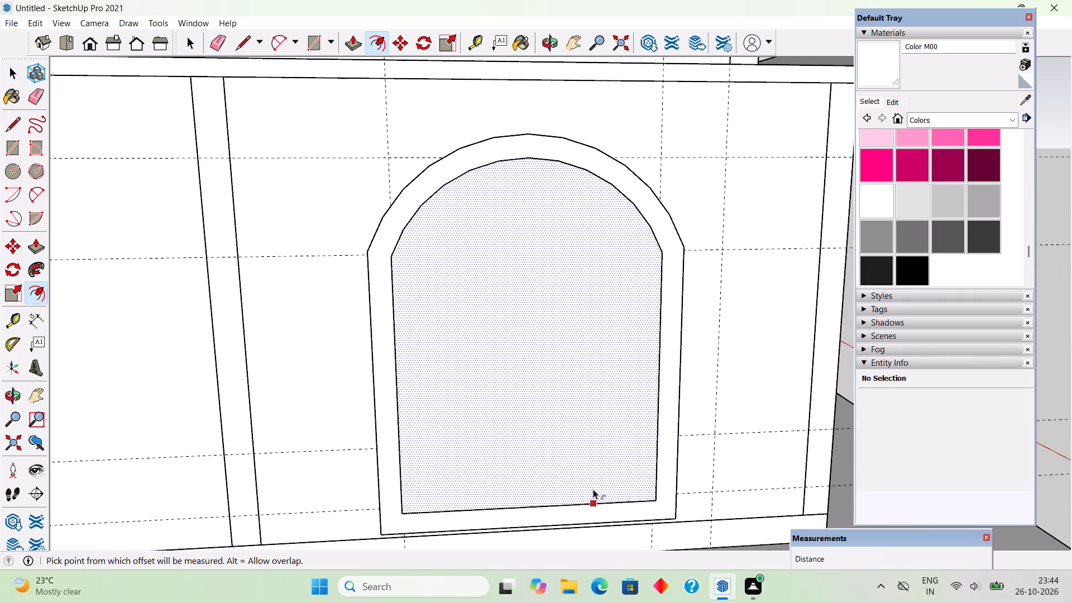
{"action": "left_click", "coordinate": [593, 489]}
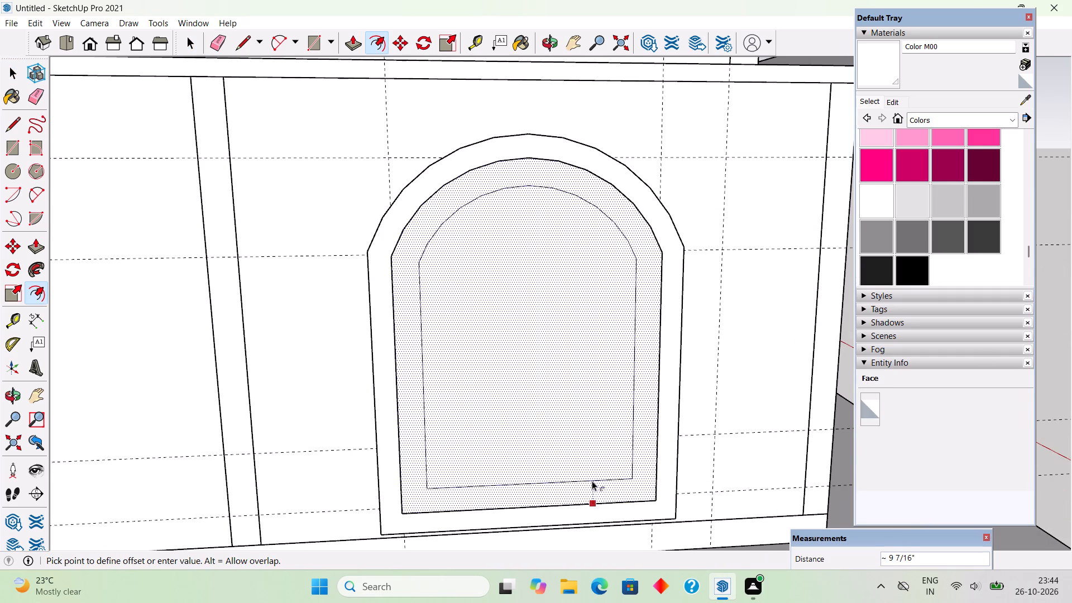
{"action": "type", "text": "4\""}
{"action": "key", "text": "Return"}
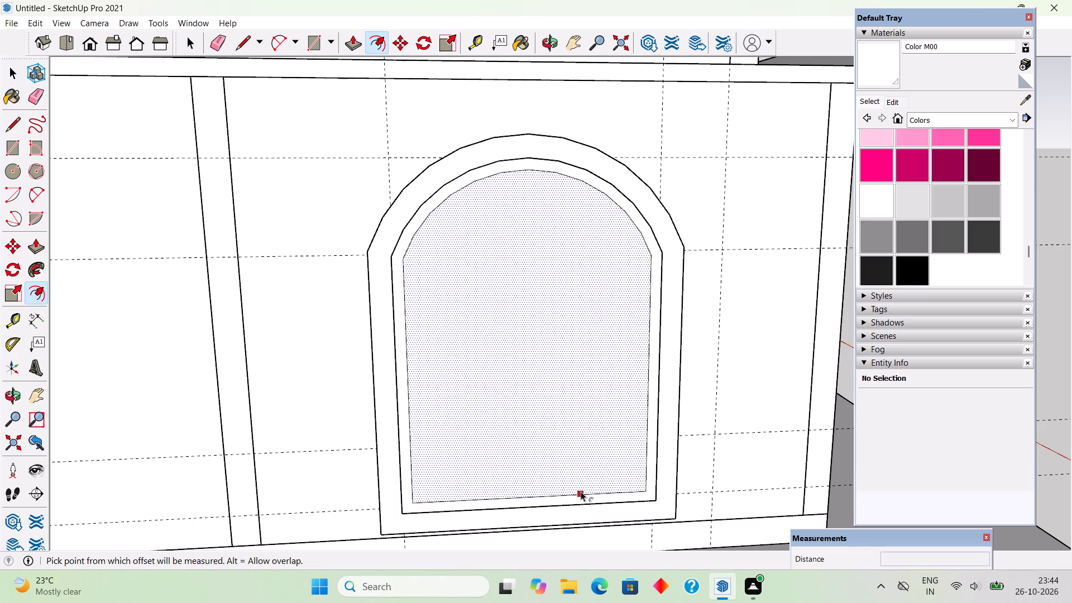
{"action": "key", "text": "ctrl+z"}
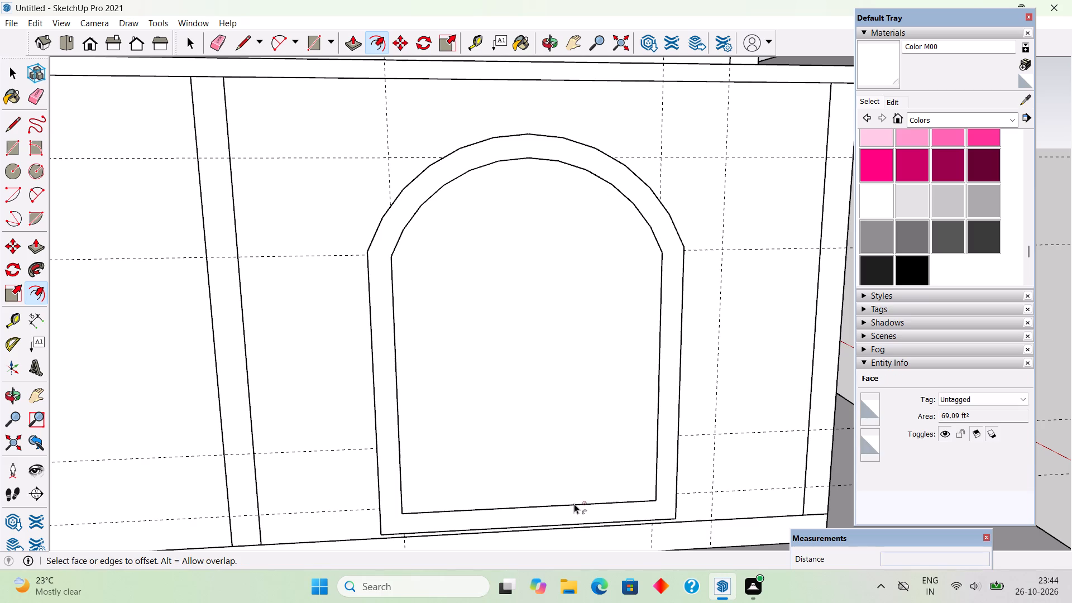
Offset the arched face inside the trim inward by 7".
{"action": "left_click", "coordinate": [573, 497]}
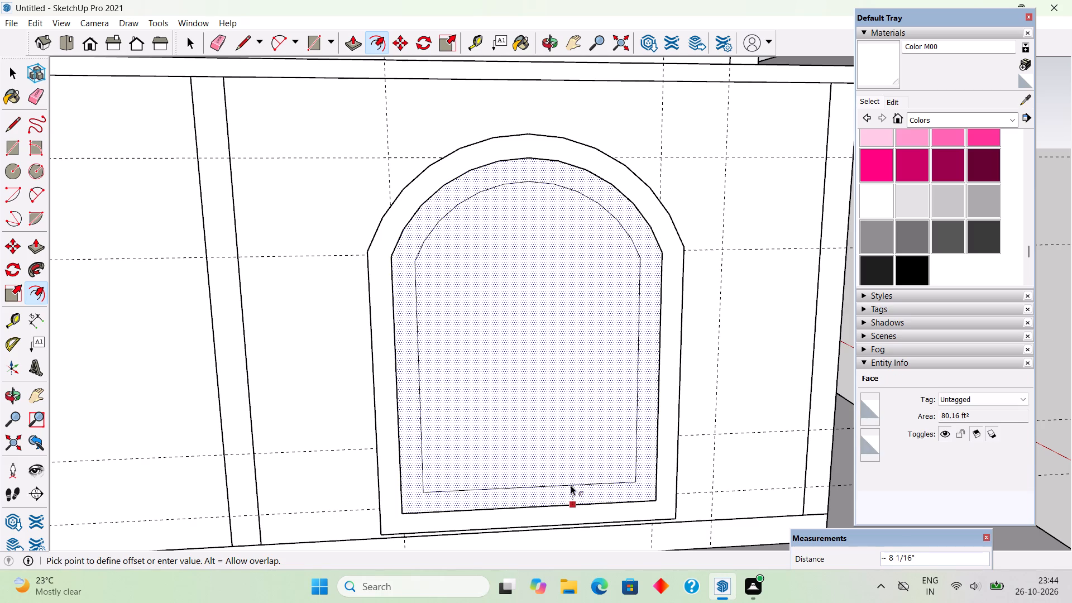
{"action": "type", "text": "7\""}
{"action": "key", "text": "Return"}
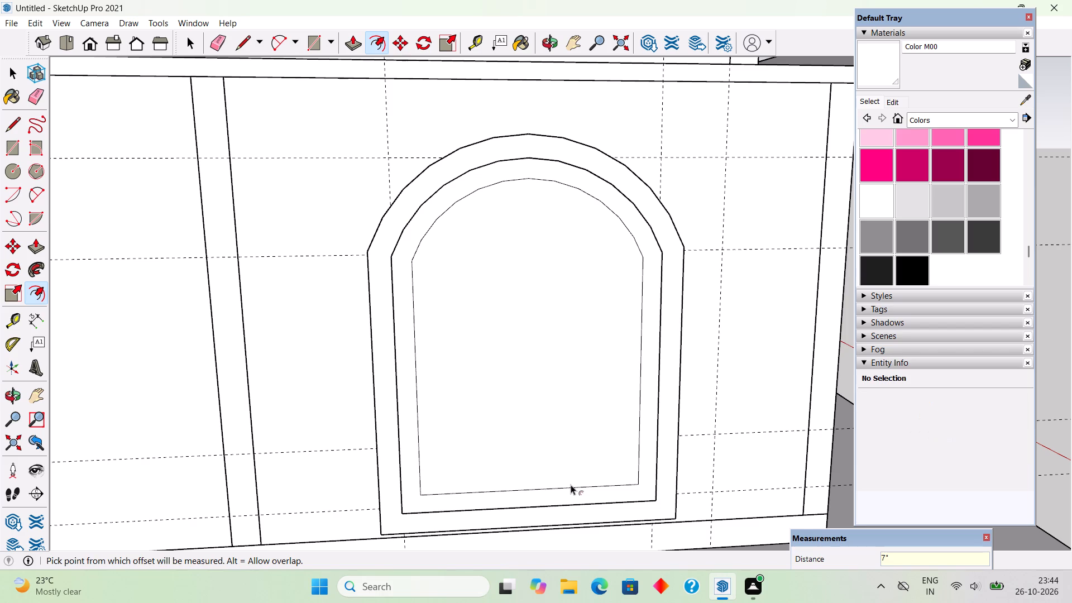
{"action": "key", "text": "space"}
Draw a 6" deep crossbar in the inner outline, with one line across the arch's springing points and another along a guide 6" below.
{"action": "scroll", "coordinate": [451, 228], "scroll_direction": "up", "scroll_amount": 2}
{"action": "key", "text": "l"}
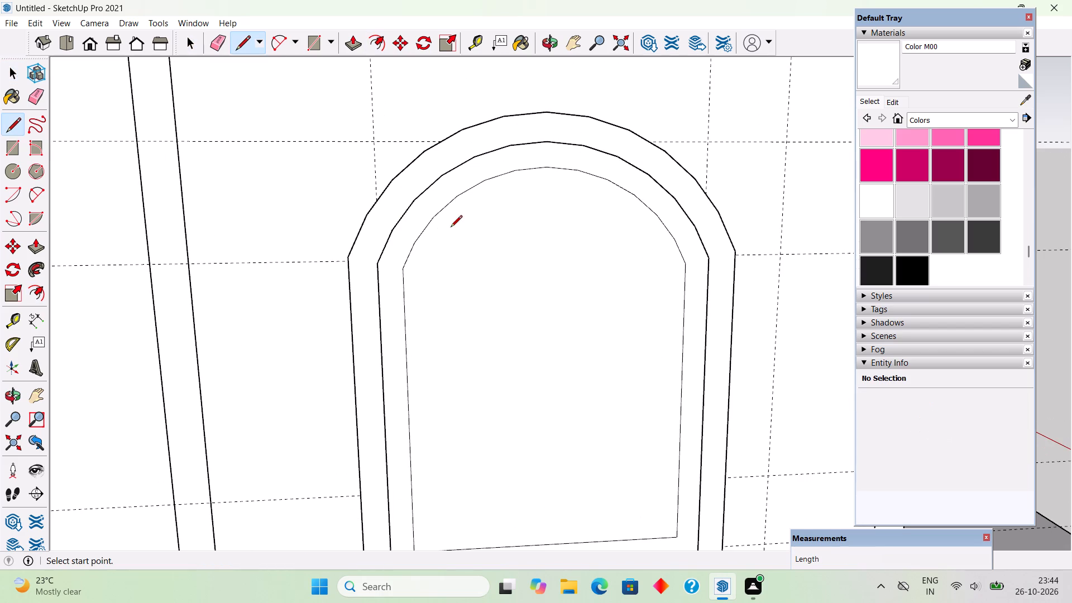
{"action": "left_click", "coordinate": [400, 267]}
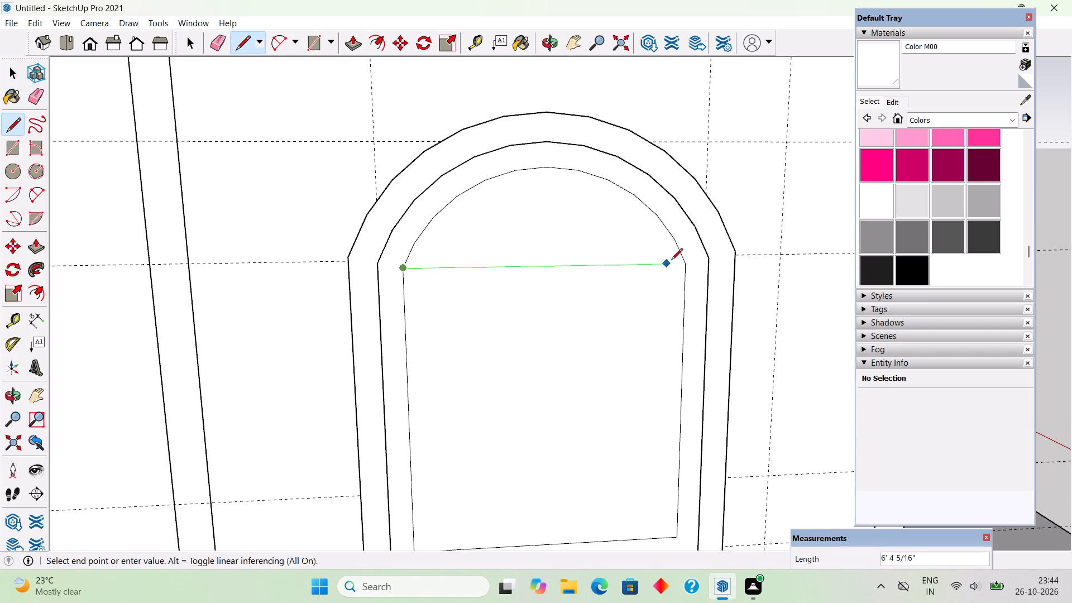
{"action": "left_click", "coordinate": [686, 266]}
{"action": "key", "text": "t"}
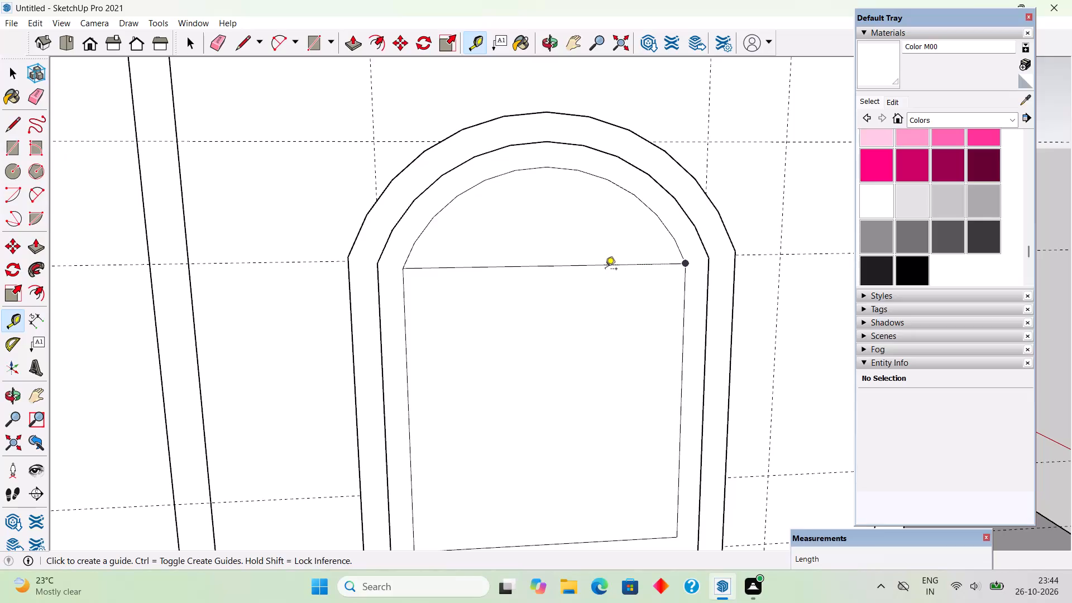
{"action": "left_click", "coordinate": [625, 269]}
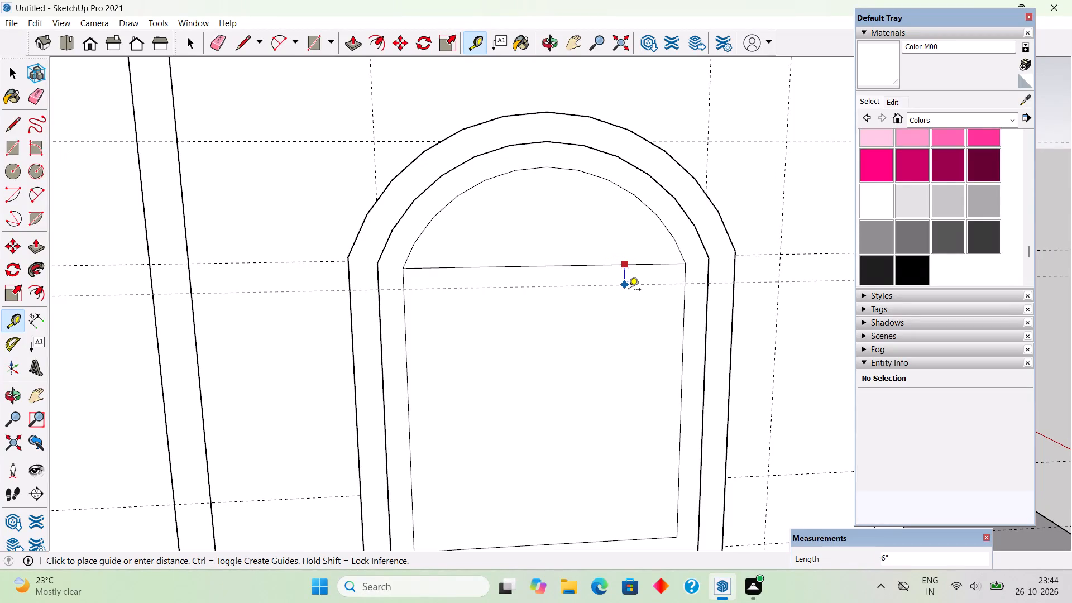
{"action": "left_click", "coordinate": [629, 290]}
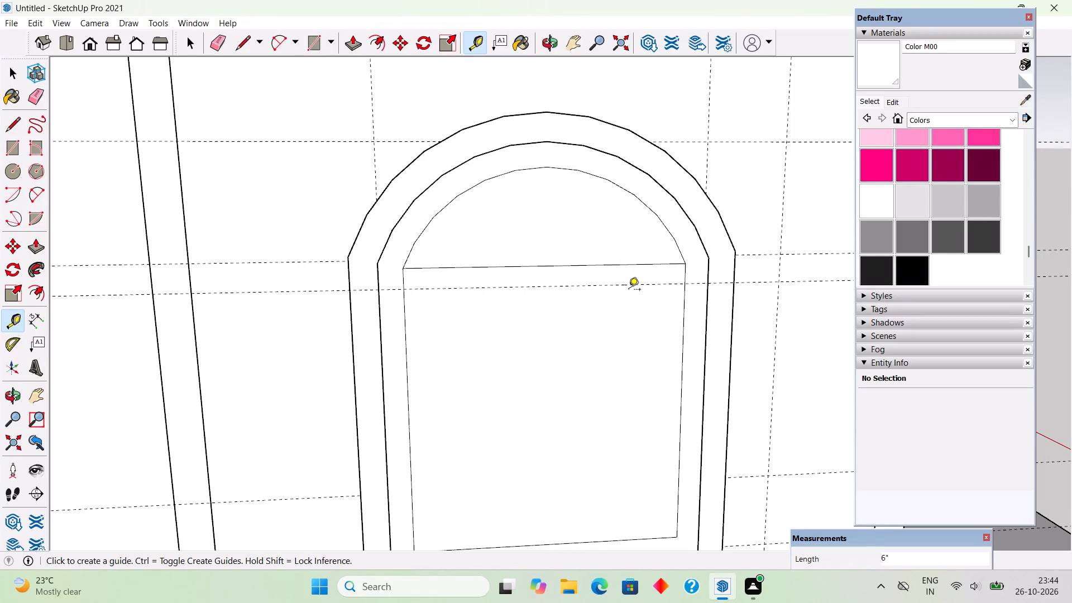
{"action": "key", "text": "l"}
{"action": "left_click", "coordinate": [409, 292]}
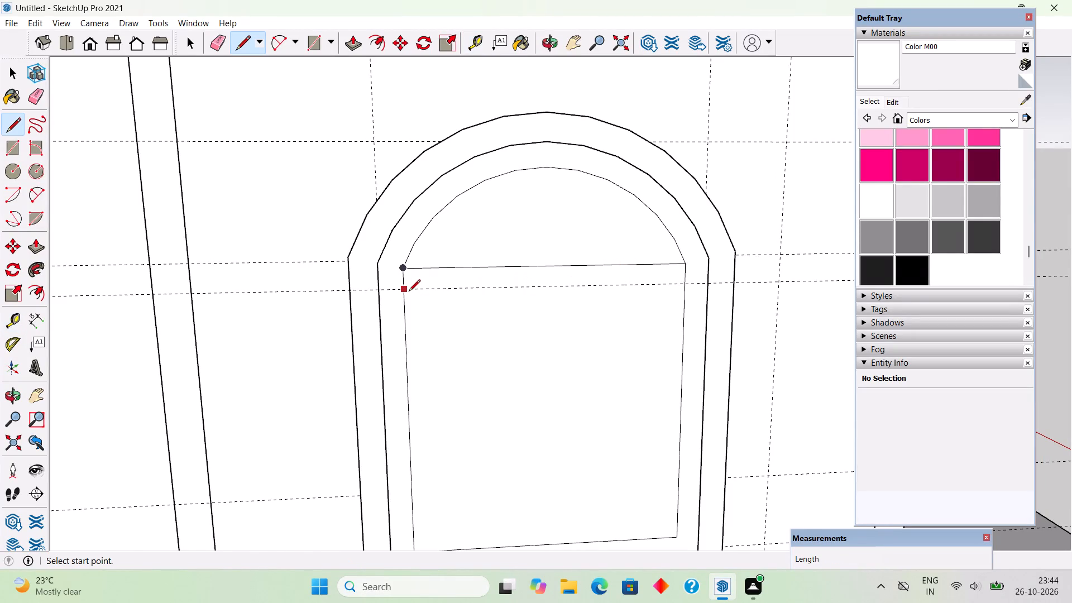
{"action": "left_click", "coordinate": [682, 283]}
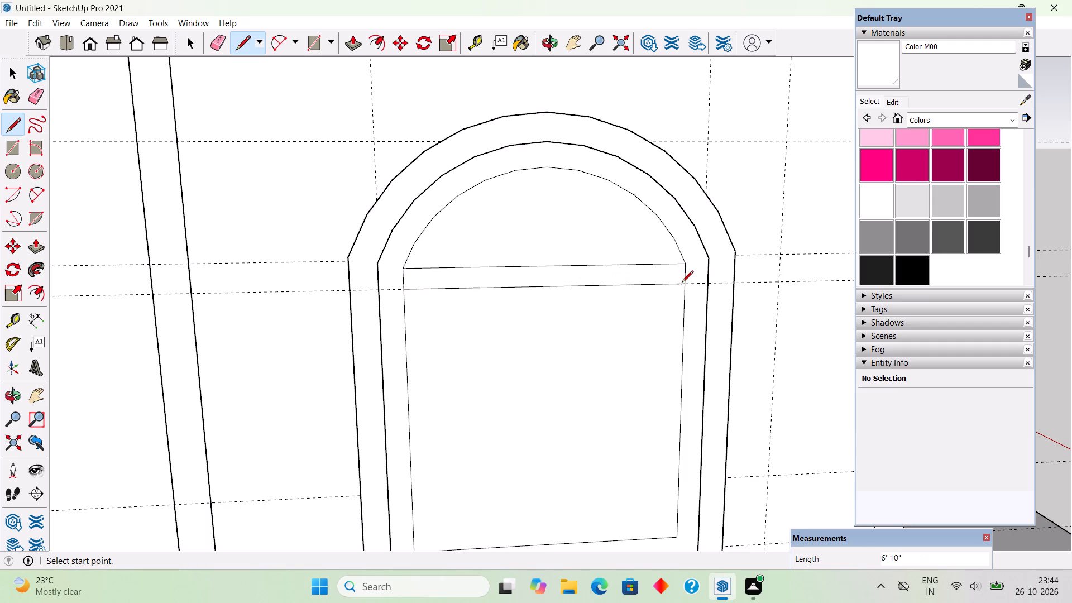
{"action": "scroll", "coordinate": [682, 283], "scroll_direction": "down", "scroll_amount": 5}
{"action": "key", "text": "space"}
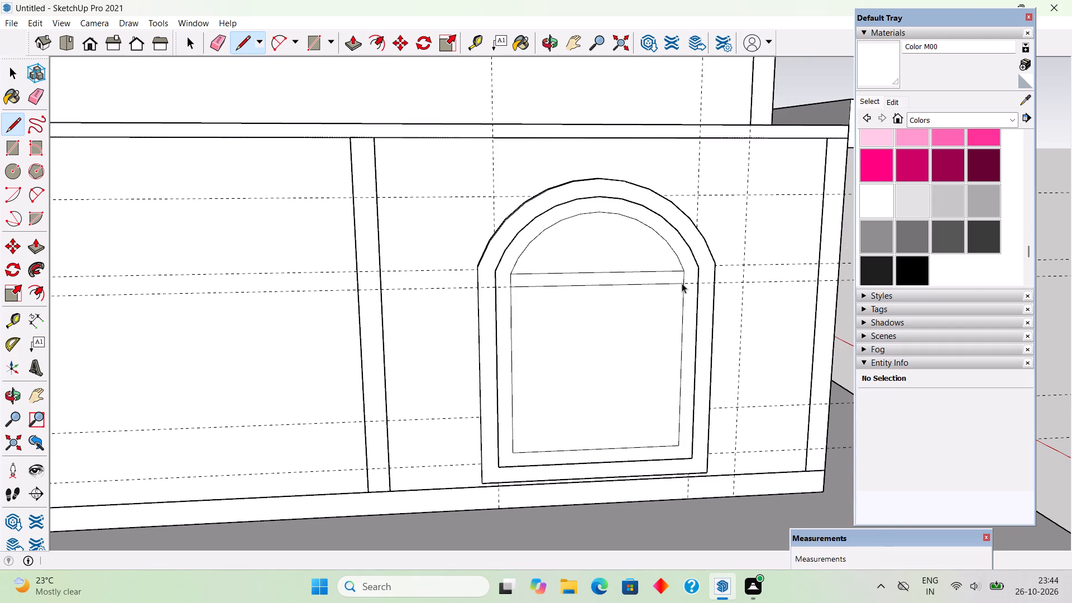
Place a vertical centre guide 3' 5" from the inner outline's left edge and a second guide 2" to its right.
{"action": "key", "text": "l"}
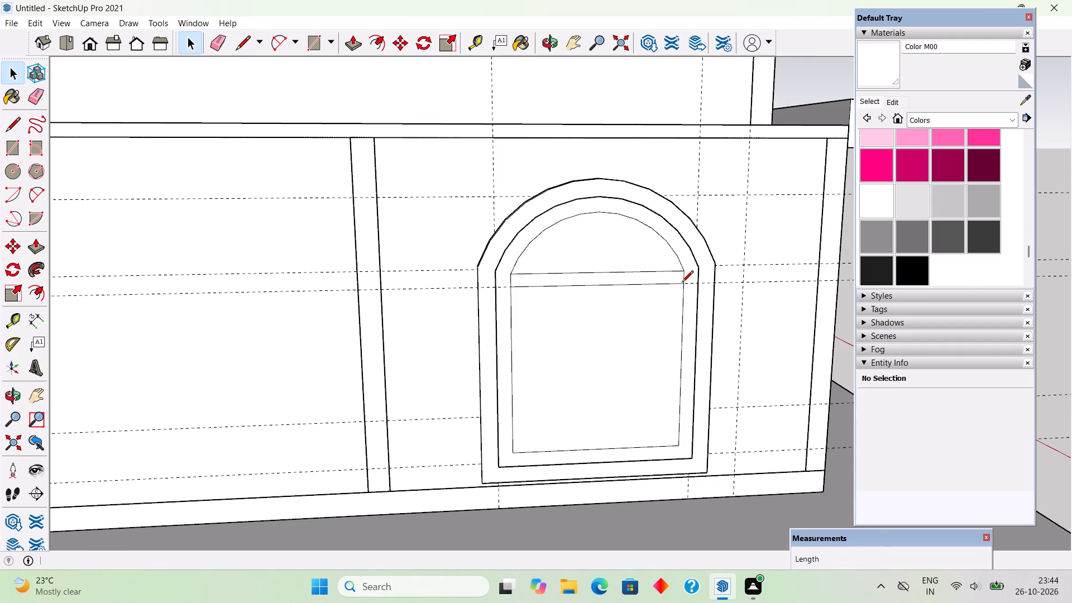
{"action": "key", "text": "t"}
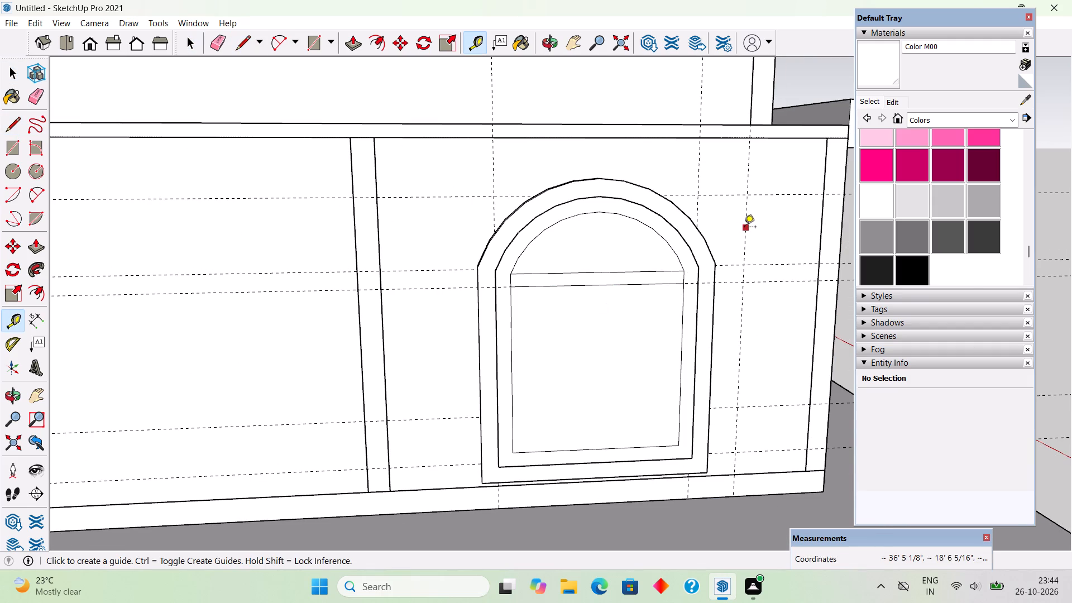
{"action": "scroll", "coordinate": [744, 228], "scroll_direction": "up", "scroll_amount": 3}
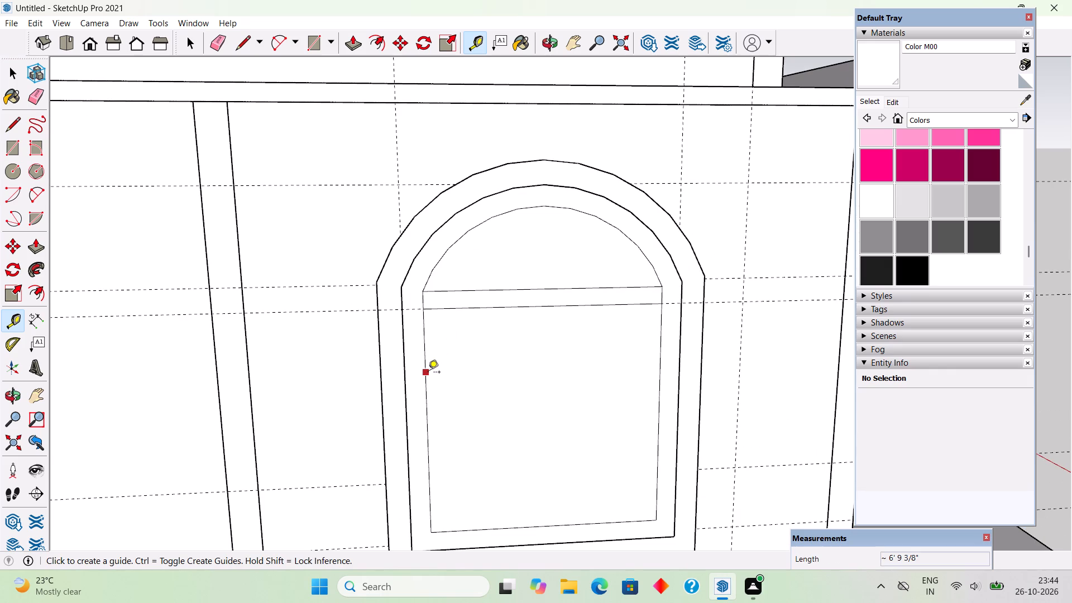
{"action": "left_click", "coordinate": [428, 373]}
{"action": "left_click", "coordinate": [552, 528]}
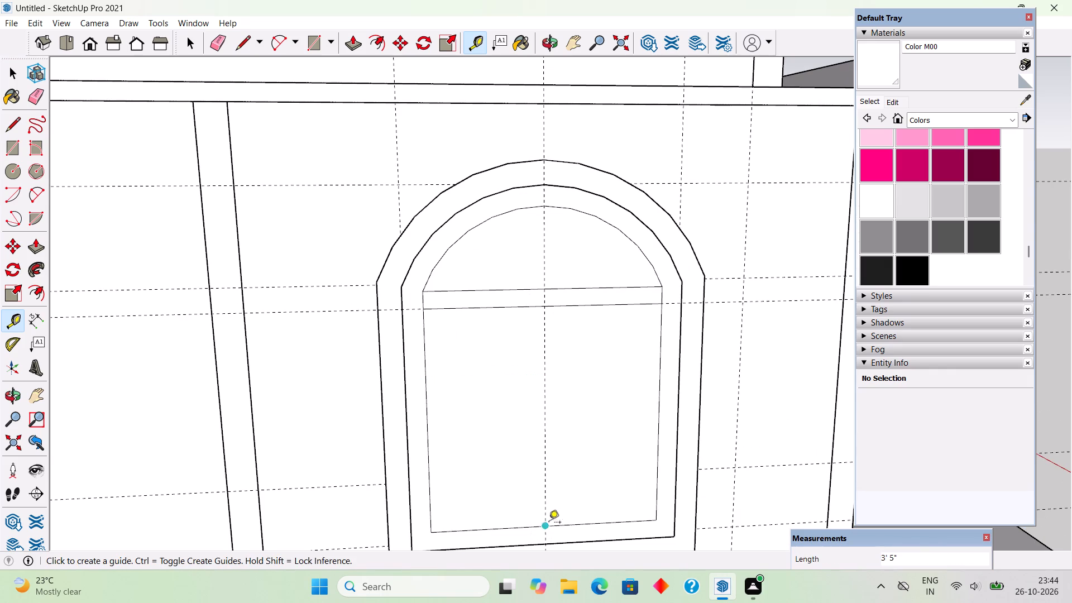
{"action": "left_click", "coordinate": [545, 485]}
{"action": "type", "text": "2\""}
{"action": "key", "text": "Return"}
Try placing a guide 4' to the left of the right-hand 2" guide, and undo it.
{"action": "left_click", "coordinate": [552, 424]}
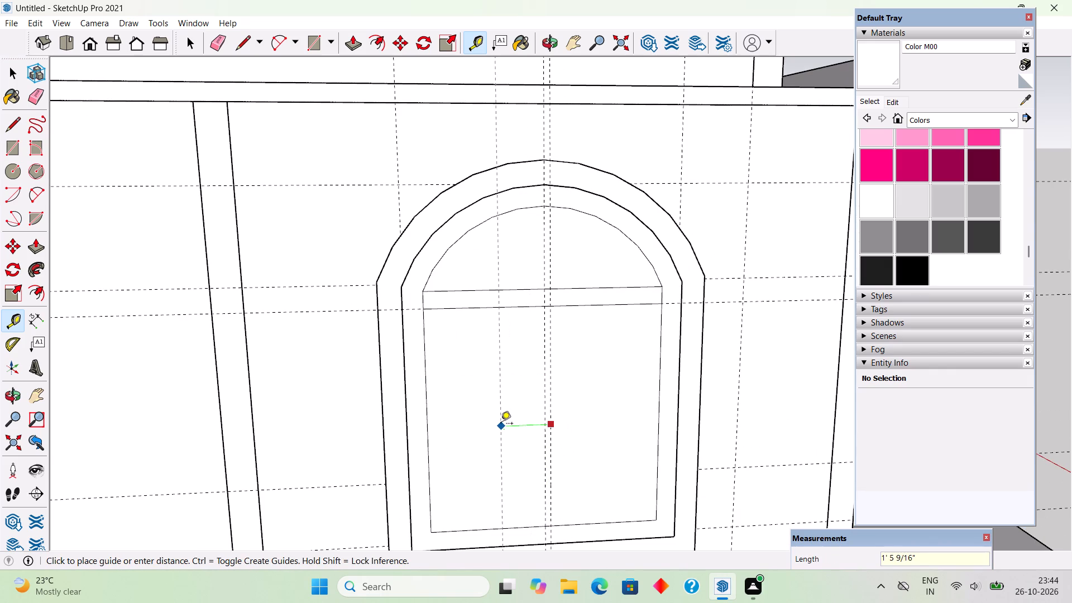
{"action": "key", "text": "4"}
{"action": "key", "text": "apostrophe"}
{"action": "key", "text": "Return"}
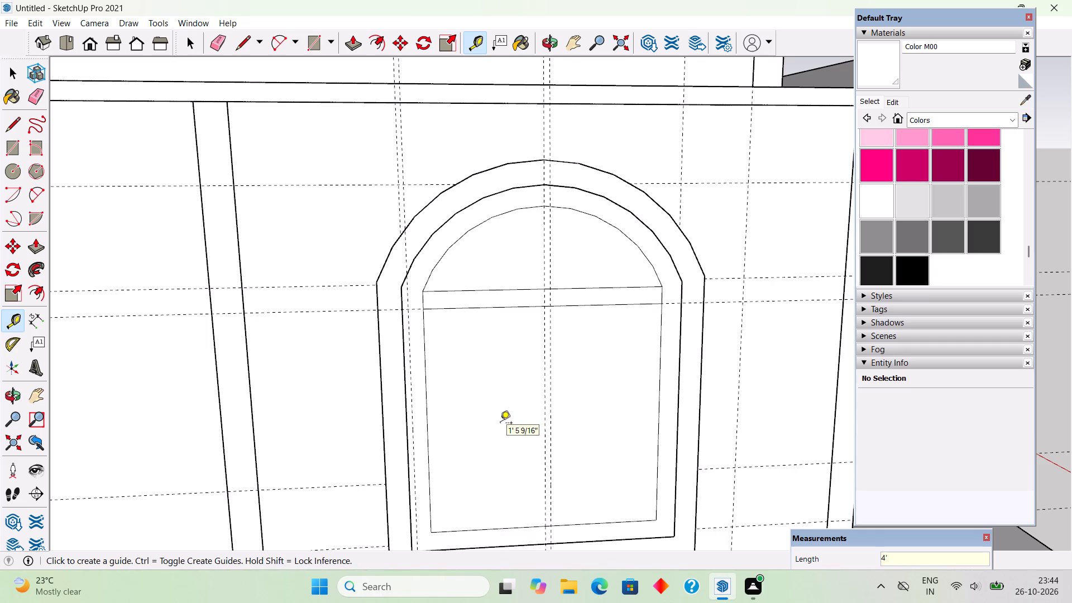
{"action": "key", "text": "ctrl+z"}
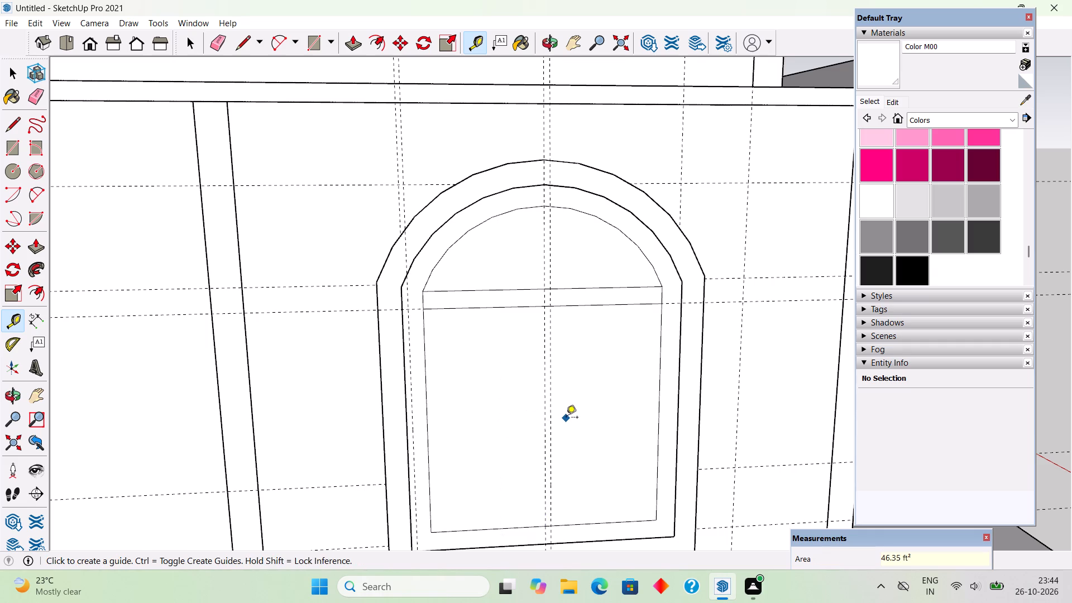
Place a guide 4" to the left of the right-hand 2" guide, on the other side of the centre guide.
{"action": "scroll", "coordinate": [559, 423], "scroll_direction": "up", "scroll_amount": 5}
{"action": "left_click", "coordinate": [543, 432]}
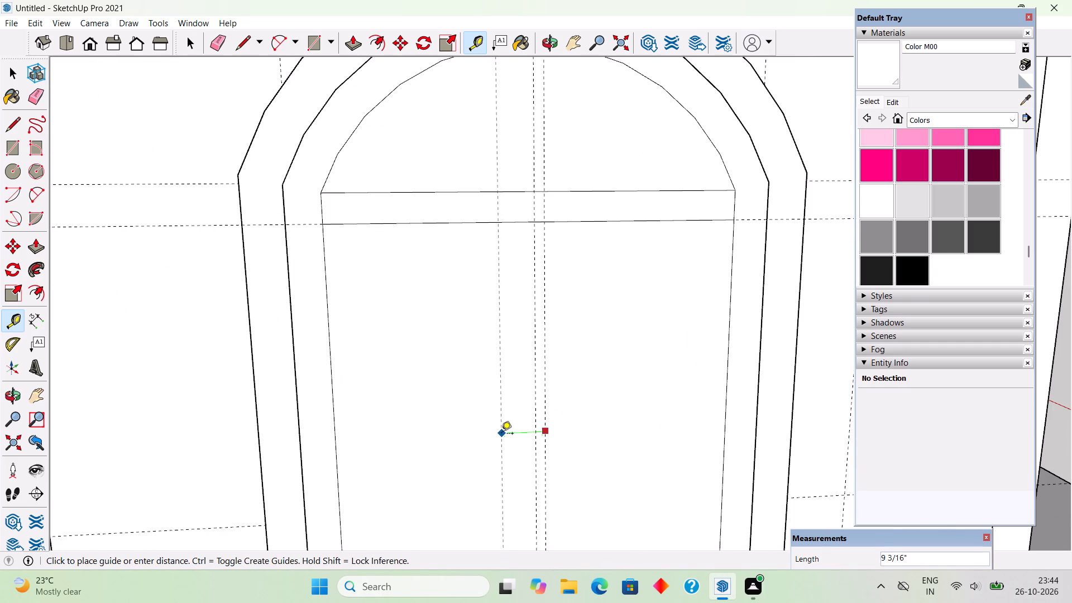
{"action": "type", "text": "4\""}
{"action": "key", "text": "Return"}
{"action": "scroll", "coordinate": [501, 434], "scroll_direction": "down", "scroll_amount": 6}
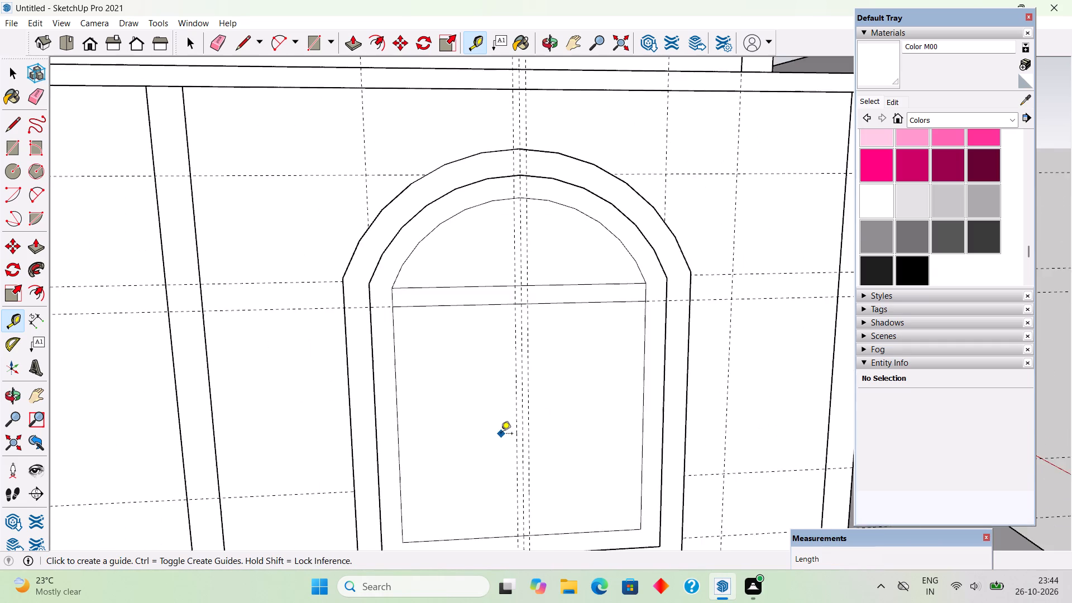
{"action": "left_click", "coordinate": [411, 444]}
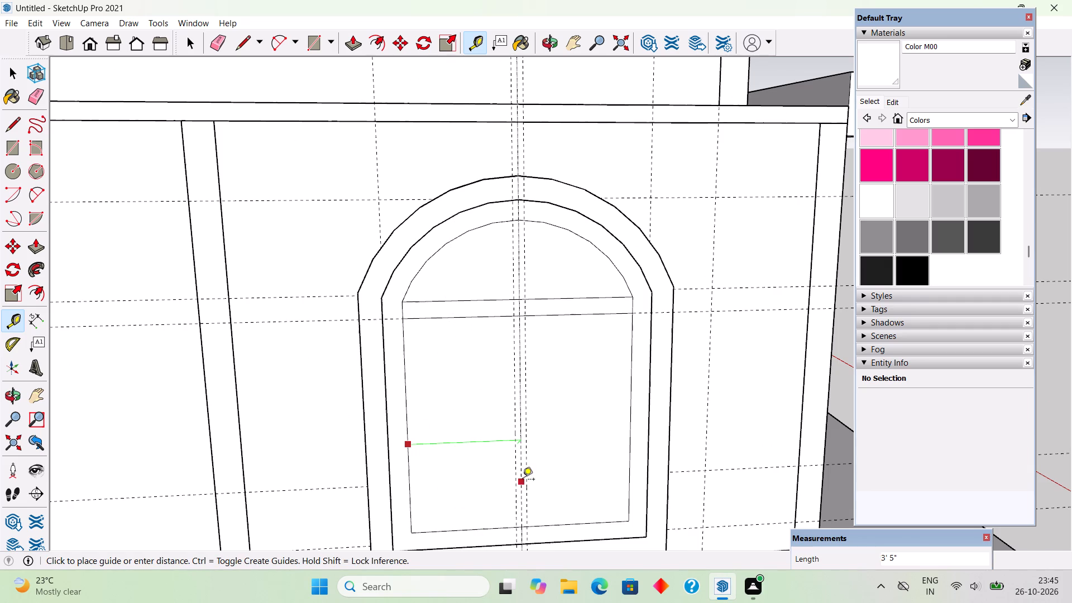
{"action": "scroll", "coordinate": [513, 453], "scroll_direction": "up", "scroll_amount": 4}
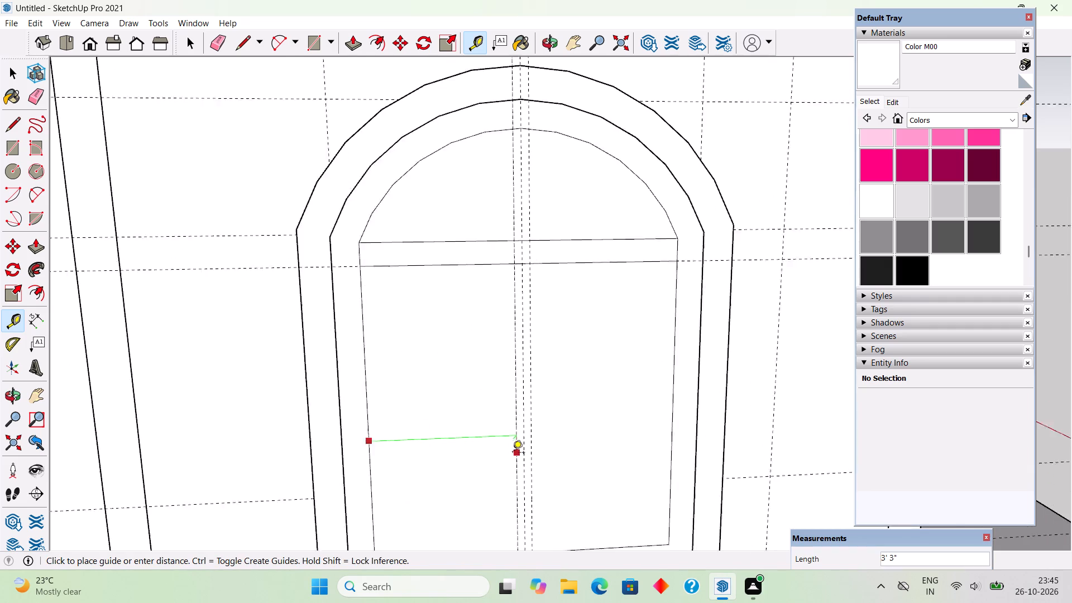
{"action": "scroll", "coordinate": [426, 434], "scroll_direction": "down", "scroll_amount": 5}
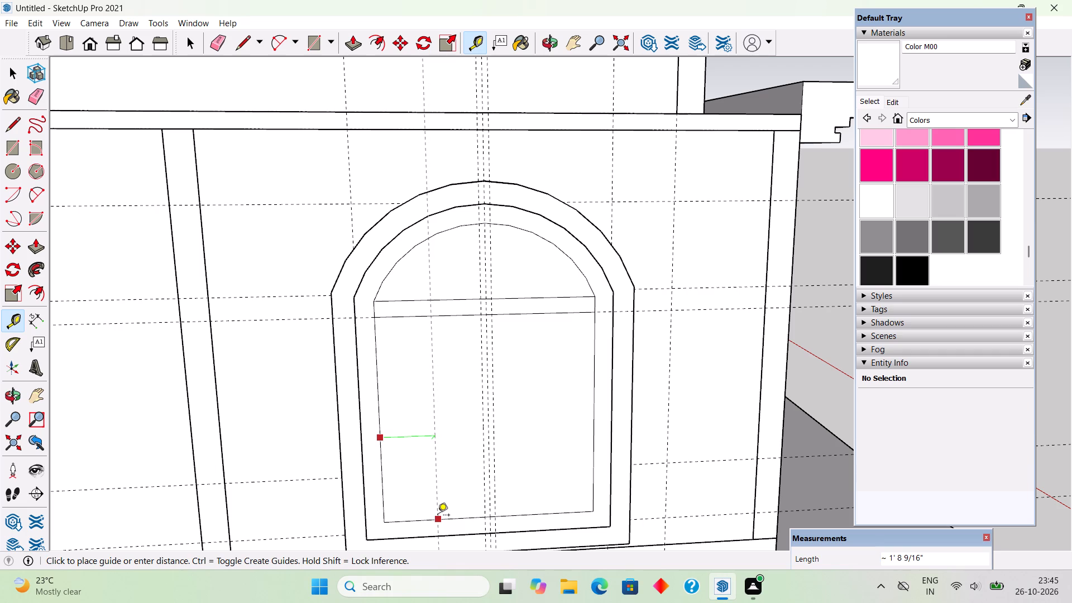
Draw two vertical mullion lines about 9' 7 3/8" long along the outer guides, between the inner outline's bottom edge and the arch.
{"action": "key", "text": "l"}
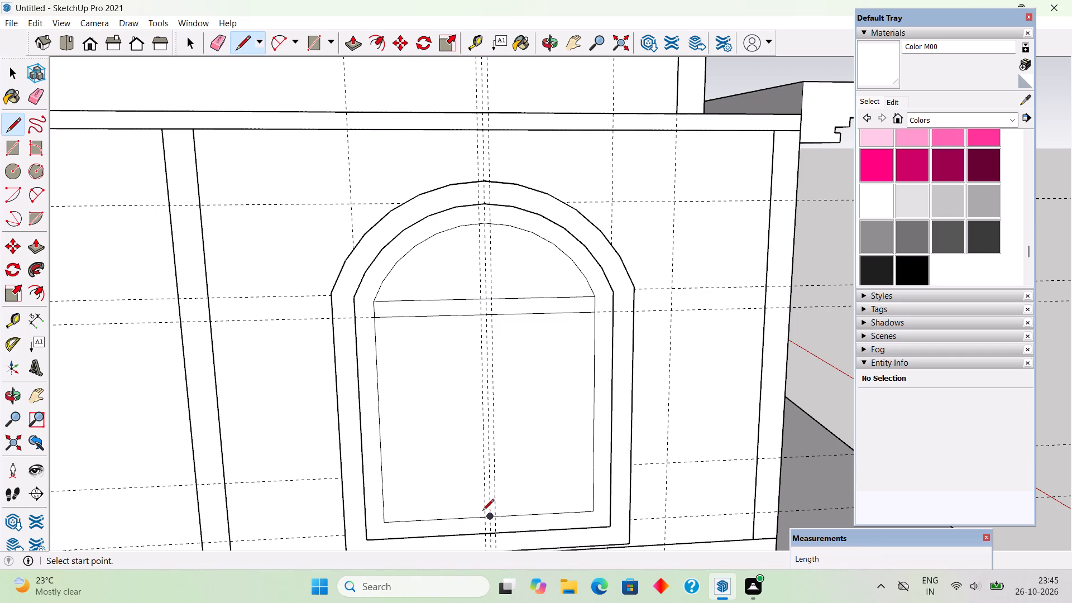
{"action": "scroll", "coordinate": [484, 518], "scroll_direction": "up", "scroll_amount": 1}
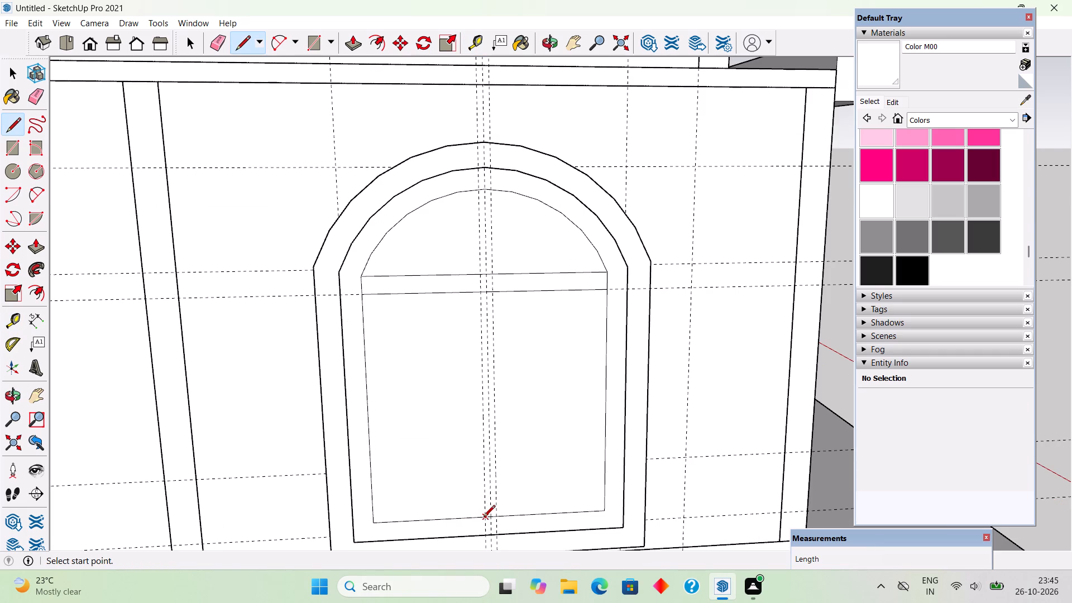
{"action": "left_click", "coordinate": [484, 518]}
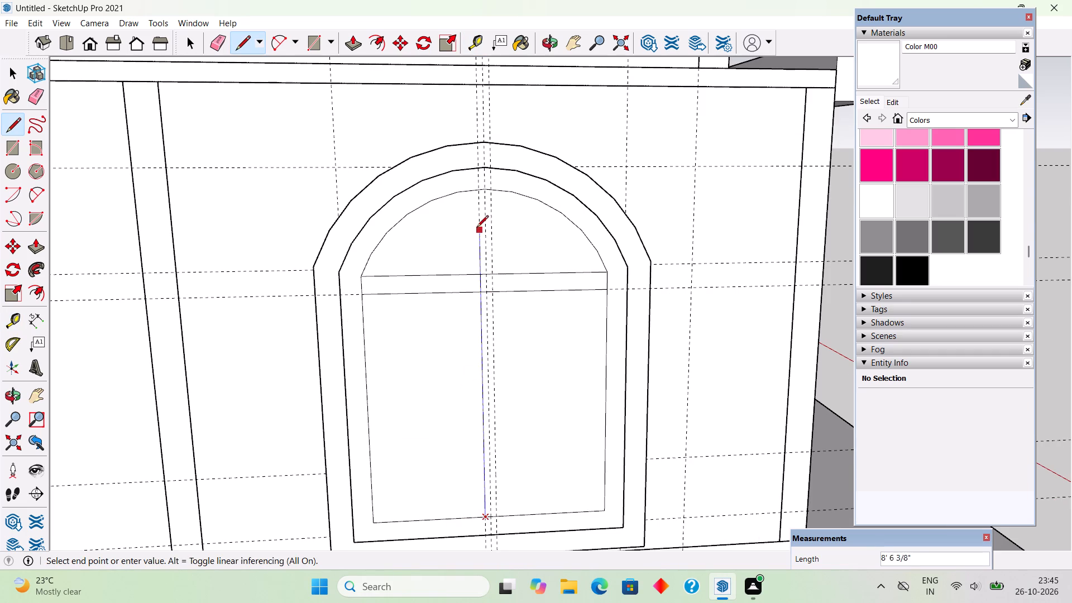
{"action": "scroll", "coordinate": [484, 195], "scroll_direction": "up", "scroll_amount": 7}
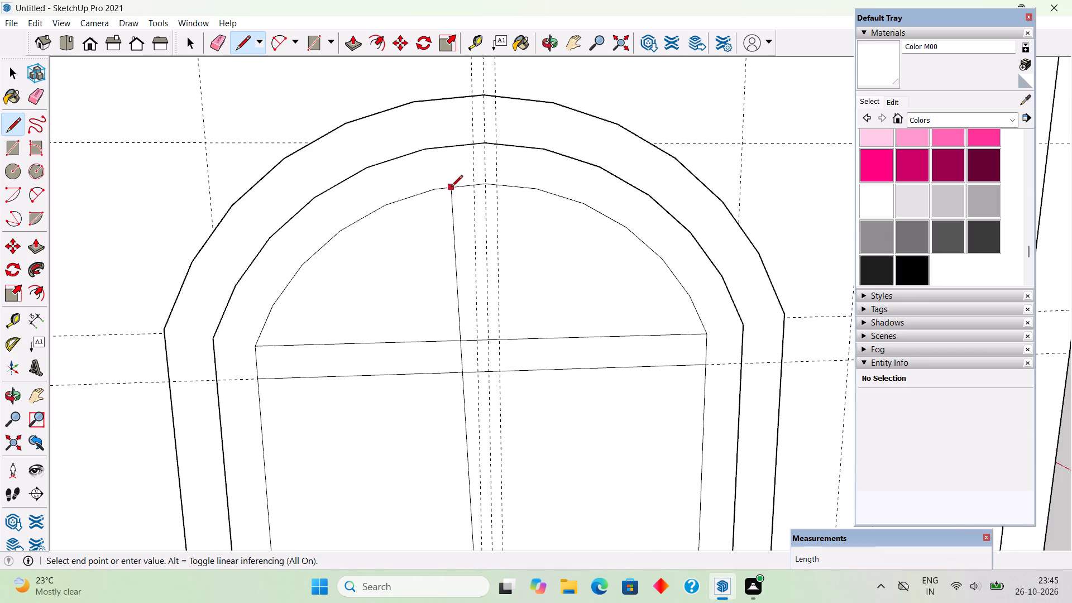
{"action": "scroll", "coordinate": [451, 188], "scroll_direction": "up", "scroll_amount": 1}
{"action": "left_click", "coordinate": [477, 185]}
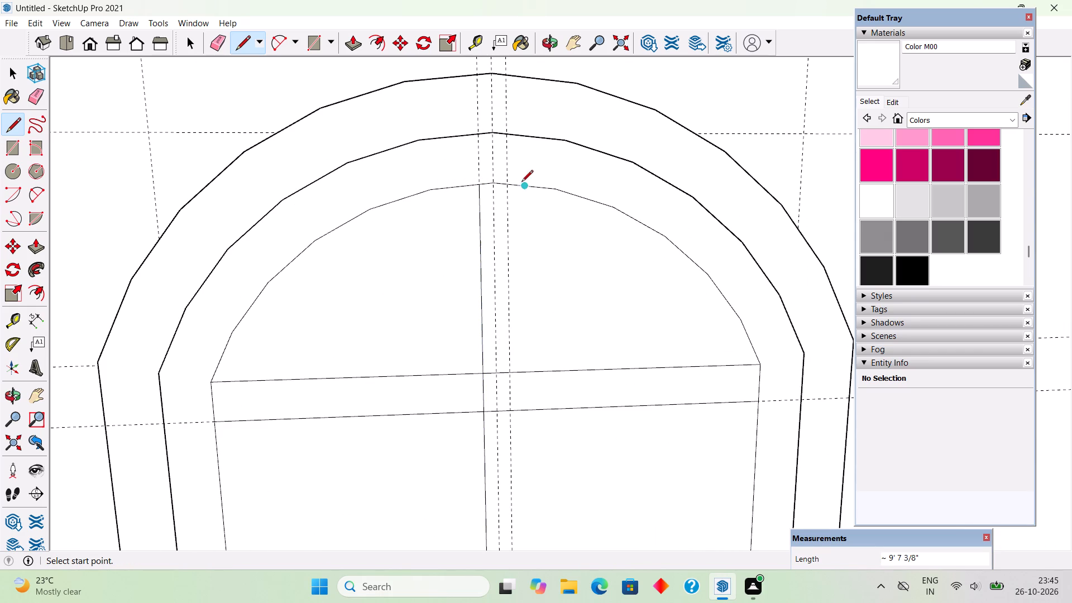
{"action": "left_click", "coordinate": [508, 185]}
{"action": "scroll", "coordinate": [508, 233], "scroll_direction": "down", "scroll_amount": 5}
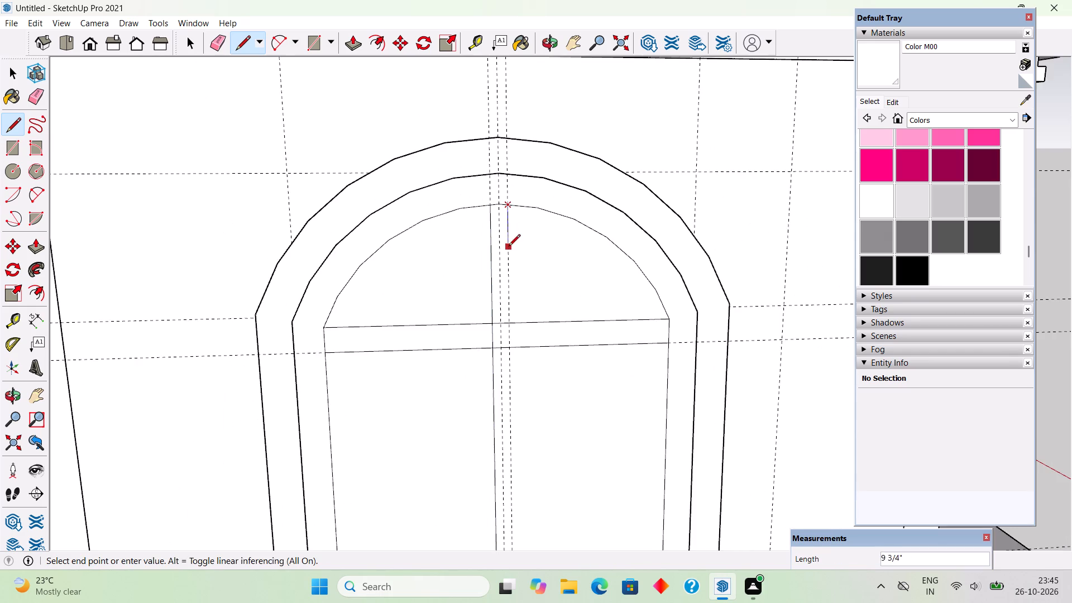
{"action": "scroll", "coordinate": [509, 250], "scroll_direction": "down", "scroll_amount": 10}
{"action": "scroll", "coordinate": [509, 419], "scroll_direction": "up", "scroll_amount": 11}
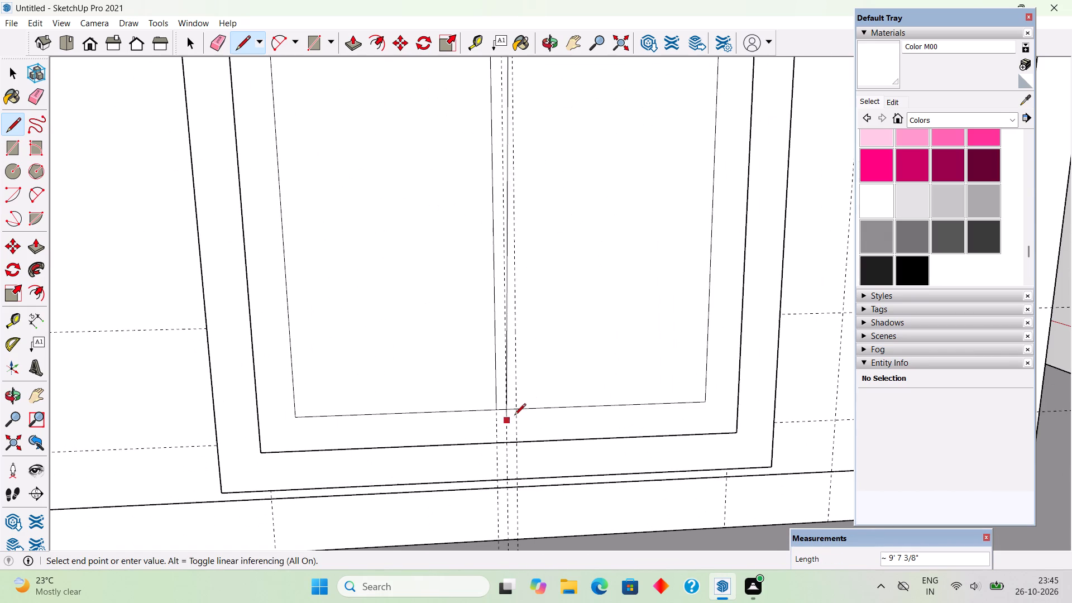
{"action": "left_click", "coordinate": [516, 410]}
{"action": "scroll", "coordinate": [516, 410], "scroll_direction": "down", "scroll_amount": 6}
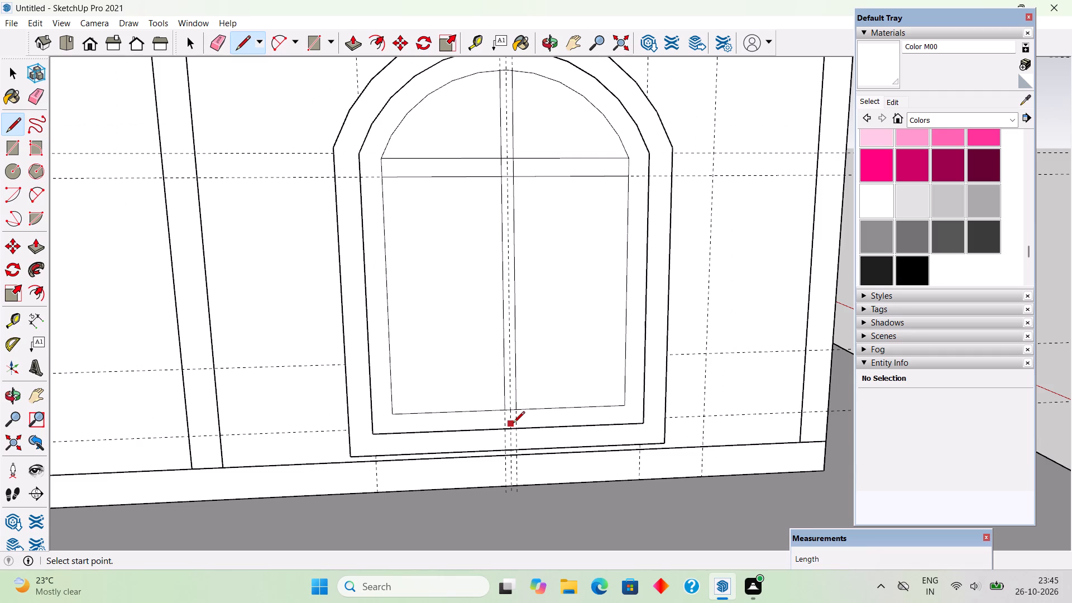
Place vertical guides about 1' 7 3/8" in from the inner outline's left edge and about 1' 7 1/2" from its right edge.
{"action": "key", "text": "t"}
{"action": "left_click", "coordinate": [393, 360]}
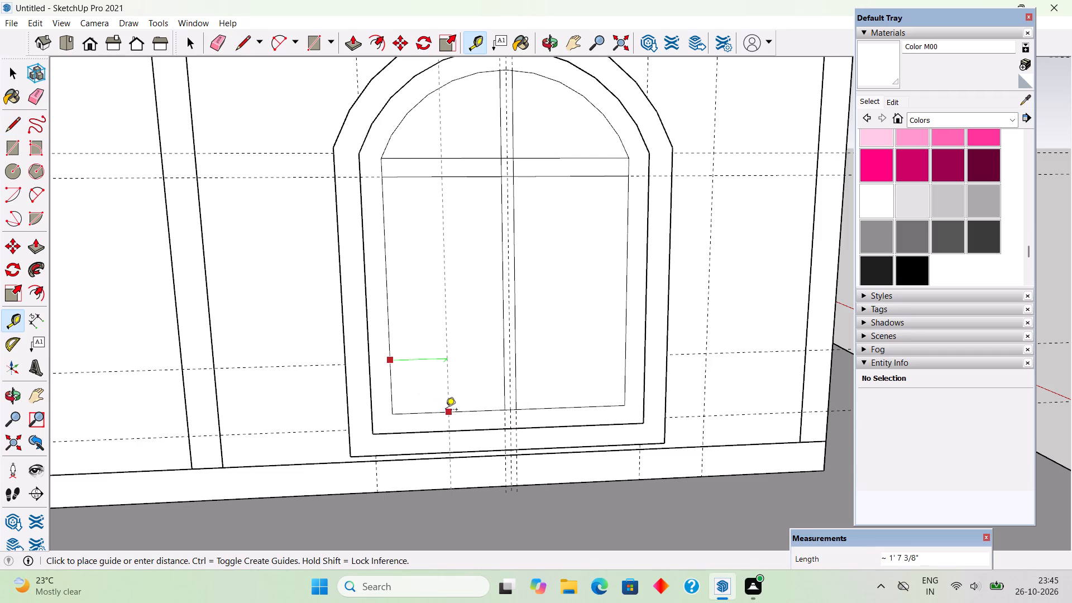
{"action": "left_click", "coordinate": [448, 414]}
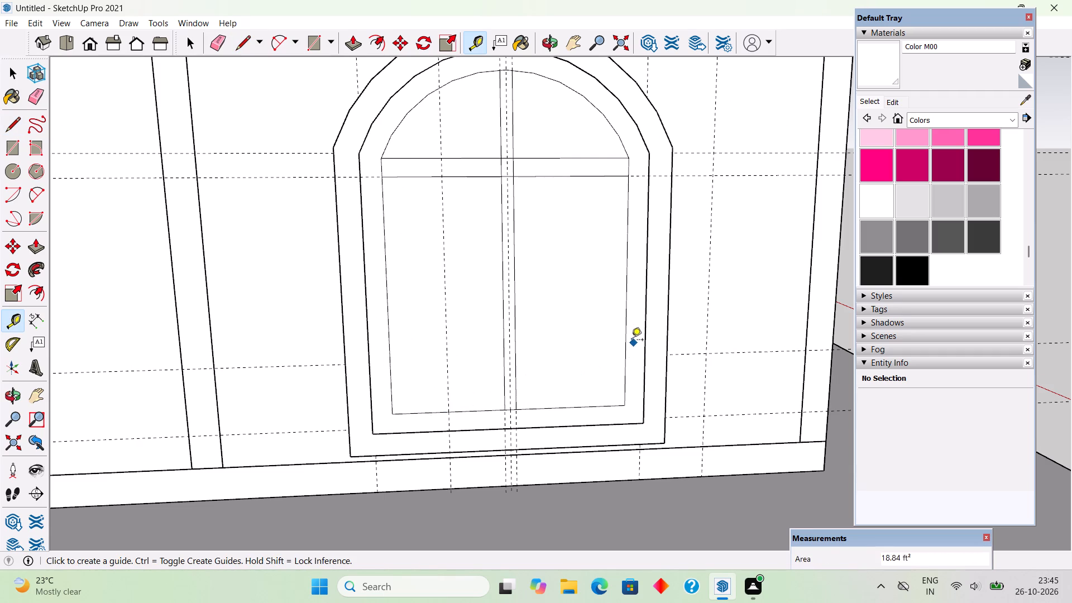
{"action": "left_click", "coordinate": [627, 330]}
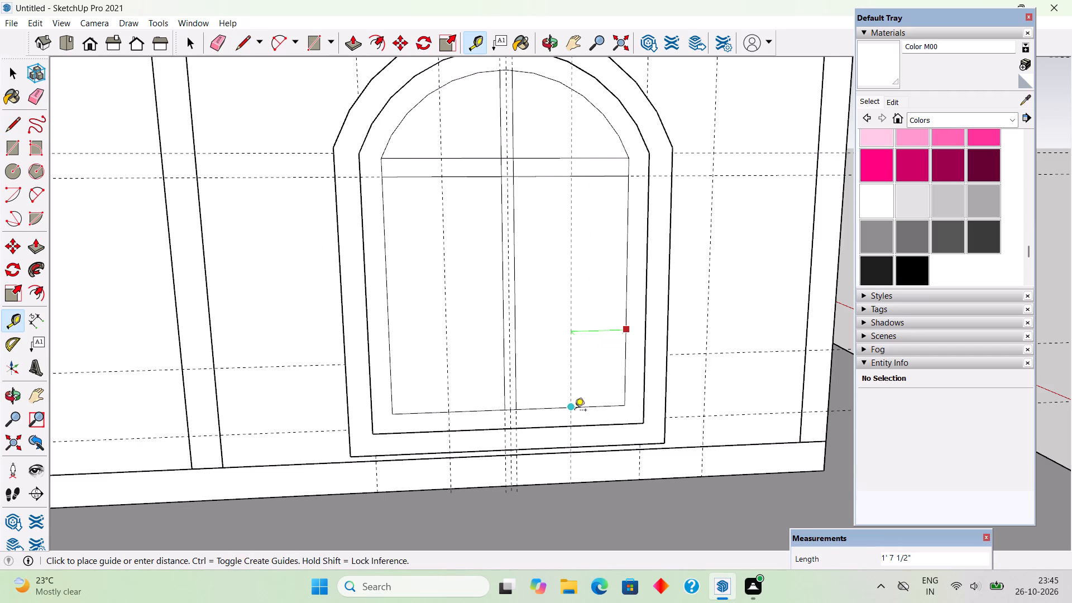
{"action": "left_click", "coordinate": [575, 411]}
Place a vertical guide 2" to the right of the guide in the window's right half.
{"action": "left_click", "coordinate": [571, 342]}
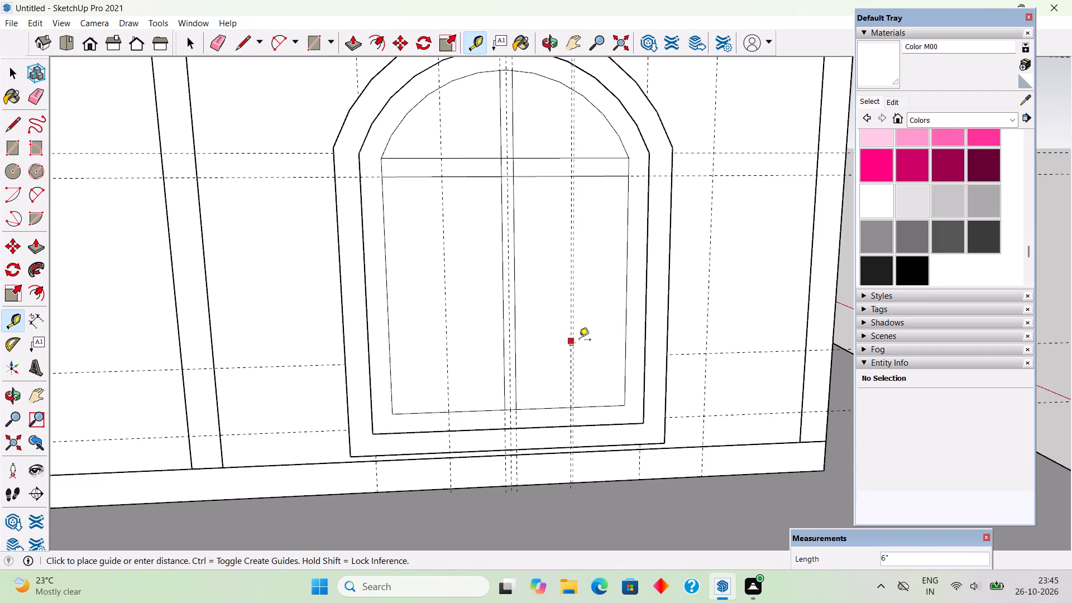
{"action": "type", "text": "2\""}
{"action": "key", "text": "Return"}
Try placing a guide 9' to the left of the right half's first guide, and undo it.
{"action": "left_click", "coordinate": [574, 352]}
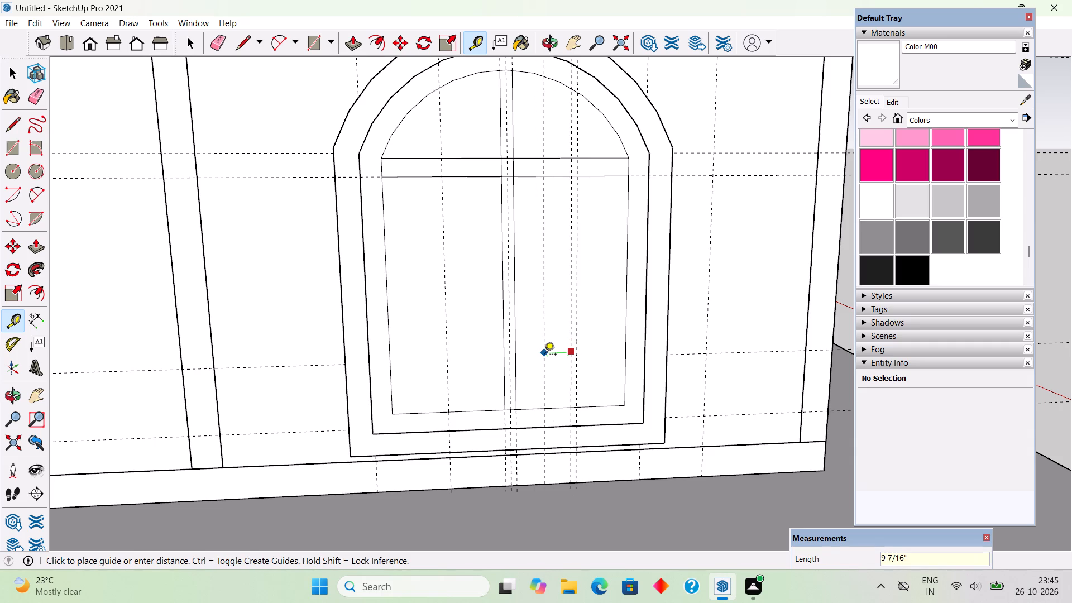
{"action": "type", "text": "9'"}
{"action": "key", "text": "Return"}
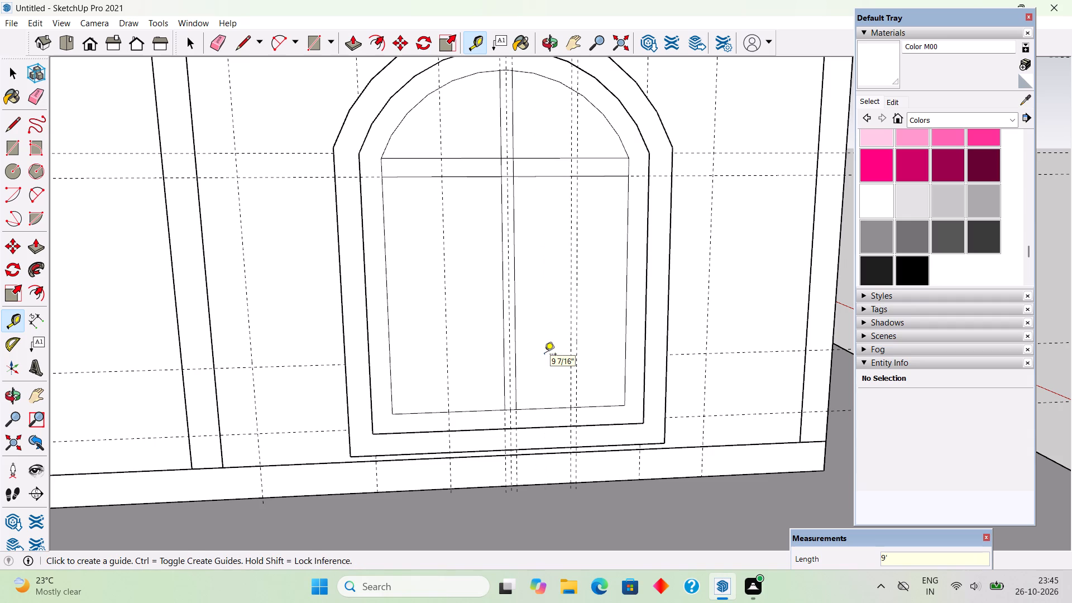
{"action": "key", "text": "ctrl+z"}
Place a guide 9" to the left of the right half's first guide, and another 2" to the right of that new guide.
{"action": "scroll", "coordinate": [544, 355], "scroll_direction": "up", "scroll_amount": 4}
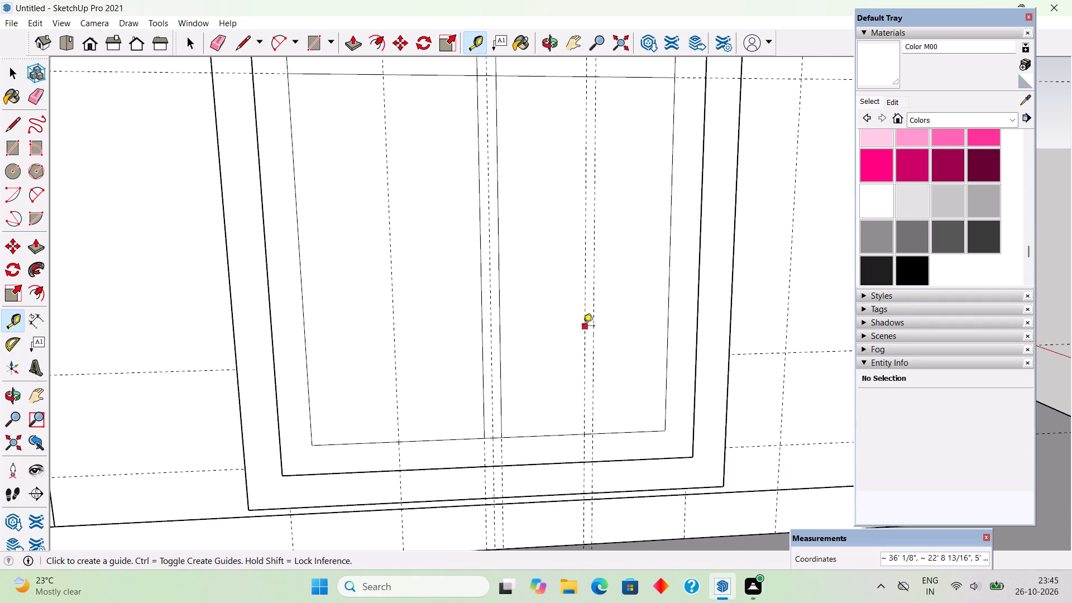
{"action": "left_click", "coordinate": [585, 324]}
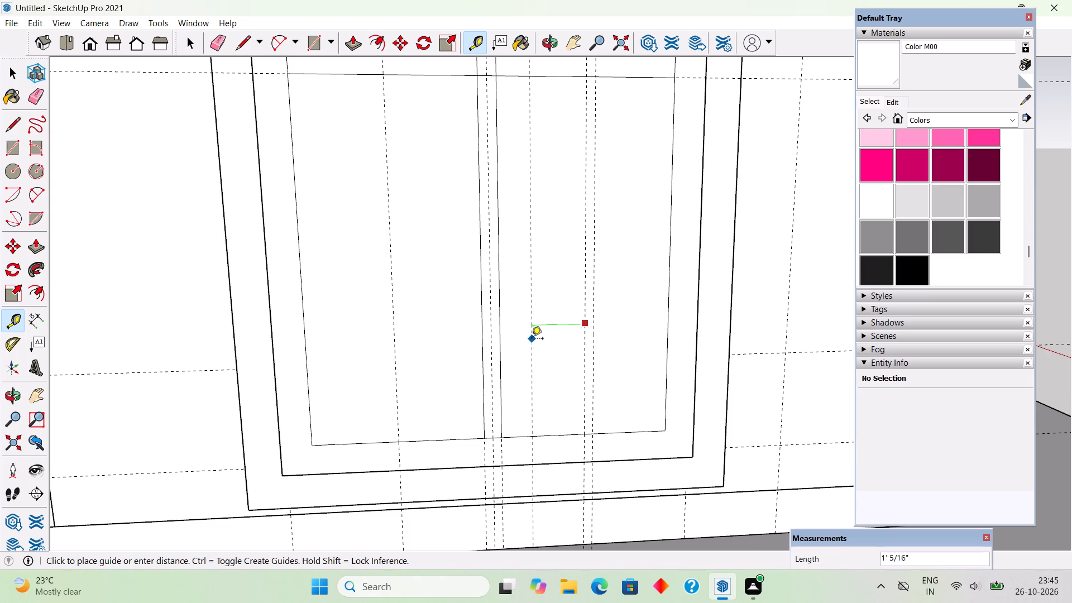
{"action": "type", "text": "9\""}
{"action": "key", "text": "Return"}
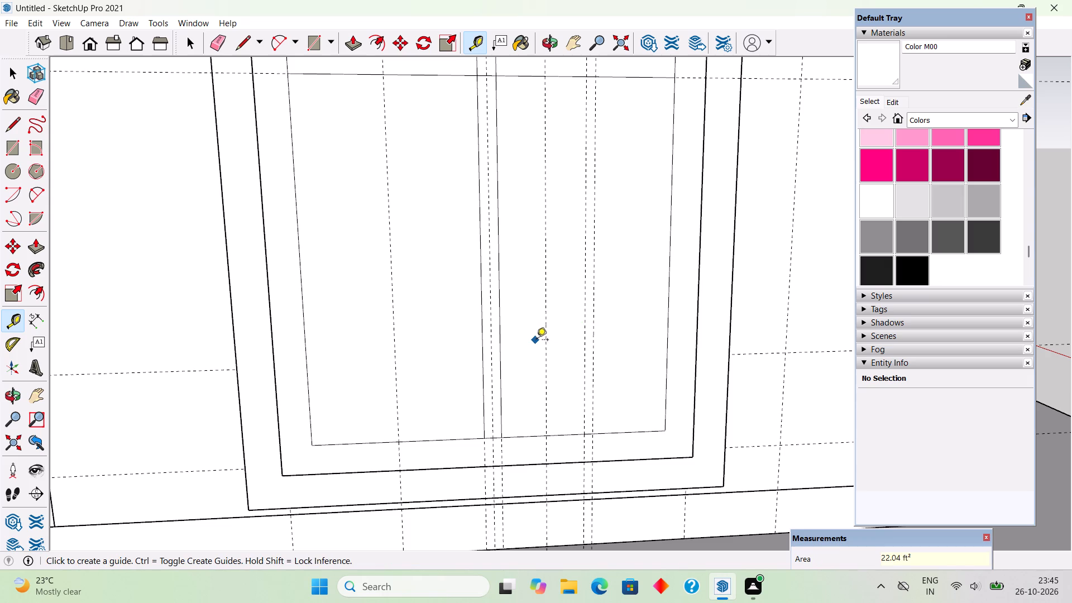
{"action": "left_click", "coordinate": [543, 346]}
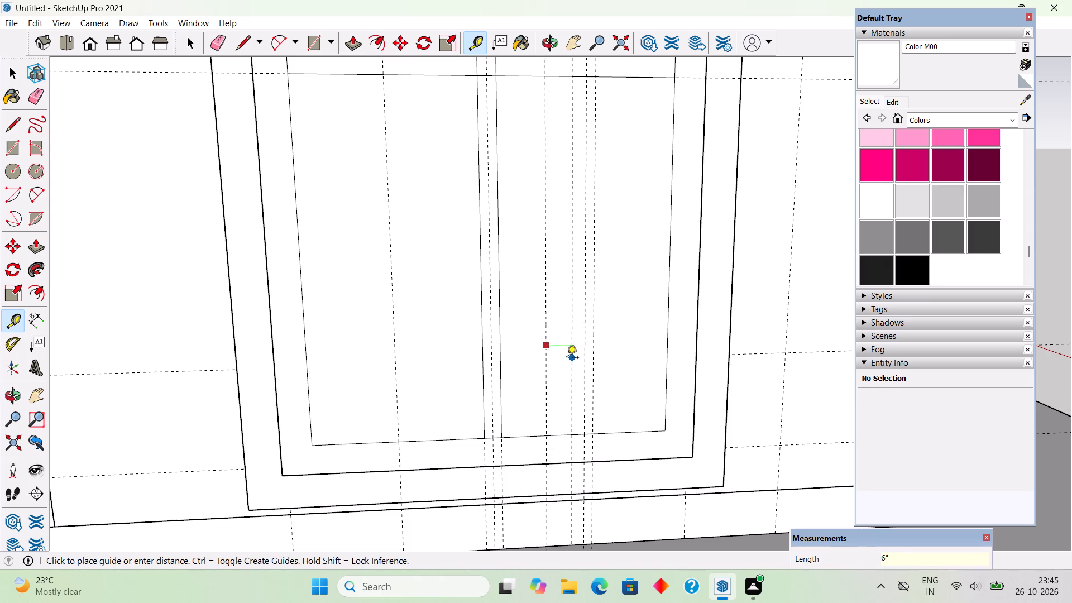
{"action": "type", "text": "2\""}
{"action": "key", "text": "Return"}
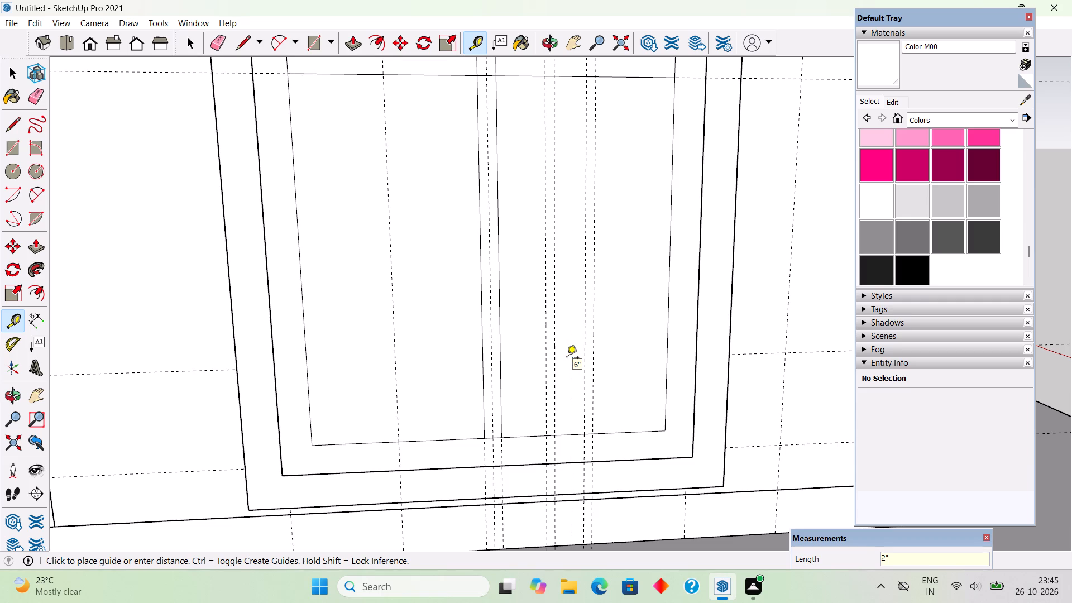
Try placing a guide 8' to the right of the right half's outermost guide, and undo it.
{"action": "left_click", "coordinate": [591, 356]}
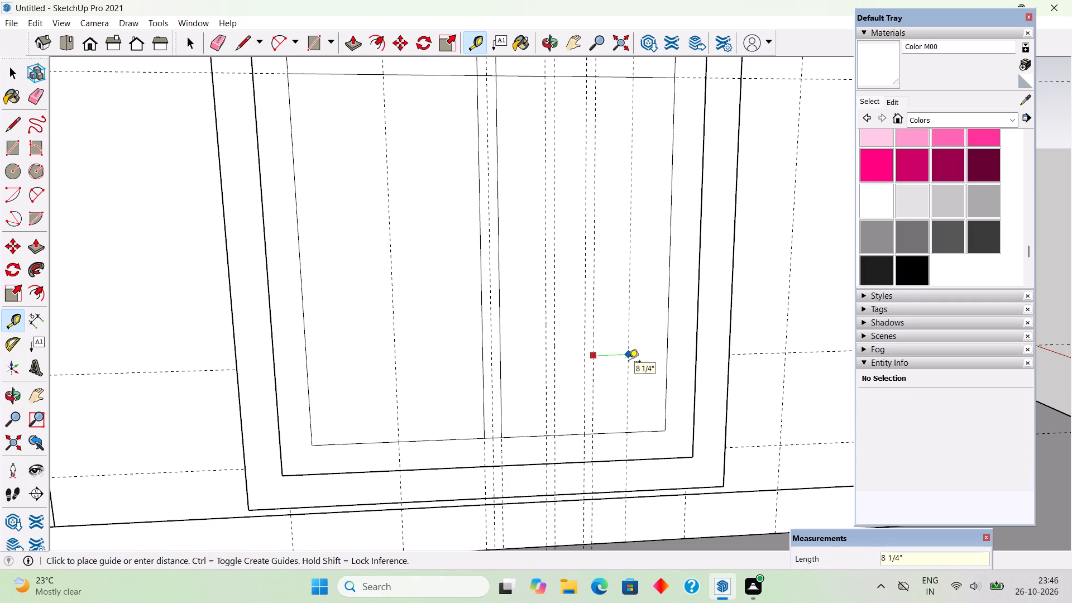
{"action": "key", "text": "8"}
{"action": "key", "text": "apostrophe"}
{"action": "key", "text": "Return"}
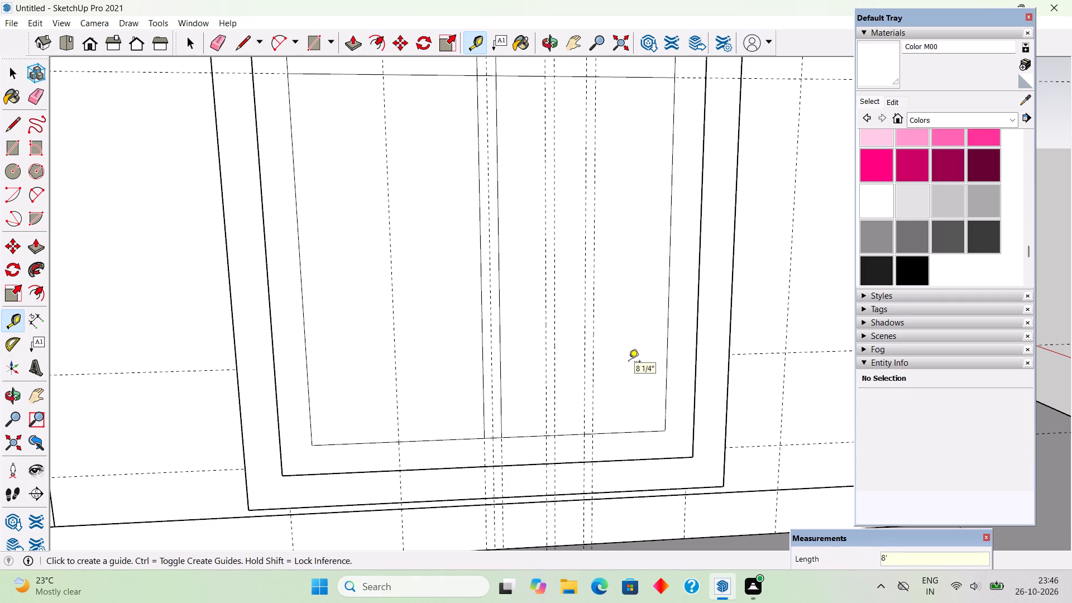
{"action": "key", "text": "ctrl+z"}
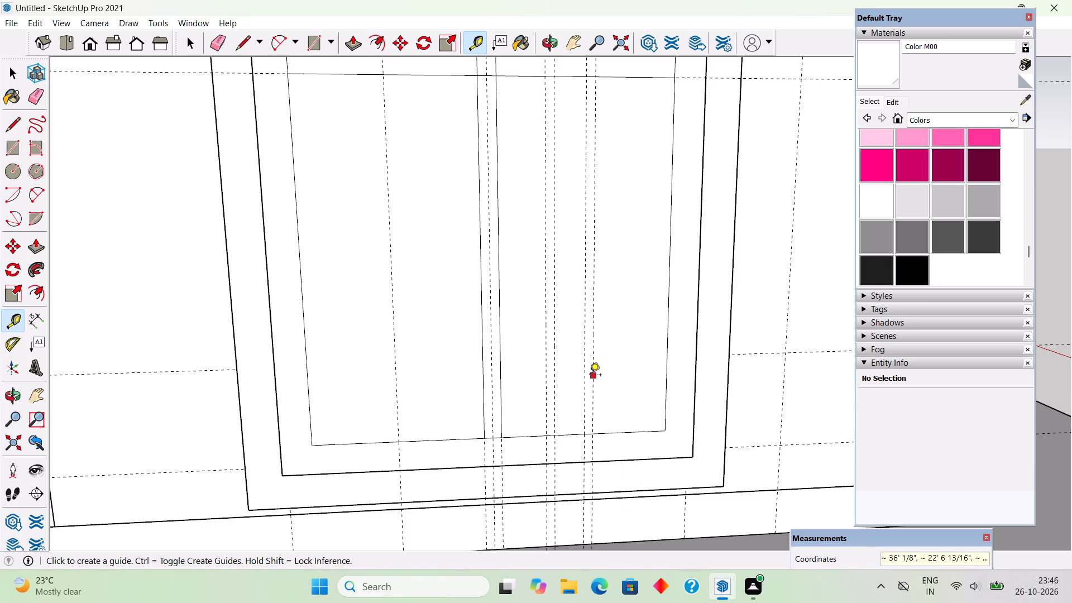
Place a guide 8" to the right of the right half's outermost guide, and another 2" further right.
{"action": "left_click", "coordinate": [590, 376]}
{"action": "type", "text": "8\""}
{"action": "key", "text": "Return"}
{"action": "left_click", "coordinate": [627, 386]}
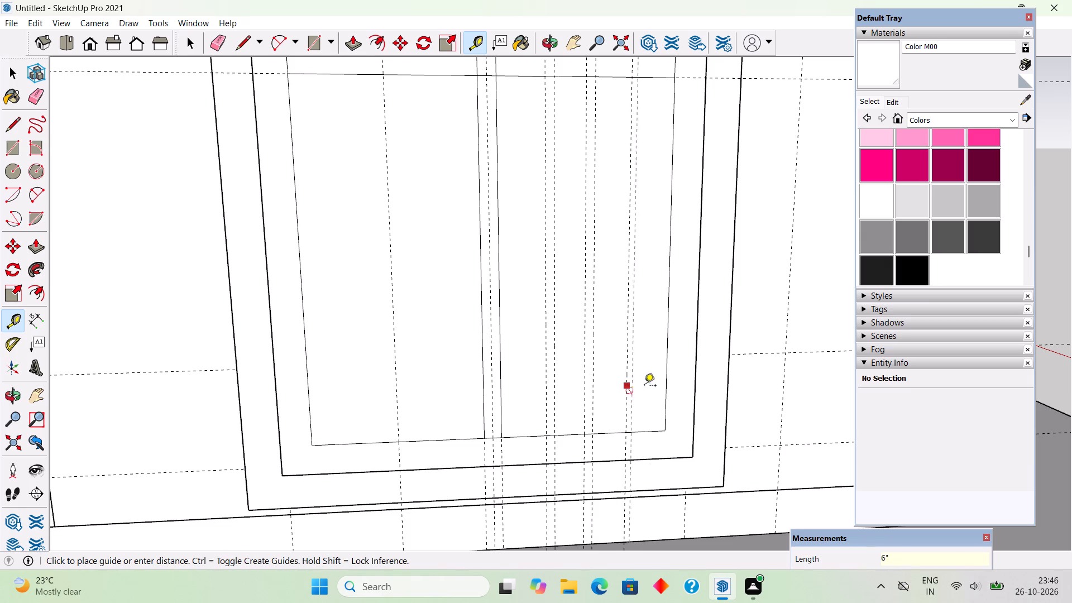
{"action": "type", "text": "2\""}
{"action": "key", "text": "Return"}
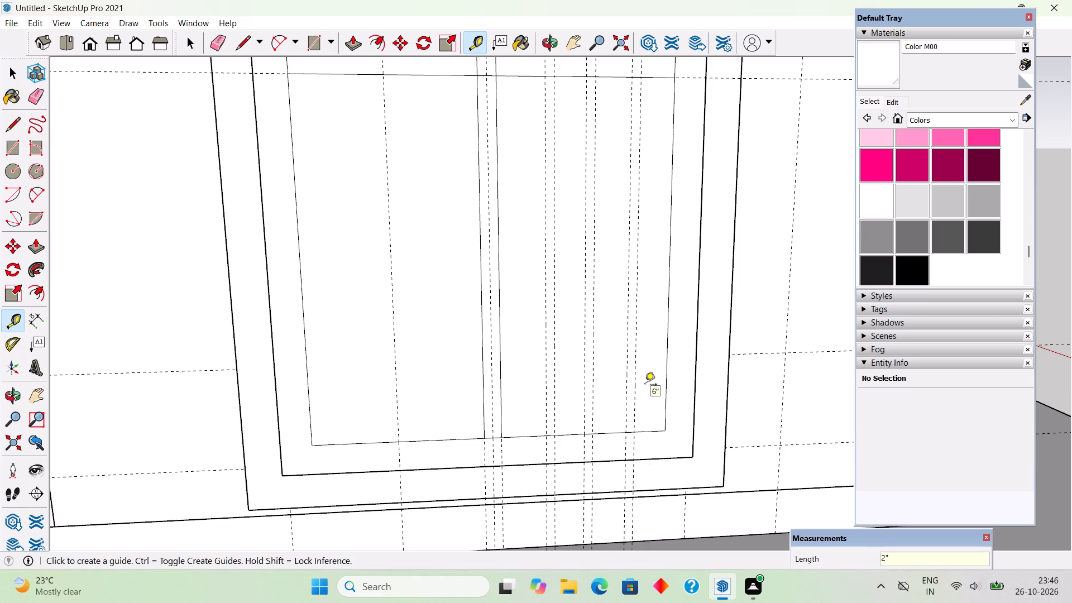
{"action": "key", "text": "space"}
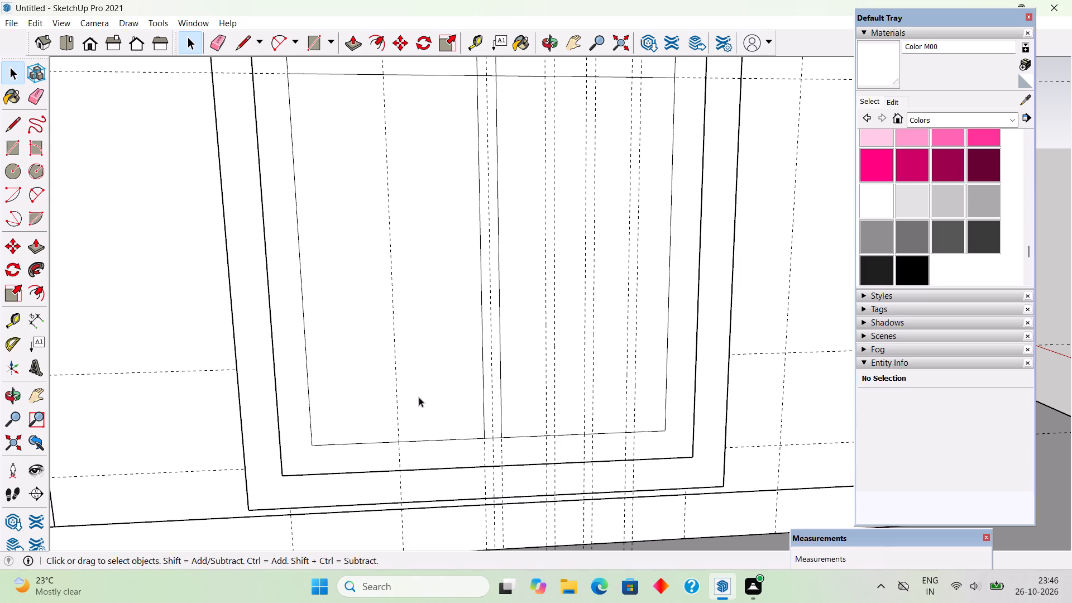
Place a guide 9" to the right of the left half's guide, and another 2" to the left of that new guide.
{"action": "key", "text": "t"}
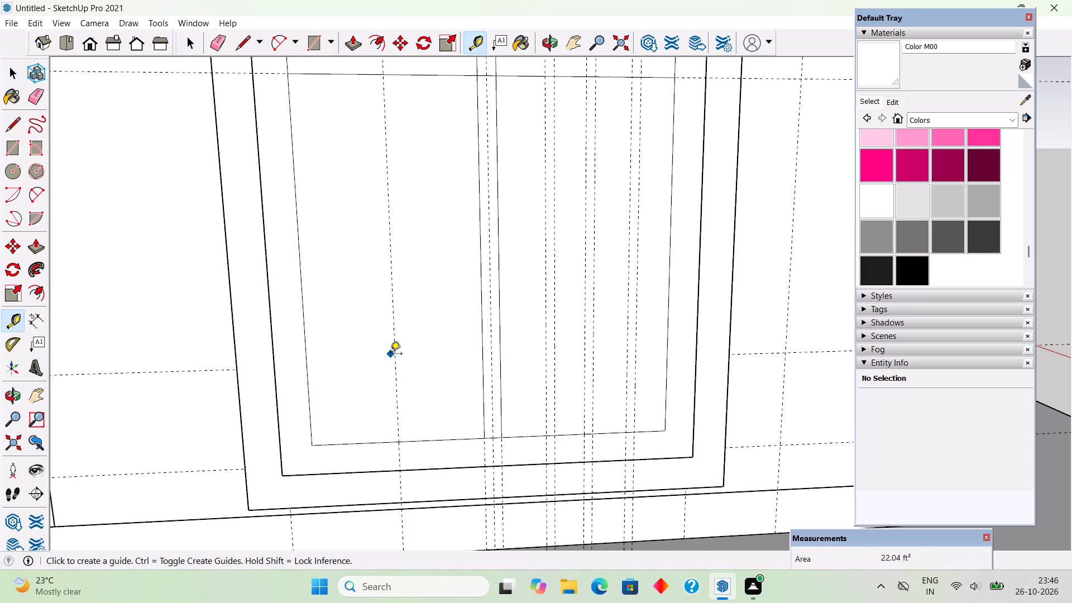
{"action": "left_click", "coordinate": [395, 359]}
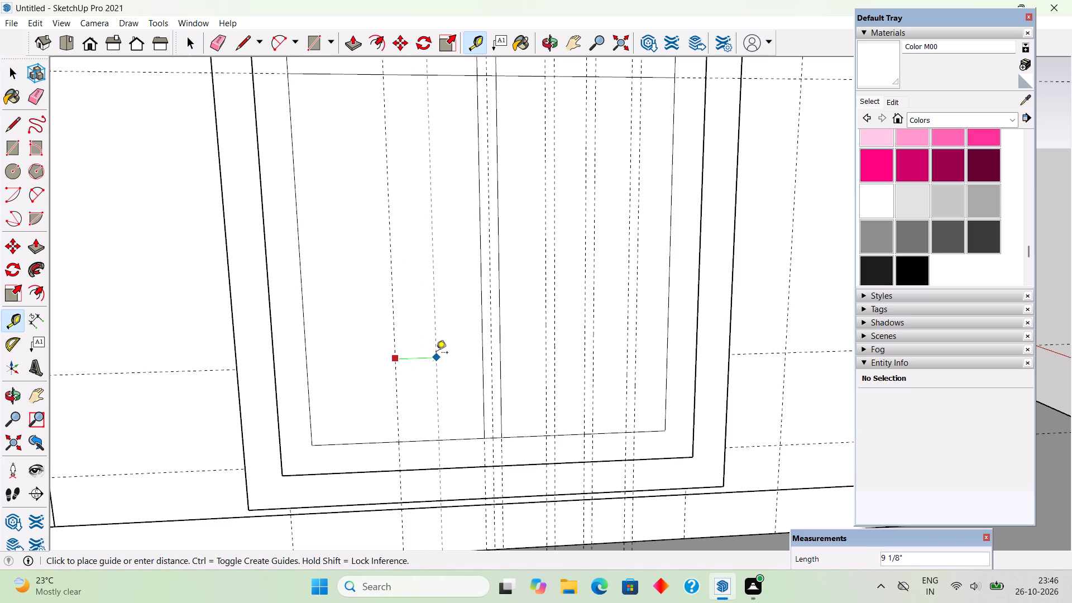
{"action": "type", "text": "9\""}
{"action": "key", "text": "Return"}
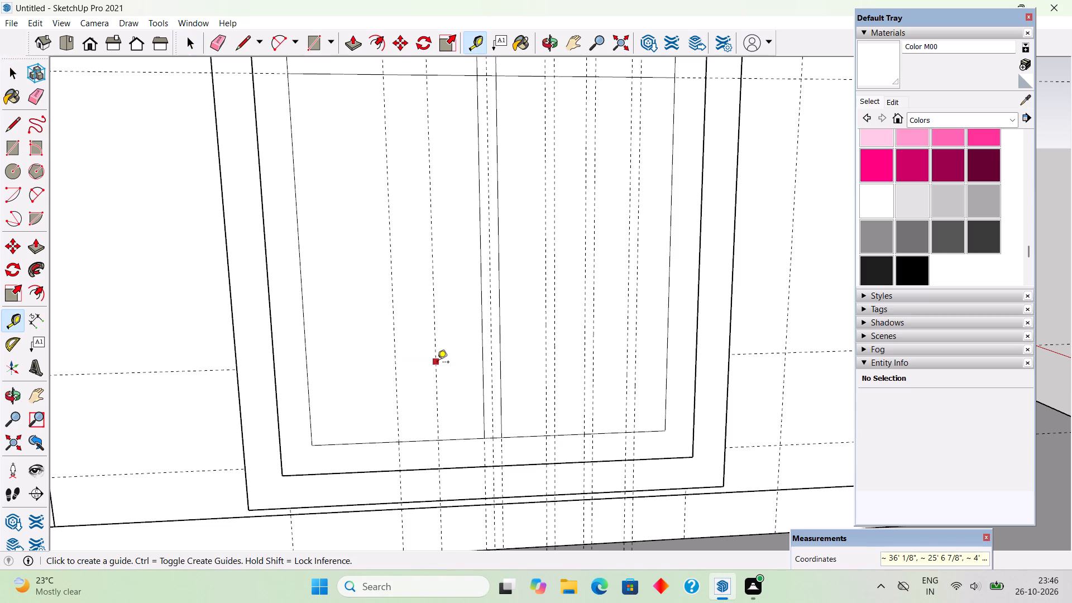
{"action": "left_click", "coordinate": [437, 363]}
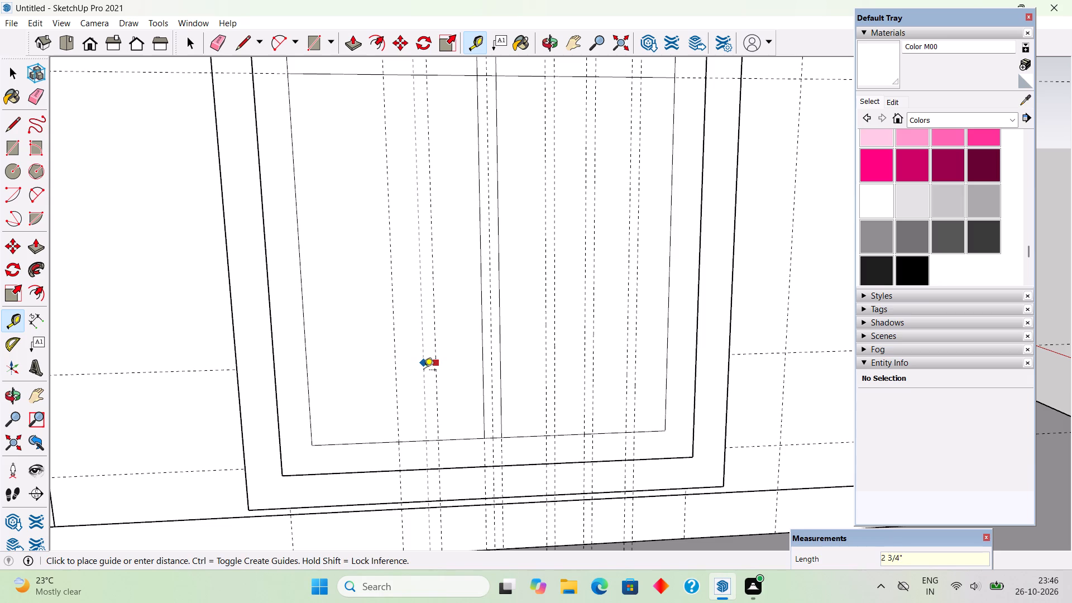
{"action": "key", "text": "2"}
{"action": "key", "text": "shift+quotedbl"}
{"action": "key", "text": "Return"}
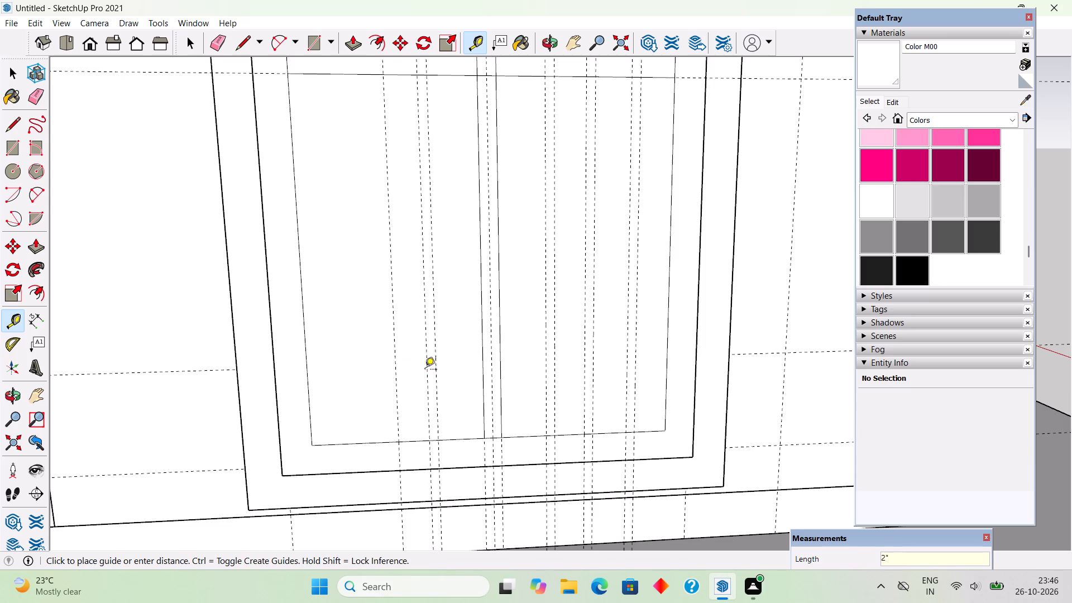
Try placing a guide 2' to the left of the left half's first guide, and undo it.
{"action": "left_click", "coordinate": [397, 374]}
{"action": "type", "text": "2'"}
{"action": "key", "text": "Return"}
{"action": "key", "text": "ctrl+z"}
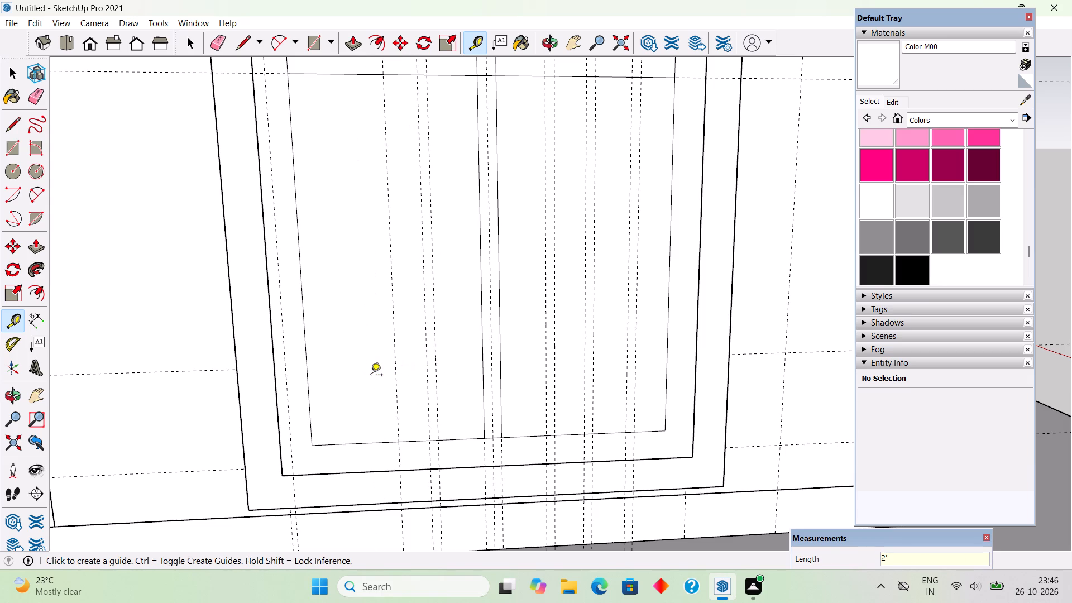
Place a guide 2" to the left of the left half's first guide.
{"action": "left_click", "coordinate": [398, 371]}
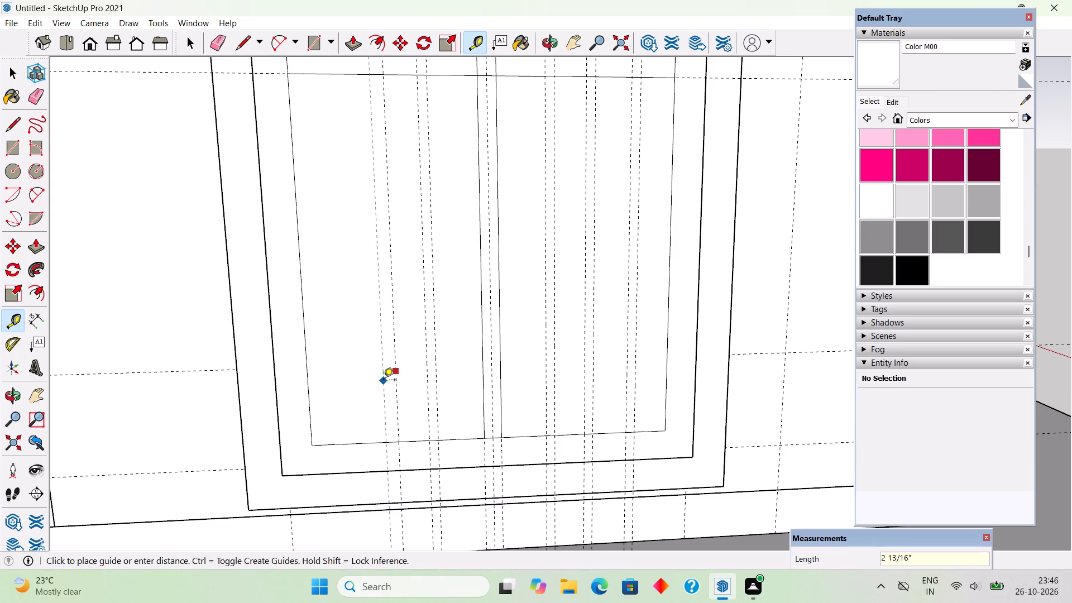
{"action": "type", "text": "2\""}
{"action": "key", "text": "Return"}
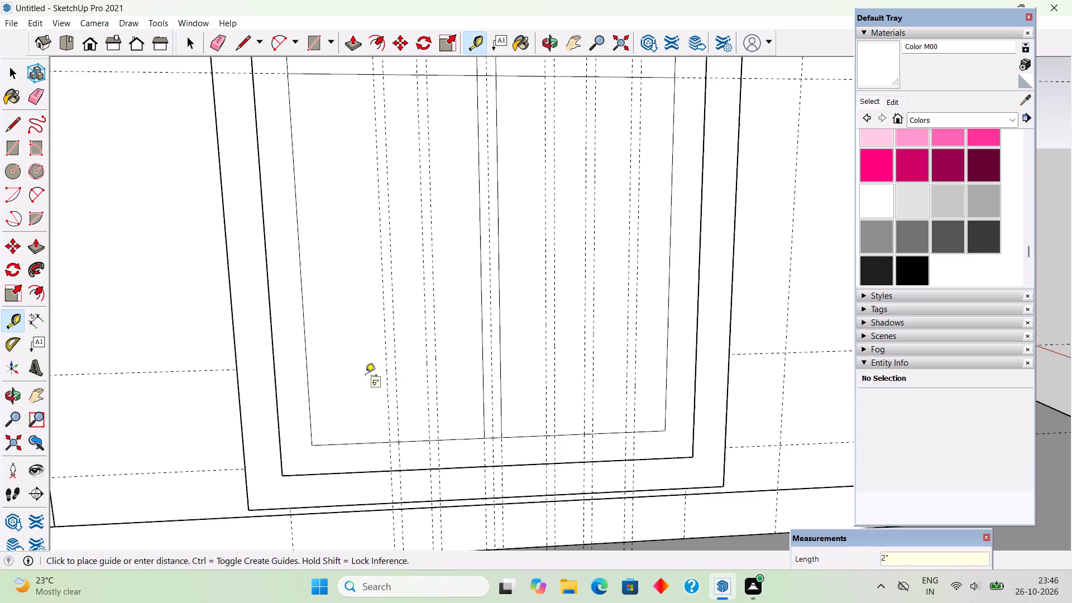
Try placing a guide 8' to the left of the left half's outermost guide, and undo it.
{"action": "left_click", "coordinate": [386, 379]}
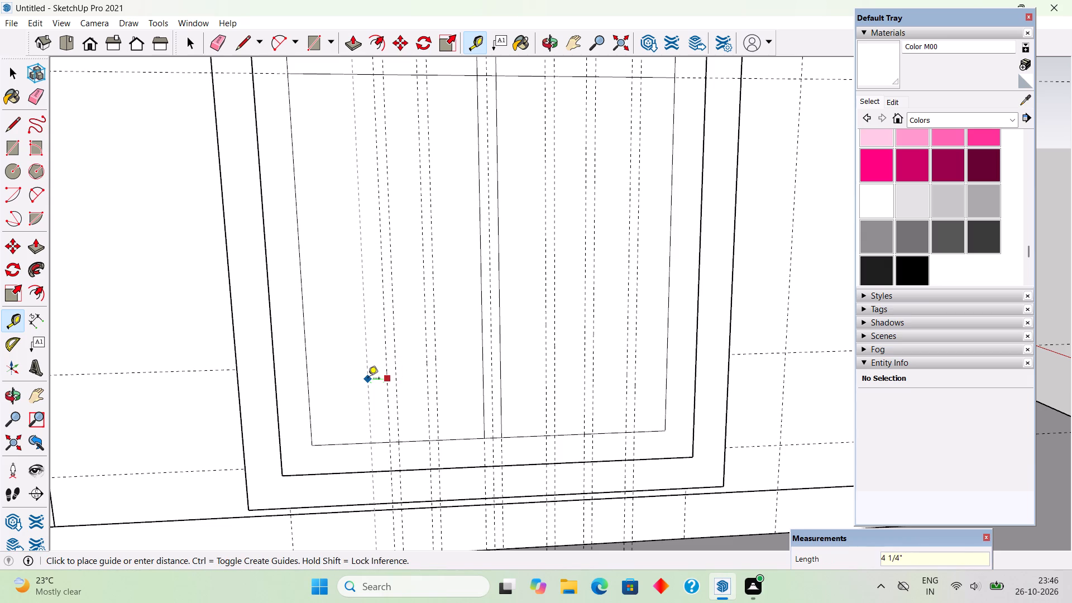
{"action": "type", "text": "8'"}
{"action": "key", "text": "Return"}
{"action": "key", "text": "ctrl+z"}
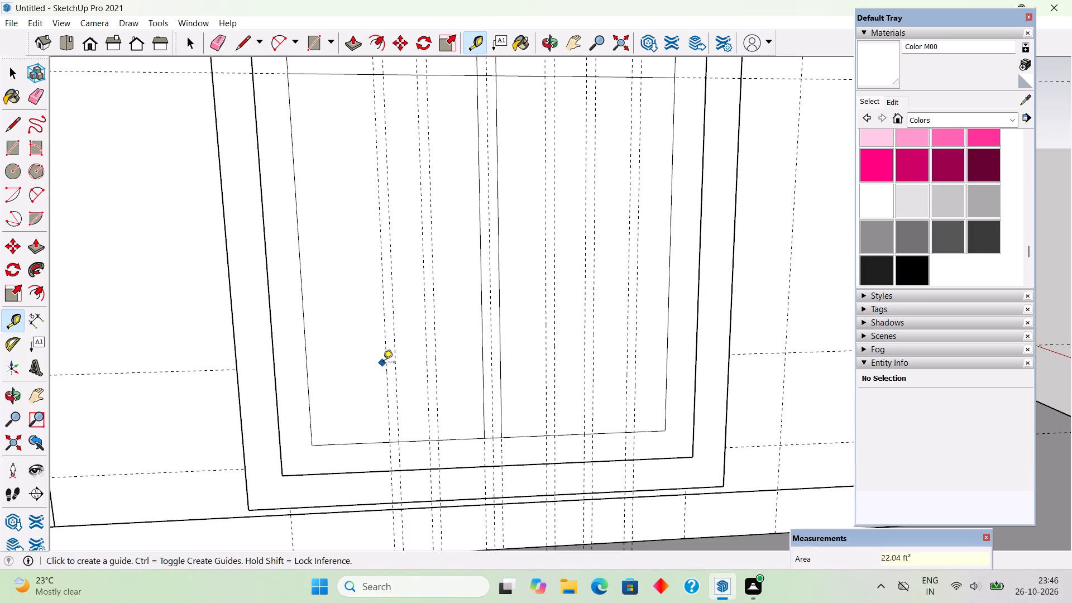
Place a guide 8" to the left of the left half's outermost guide, and another 2" further left.
{"action": "left_click", "coordinate": [386, 361]}
{"action": "type", "text": "8\""}
{"action": "key", "text": "Return"}
{"action": "left_click", "coordinate": [349, 377]}
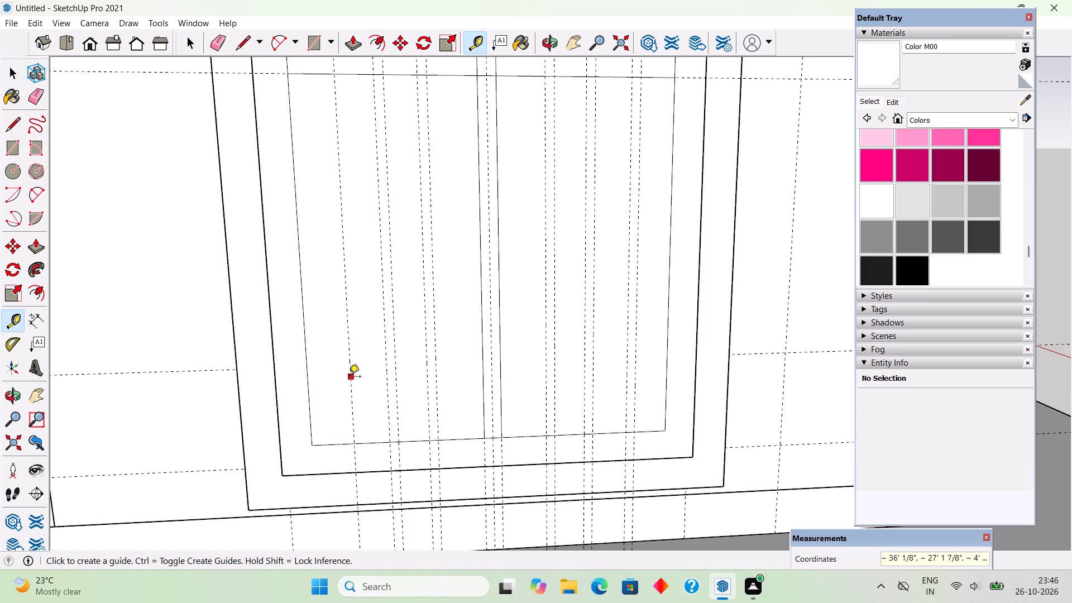
{"action": "type", "text": "2\""}
{"action": "key", "text": "Return"}
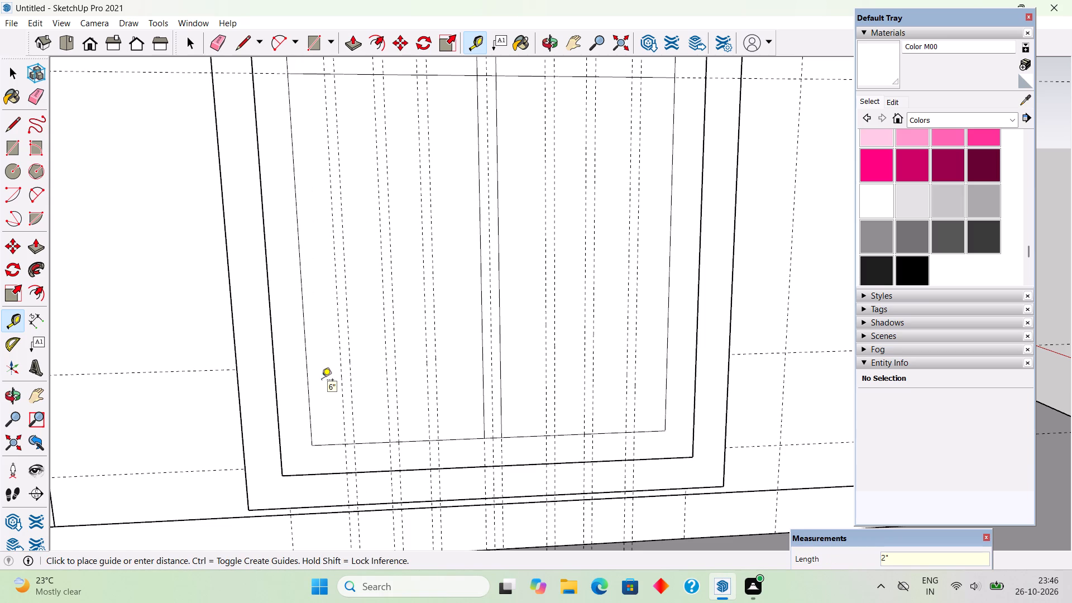
{"action": "key", "text": "space"}
Place a horizontal guide 1.5' above the inner outline's bottom edge.
{"action": "scroll", "coordinate": [330, 399], "scroll_direction": "down", "scroll_amount": 2}
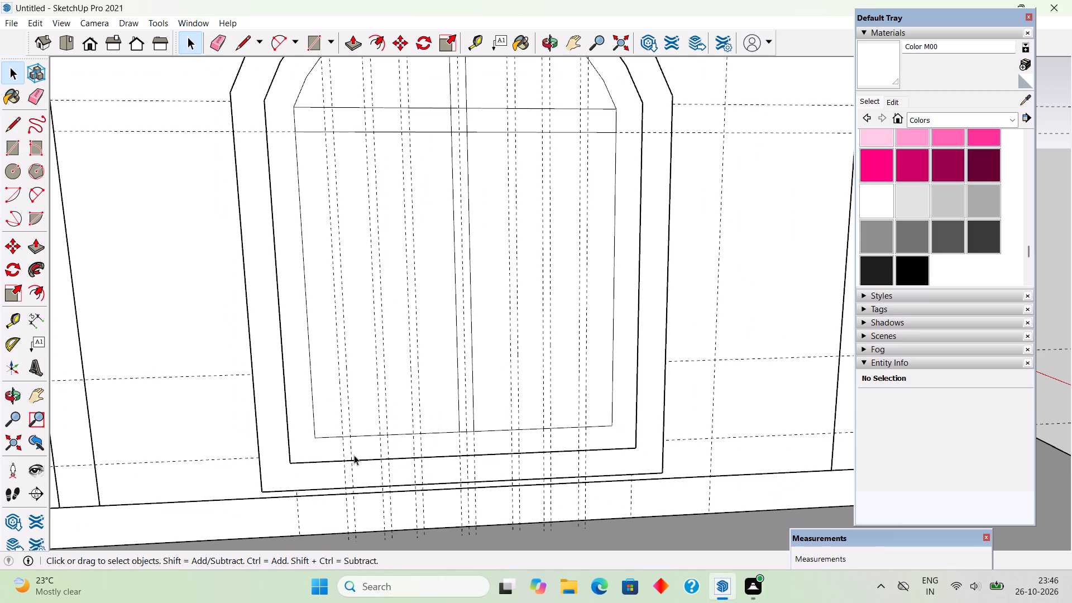
{"action": "key", "text": "t"}
{"action": "left_click", "coordinate": [327, 441]}
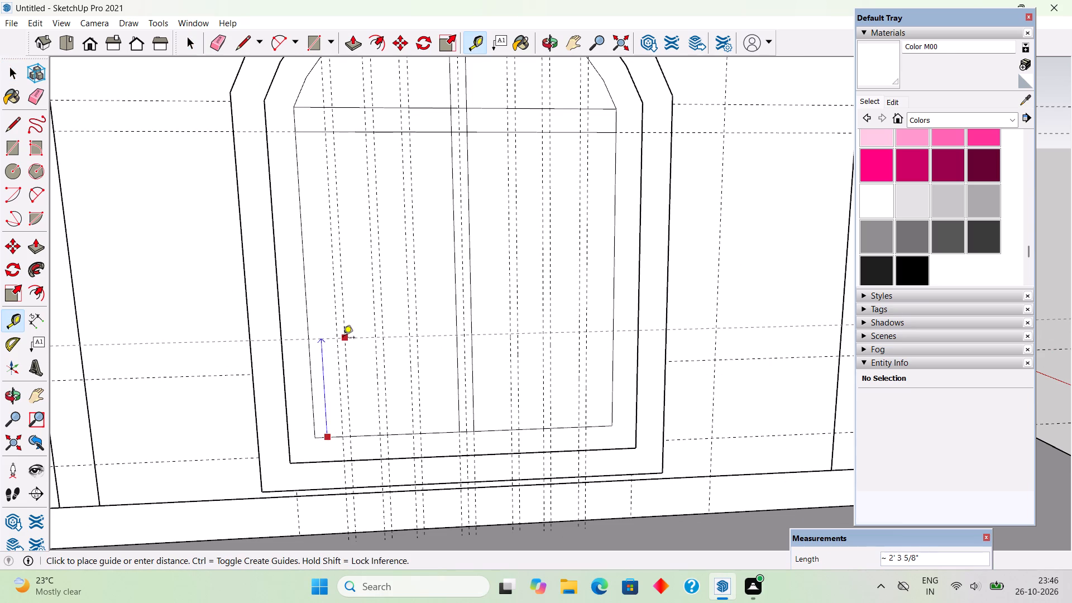
{"action": "type", "text": "1.5'"}
{"action": "key", "text": "Return"}
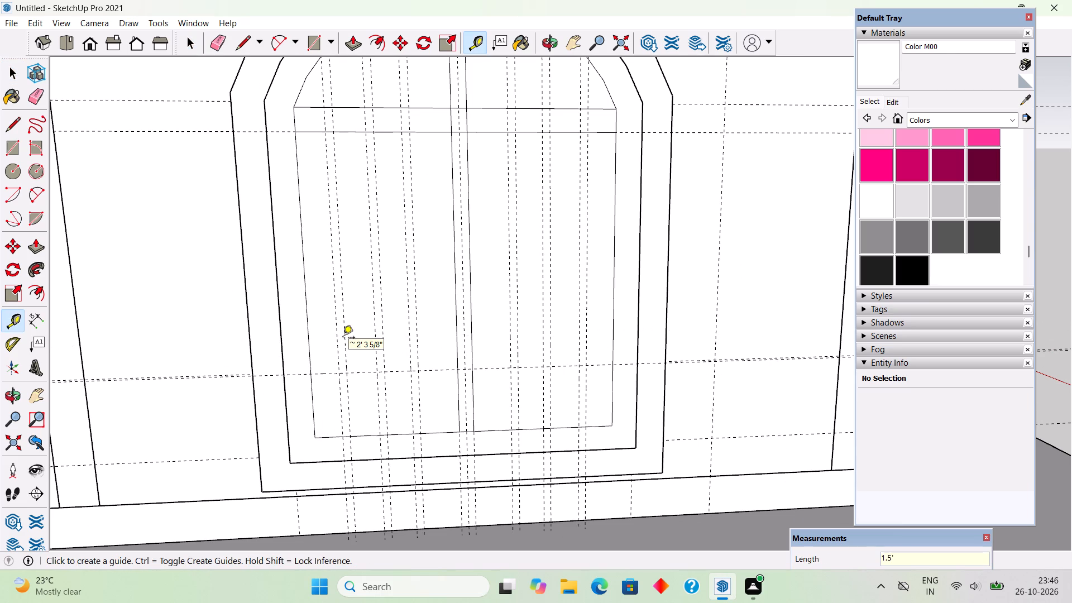
Place a horizontal guide 2" above the lower horizontal guide inside the window.
{"action": "left_click", "coordinate": [331, 374]}
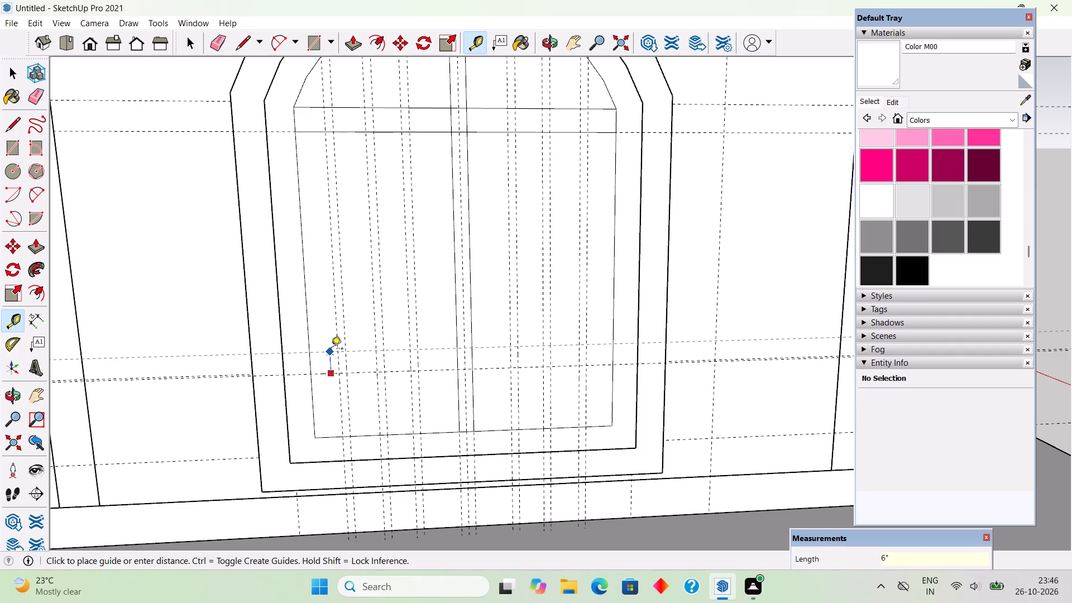
{"action": "type", "text": "2\""}
{"action": "key", "text": "Return"}
Place a horizontal guide 3' above the upper guide of the lower pair, and another 2" below that new guide.
{"action": "left_click", "coordinate": [329, 365]}
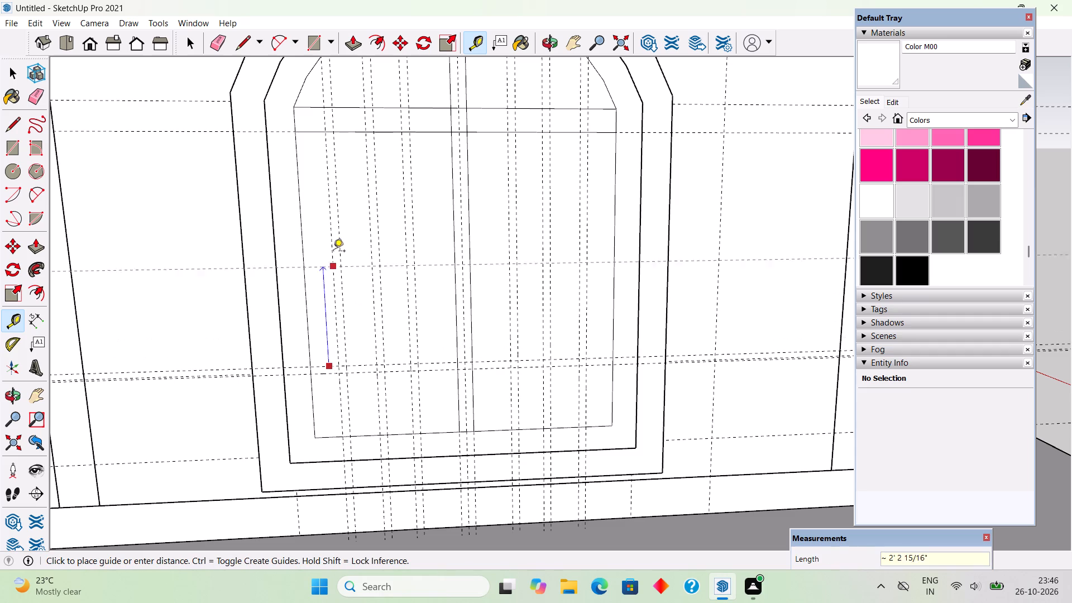
{"action": "type", "text": "3'"}
{"action": "key", "text": "Return"}
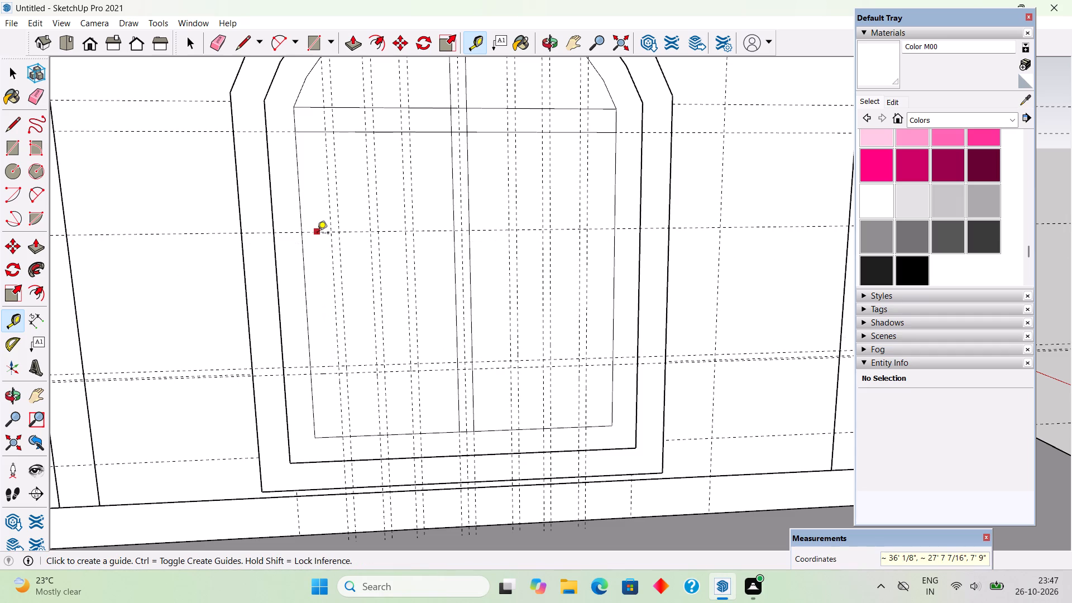
{"action": "left_click", "coordinate": [317, 234]}
{"action": "key", "text": "2"}
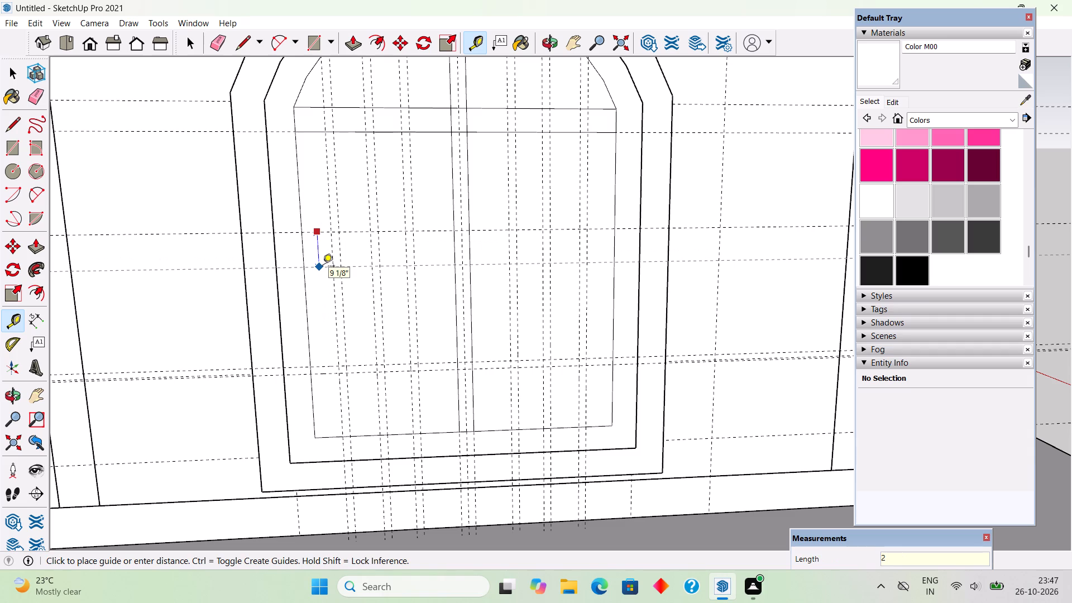
{"action": "key", "text": "shift+quotedbl"}
{"action": "key", "text": "Return"}
{"action": "key", "text": "space"}
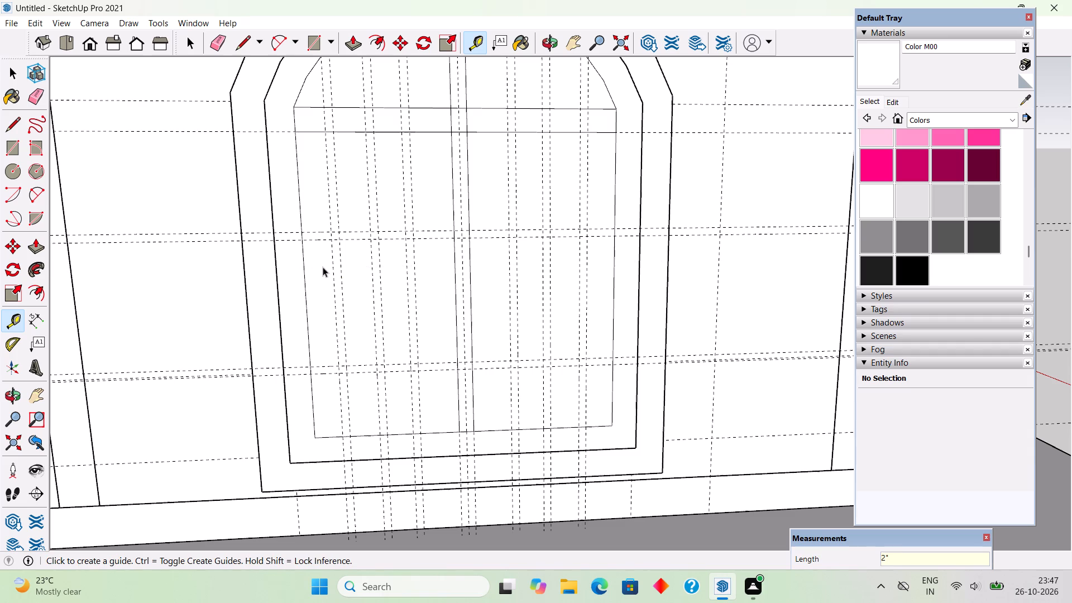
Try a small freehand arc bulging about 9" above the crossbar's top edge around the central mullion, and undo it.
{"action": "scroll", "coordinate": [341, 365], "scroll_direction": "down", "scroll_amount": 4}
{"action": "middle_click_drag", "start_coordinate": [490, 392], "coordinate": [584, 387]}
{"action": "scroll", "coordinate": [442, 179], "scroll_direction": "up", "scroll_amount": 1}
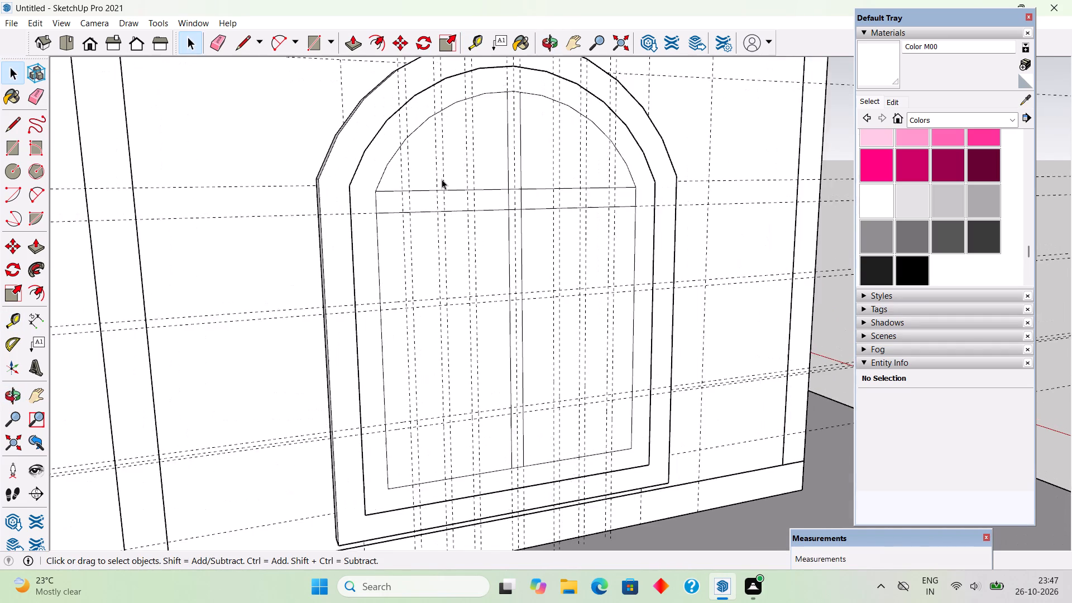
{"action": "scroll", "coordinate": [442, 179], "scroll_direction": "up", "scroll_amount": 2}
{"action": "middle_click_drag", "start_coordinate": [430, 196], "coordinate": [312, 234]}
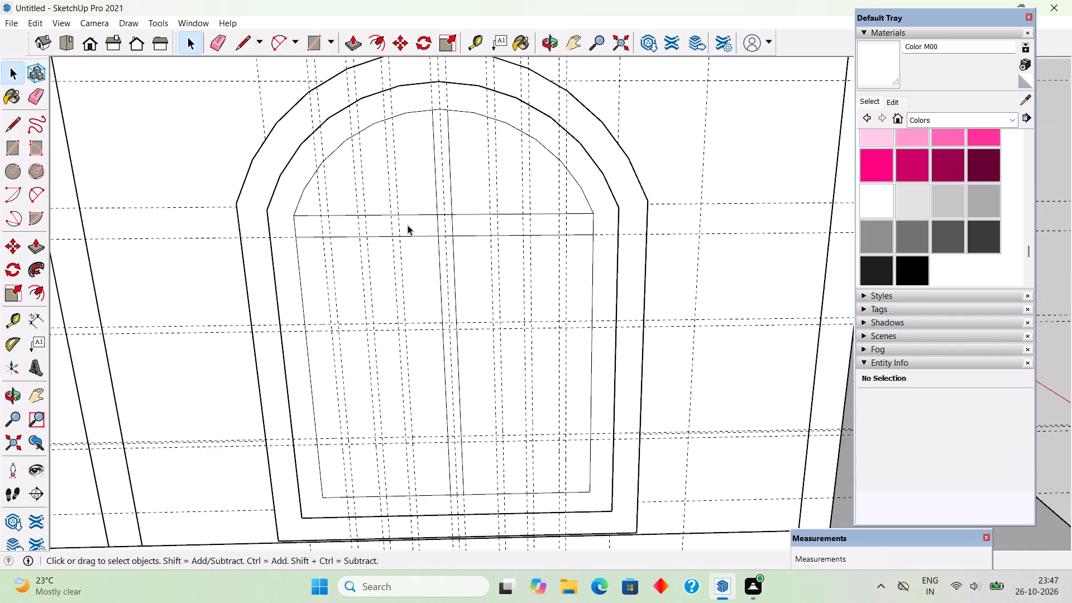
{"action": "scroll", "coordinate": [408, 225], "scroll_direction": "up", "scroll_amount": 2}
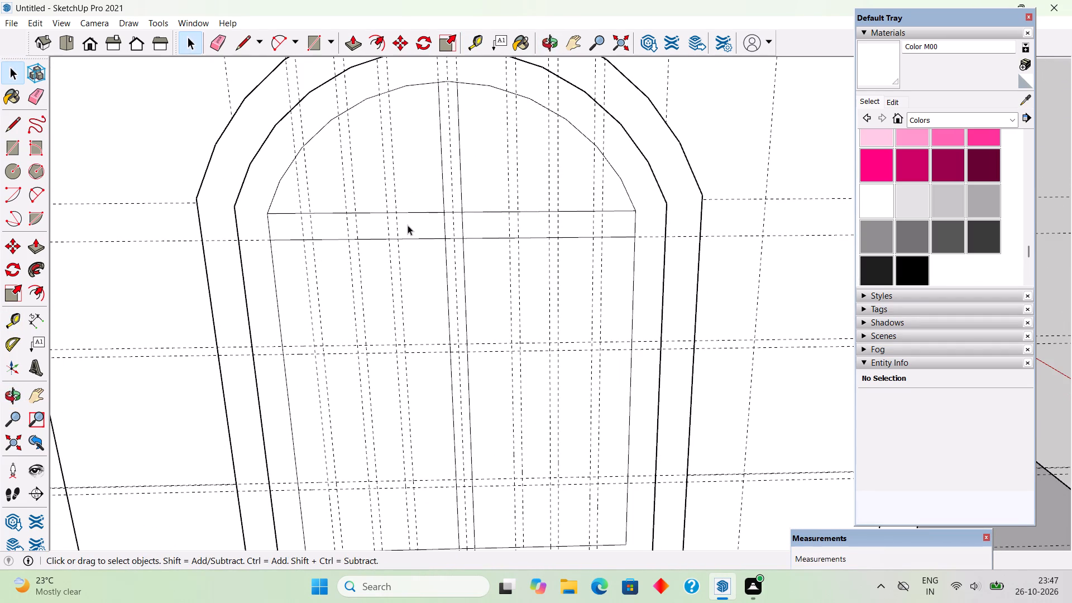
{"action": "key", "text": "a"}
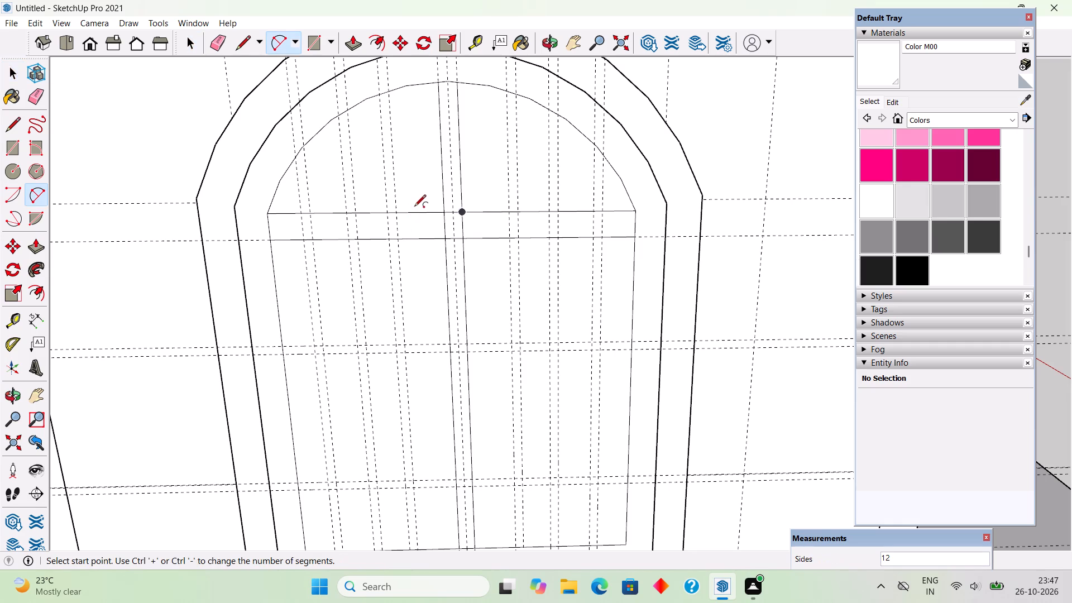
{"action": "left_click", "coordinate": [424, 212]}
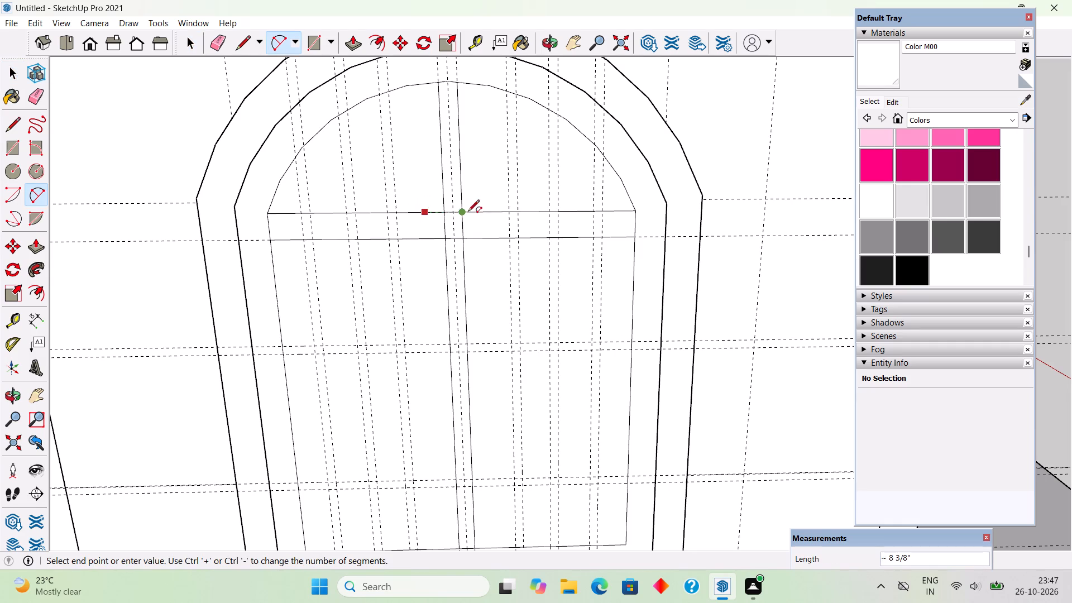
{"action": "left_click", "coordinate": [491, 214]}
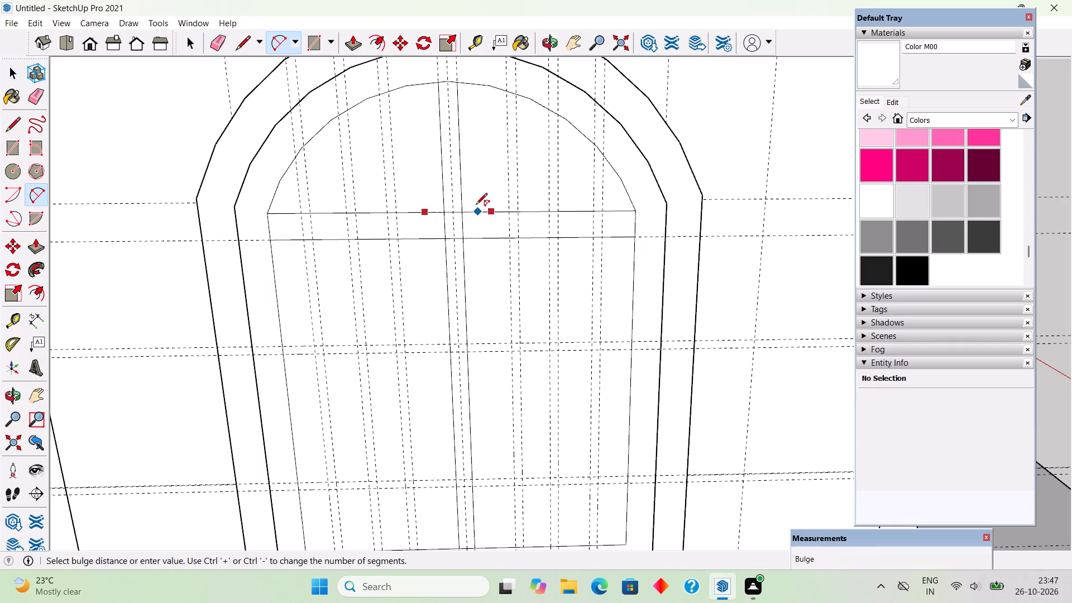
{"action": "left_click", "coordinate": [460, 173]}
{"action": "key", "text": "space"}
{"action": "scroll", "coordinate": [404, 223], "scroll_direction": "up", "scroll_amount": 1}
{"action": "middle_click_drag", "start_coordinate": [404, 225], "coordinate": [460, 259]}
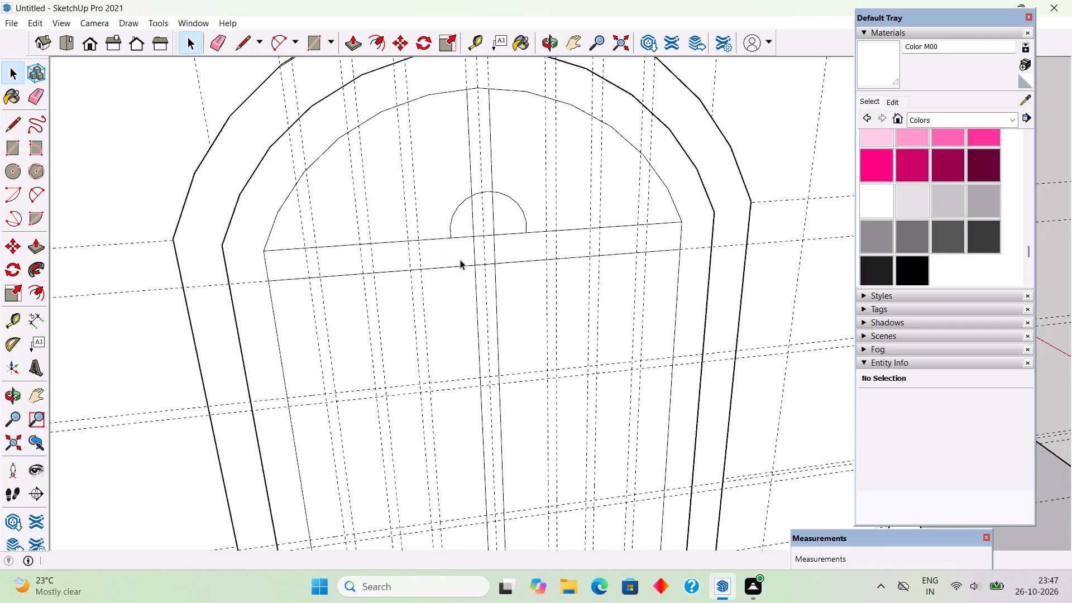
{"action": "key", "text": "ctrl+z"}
Draw an arc on the crossbar's top edge between the two innermost guides beside the mullion, bulging upward about 10".
{"action": "key", "text": "t"}
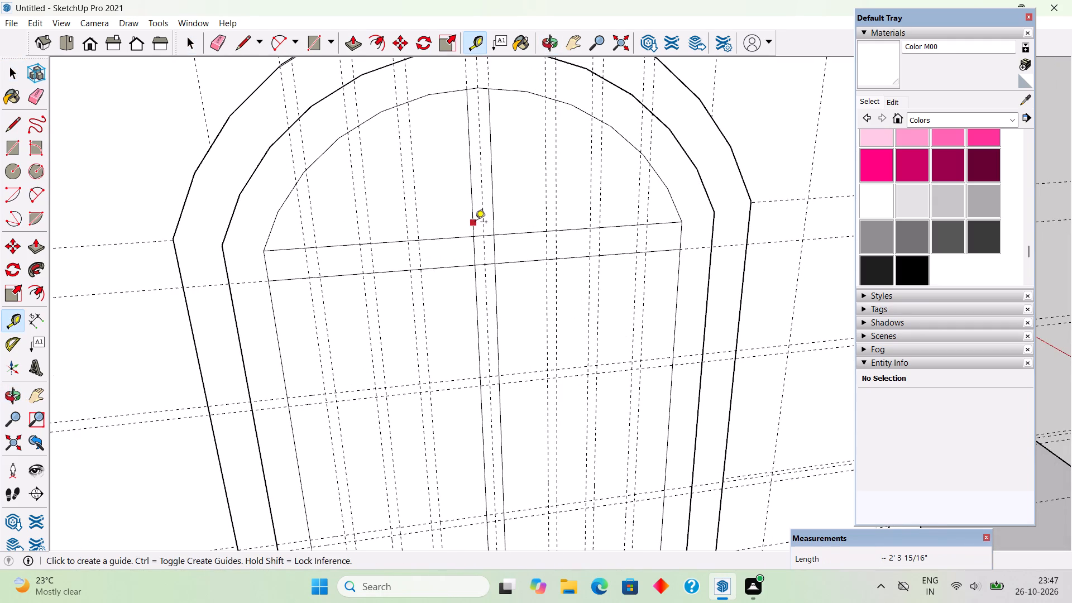
{"action": "key", "text": "a"}
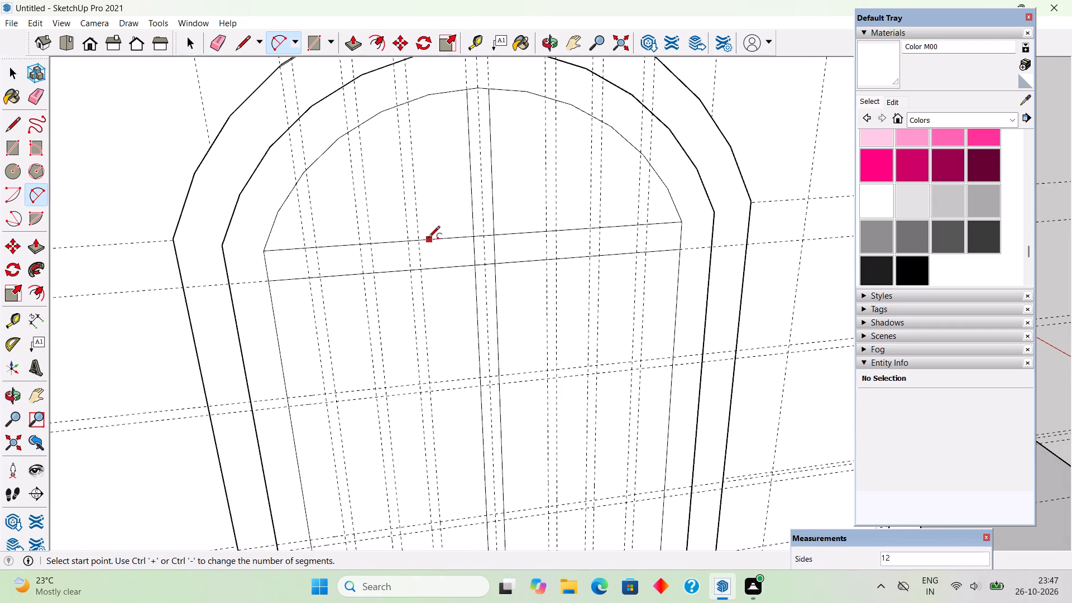
{"action": "left_click", "coordinate": [419, 238]}
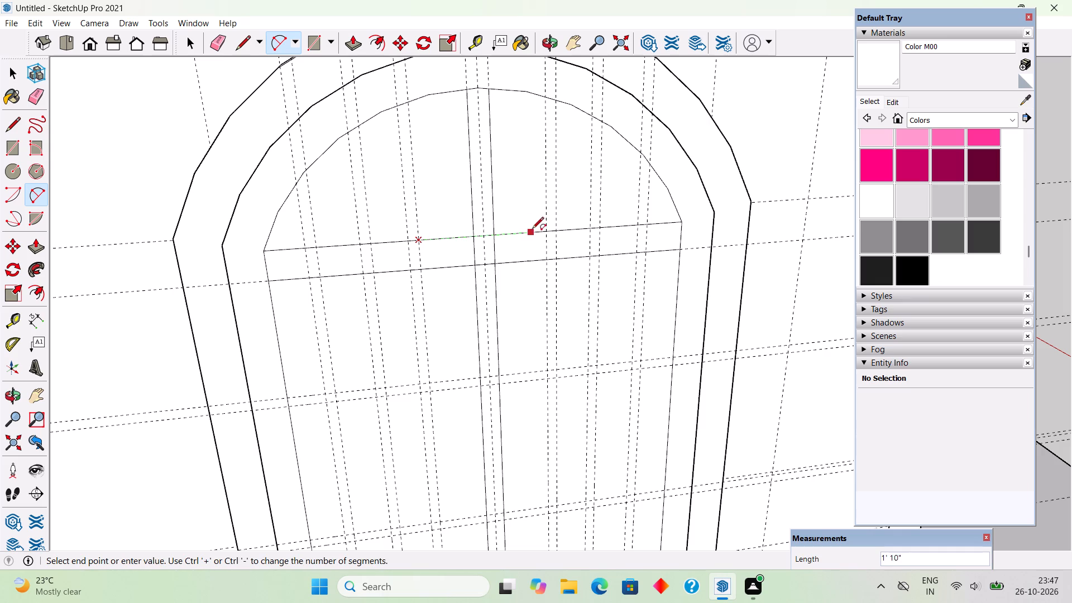
{"action": "left_click", "coordinate": [548, 233]}
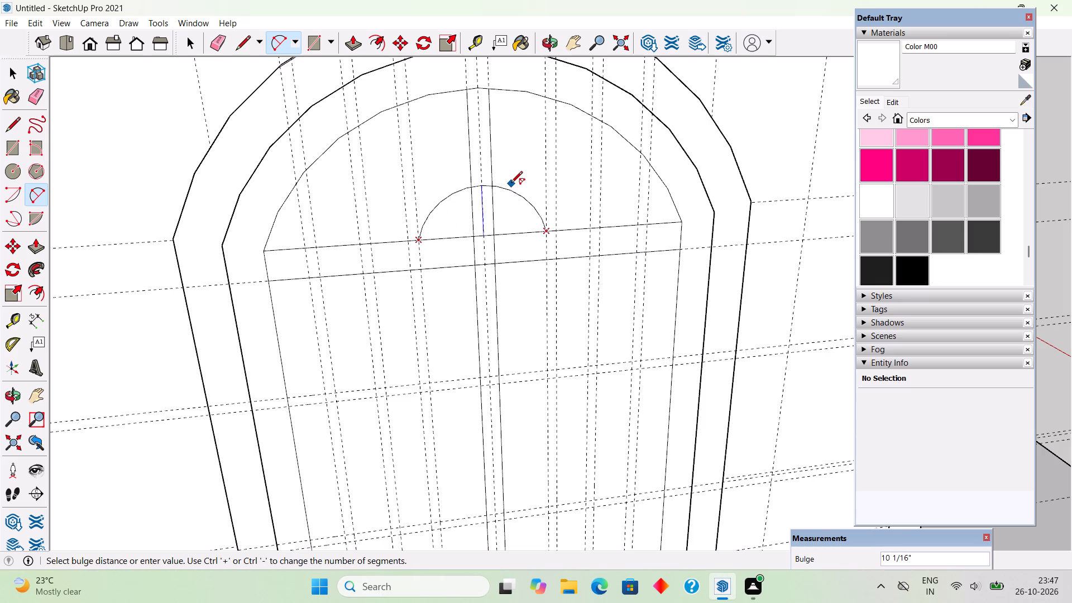
{"action": "left_click", "coordinate": [511, 184]}
{"action": "key", "text": "space"}
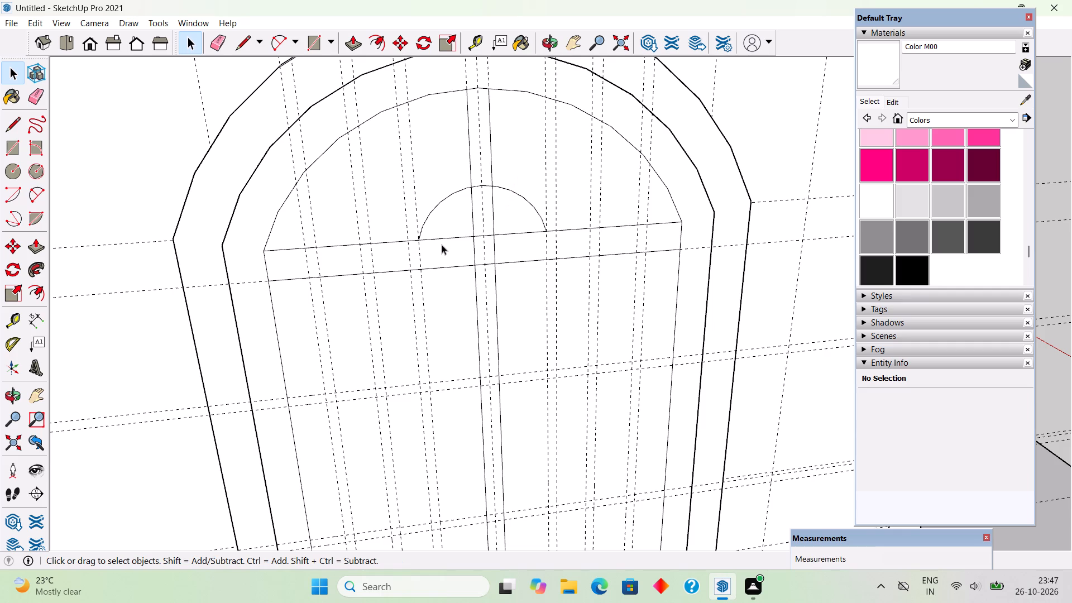
Place a horizontal guide 7" above the crossbar's top edge, and another 3" below that guide.
{"action": "key", "text": "t"}
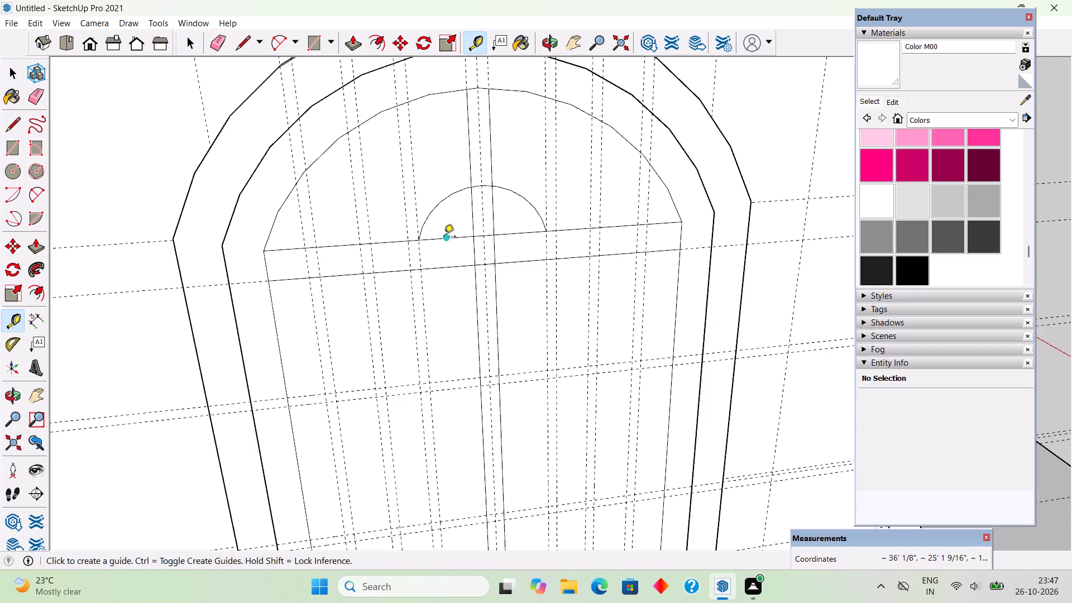
{"action": "left_click", "coordinate": [457, 238]}
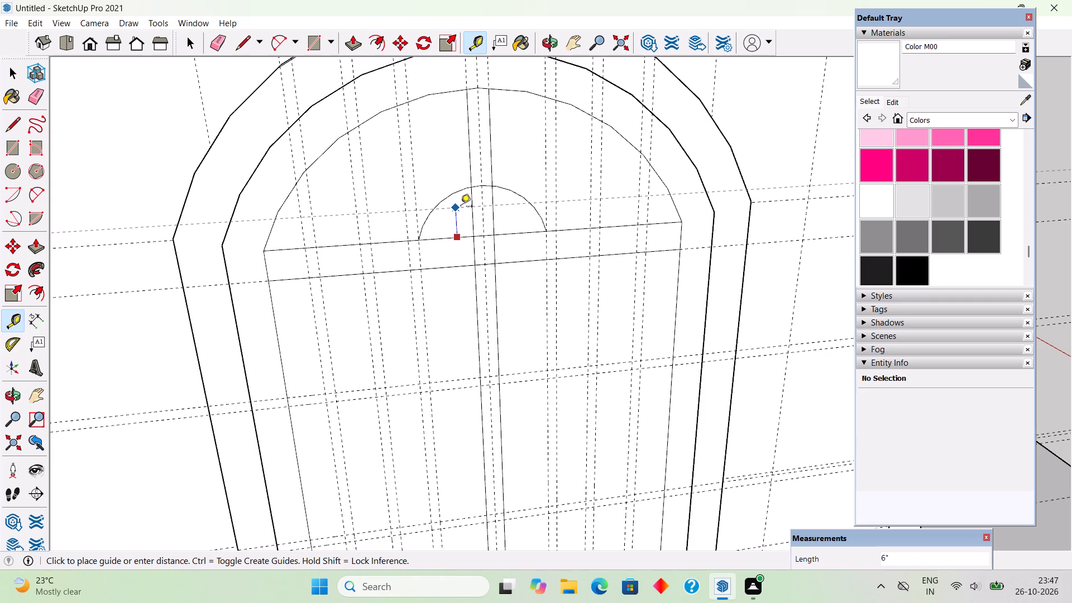
{"action": "type", "text": "7\""}
{"action": "key", "text": "Return"}
{"action": "left_click", "coordinate": [458, 204]}
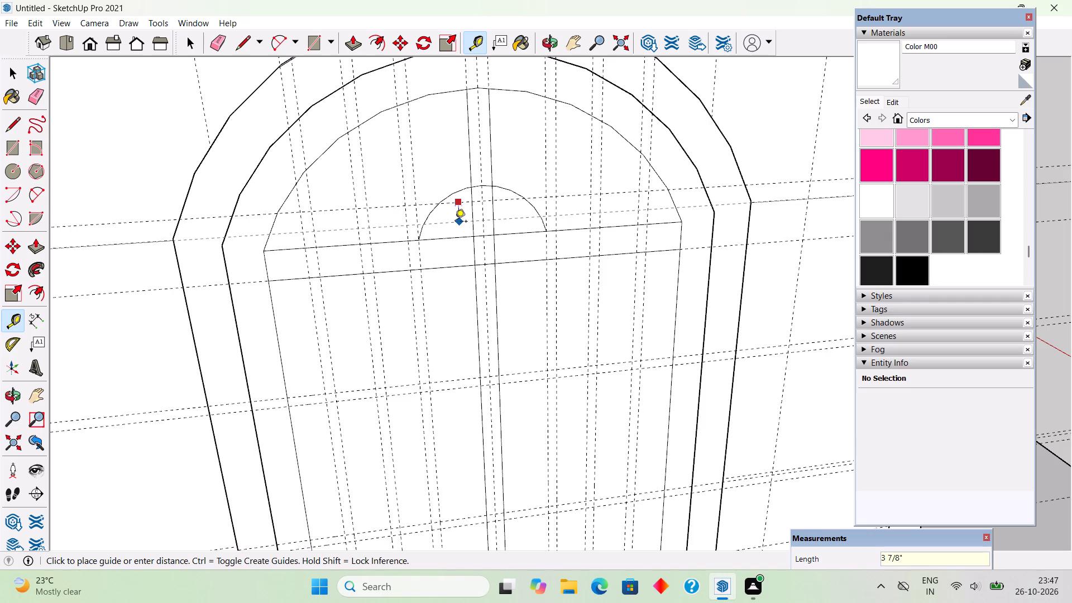
{"action": "type", "text": "3\""}
{"action": "key", "text": "Return"}
{"action": "key", "text": "space"}
Draw two horizontal glazing-bar rectangles, 6' 10" long, across the inner outline between the lower and upper guide pairs.
{"action": "scroll", "coordinate": [455, 222], "scroll_direction": "down", "scroll_amount": 4}
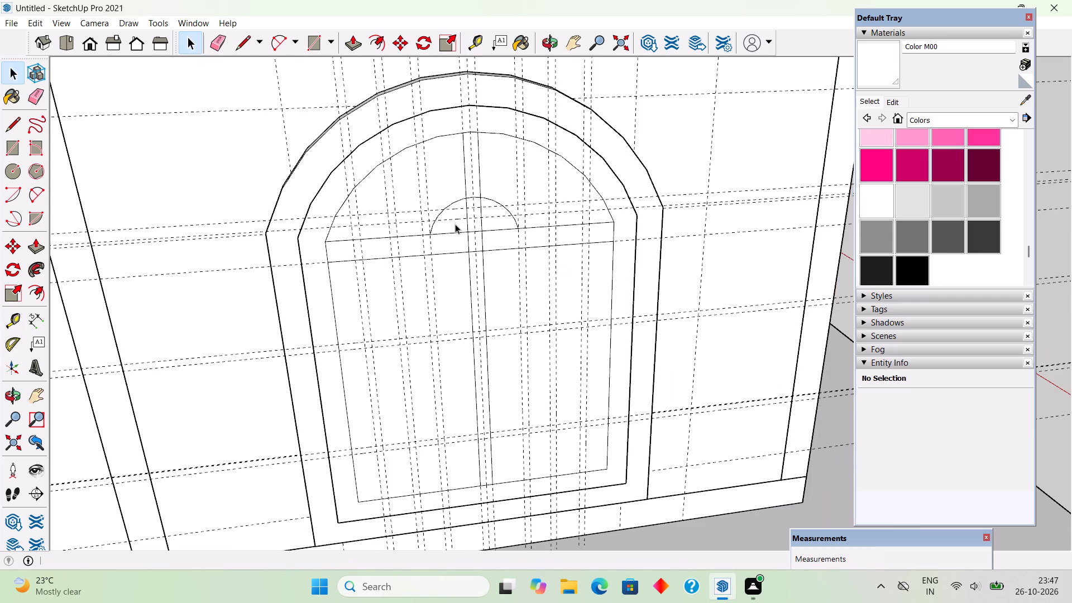
{"action": "scroll", "coordinate": [396, 524], "scroll_direction": "up", "scroll_amount": 5}
{"action": "key", "text": "r"}
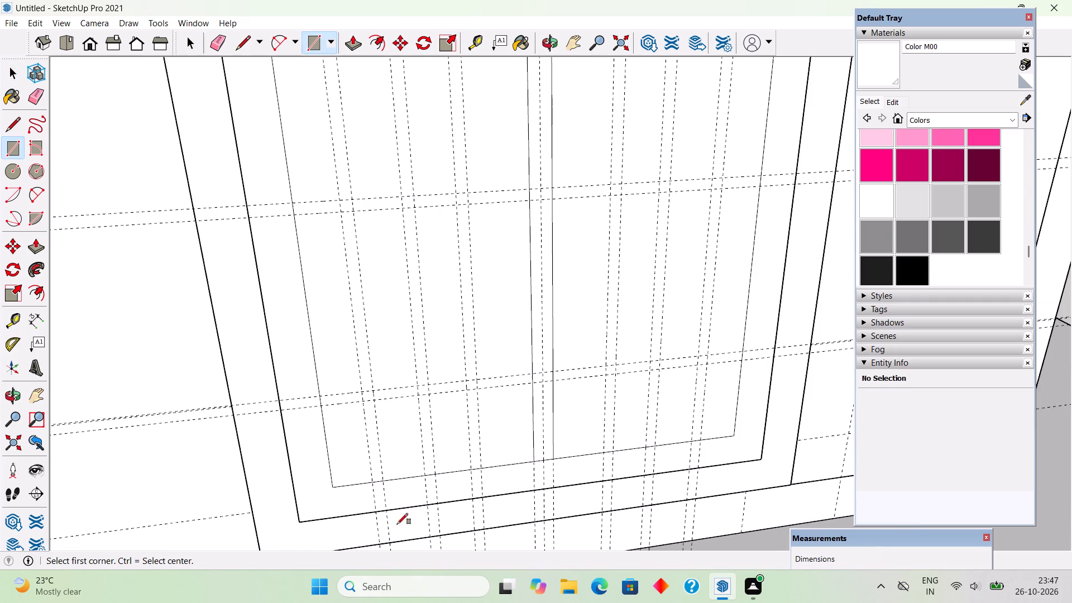
{"action": "left_click", "coordinate": [321, 395]}
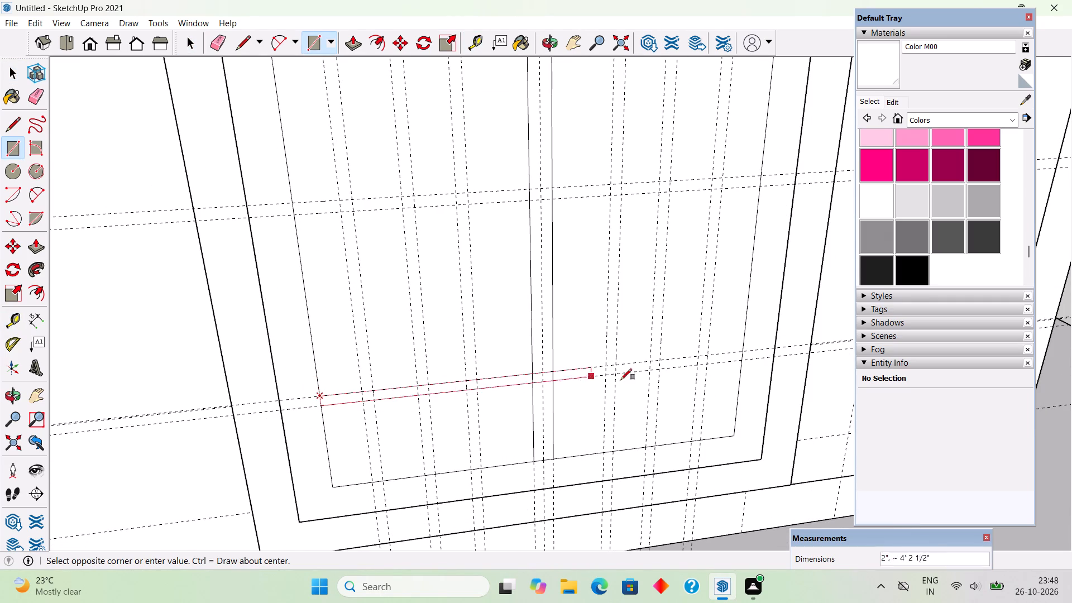
{"action": "left_click", "coordinate": [739, 364]}
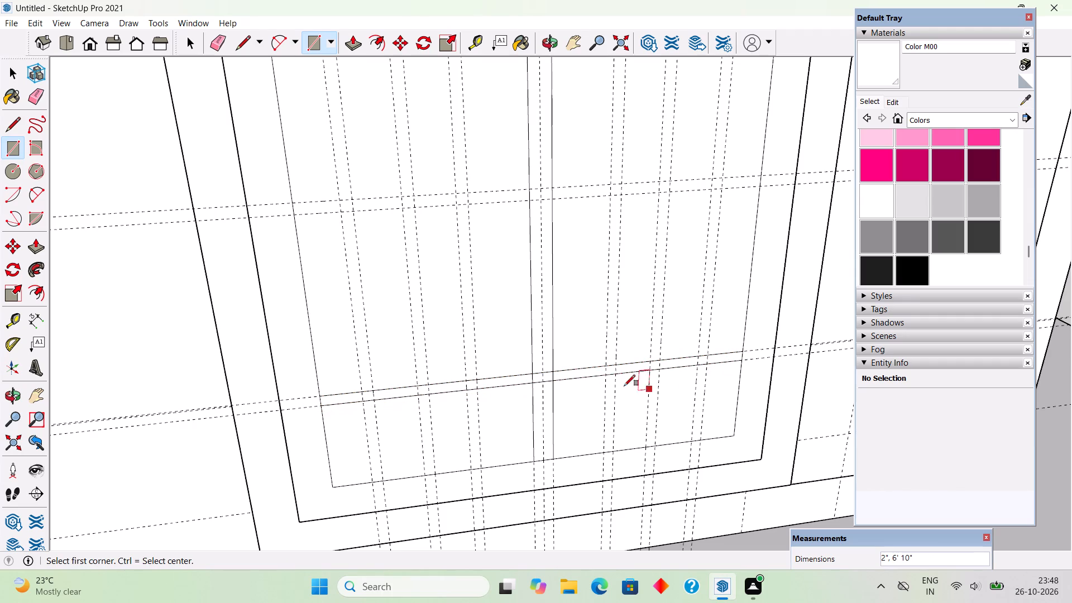
{"action": "left_click", "coordinate": [291, 202]}
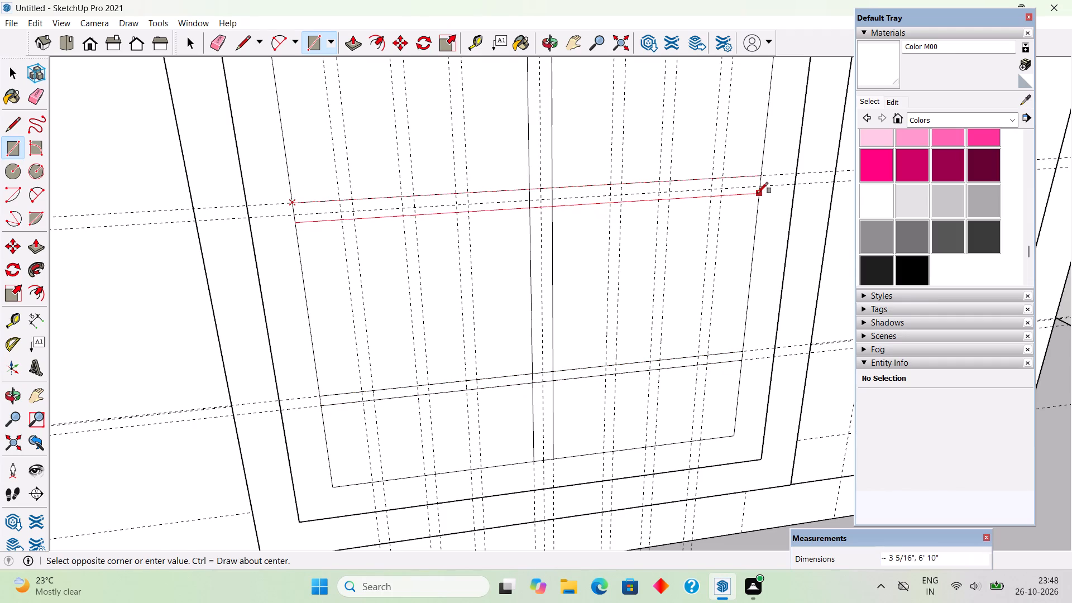
{"action": "left_click", "coordinate": [760, 190]}
Draw three vertical glazing-bar rectangles, 2" by about 6' 9 3/8", along the left half's guide pairs from crossbar to bottom edge.
{"action": "scroll", "coordinate": [743, 379], "scroll_direction": "down", "scroll_amount": 4}
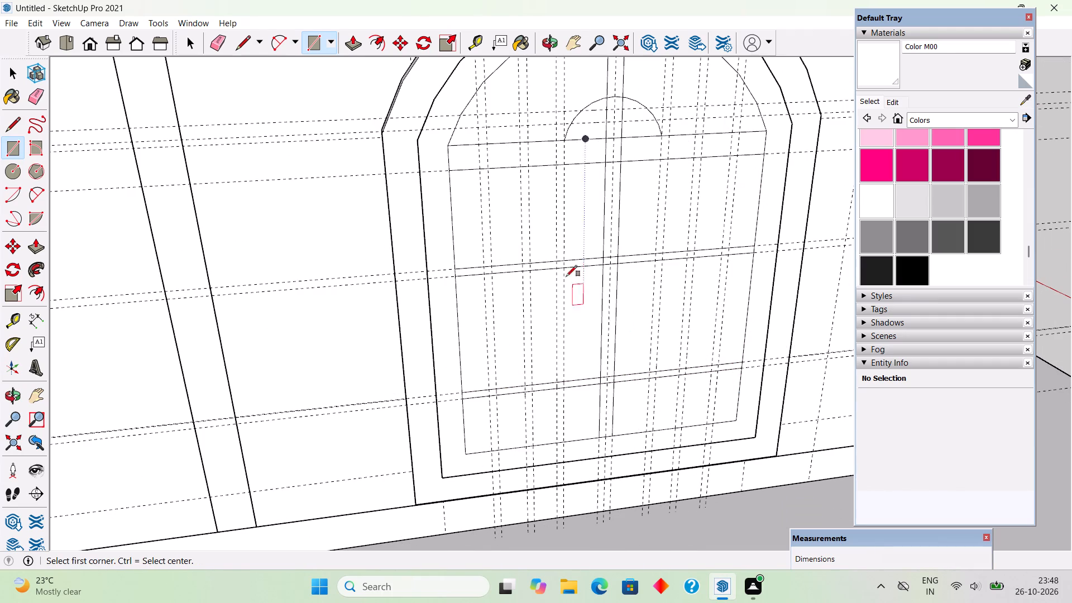
{"action": "left_click", "coordinate": [487, 167]}
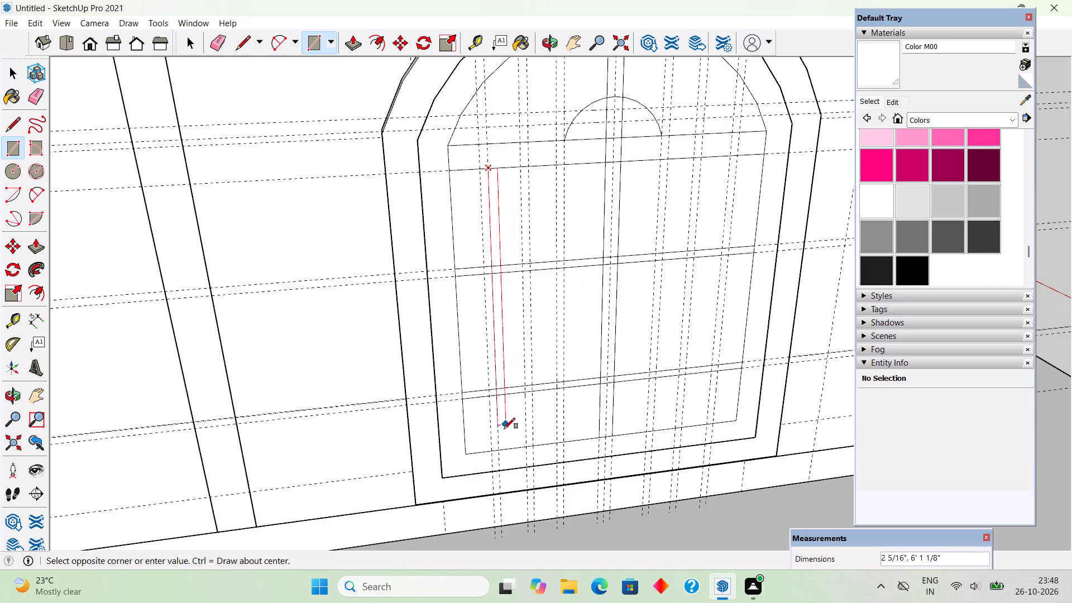
{"action": "left_click", "coordinate": [494, 453]}
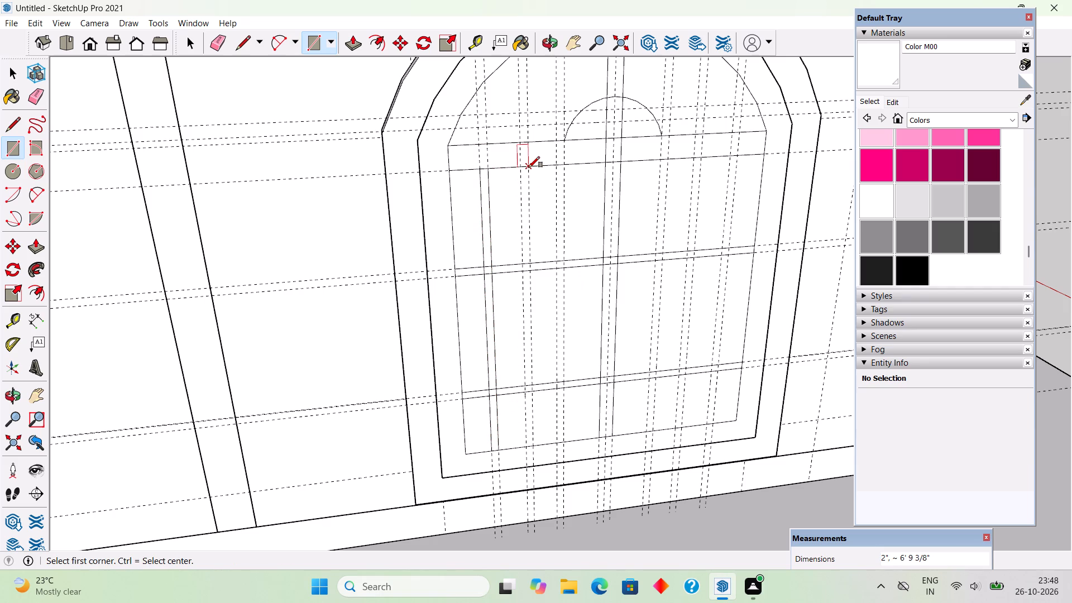
{"action": "left_click", "coordinate": [529, 167]}
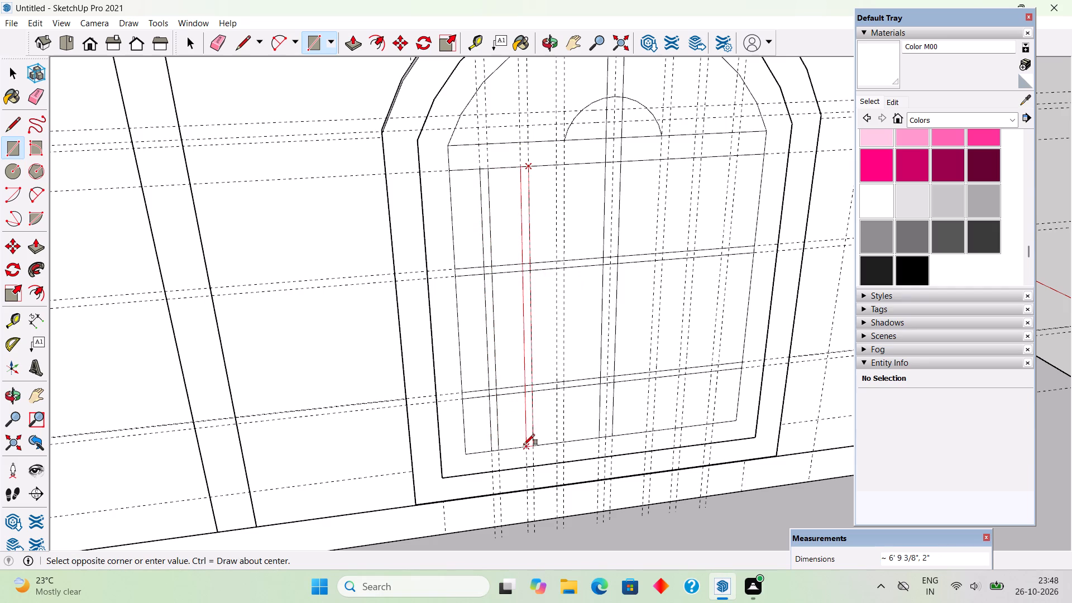
{"action": "left_click", "coordinate": [524, 445]}
{"action": "left_click", "coordinate": [565, 164]}
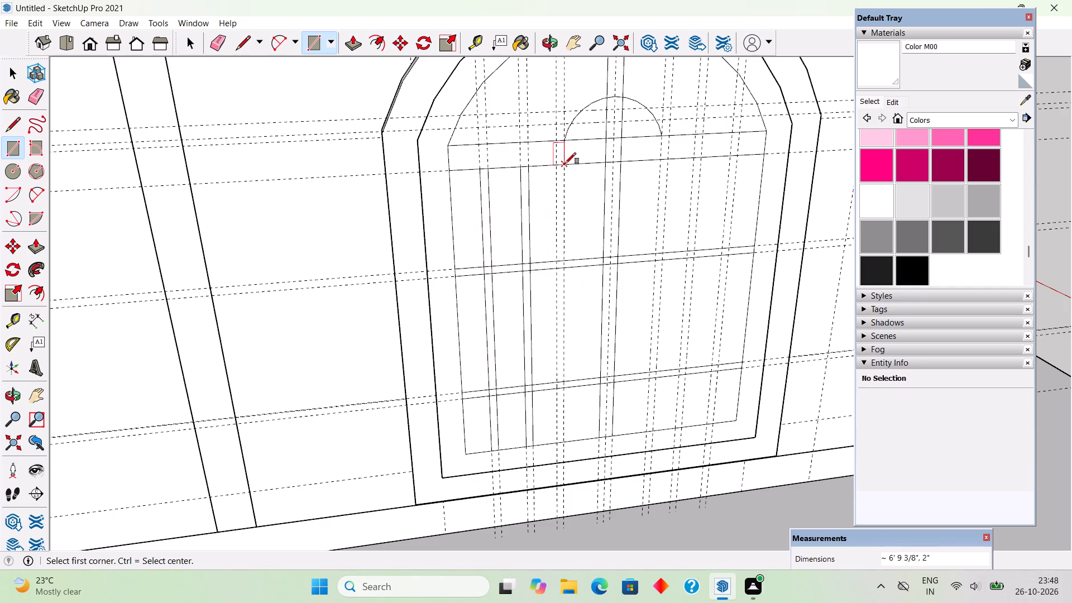
{"action": "left_click", "coordinate": [558, 449]}
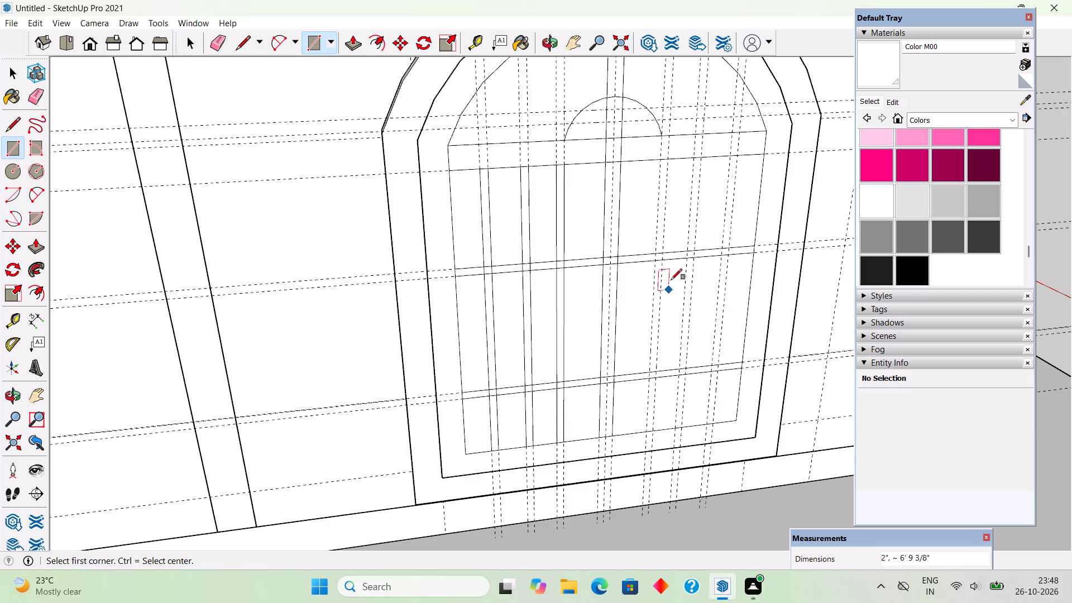
Draw three vertical glazing-bar rectangles, 2" by about 6' 9 3/8", along the right half's guide pairs from crossbar to bottom edge.
{"action": "left_click", "coordinate": [664, 163]}
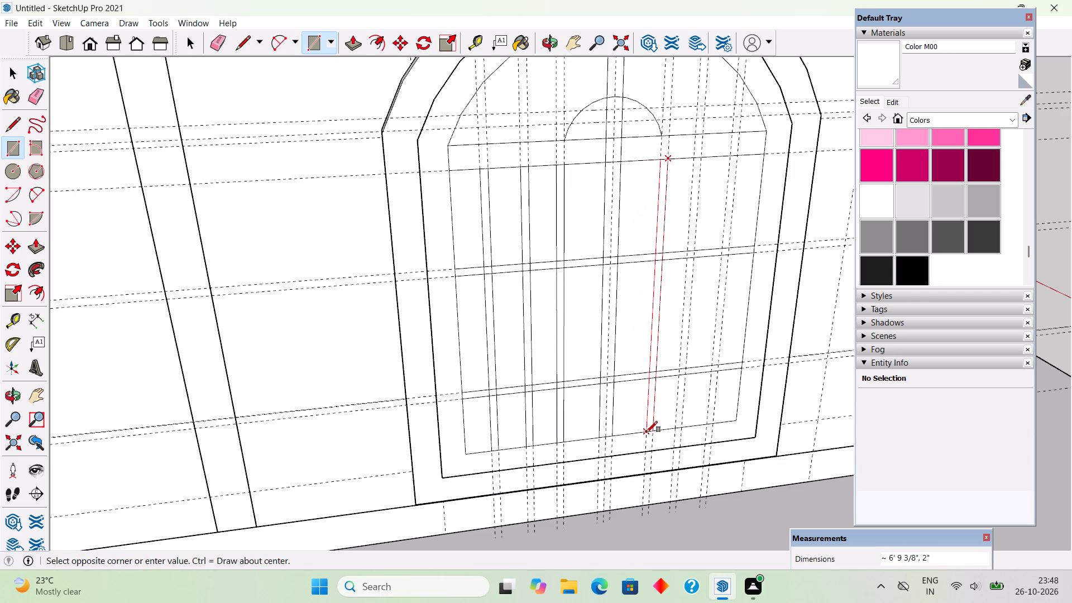
{"action": "left_click", "coordinate": [647, 432]}
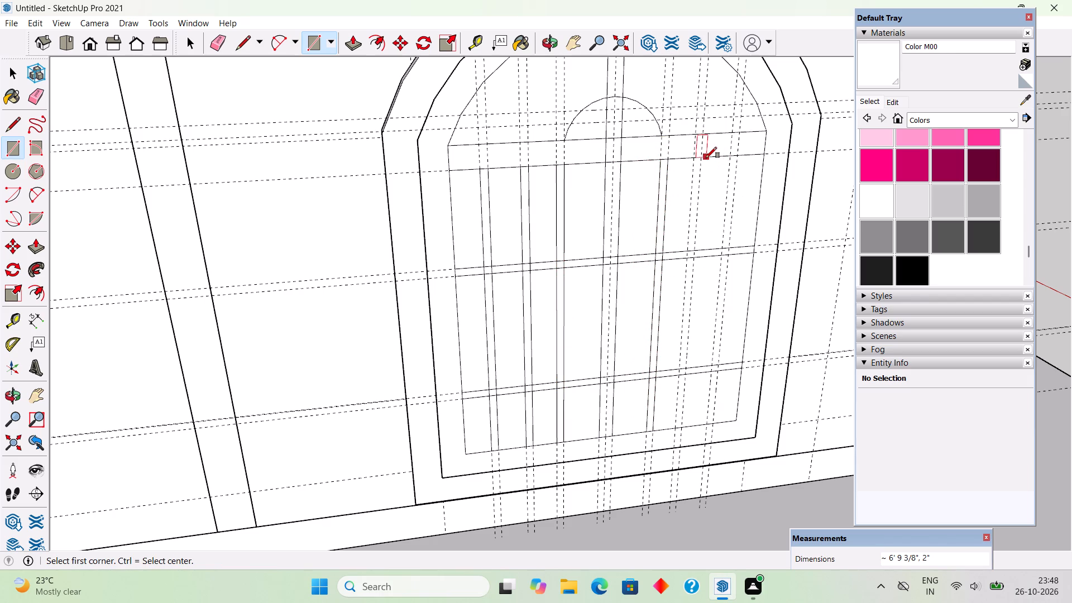
{"action": "left_click", "coordinate": [702, 159]}
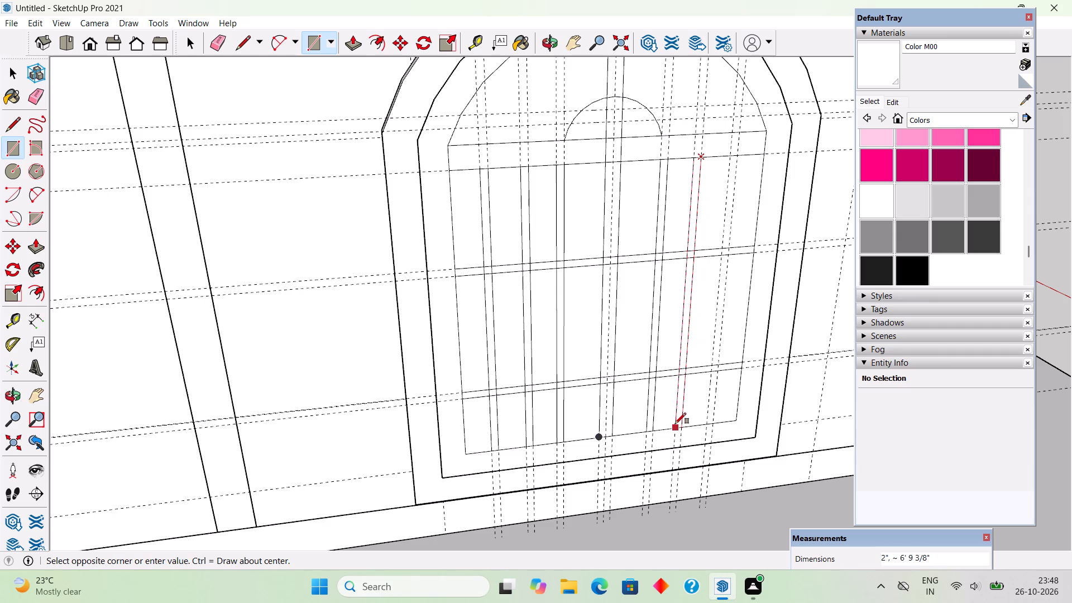
{"action": "left_click", "coordinate": [675, 427]}
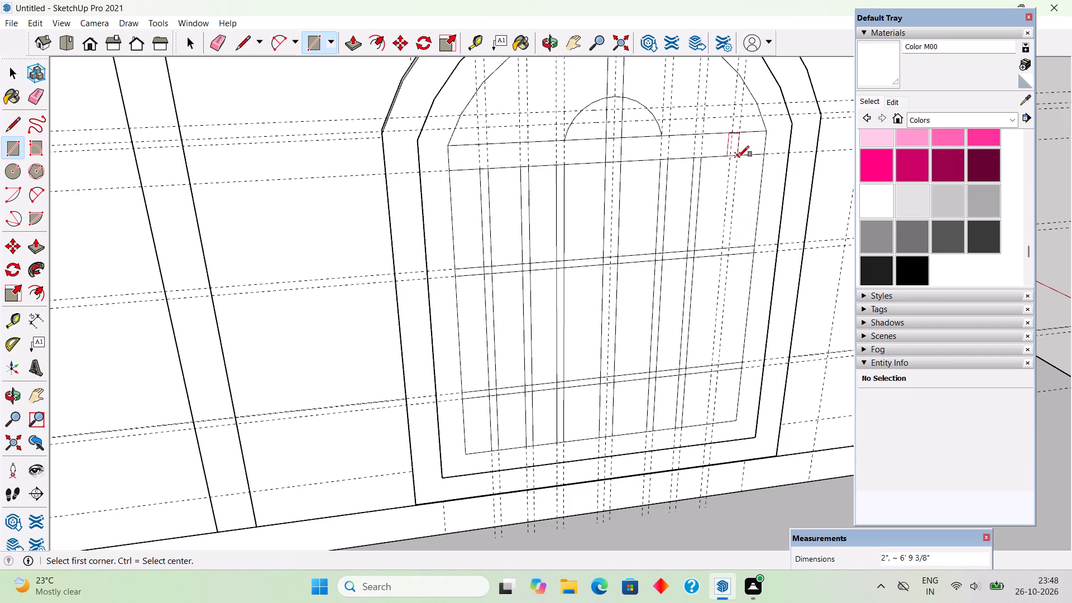
{"action": "left_click", "coordinate": [738, 157]}
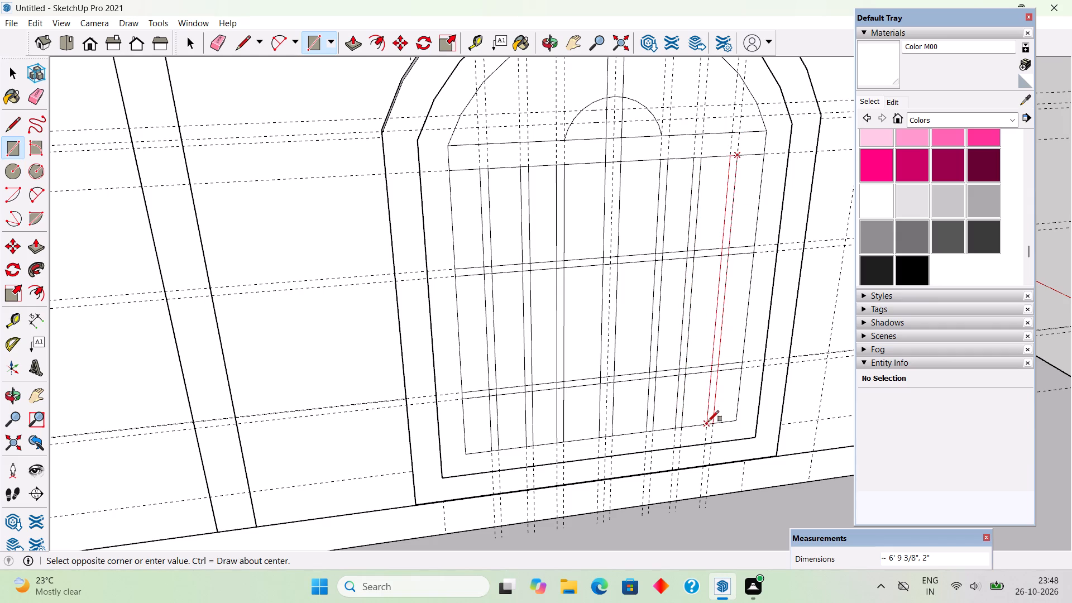
{"action": "left_click", "coordinate": [707, 424]}
Draw two slanted glazing-bar lines, about 1' 9 11/16" and 1' 8 3/16" long, from the small arc's left side to the inner arch outline.
{"action": "scroll", "coordinate": [552, 477], "scroll_direction": "down", "scroll_amount": 4}
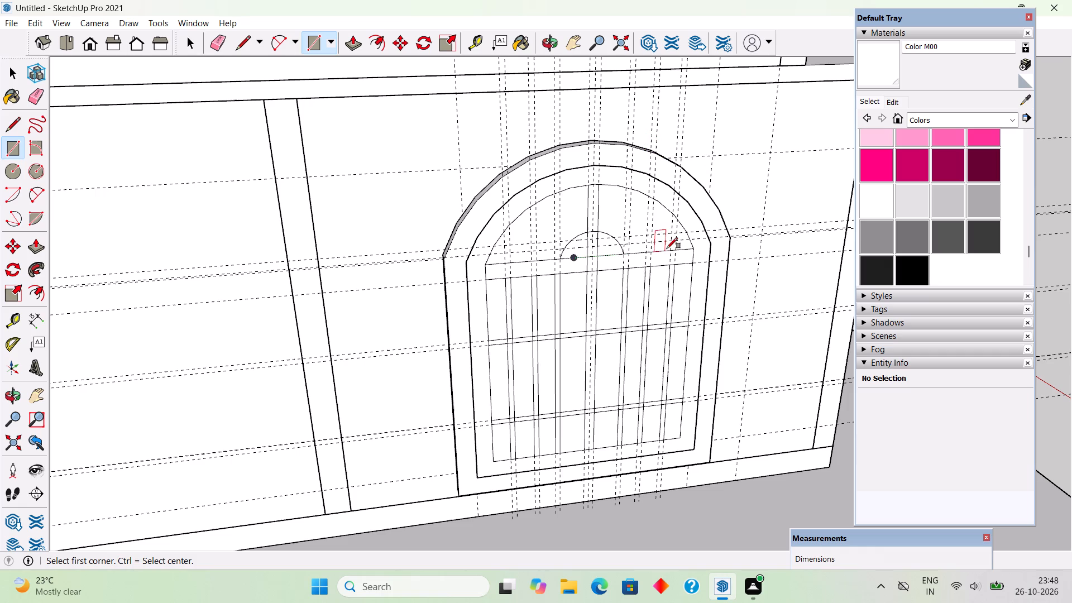
{"action": "middle_click_drag", "start_coordinate": [619, 437], "coordinate": [613, 346]}
{"action": "scroll", "coordinate": [585, 155], "scroll_direction": "up", "scroll_amount": 6}
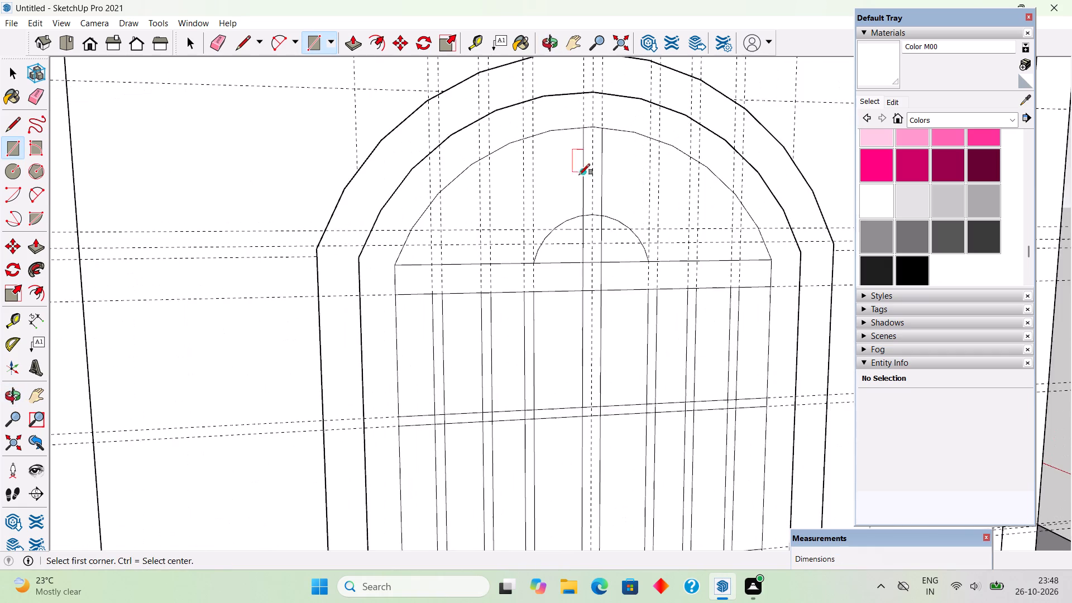
{"action": "scroll", "coordinate": [557, 215], "scroll_direction": "up", "scroll_amount": 3}
{"action": "key", "text": "space"}
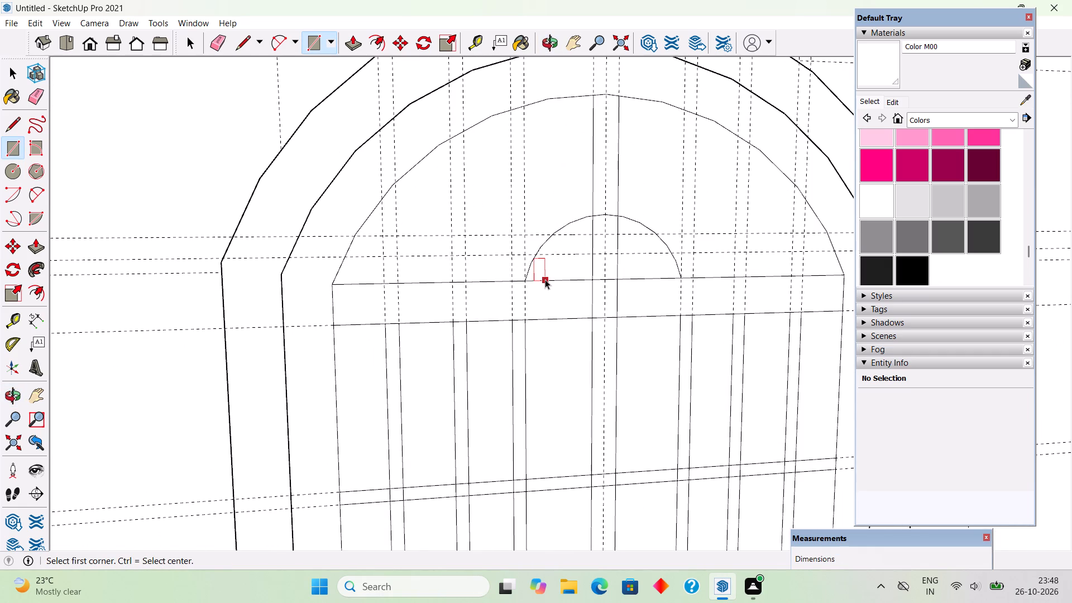
{"action": "key", "text": "l"}
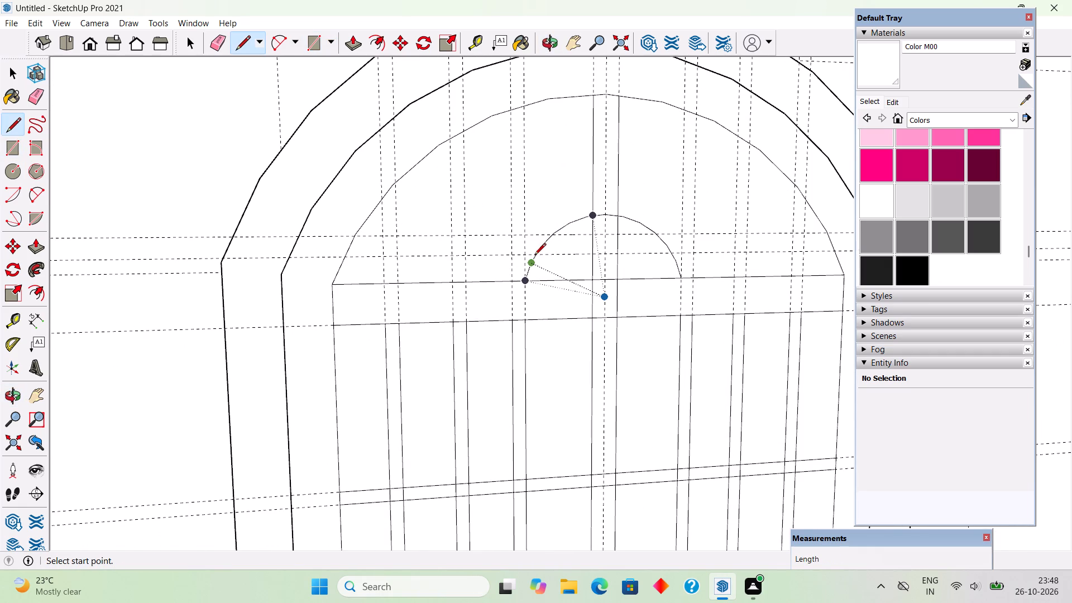
{"action": "scroll", "coordinate": [538, 252], "scroll_direction": "up", "scroll_amount": 2}
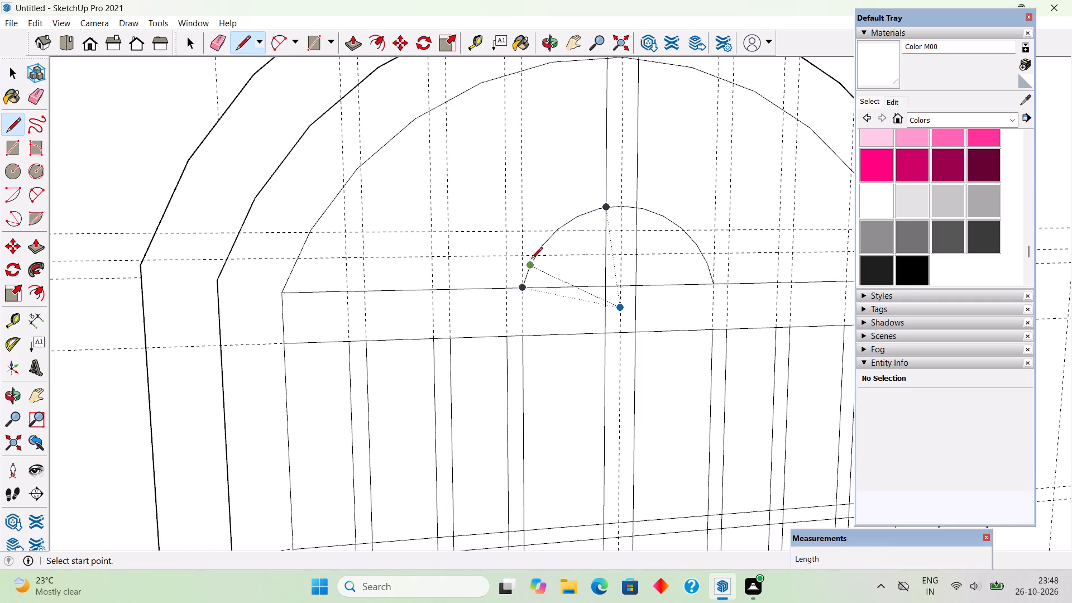
{"action": "scroll", "coordinate": [543, 256], "scroll_direction": "up", "scroll_amount": 5}
{"action": "left_click", "coordinate": [538, 256]}
{"action": "scroll", "coordinate": [422, 224], "scroll_direction": "down", "scroll_amount": 3}
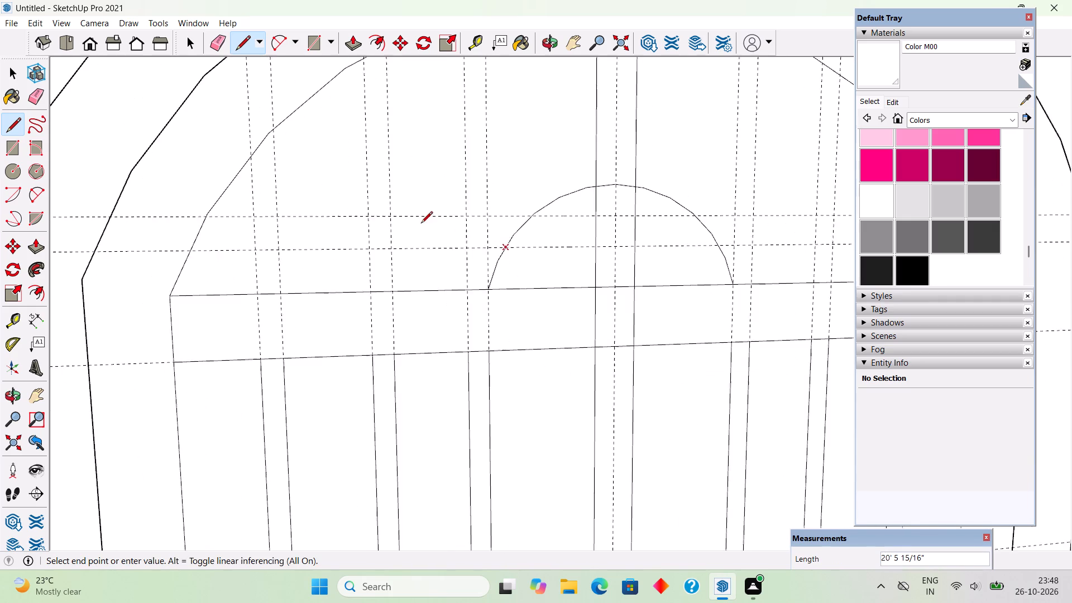
{"action": "scroll", "coordinate": [421, 224], "scroll_direction": "down", "scroll_amount": 10}
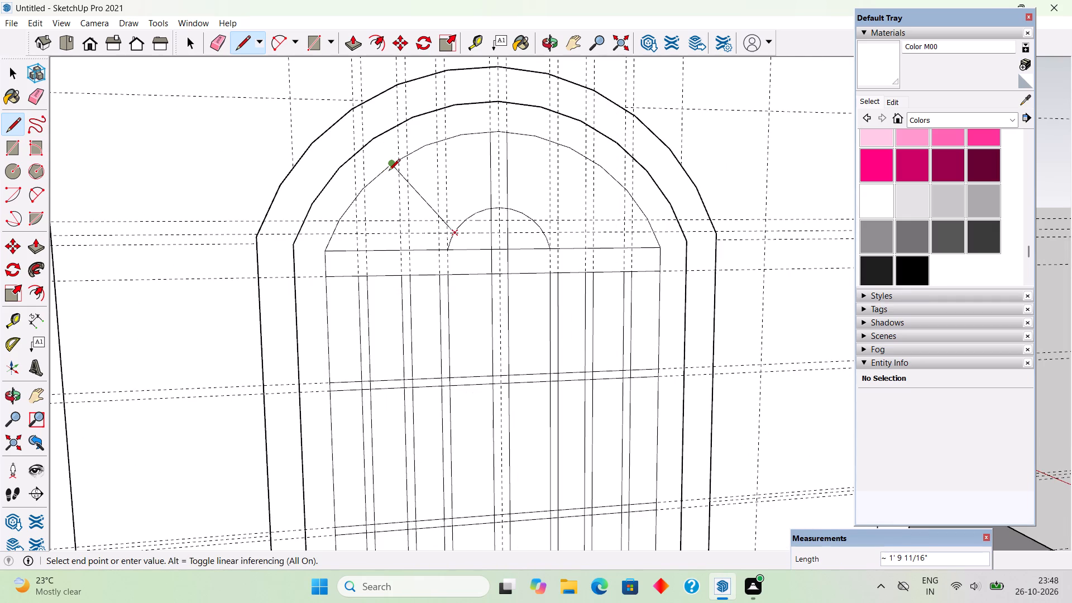
{"action": "left_click", "coordinate": [389, 170]}
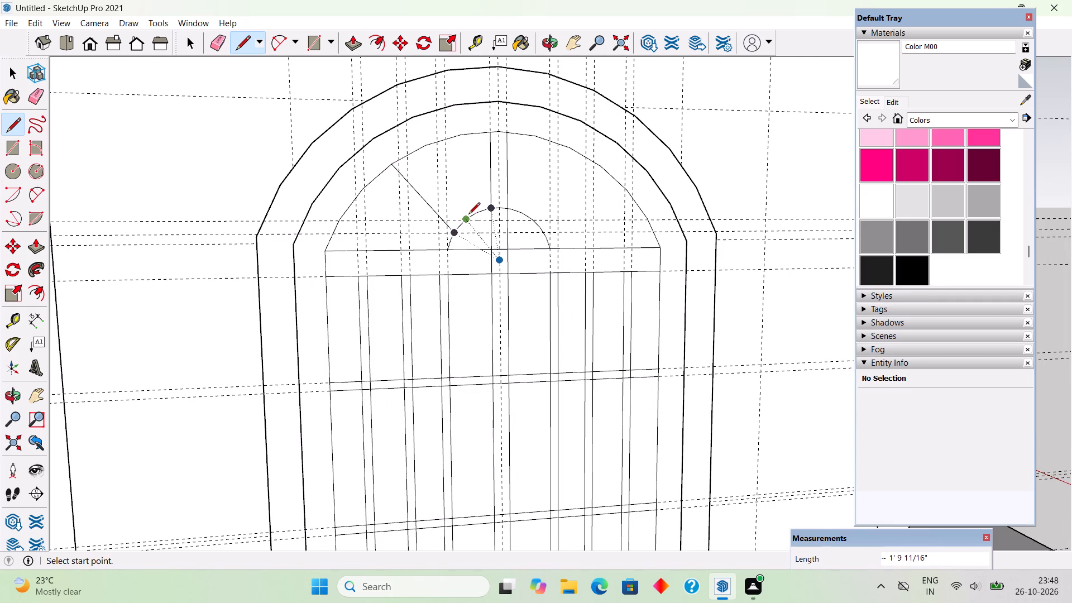
{"action": "left_click", "coordinate": [468, 219]}
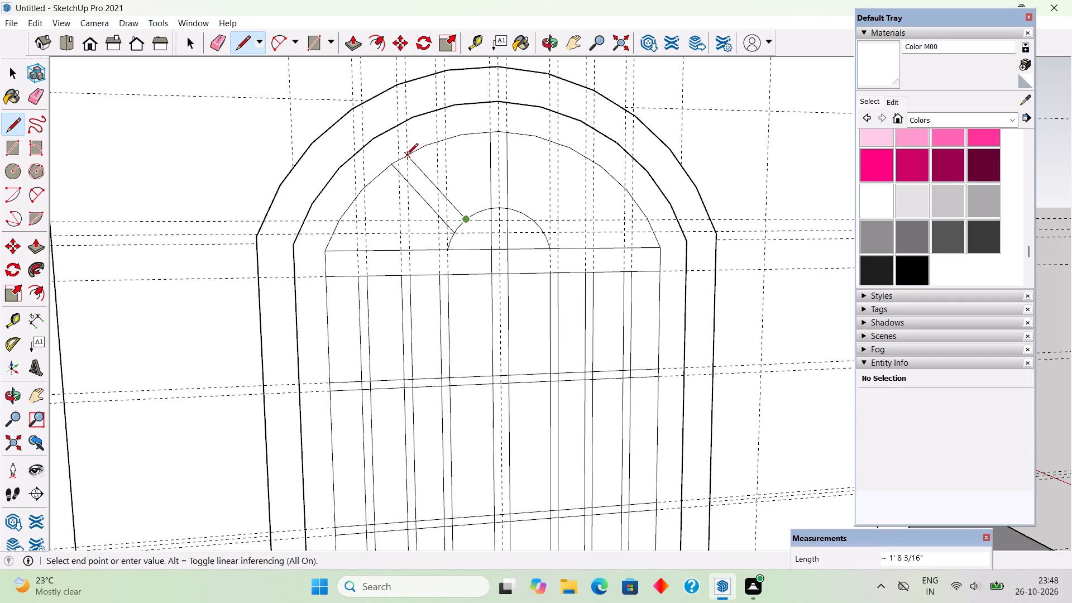
{"action": "left_click", "coordinate": [406, 156]}
Draw two slanted glazing-bar lines, about 1' 8 7/8" and 1' 9 7/8" long, from the small arc's right side to the inner arch outline.
{"action": "scroll", "coordinate": [295, 324], "scroll_direction": "down", "scroll_amount": 2}
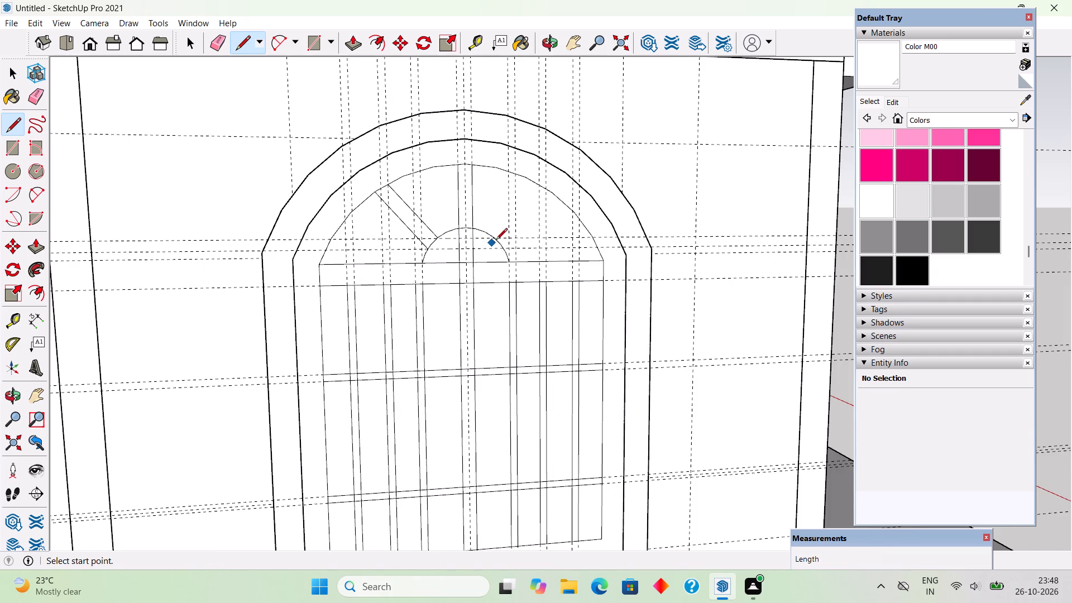
{"action": "scroll", "coordinate": [497, 240], "scroll_direction": "up", "scroll_amount": 1}
{"action": "left_click", "coordinate": [500, 237]}
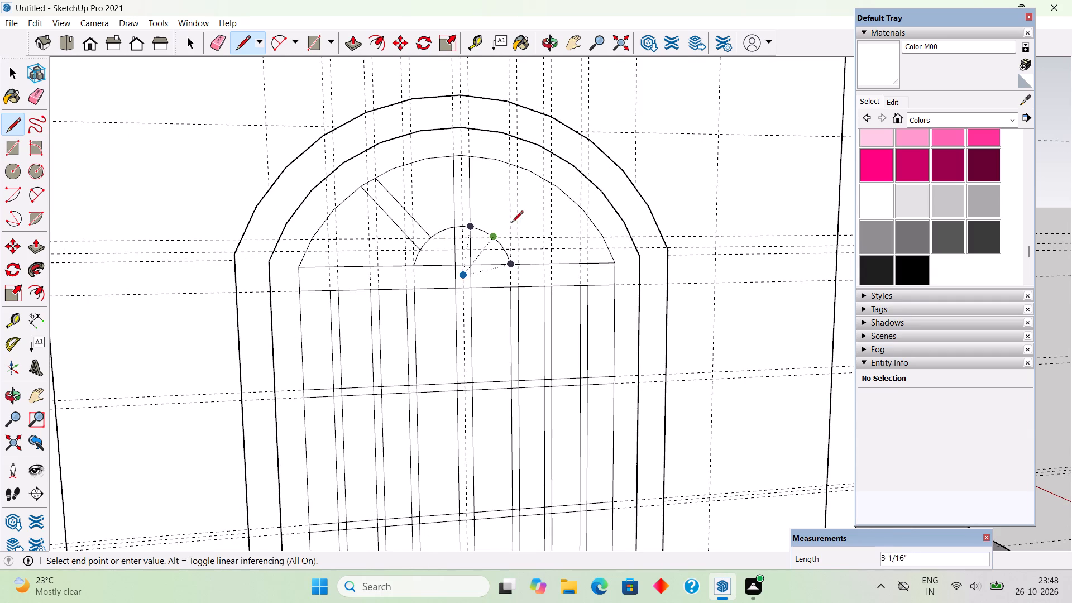
{"action": "left_click", "coordinate": [549, 185]}
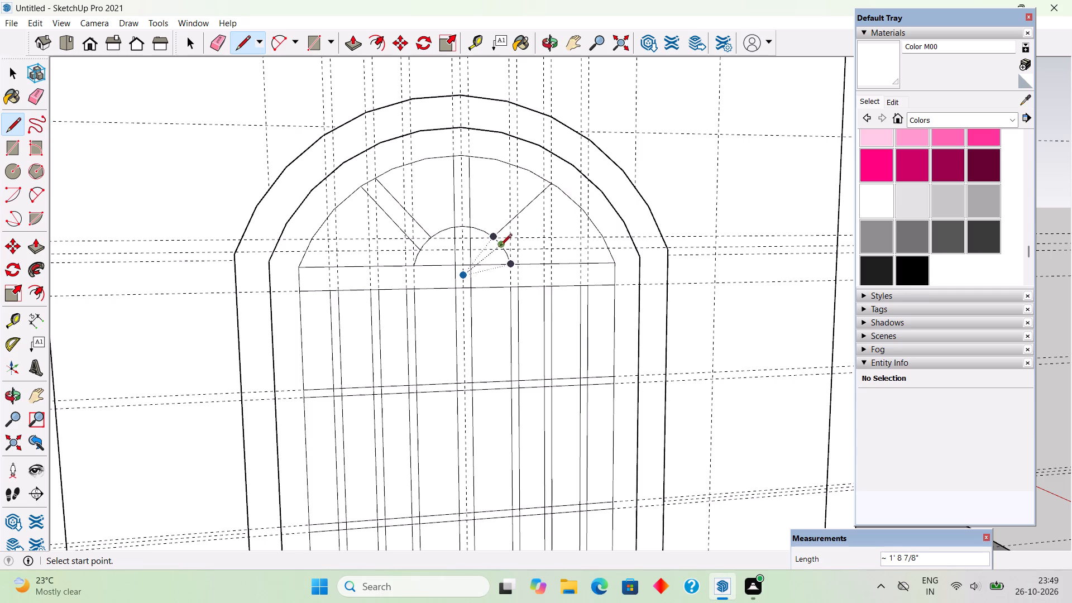
{"action": "scroll", "coordinate": [507, 251], "scroll_direction": "up", "scroll_amount": 5}
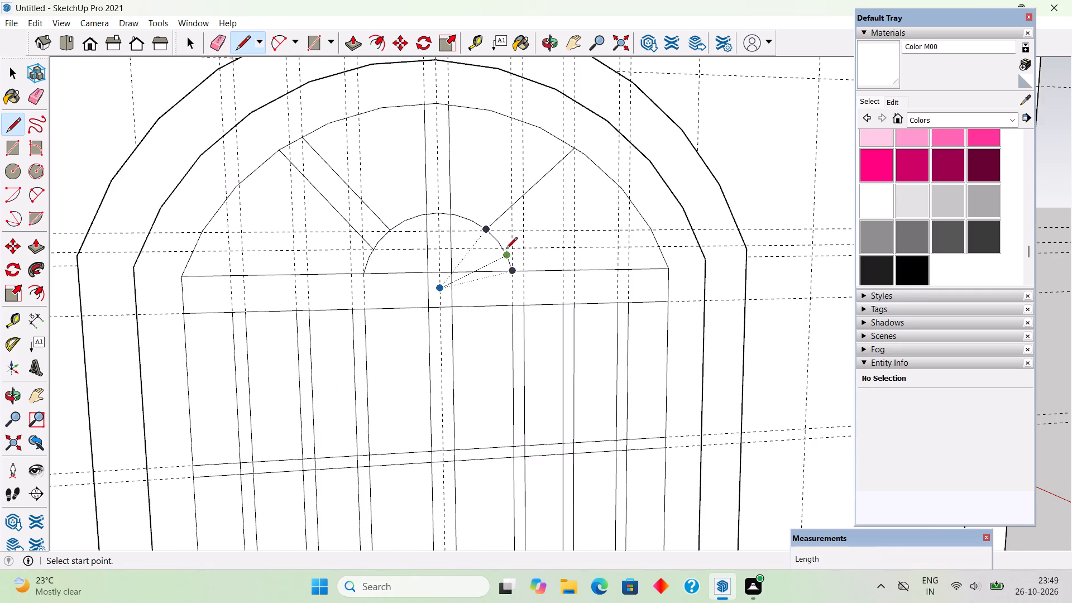
{"action": "scroll", "coordinate": [505, 249], "scroll_direction": "up", "scroll_amount": 1}
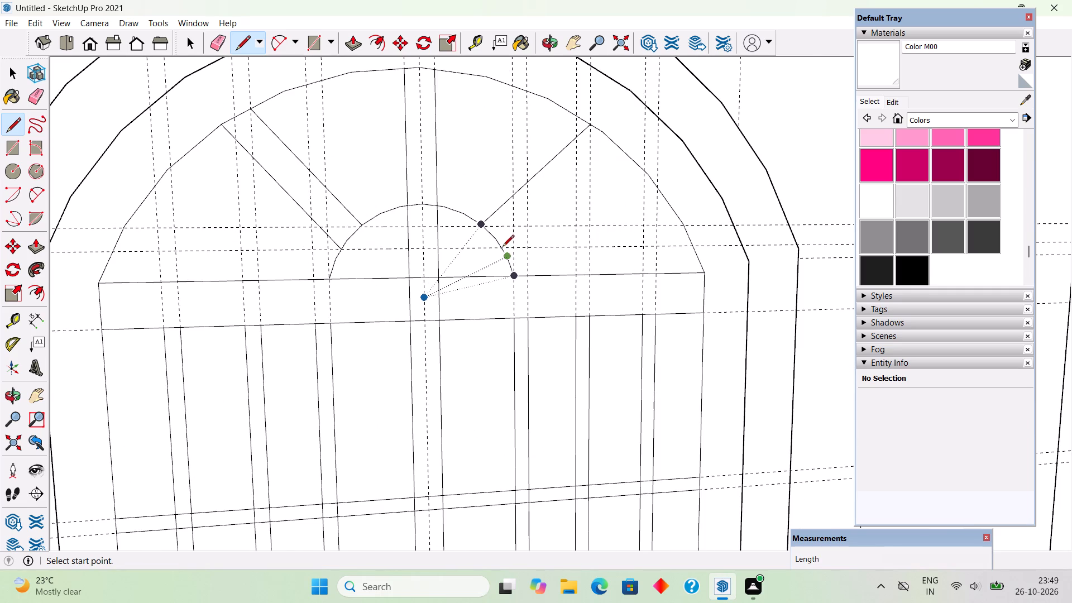
{"action": "scroll", "coordinate": [505, 253], "scroll_direction": "up", "scroll_amount": 10}
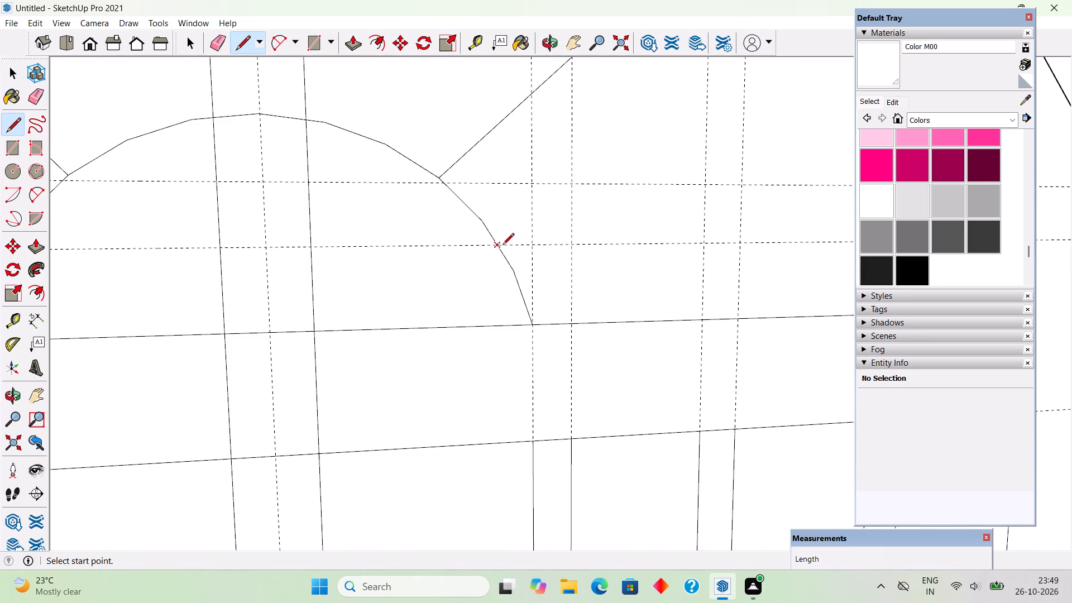
{"action": "left_click", "coordinate": [502, 246]}
{"action": "scroll", "coordinate": [551, 214], "scroll_direction": "down", "scroll_amount": 13}
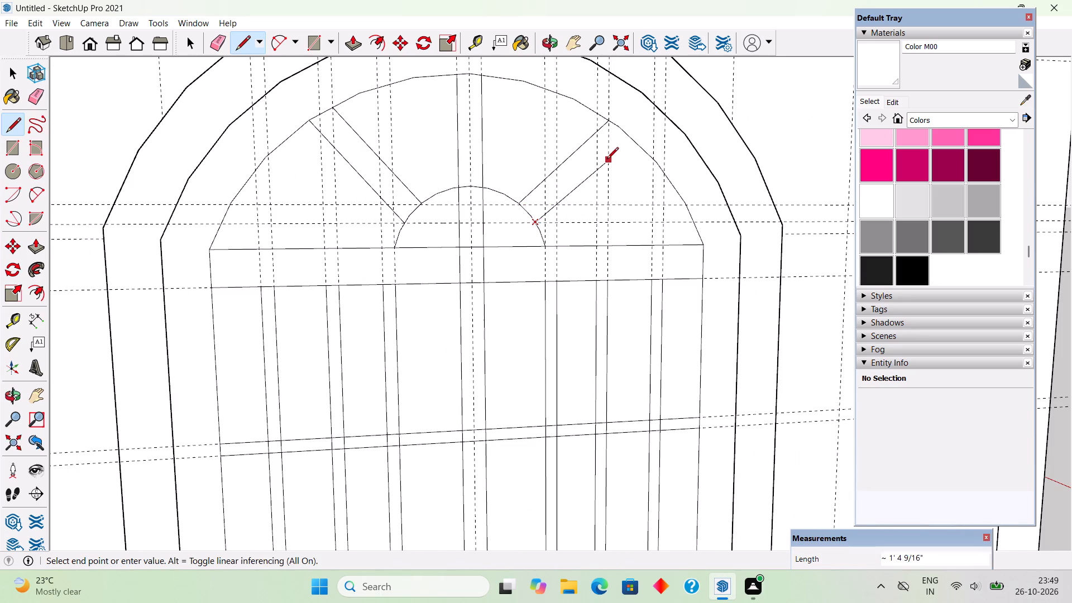
{"action": "left_click", "coordinate": [626, 136]}
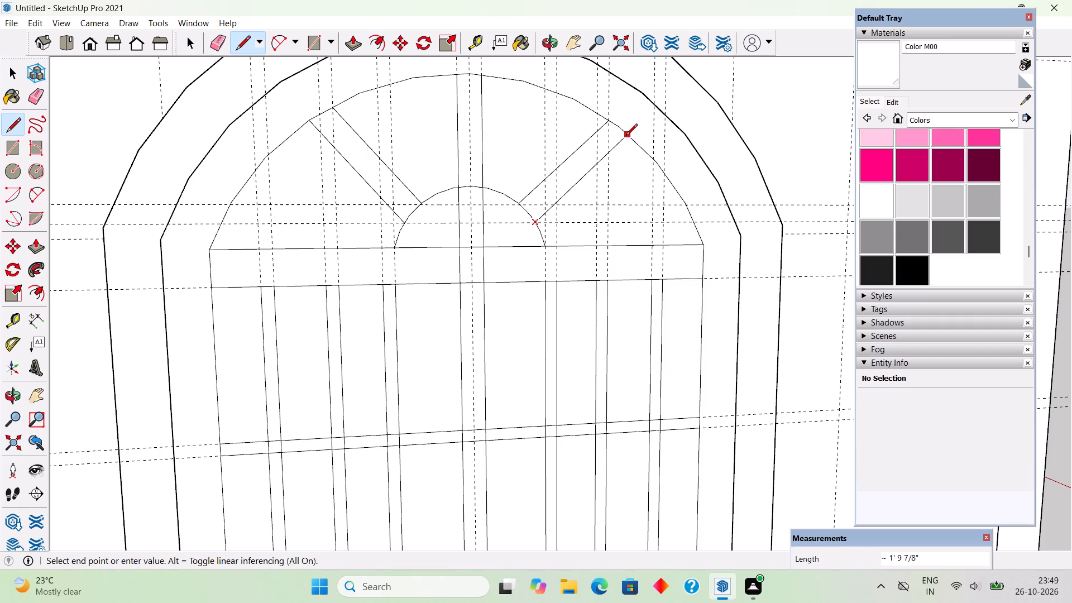
Erase the inner-outline segments that close off the ends of the two slanted bars, the mullion's top and both ends of the crossbar.
{"action": "scroll", "coordinate": [559, 284], "scroll_direction": "down", "scroll_amount": 4}
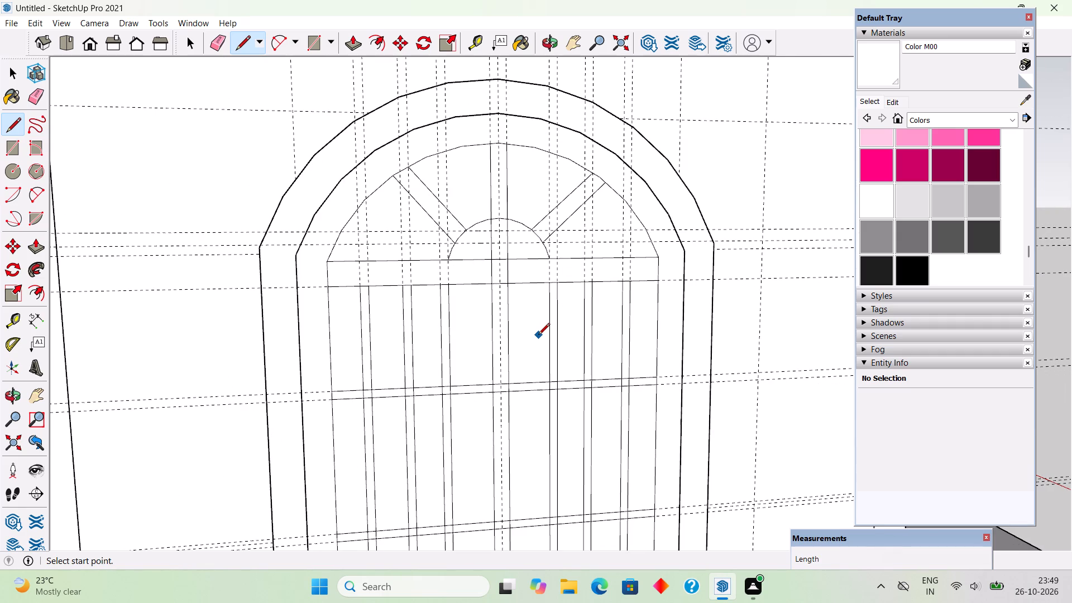
{"action": "key", "text": "e"}
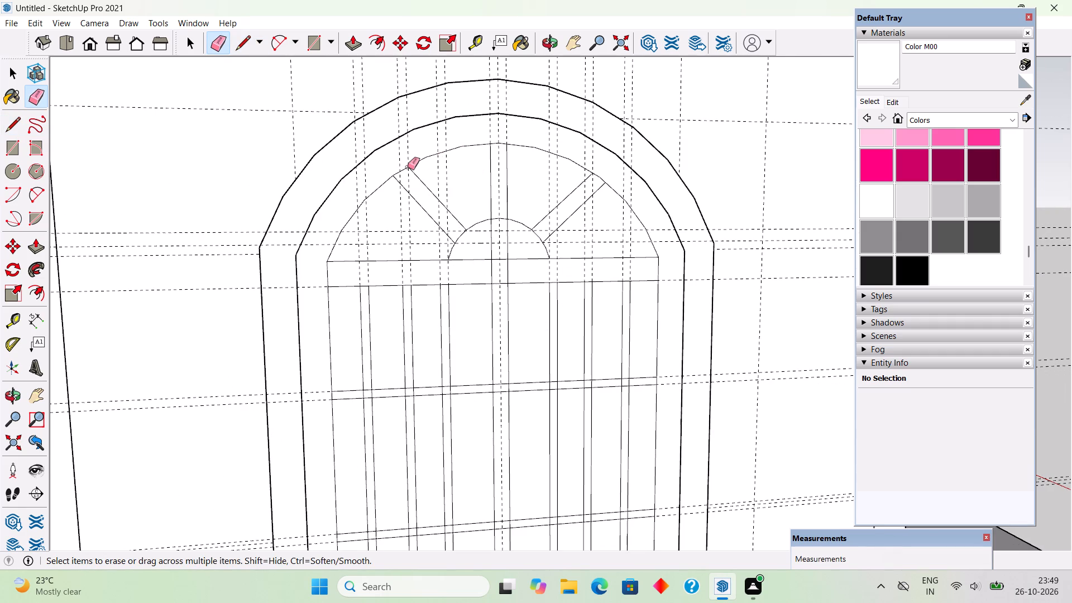
{"action": "left_click", "coordinate": [398, 173]}
{"action": "left_click", "coordinate": [504, 143]}
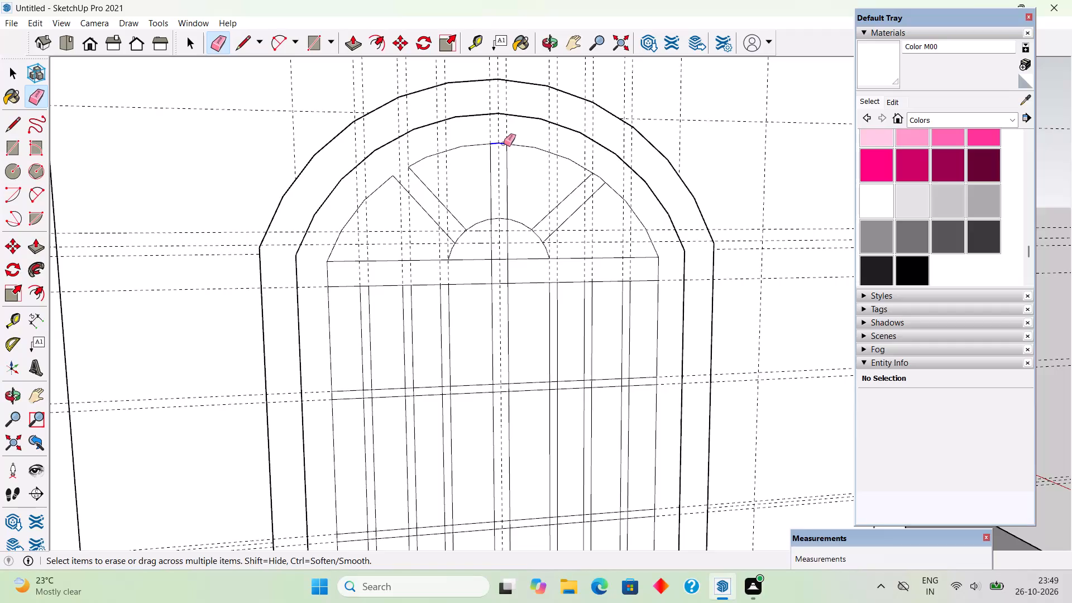
{"action": "left_click", "coordinate": [599, 178]}
{"action": "left_click", "coordinate": [659, 266]}
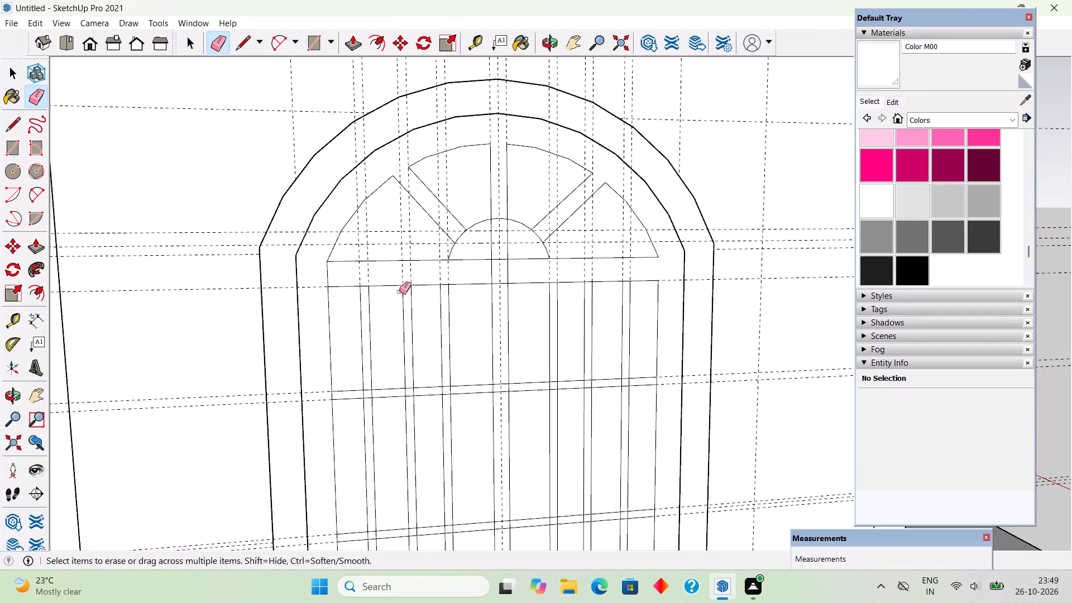
{"action": "left_click", "coordinate": [326, 277]}
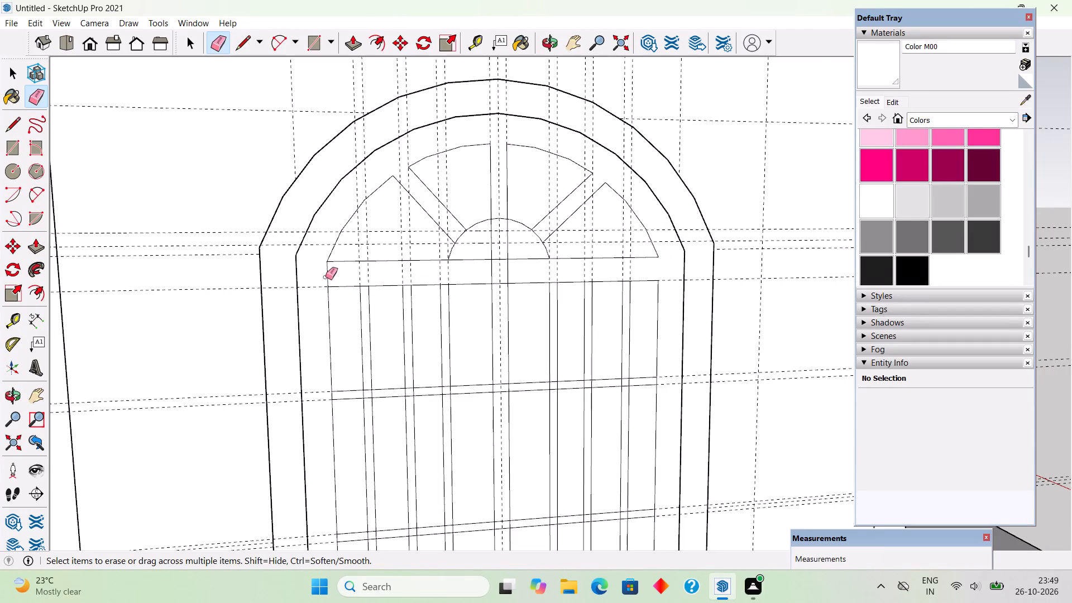
{"action": "left_click", "coordinate": [328, 280]}
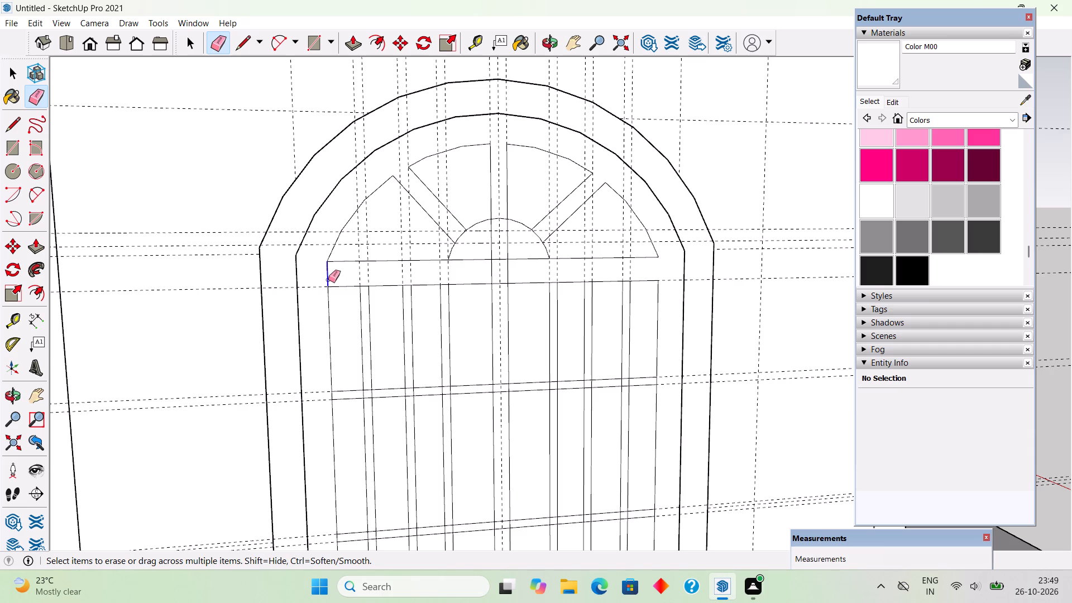
Erase the crossbar's lower-edge segments that close off the tops of the three left-half vertical bars and the central mullion.
{"action": "scroll", "coordinate": [364, 288], "scroll_direction": "up", "scroll_amount": 3}
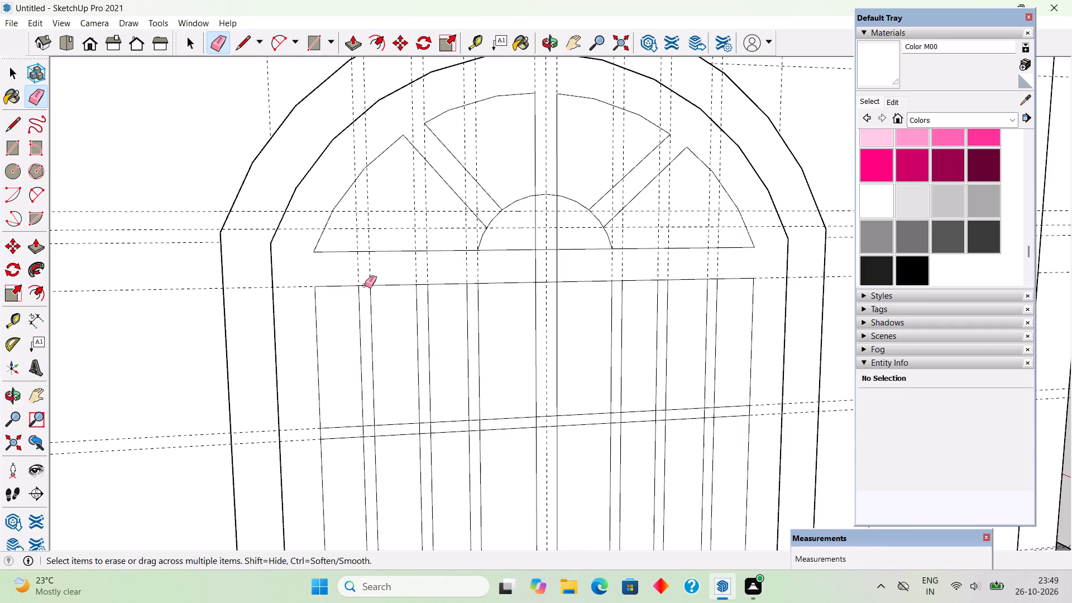
{"action": "left_click", "coordinate": [365, 285]}
{"action": "left_click", "coordinate": [422, 284]}
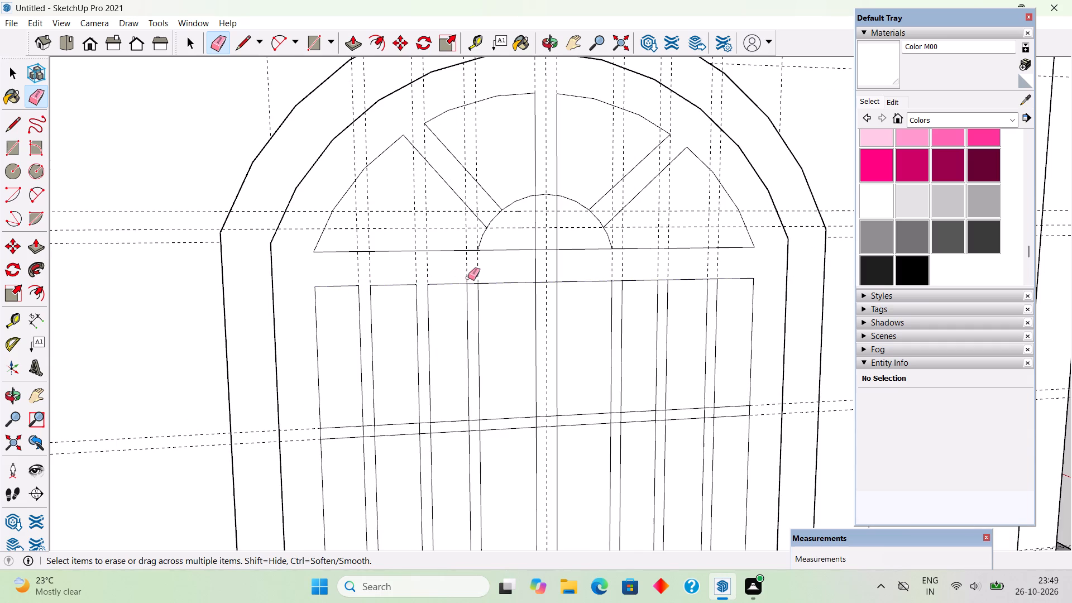
{"action": "left_click", "coordinate": [471, 284]}
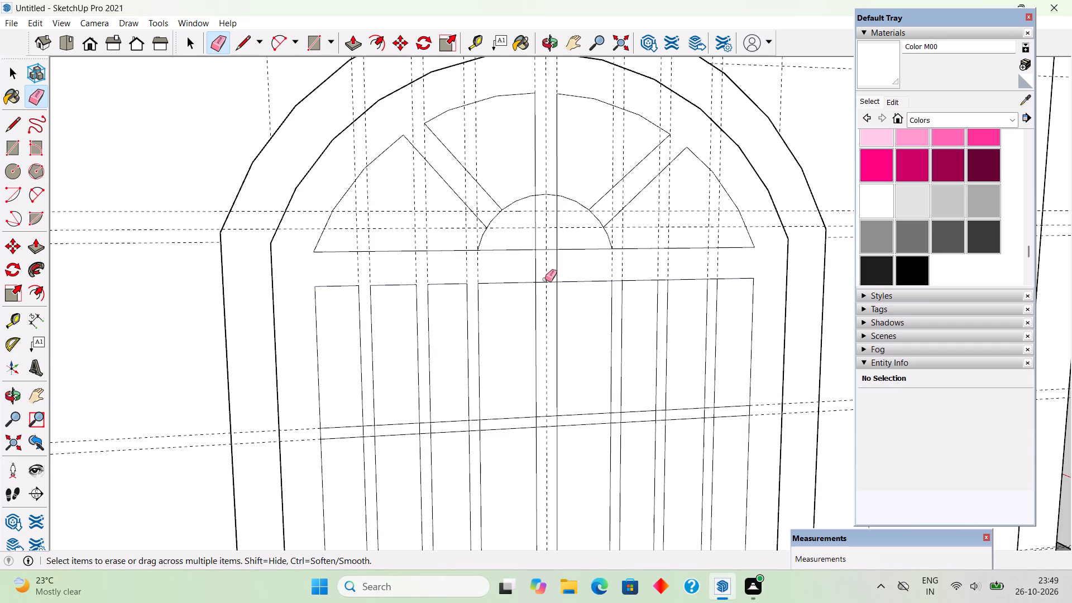
{"action": "left_click", "coordinate": [545, 281]}
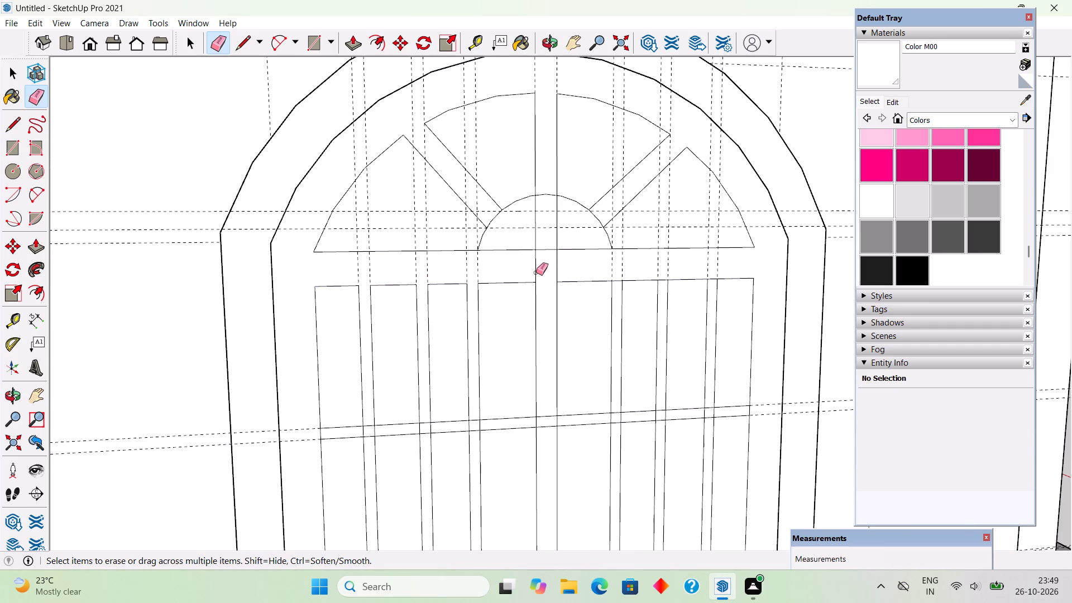
Erase the central mullion's two edge lines where they run through the crossbar and inside the small arc.
{"action": "left_click", "coordinate": [536, 272]}
{"action": "left_click", "coordinate": [555, 267]}
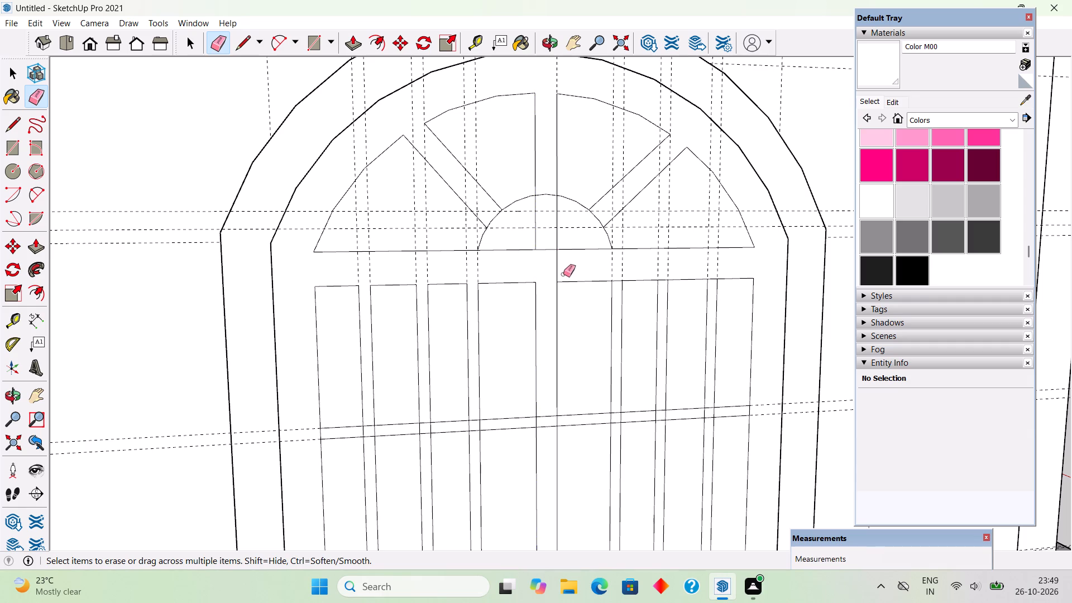
{"action": "left_click", "coordinate": [557, 268]}
{"action": "left_click", "coordinate": [535, 231]}
{"action": "left_click", "coordinate": [553, 238]}
{"action": "left_click", "coordinate": [558, 240]}
Erase the small-arc segments closing off the mullion and slanted bars, and the crossbar's upper-edge segment beneath the arc.
{"action": "left_click", "coordinate": [548, 194]}
{"action": "left_click", "coordinate": [596, 219]}
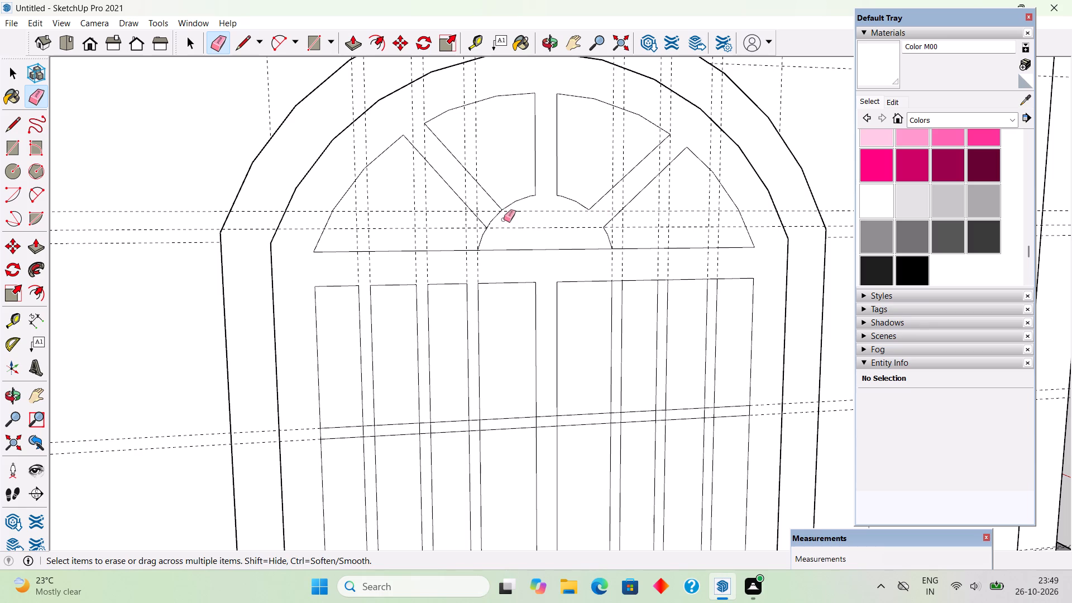
{"action": "left_click", "coordinate": [494, 217]}
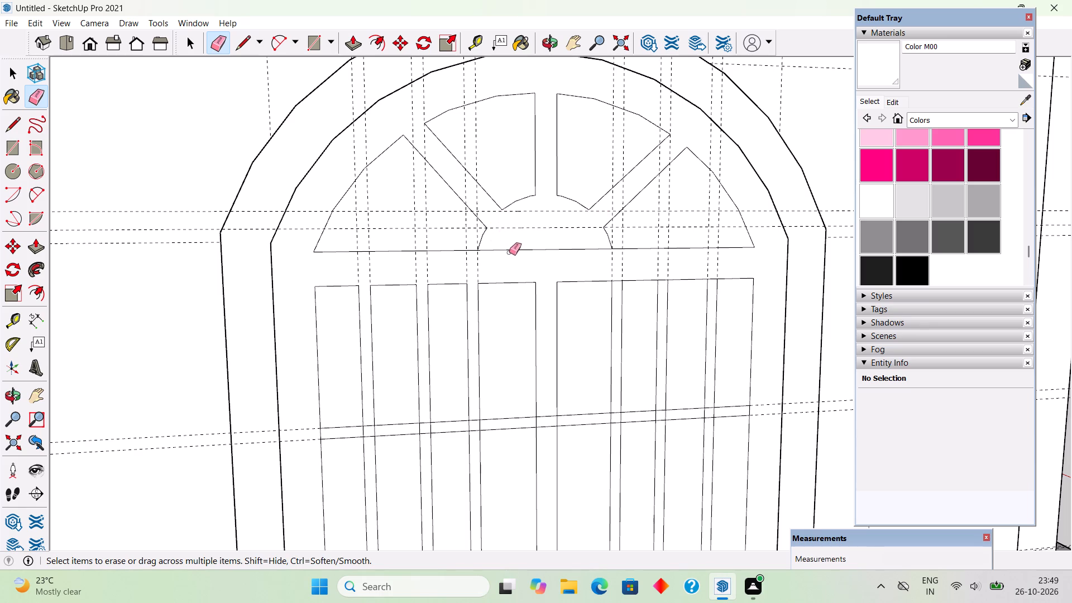
{"action": "left_click", "coordinate": [518, 248]}
{"action": "left_click", "coordinate": [519, 251]}
Erase the crossbar's lower-edge segments that close off the tops of the three right-half vertical bars.
{"action": "scroll", "coordinate": [519, 251], "scroll_direction": "down", "scroll_amount": 4}
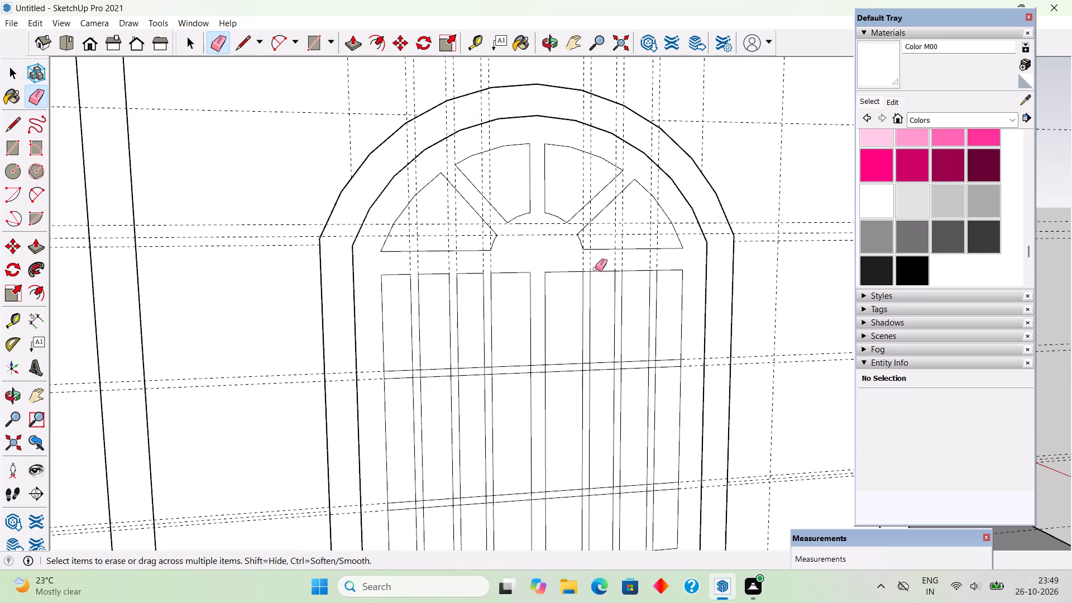
{"action": "scroll", "coordinate": [654, 275], "scroll_direction": "up", "scroll_amount": 5}
{"action": "left_click", "coordinate": [654, 267]}
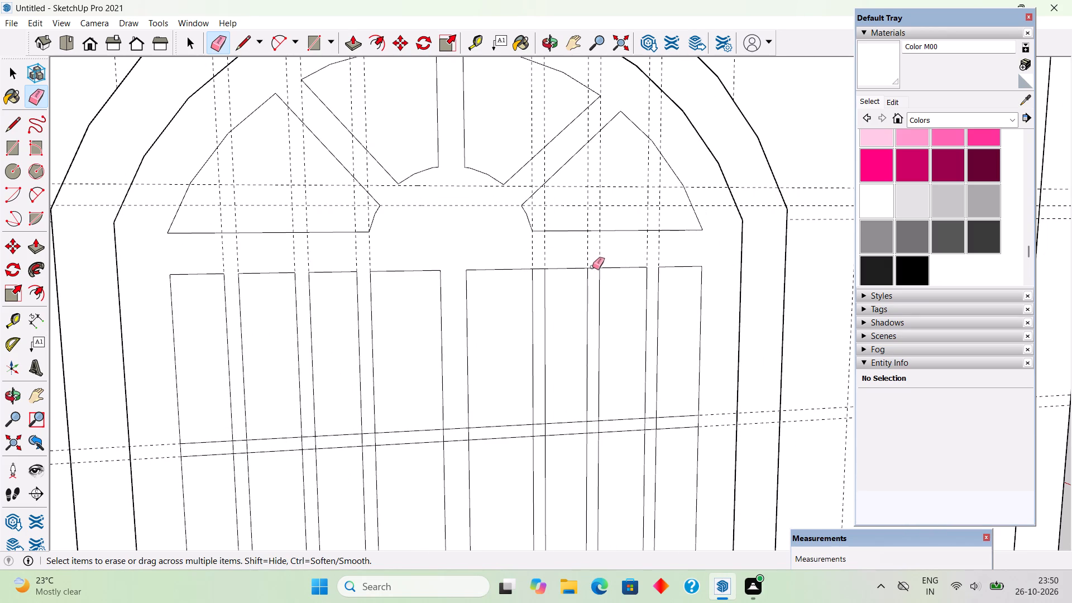
{"action": "left_click", "coordinate": [593, 267]}
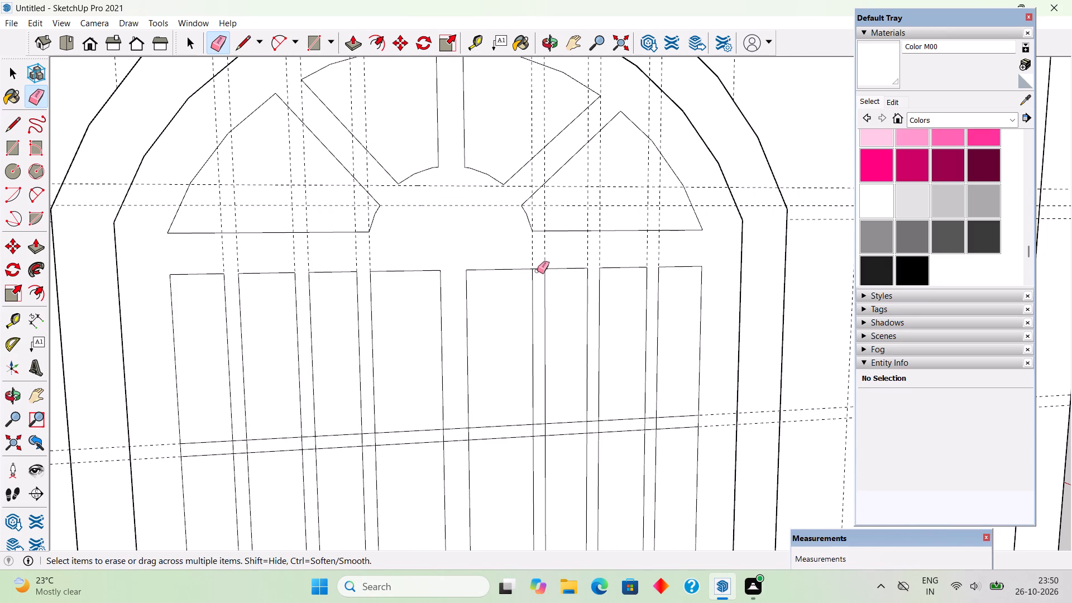
{"action": "left_click", "coordinate": [537, 270]}
Erase the upper horizontal bar's left end segment and the lines crossing inside its junction with the leftmost vertical bar, including overlapping guides.
{"action": "scroll", "coordinate": [540, 212], "scroll_direction": "down", "scroll_amount": 8}
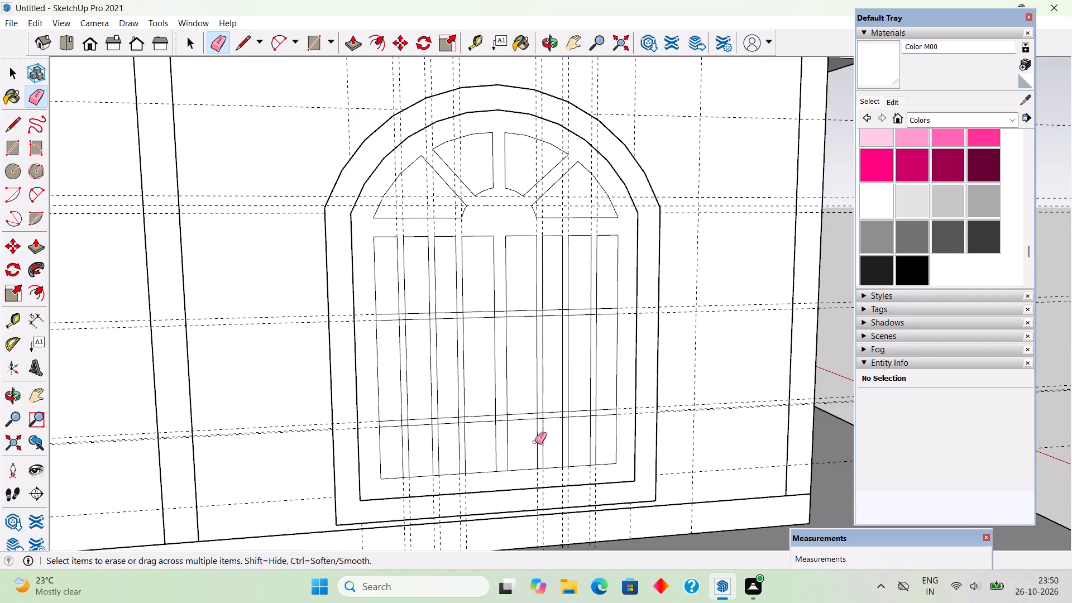
{"action": "scroll", "coordinate": [554, 508], "scroll_direction": "up", "scroll_amount": 3}
{"action": "scroll", "coordinate": [317, 246], "scroll_direction": "up", "scroll_amount": 1}
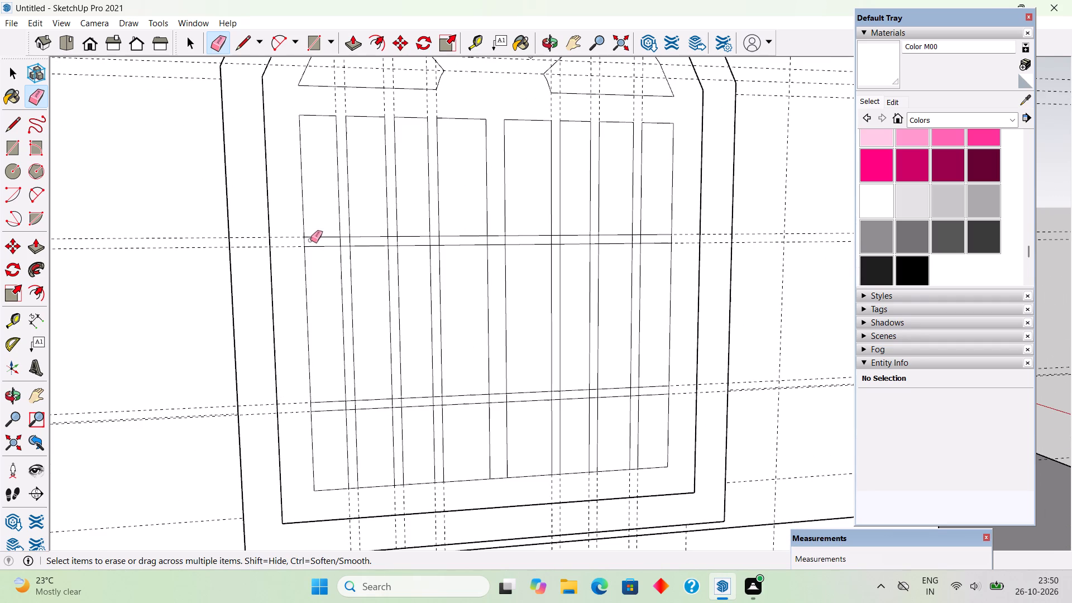
{"action": "left_click", "coordinate": [303, 242]}
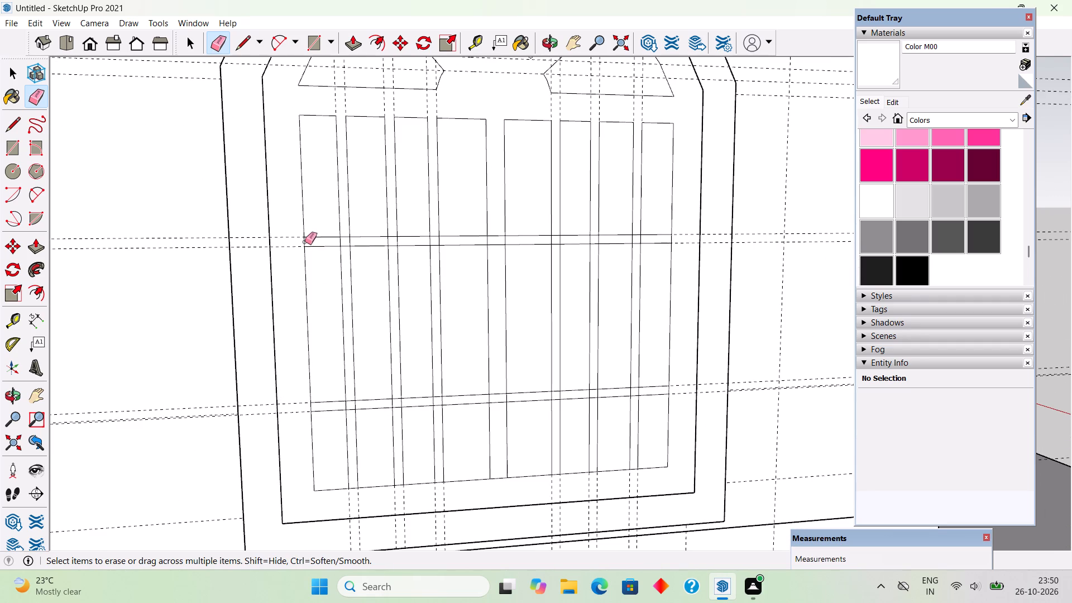
{"action": "left_click", "coordinate": [305, 242]}
{"action": "left_click", "coordinate": [338, 242]}
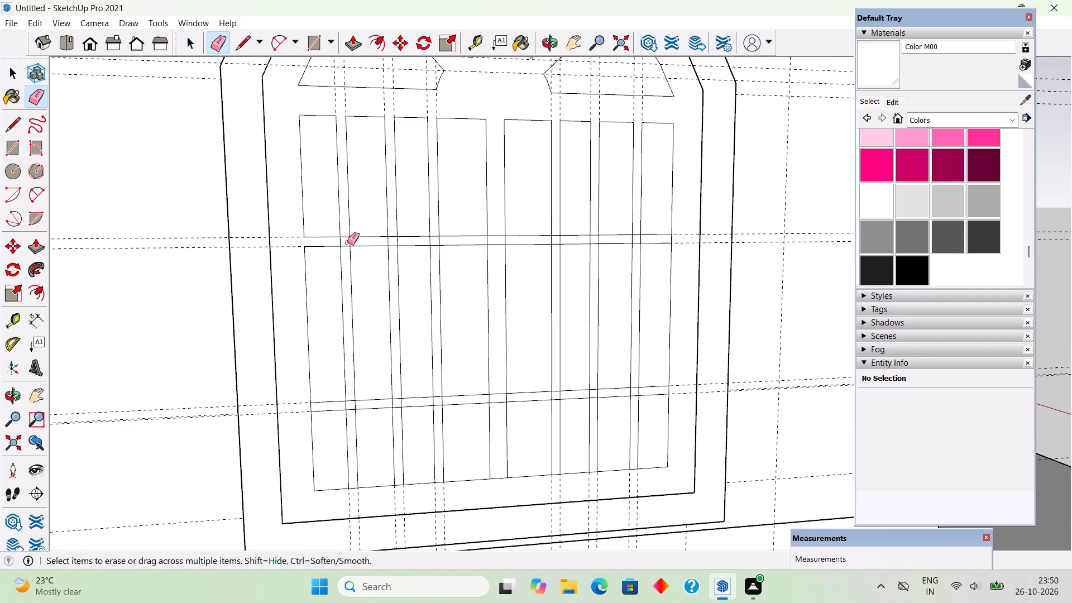
{"action": "left_click", "coordinate": [339, 244]}
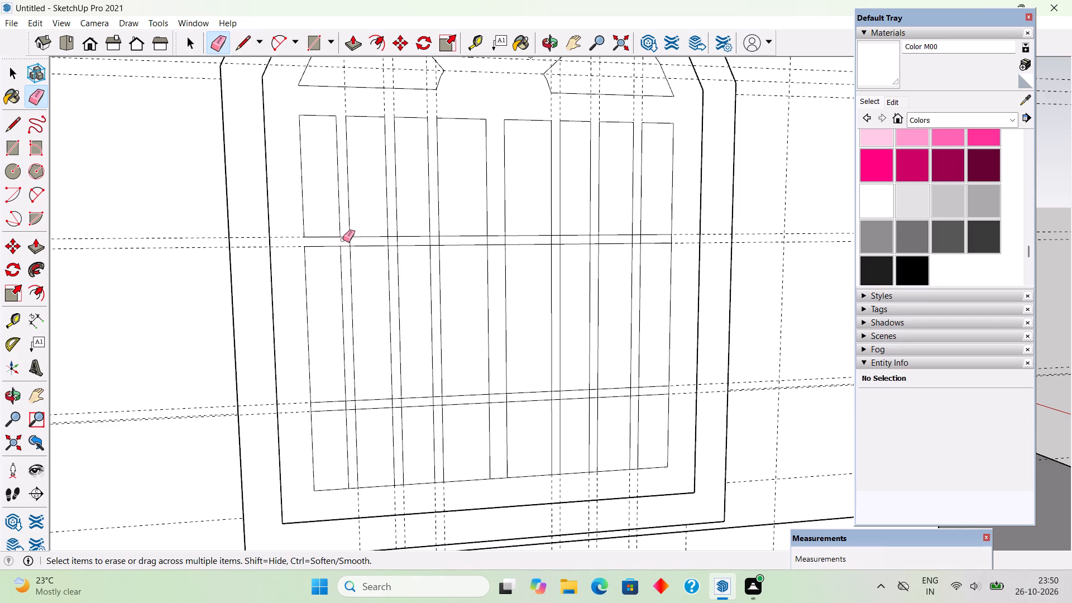
{"action": "left_click", "coordinate": [344, 238]}
{"action": "left_click", "coordinate": [347, 236]}
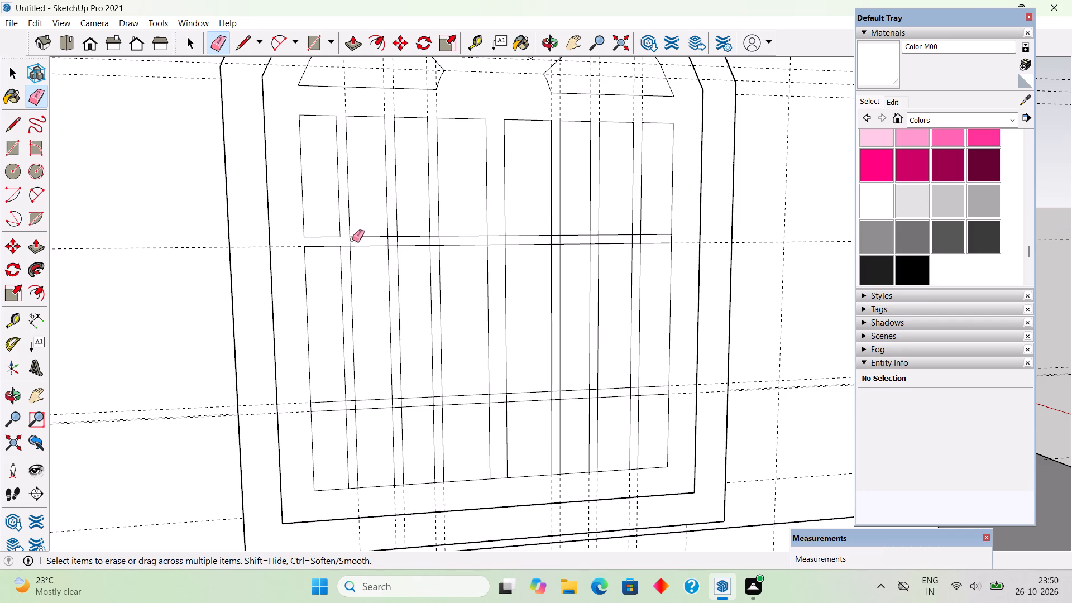
{"action": "left_click", "coordinate": [351, 243]}
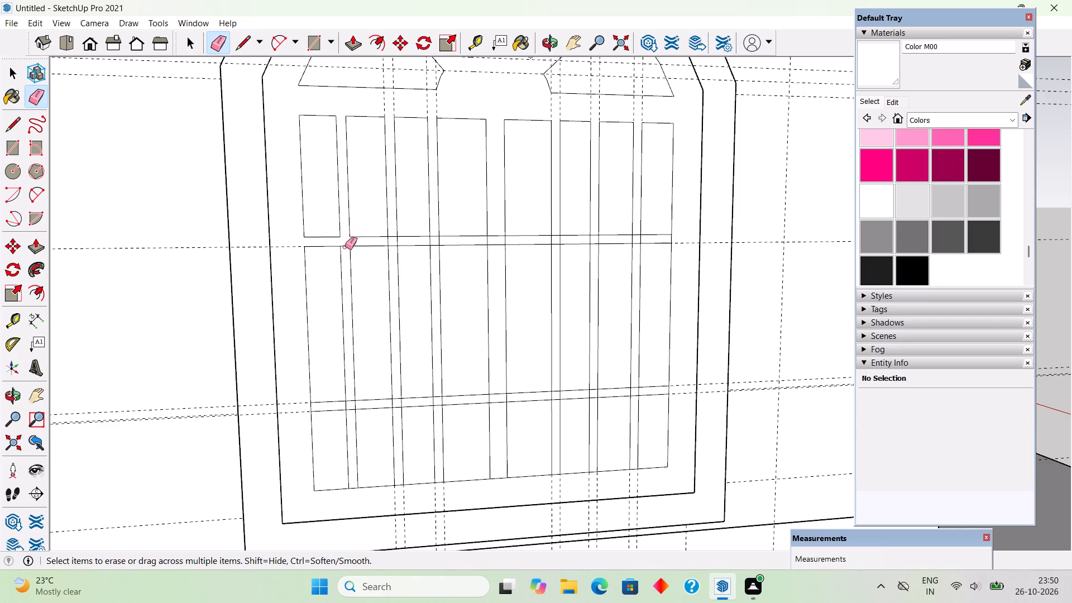
{"action": "left_click", "coordinate": [345, 247]}
Erase the lines crossing inside the upper horizontal bar's junctions with the second and third vertical bars from the left, including overlapping guides.
{"action": "left_click", "coordinate": [386, 242]}
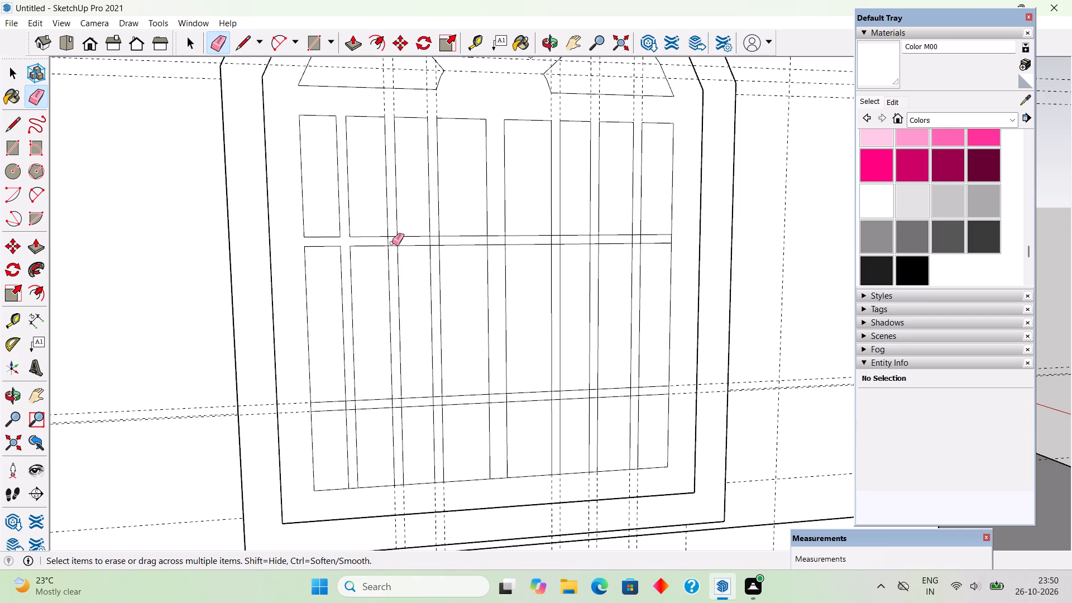
{"action": "left_click", "coordinate": [390, 243]}
{"action": "left_click", "coordinate": [387, 243]}
{"action": "scroll", "coordinate": [391, 242], "scroll_direction": "up", "scroll_amount": 8}
{"action": "left_click", "coordinate": [404, 242]}
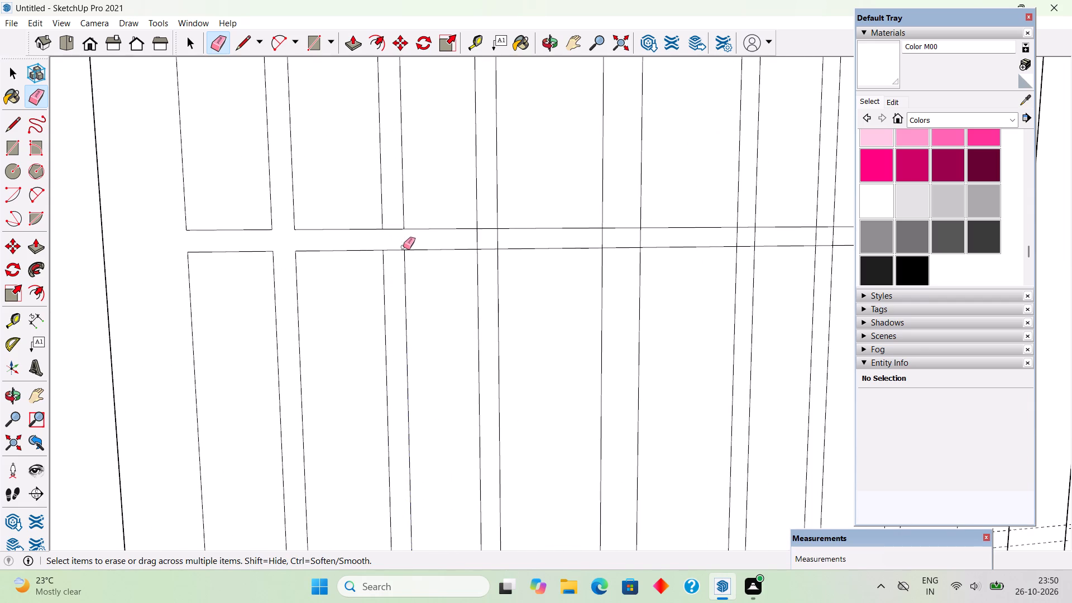
{"action": "left_click", "coordinate": [396, 250]}
{"action": "left_click", "coordinate": [388, 229]}
{"action": "left_click", "coordinate": [476, 243]}
{"action": "left_click", "coordinate": [477, 240]}
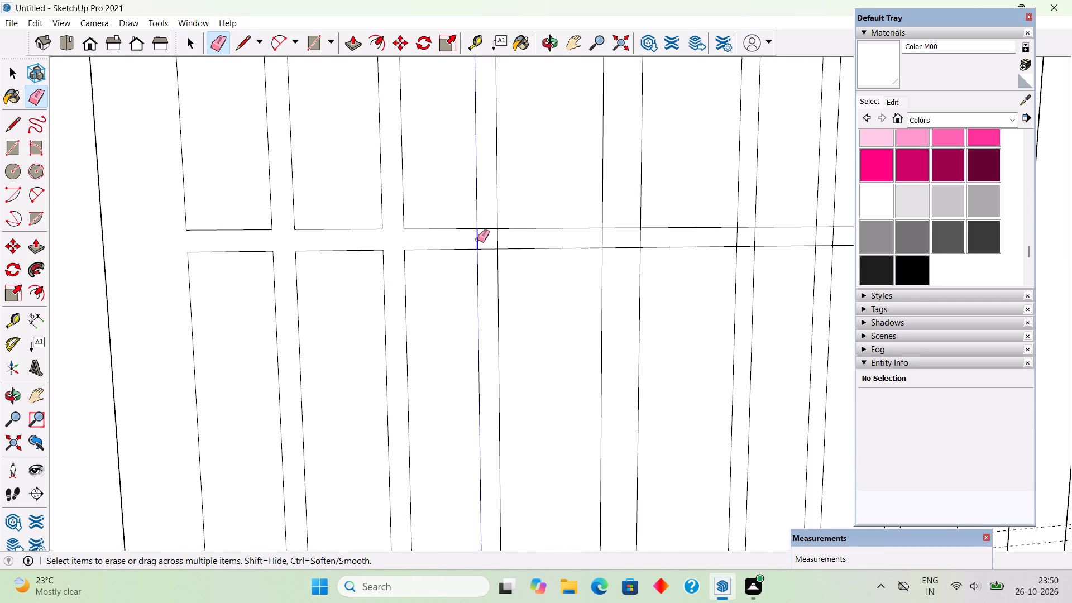
{"action": "left_click", "coordinate": [486, 229]}
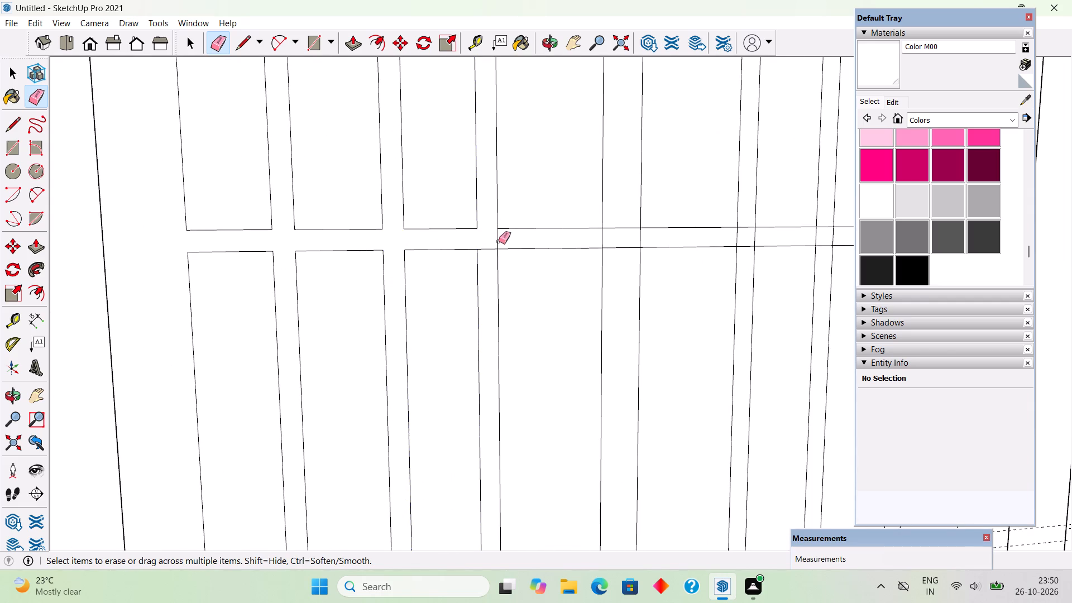
{"action": "left_click", "coordinate": [499, 241]}
{"action": "left_click", "coordinate": [489, 252]}
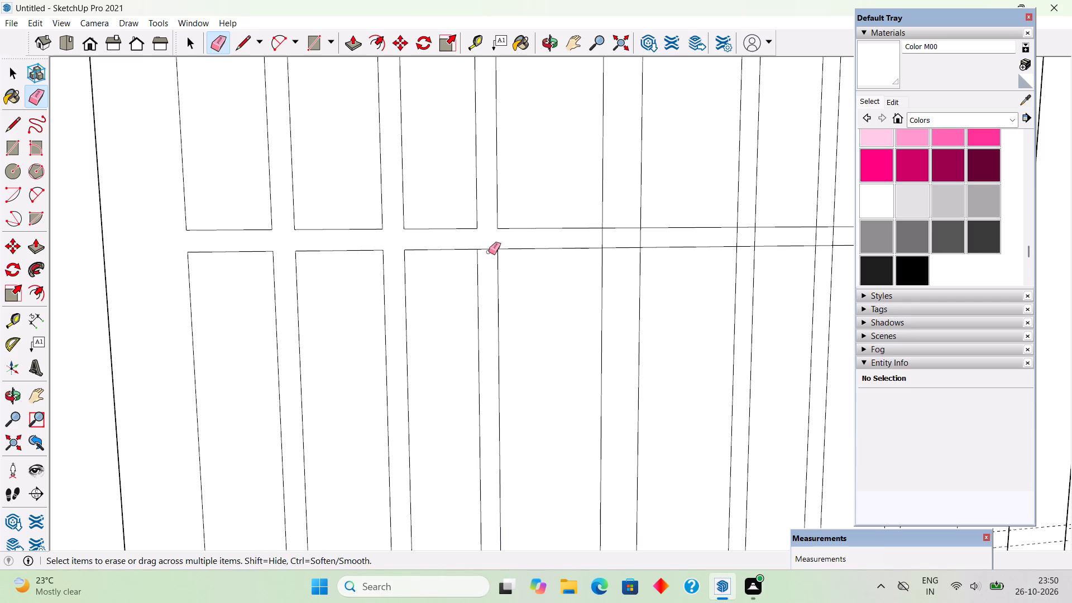
{"action": "left_click", "coordinate": [489, 250]}
Erase the four line segments crossing inside the upper horizontal bar's junction with the central mullion.
{"action": "scroll", "coordinate": [348, 268], "scroll_direction": "down", "scroll_amount": 4}
{"action": "scroll", "coordinate": [259, 281], "scroll_direction": "down", "scroll_amount": 3}
{"action": "scroll", "coordinate": [704, 238], "scroll_direction": "up", "scroll_amount": 3}
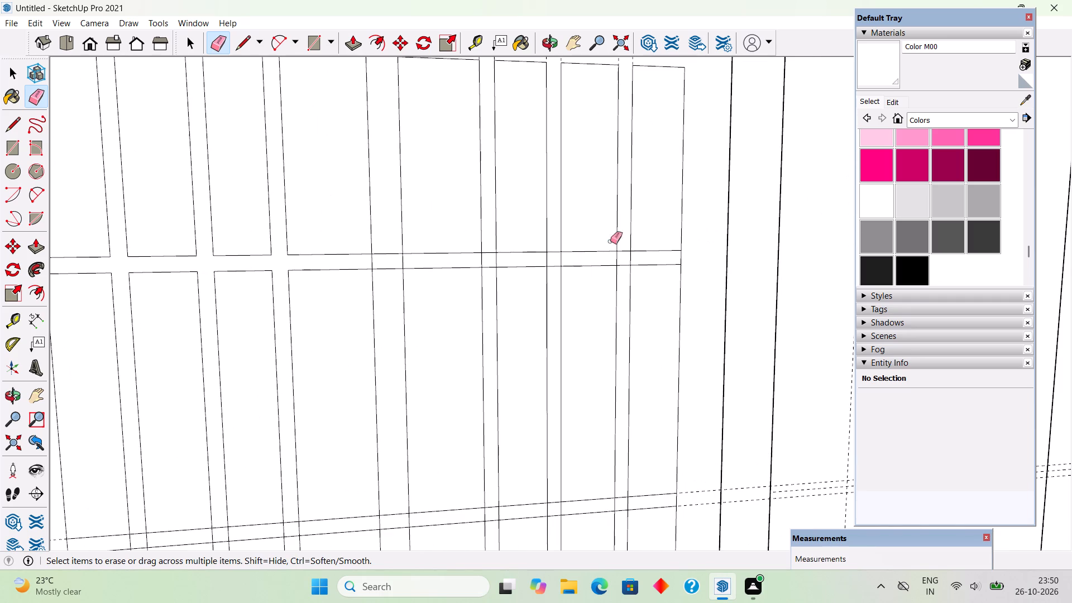
{"action": "left_click", "coordinate": [372, 264]}
{"action": "left_click", "coordinate": [383, 253]}
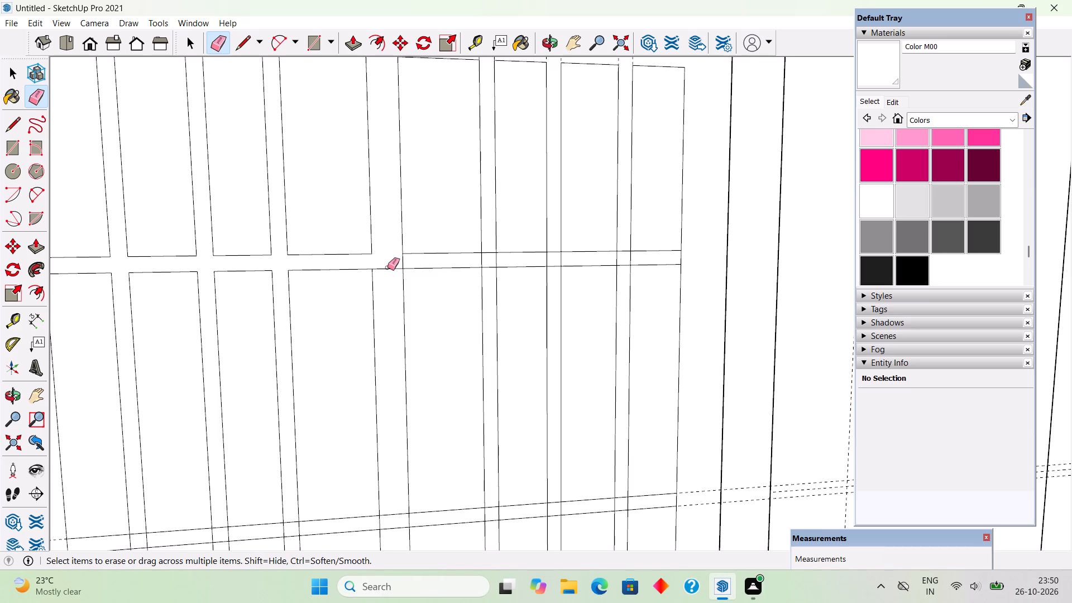
{"action": "left_click", "coordinate": [387, 267]}
{"action": "left_click", "coordinate": [404, 262]}
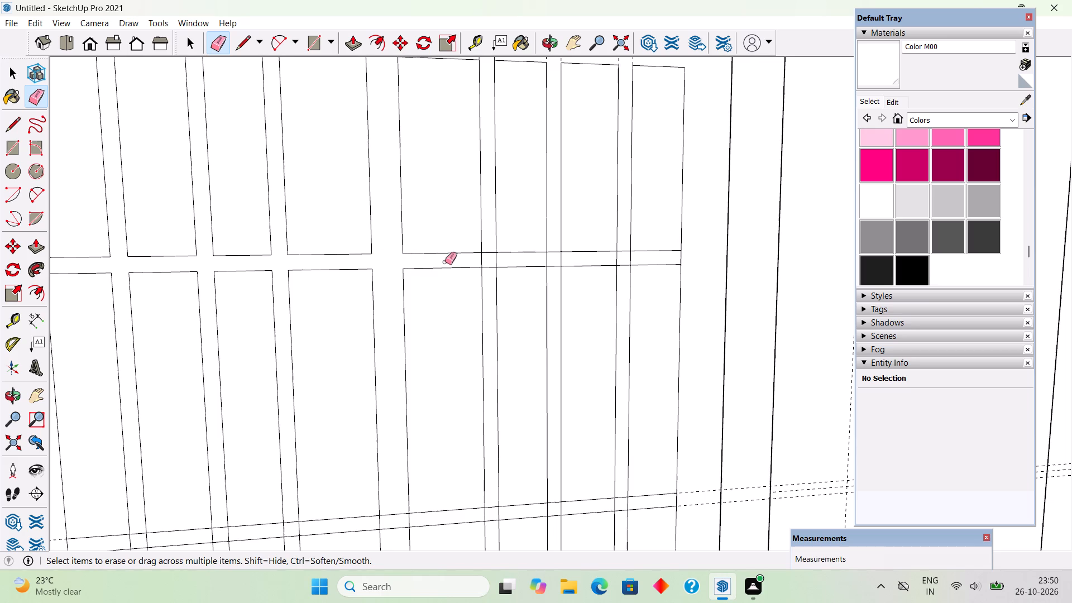
Erase the lines crossing inside the upper horizontal bar's junctions with the first and second vertical bars right of the central mullion.
{"action": "left_click", "coordinate": [481, 262]}
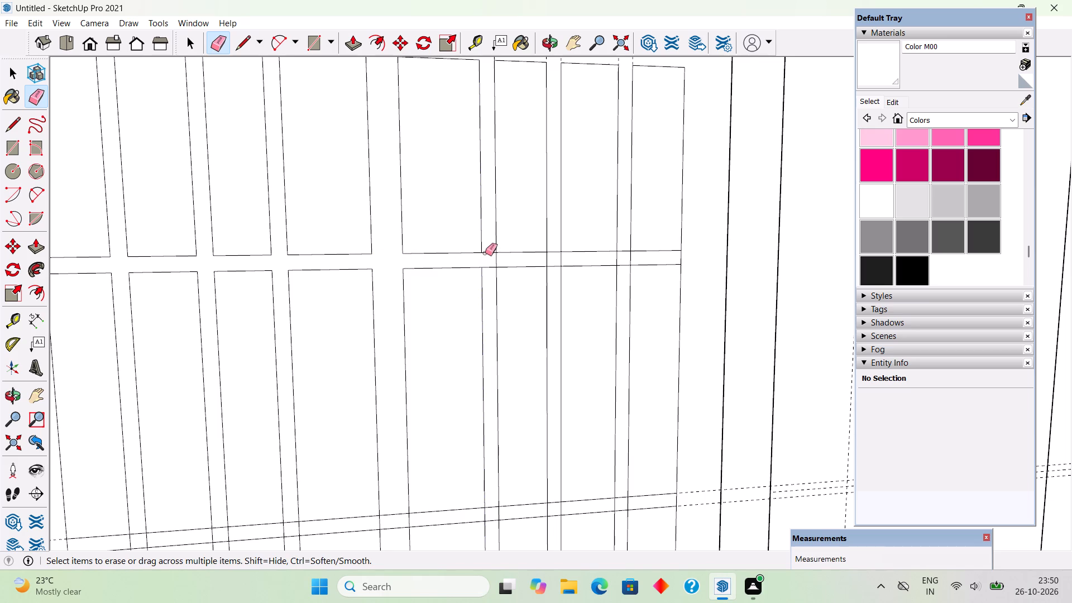
{"action": "left_click", "coordinate": [485, 253]}
{"action": "left_click", "coordinate": [498, 261]}
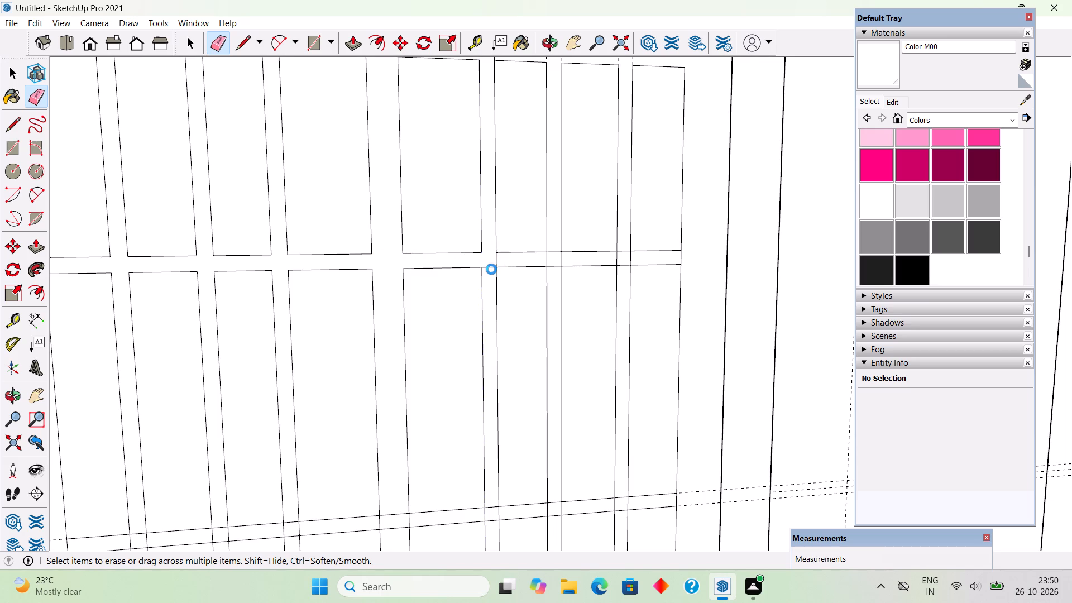
{"action": "left_click", "coordinate": [494, 264]}
{"action": "left_click", "coordinate": [496, 262]}
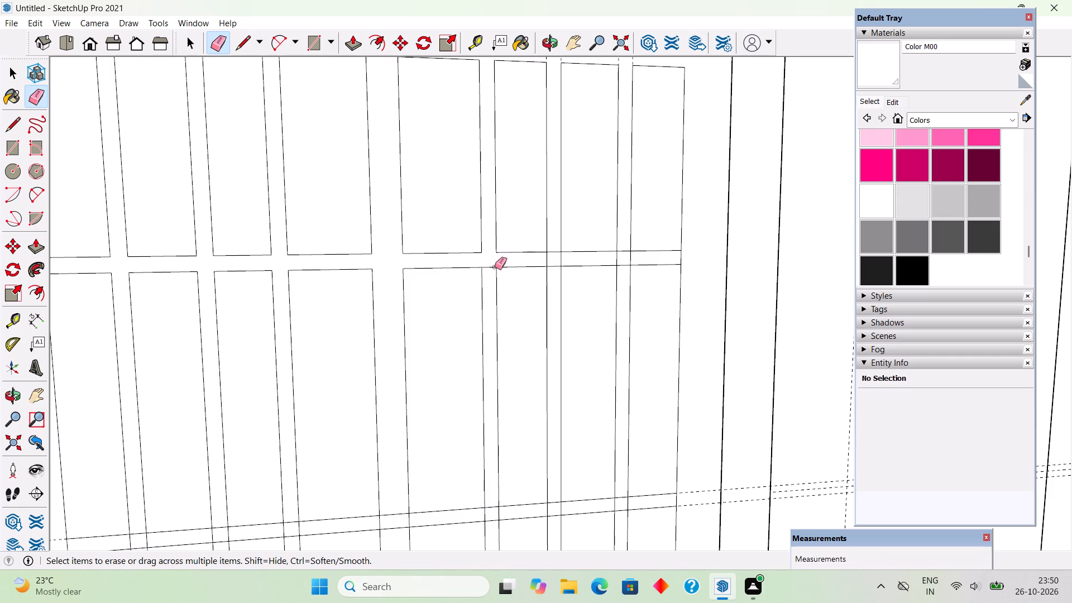
{"action": "left_click", "coordinate": [494, 267]}
{"action": "left_click", "coordinate": [547, 262]}
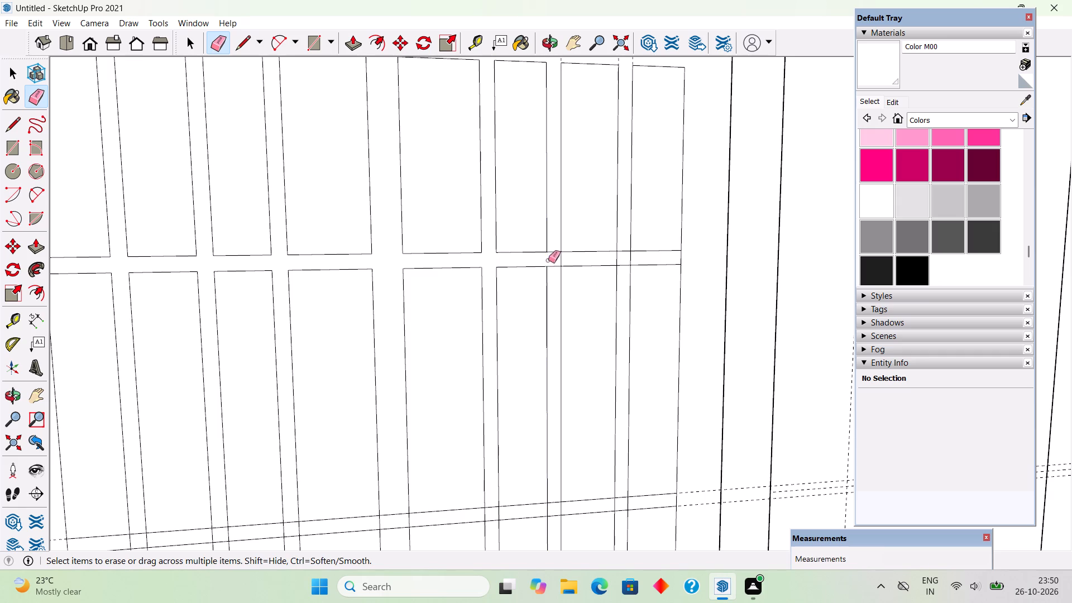
{"action": "left_click", "coordinate": [553, 253]}
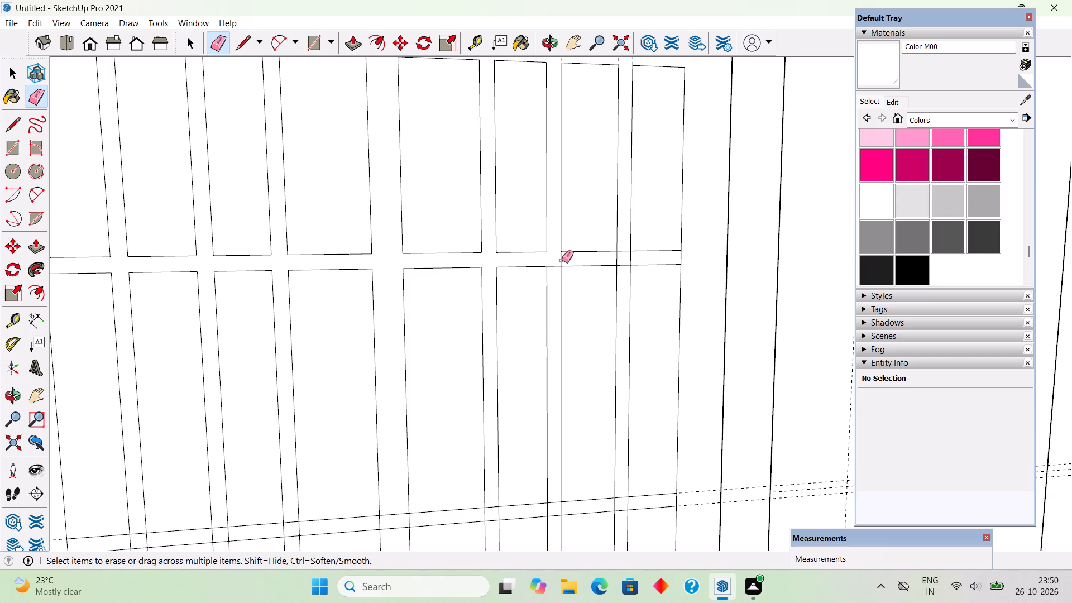
{"action": "left_click", "coordinate": [562, 260]}
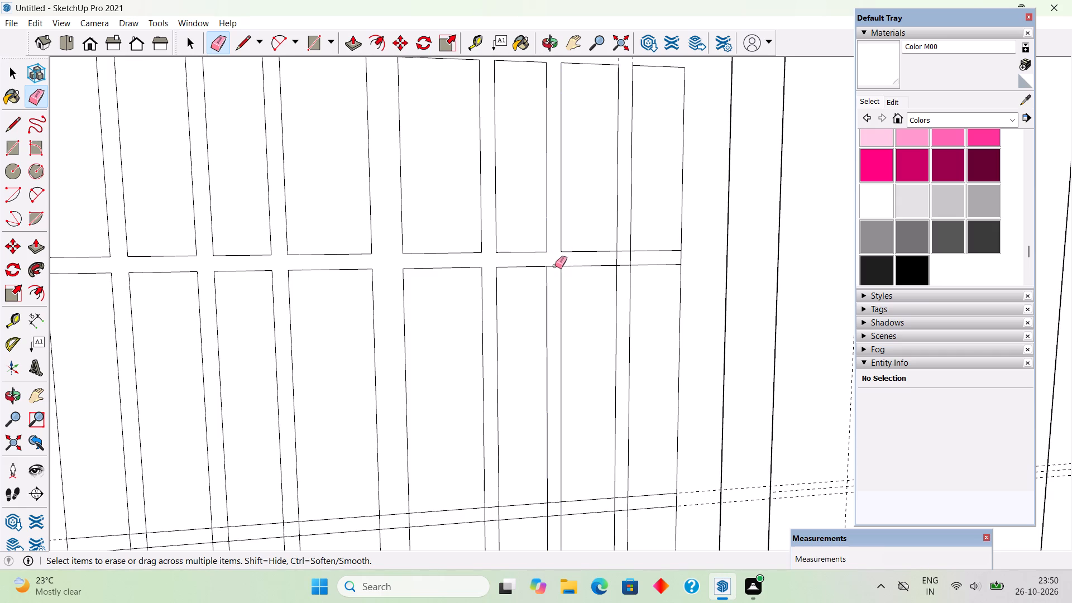
{"action": "left_click", "coordinate": [555, 266]}
Erase the lines crossing inside the upper horizontal bar's junction with the rightmost vertical bar, plus the bar's right end segment.
{"action": "scroll", "coordinate": [634, 263], "scroll_direction": "up", "scroll_amount": 5}
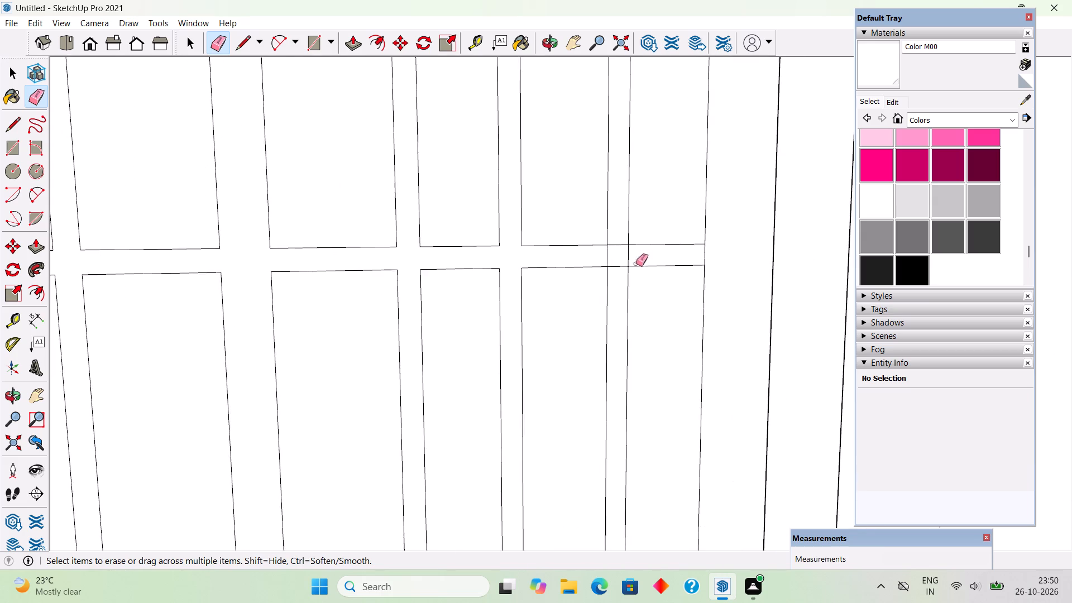
{"action": "left_click", "coordinate": [629, 250]}
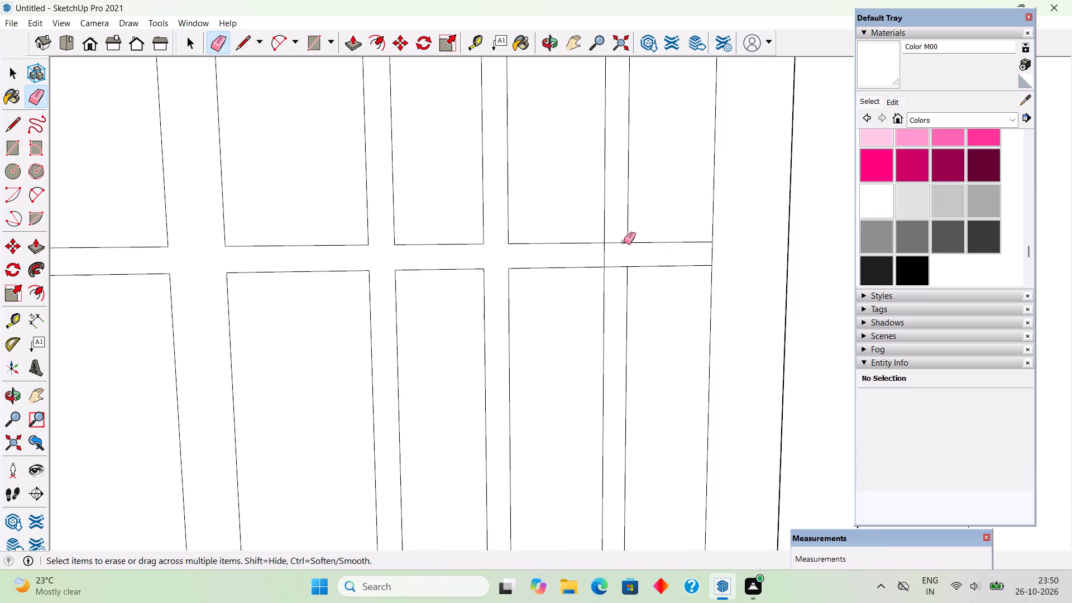
{"action": "left_click", "coordinate": [624, 242]}
{"action": "left_click", "coordinate": [605, 257]}
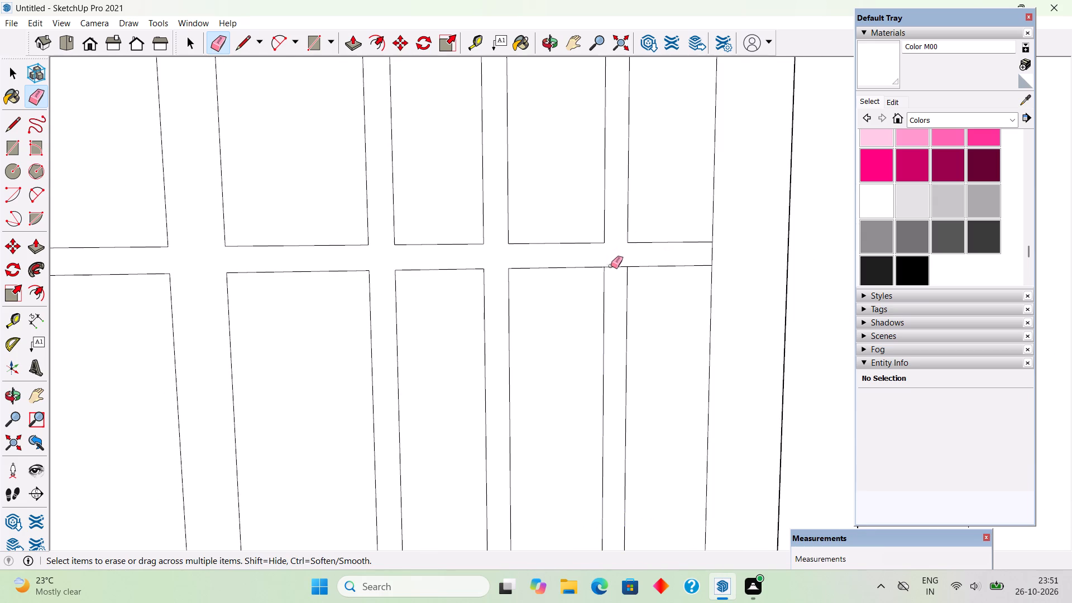
{"action": "left_click", "coordinate": [611, 267]}
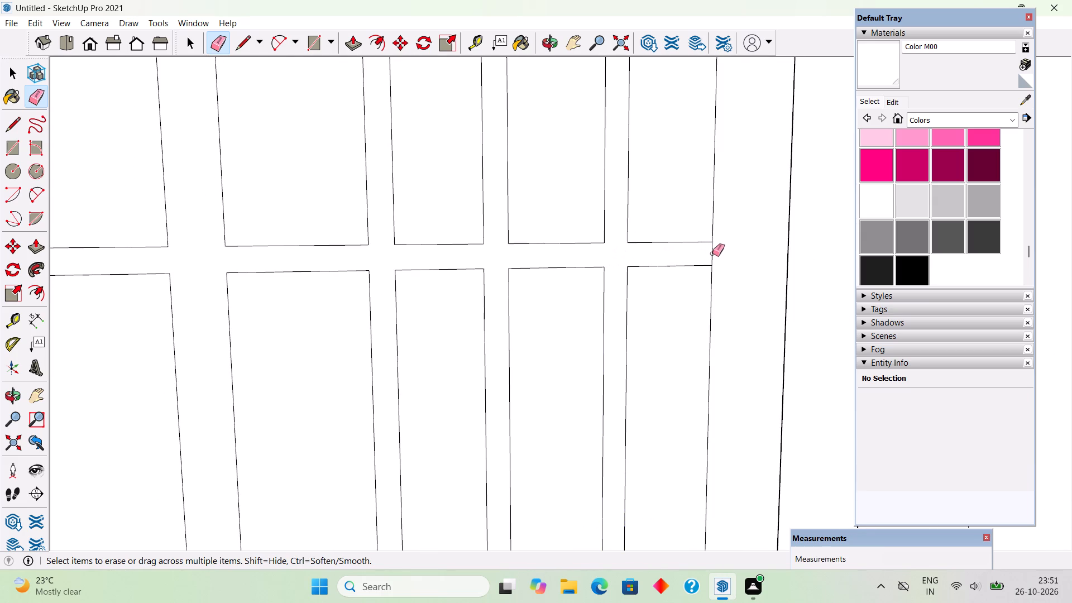
{"action": "left_click", "coordinate": [712, 253]}
Erase the lower horizontal bar's left end segment and the lines crossing inside its junction with the leftmost vertical bar, including overlapping guides.
{"action": "scroll", "coordinate": [681, 216], "scroll_direction": "down", "scroll_amount": 5}
{"action": "scroll", "coordinate": [591, 186], "scroll_direction": "down", "scroll_amount": 7}
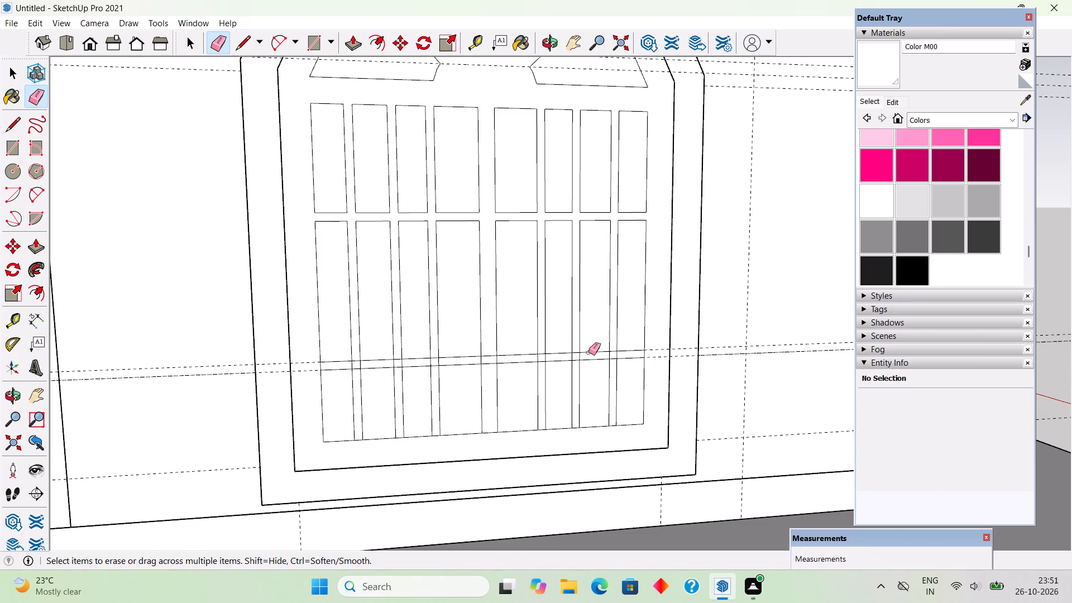
{"action": "scroll", "coordinate": [599, 466], "scroll_direction": "up", "scroll_amount": 3}
{"action": "scroll", "coordinate": [205, 337], "scroll_direction": "up", "scroll_amount": 2}
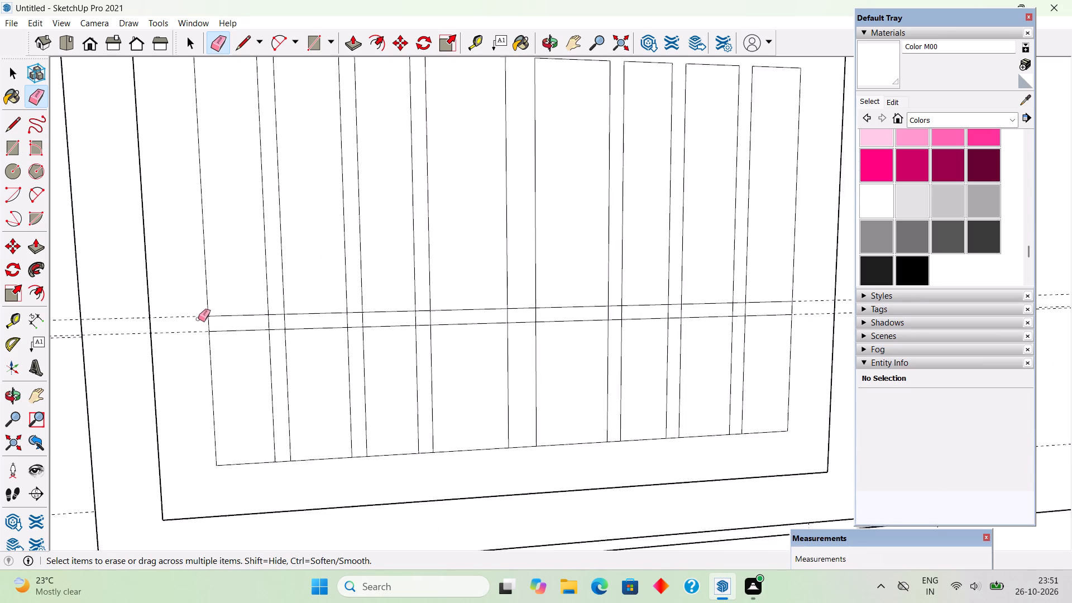
{"action": "scroll", "coordinate": [198, 319], "scroll_direction": "up", "scroll_amount": 2}
{"action": "left_click", "coordinate": [209, 323]}
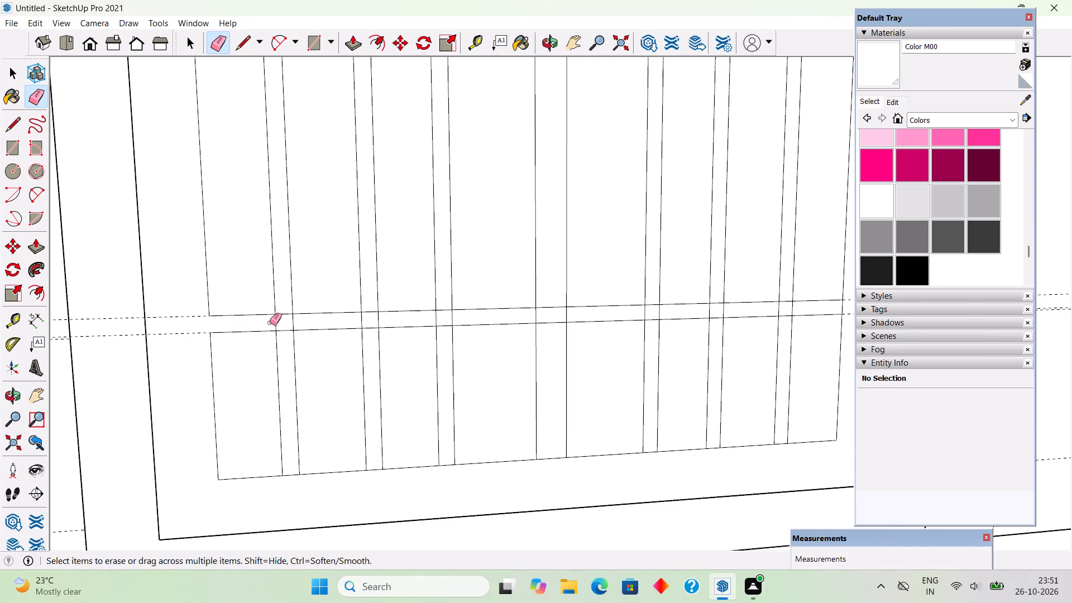
{"action": "left_click", "coordinate": [274, 324]}
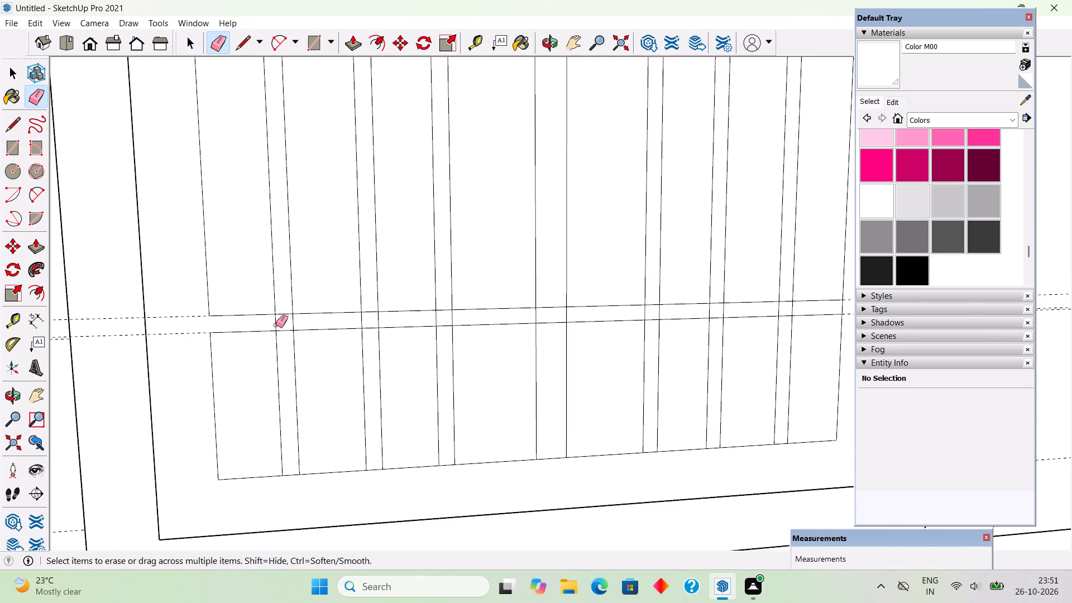
{"action": "left_click", "coordinate": [276, 325]}
{"action": "left_click", "coordinate": [285, 313]}
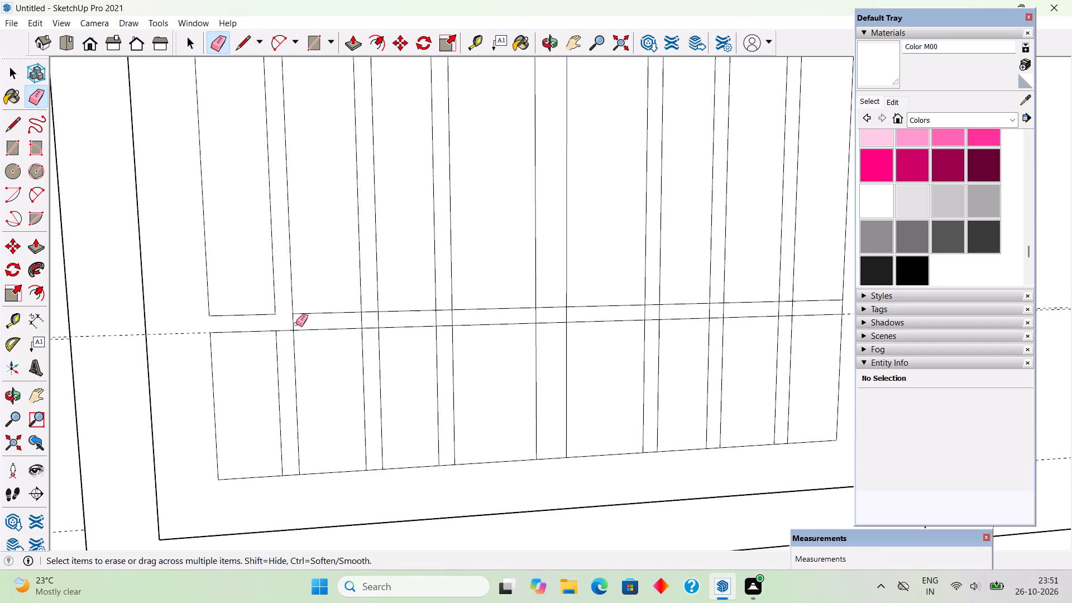
{"action": "left_click", "coordinate": [294, 323]}
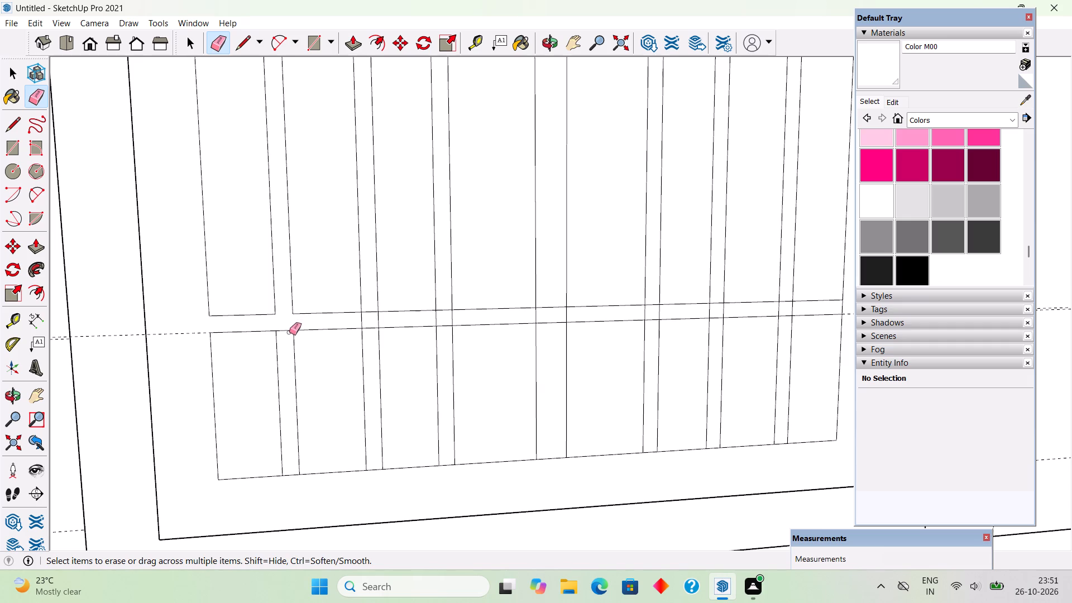
{"action": "left_click", "coordinate": [288, 332]}
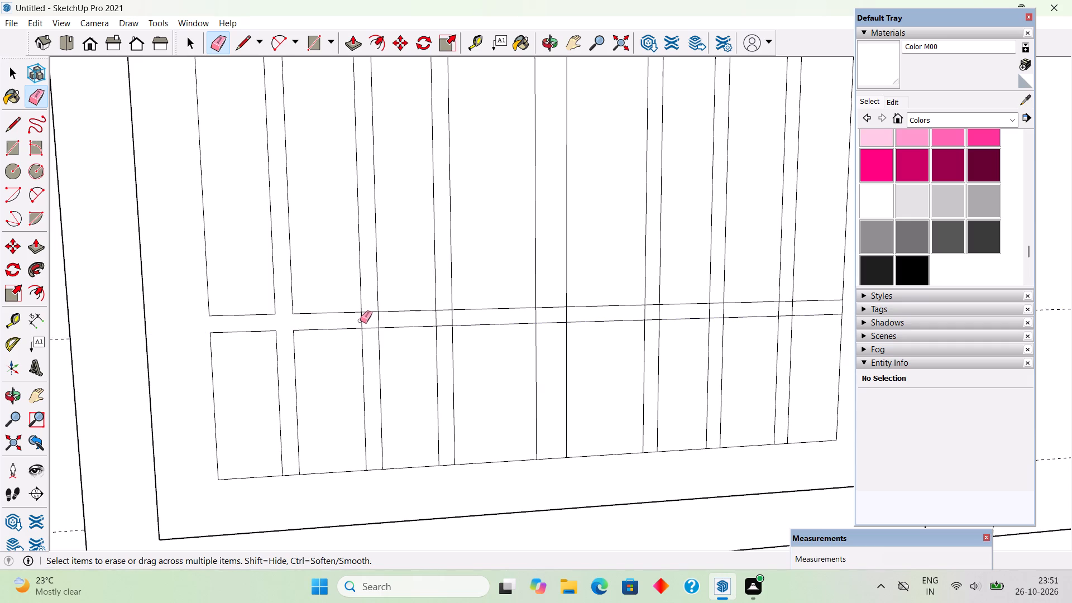
Erase the lines crossing inside the lower horizontal bar's junctions with the second and third vertical bars from the left, including overlapping guides.
{"action": "left_click", "coordinate": [361, 320]}
{"action": "left_click", "coordinate": [370, 313]}
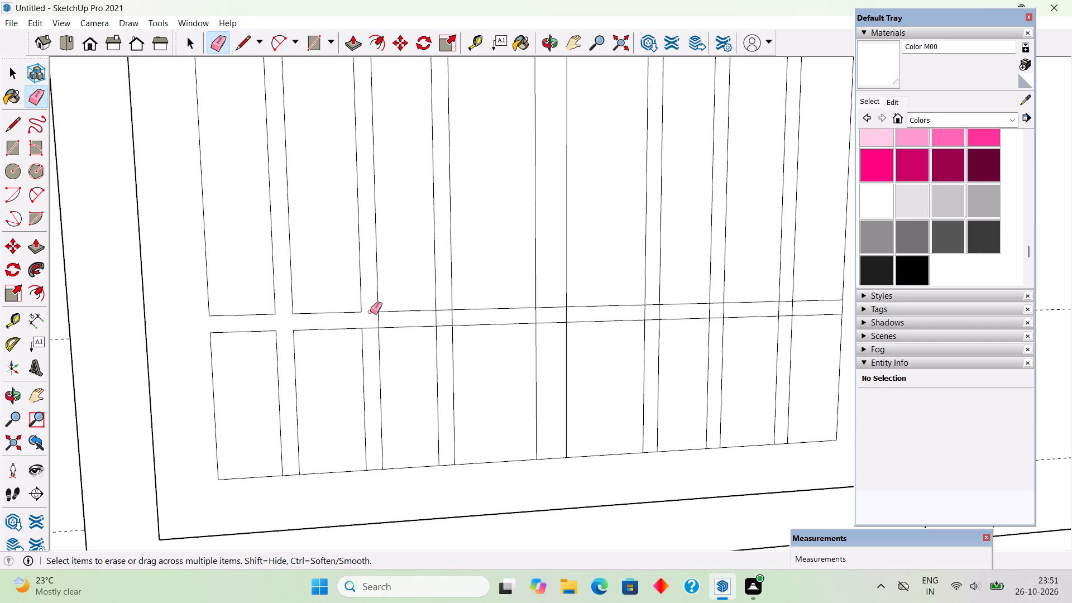
{"action": "left_click", "coordinate": [378, 322]}
{"action": "left_click", "coordinate": [370, 329]}
{"action": "left_click", "coordinate": [437, 322]}
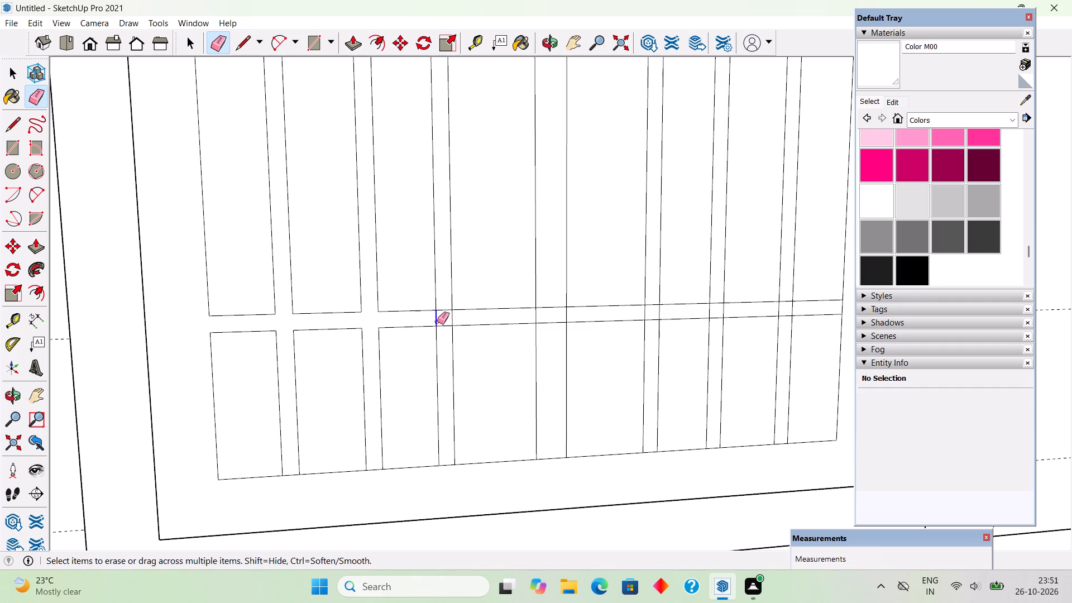
{"action": "left_click", "coordinate": [442, 311]}
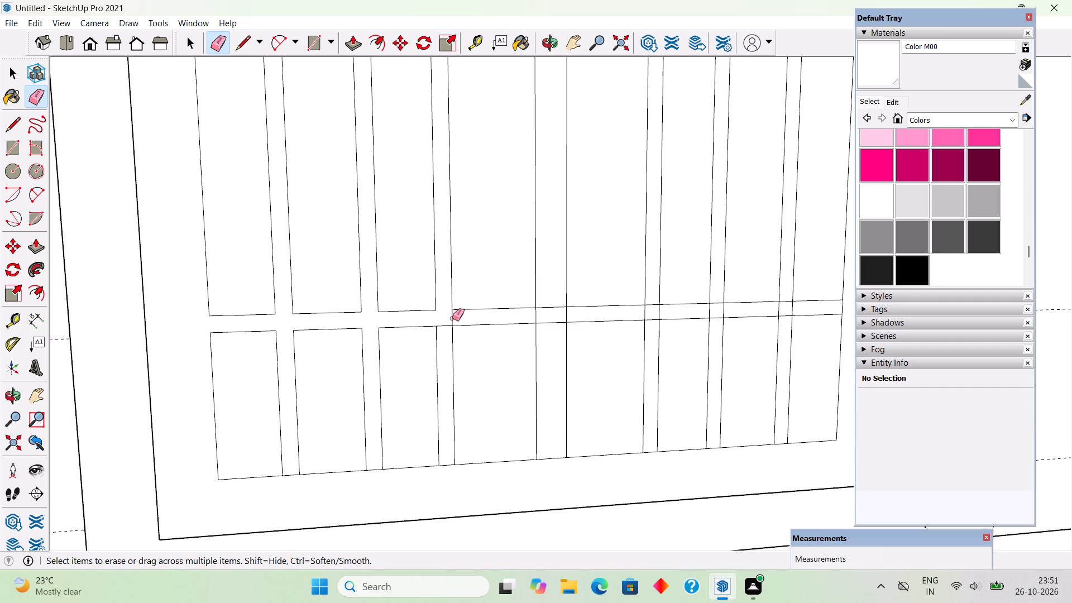
{"action": "left_click", "coordinate": [452, 318]}
{"action": "left_click", "coordinate": [447, 326]}
Erase the four line segments crossing inside the lower horizontal bar's junction with the central mullion.
{"action": "scroll", "coordinate": [346, 341], "scroll_direction": "down", "scroll_amount": 6}
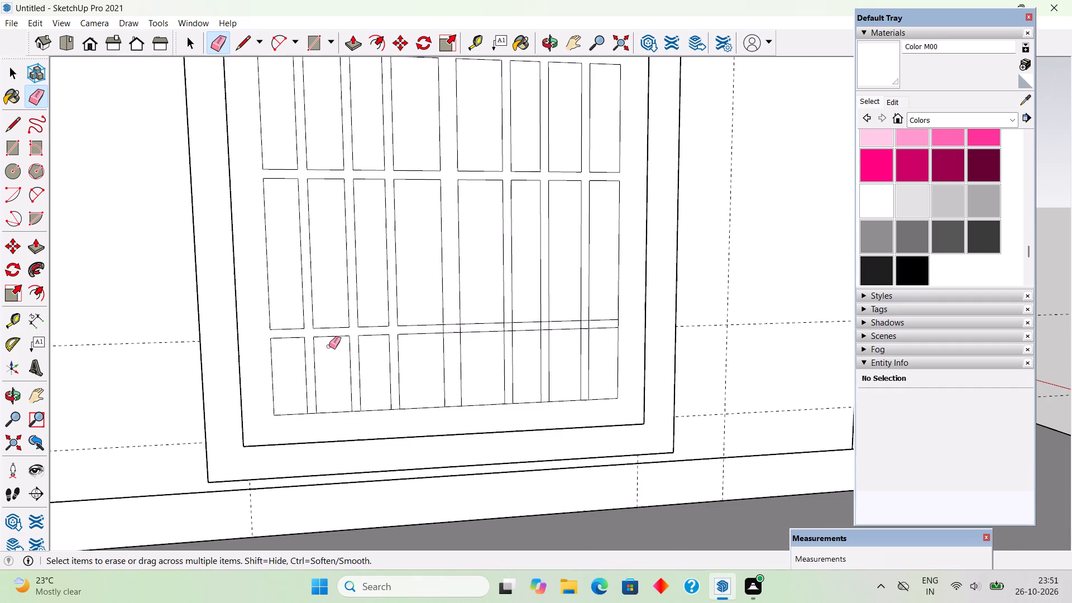
{"action": "scroll", "coordinate": [329, 346], "scroll_direction": "down", "scroll_amount": 1}
{"action": "scroll", "coordinate": [628, 337], "scroll_direction": "up", "scroll_amount": 4}
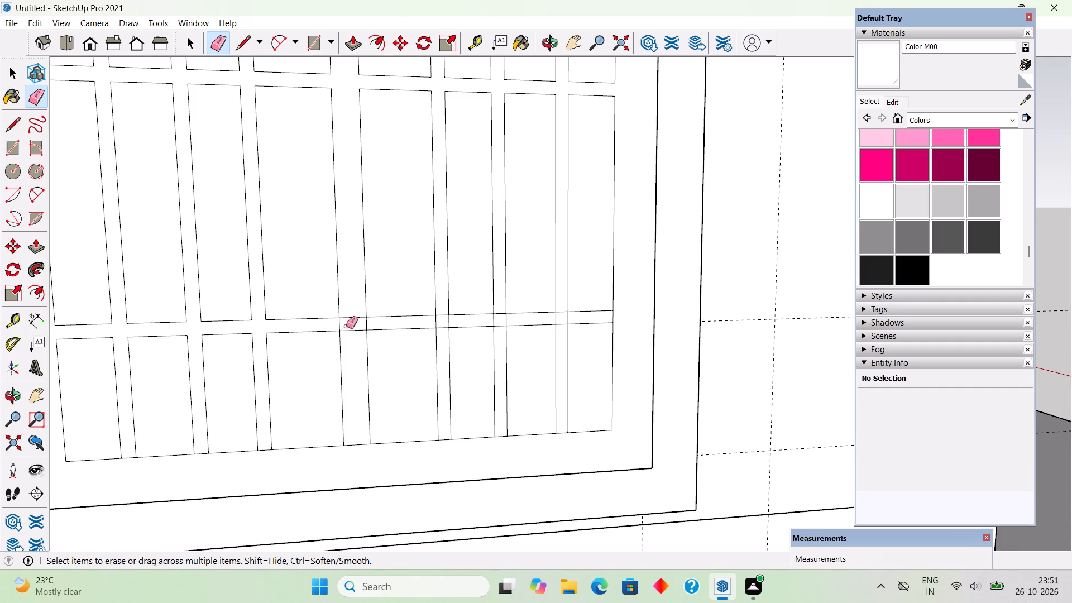
{"action": "left_click", "coordinate": [341, 326]}
{"action": "left_click", "coordinate": [345, 319]}
{"action": "left_click", "coordinate": [350, 332]}
{"action": "left_click", "coordinate": [356, 332]}
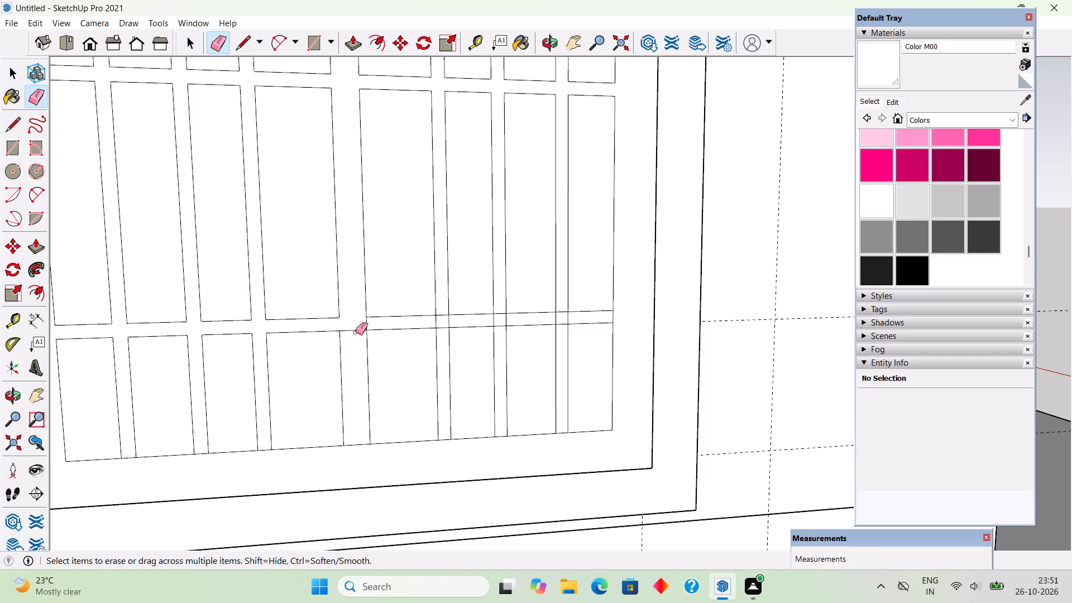
{"action": "left_click", "coordinate": [365, 327]}
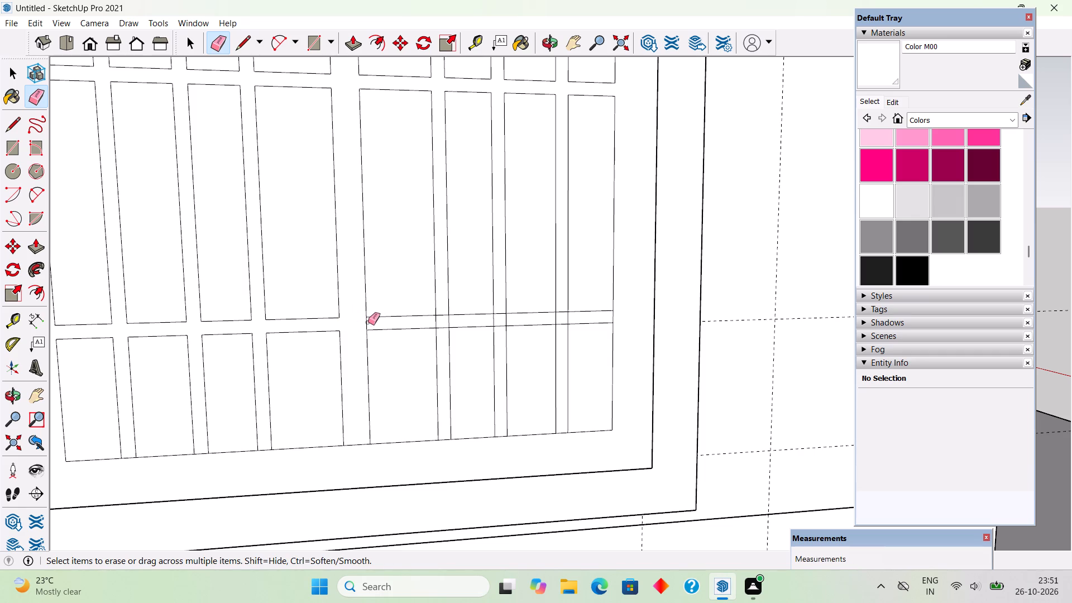
{"action": "left_click", "coordinate": [367, 323]}
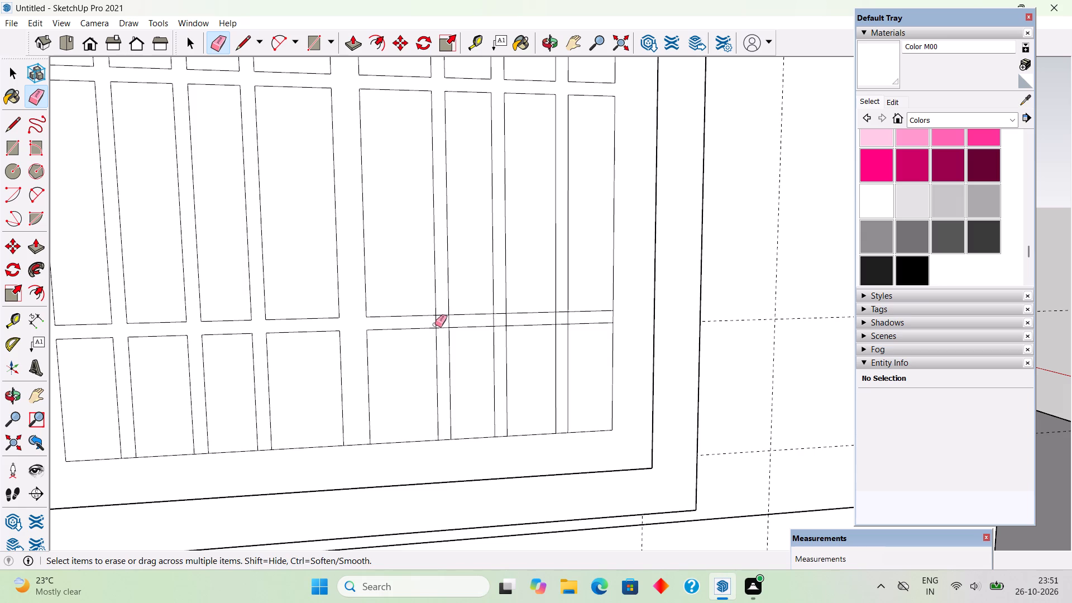
Erase the lines crossing inside the lower horizontal bar's junctions with the first and second vertical bars right of the central mullion.
{"action": "left_click", "coordinate": [435, 324]}
{"action": "left_click", "coordinate": [446, 315]}
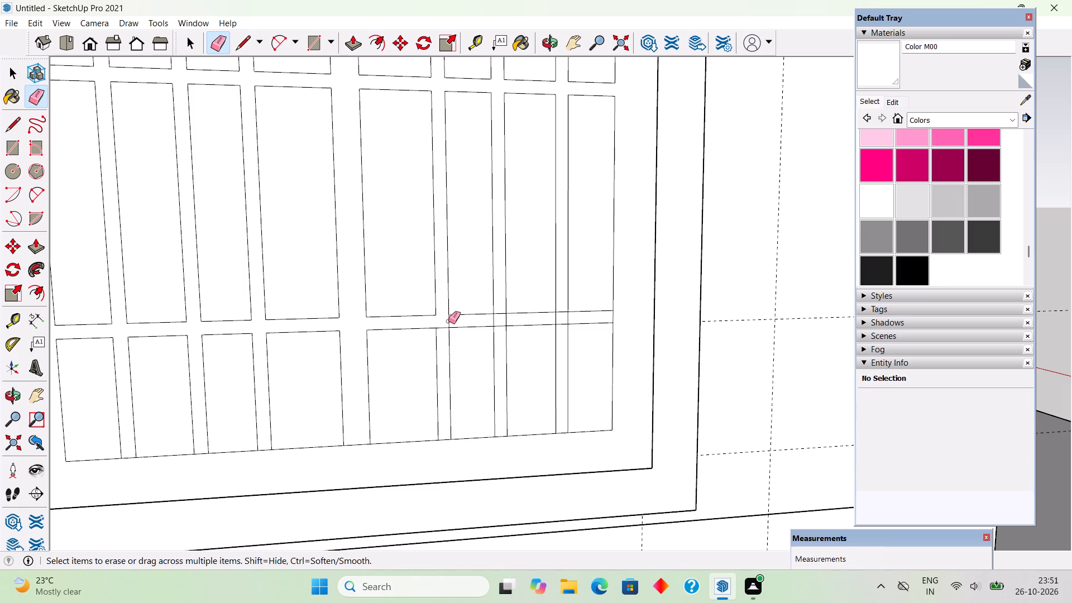
{"action": "left_click", "coordinate": [448, 321]}
{"action": "left_click", "coordinate": [446, 328]}
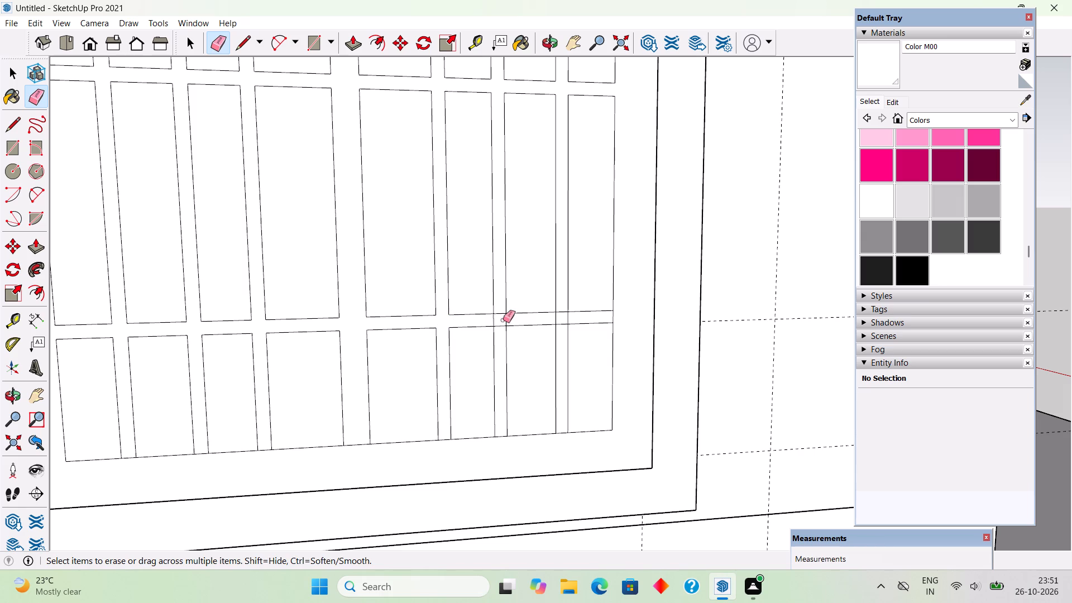
{"action": "left_click", "coordinate": [506, 322]}
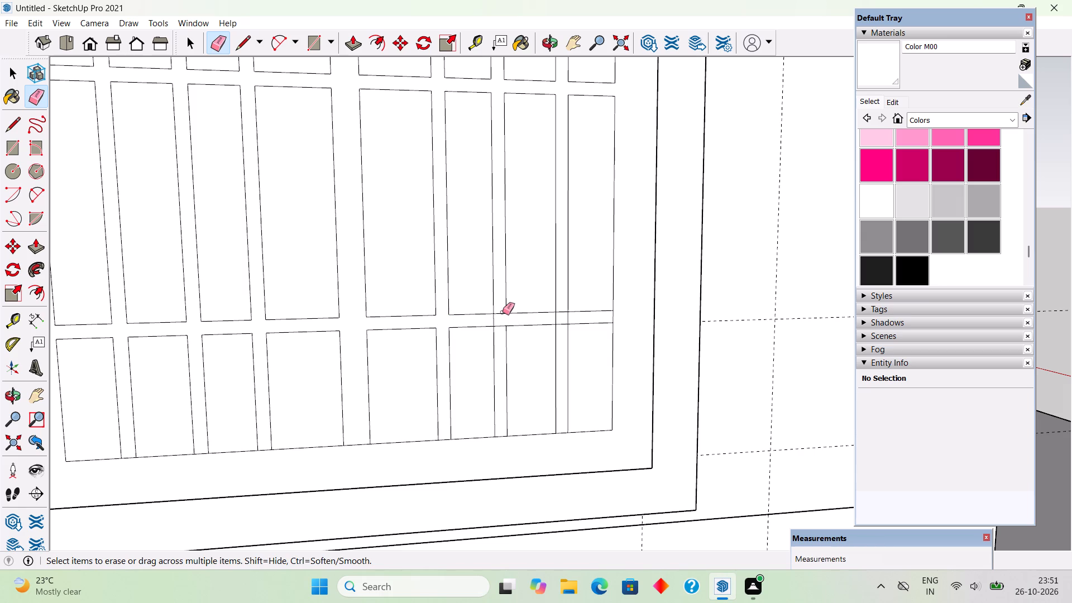
{"action": "left_click", "coordinate": [502, 312]}
{"action": "left_click", "coordinate": [494, 321]}
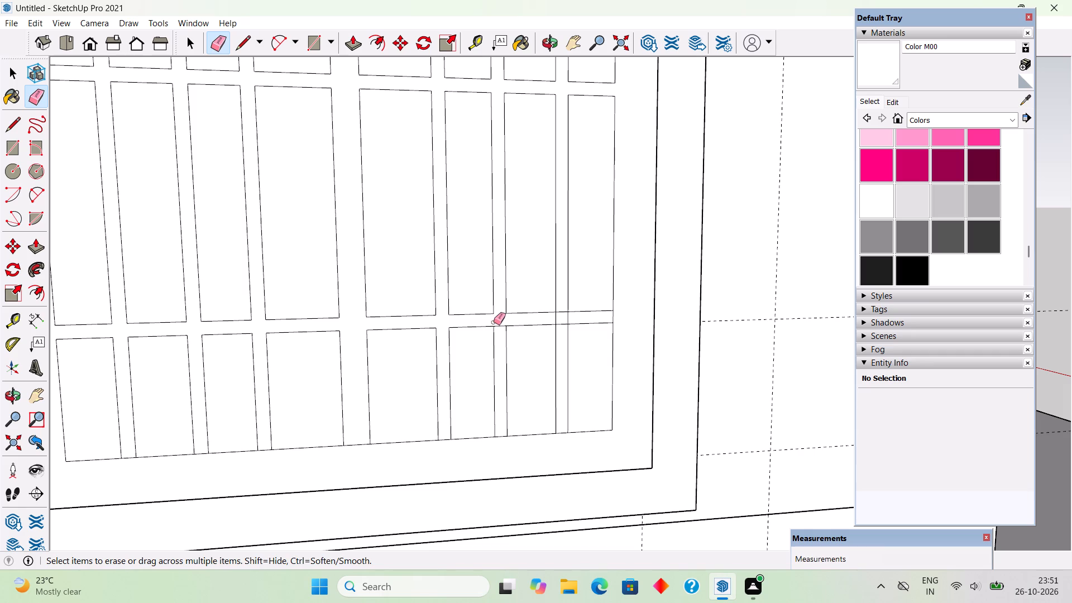
{"action": "left_click", "coordinate": [500, 328]}
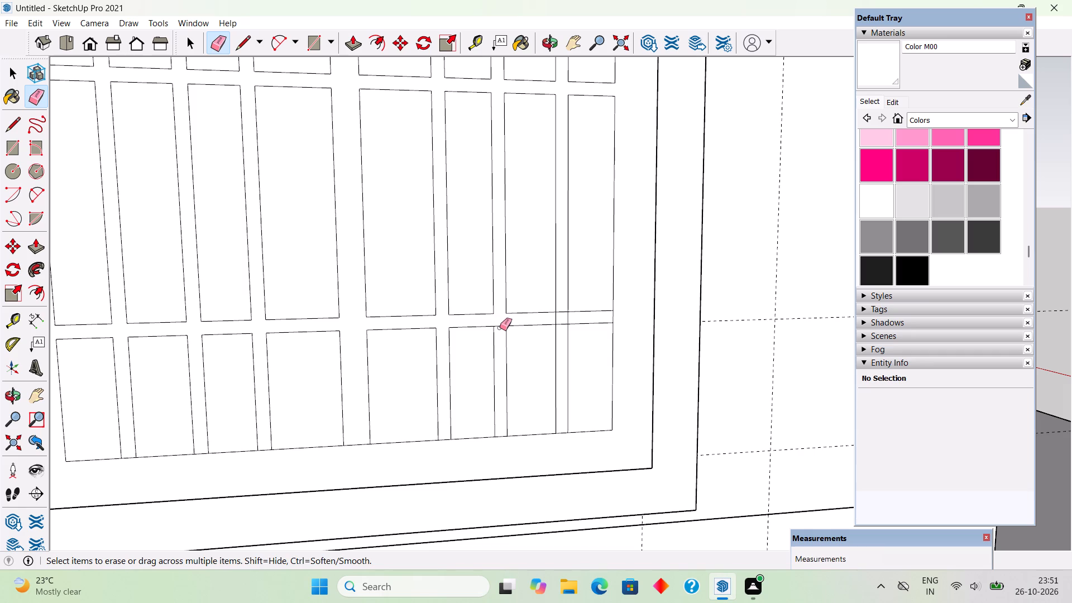
{"action": "left_click", "coordinate": [500, 328]}
{"action": "scroll", "coordinate": [500, 324], "scroll_direction": "up", "scroll_amount": 4}
{"action": "left_click", "coordinate": [501, 327]}
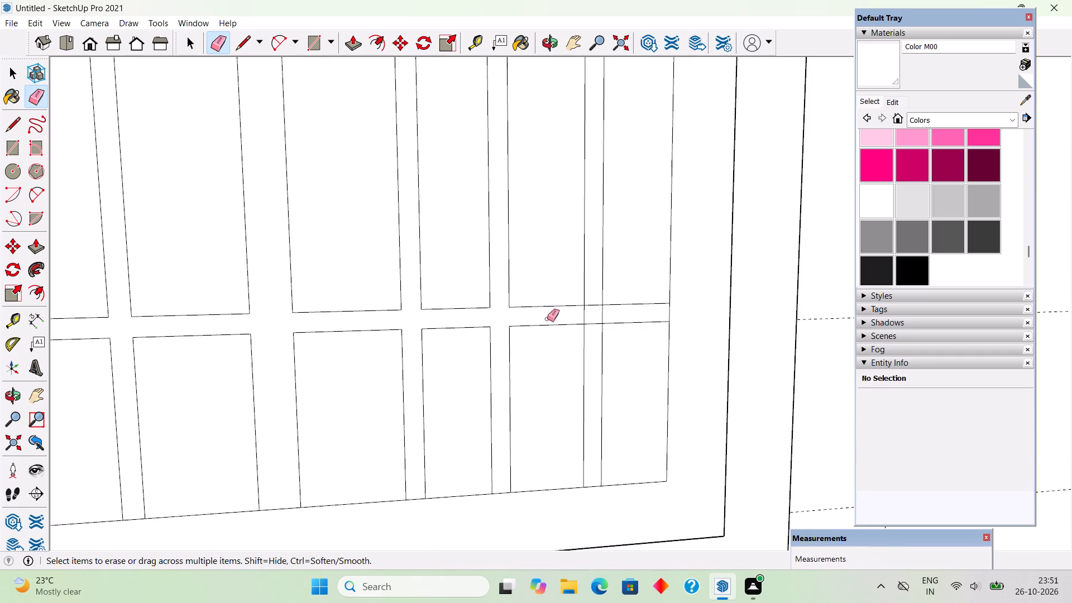
Erase the four line segments crossing inside the lower horizontal bar's junction with the rightmost vertical bar.
{"action": "left_click", "coordinate": [583, 316]}
{"action": "left_click", "coordinate": [594, 306]}
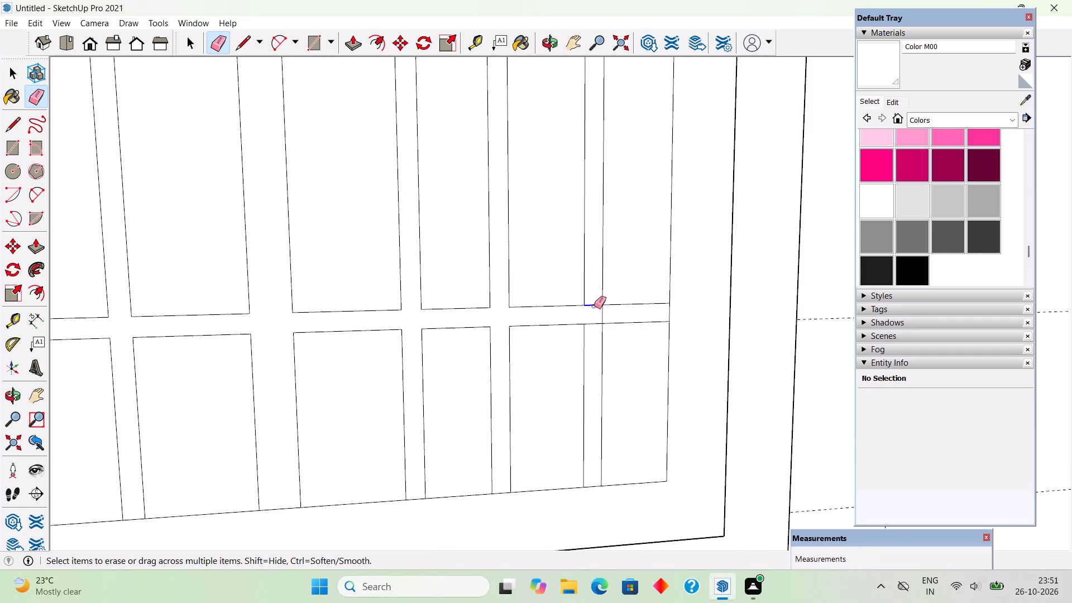
{"action": "left_click", "coordinate": [604, 315]}
{"action": "left_click", "coordinate": [594, 324]}
Erase the bottom edge segments closing the lower ends of the three left vertical bars and the central mullion.
{"action": "scroll", "coordinate": [593, 291], "scroll_direction": "down", "scroll_amount": 4}
{"action": "left_click", "coordinate": [645, 306]}
{"action": "scroll", "coordinate": [581, 253], "scroll_direction": "down", "scroll_amount": 4}
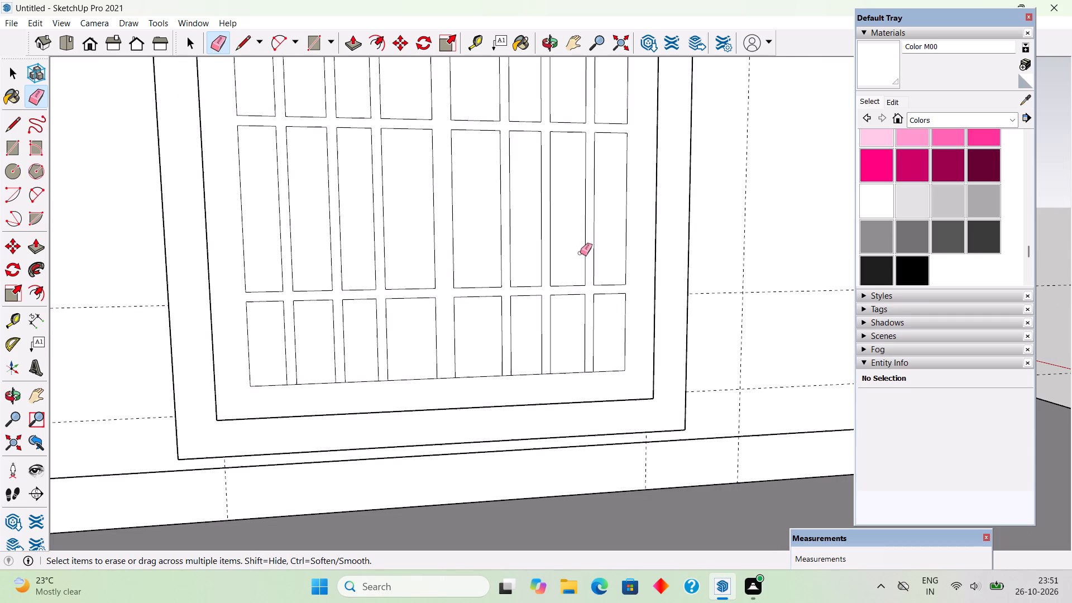
{"action": "scroll", "coordinate": [266, 406], "scroll_direction": "up", "scroll_amount": 5}
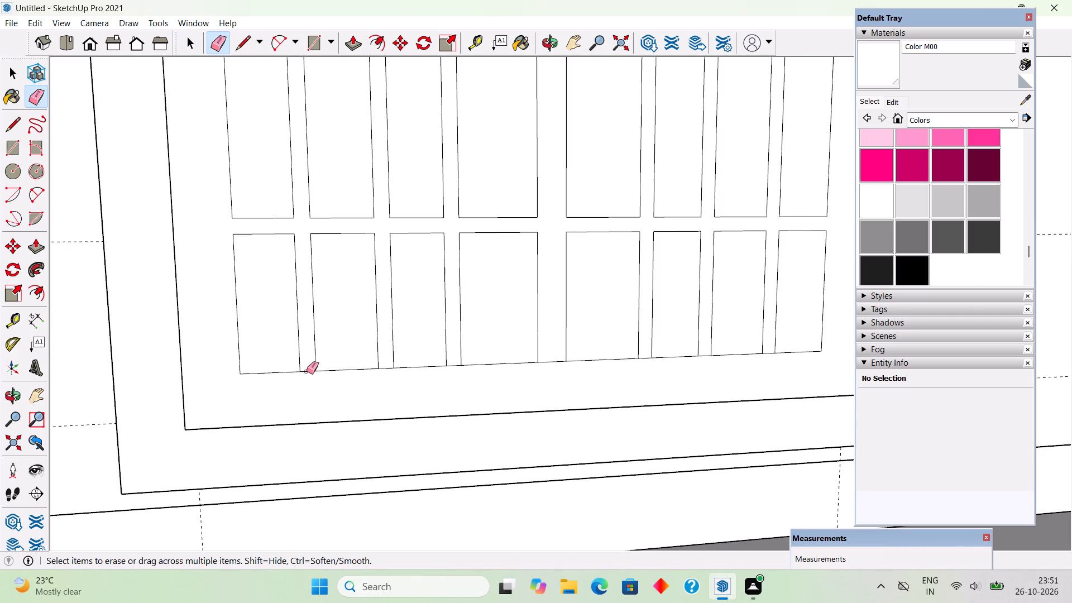
{"action": "left_click", "coordinate": [309, 371]}
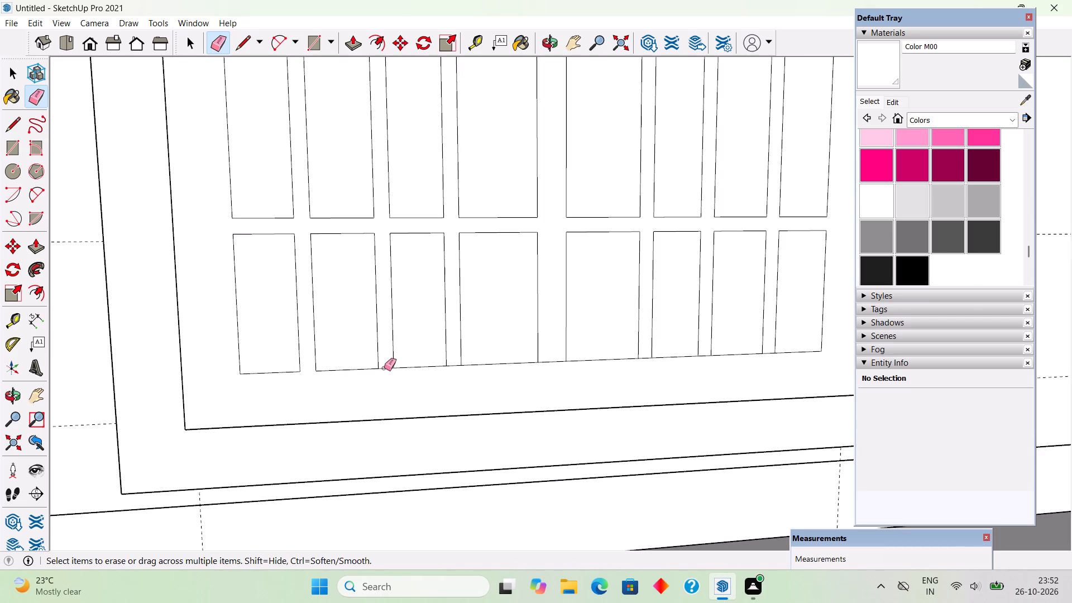
{"action": "left_click", "coordinate": [384, 368]}
{"action": "left_click", "coordinate": [451, 366]}
{"action": "left_click", "coordinate": [552, 362]}
Erase the bottom edge segments closing the lower ends of the three vertical bars right of the central mullion.
{"action": "scroll", "coordinate": [544, 377], "scroll_direction": "down", "scroll_amount": 4}
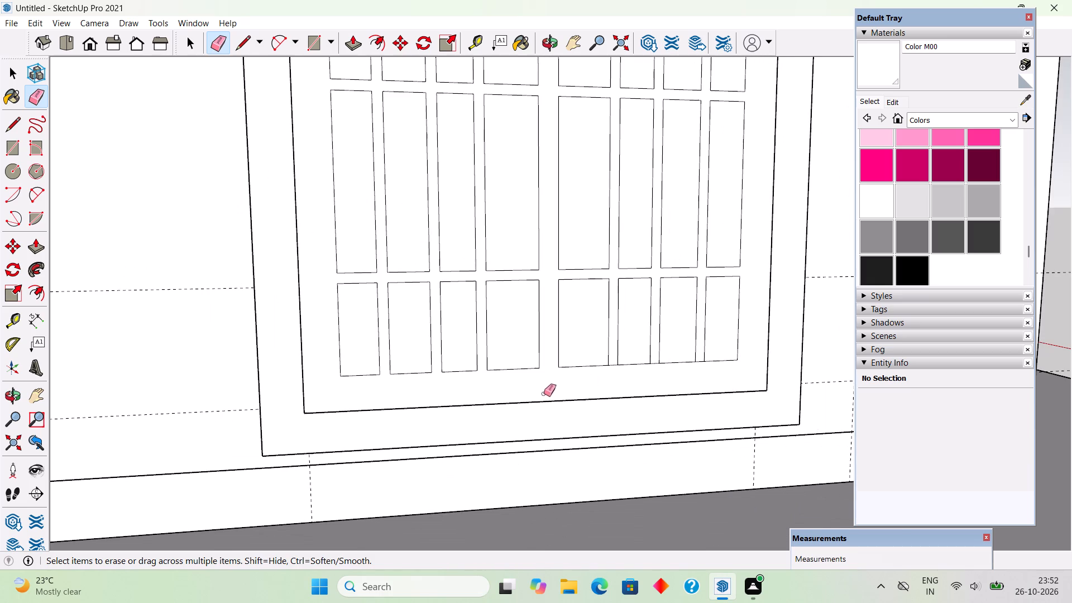
{"action": "scroll", "coordinate": [614, 361], "scroll_direction": "up", "scroll_amount": 3}
{"action": "left_click", "coordinate": [612, 365]}
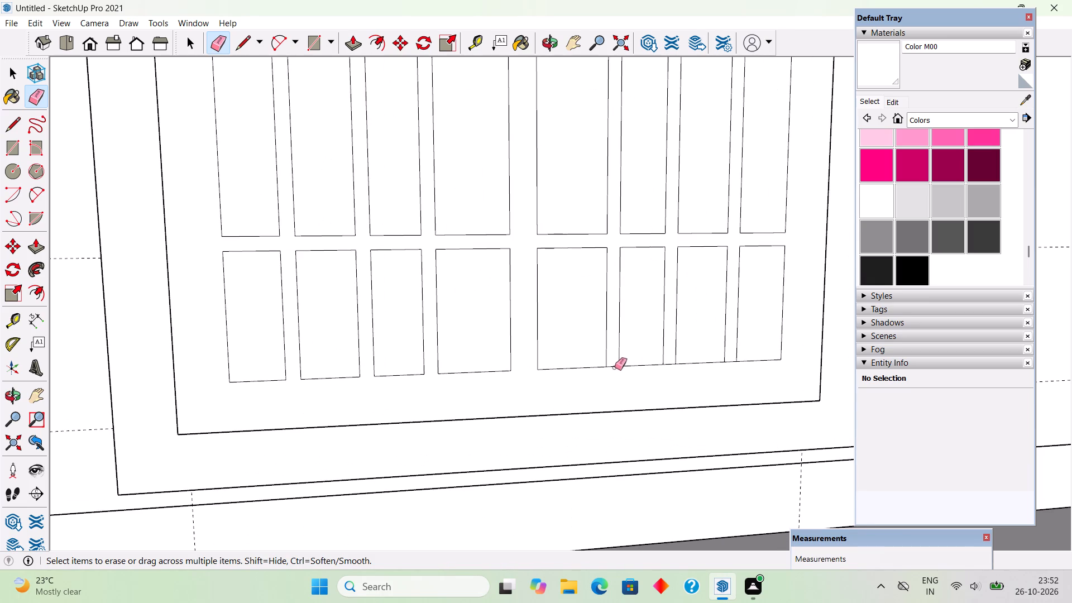
{"action": "left_click", "coordinate": [612, 368]}
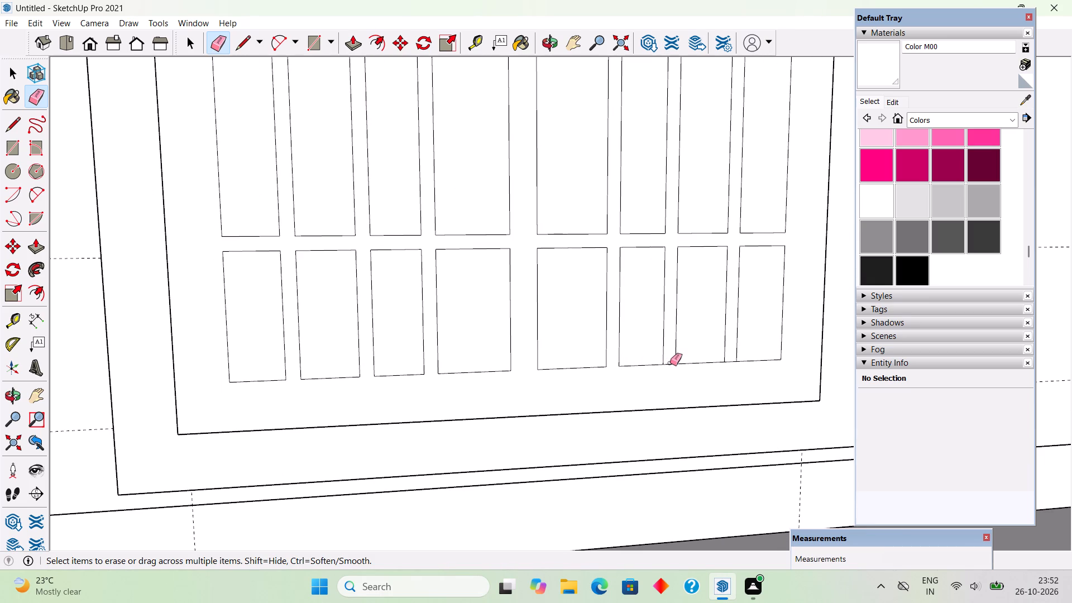
{"action": "left_click", "coordinate": [670, 363]}
{"action": "left_click", "coordinate": [730, 360]}
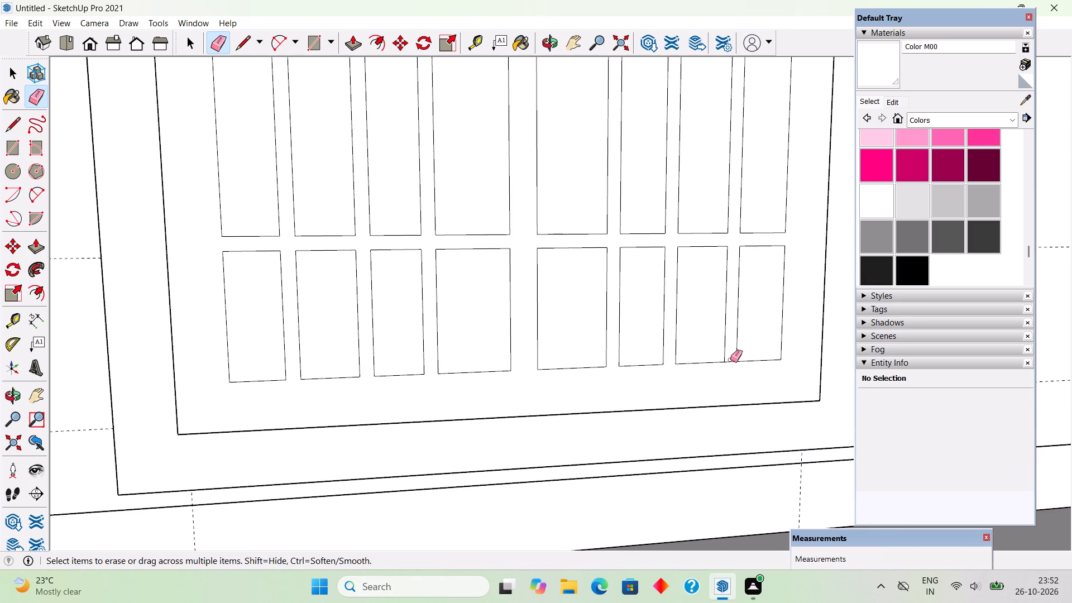
{"action": "left_click", "coordinate": [730, 362]}
{"action": "scroll", "coordinate": [730, 362], "scroll_direction": "down", "scroll_amount": 4}
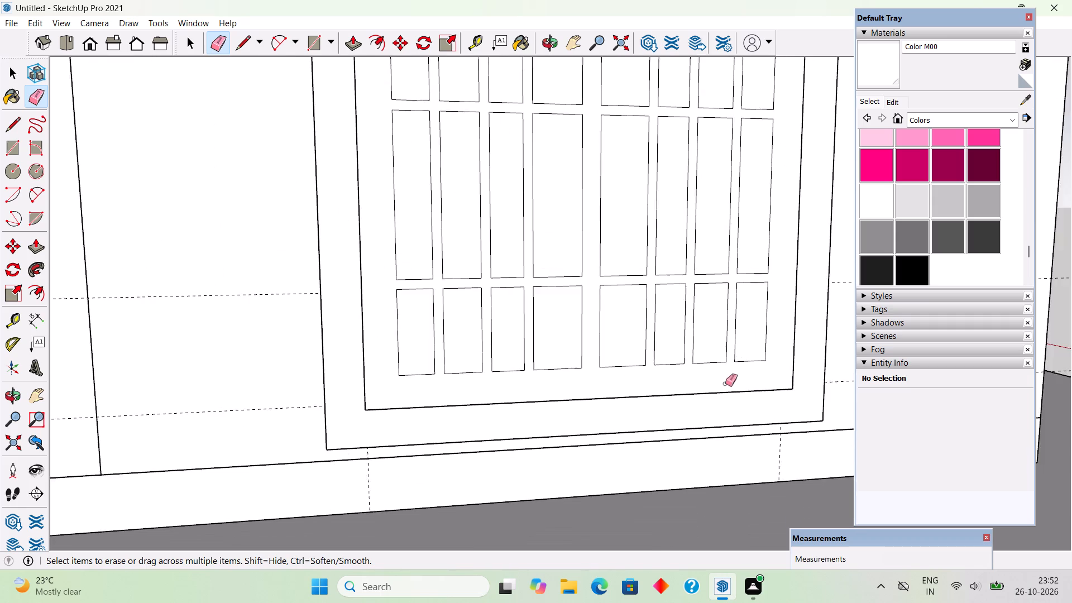
{"action": "scroll", "coordinate": [723, 390], "scroll_direction": "down", "scroll_amount": 9}
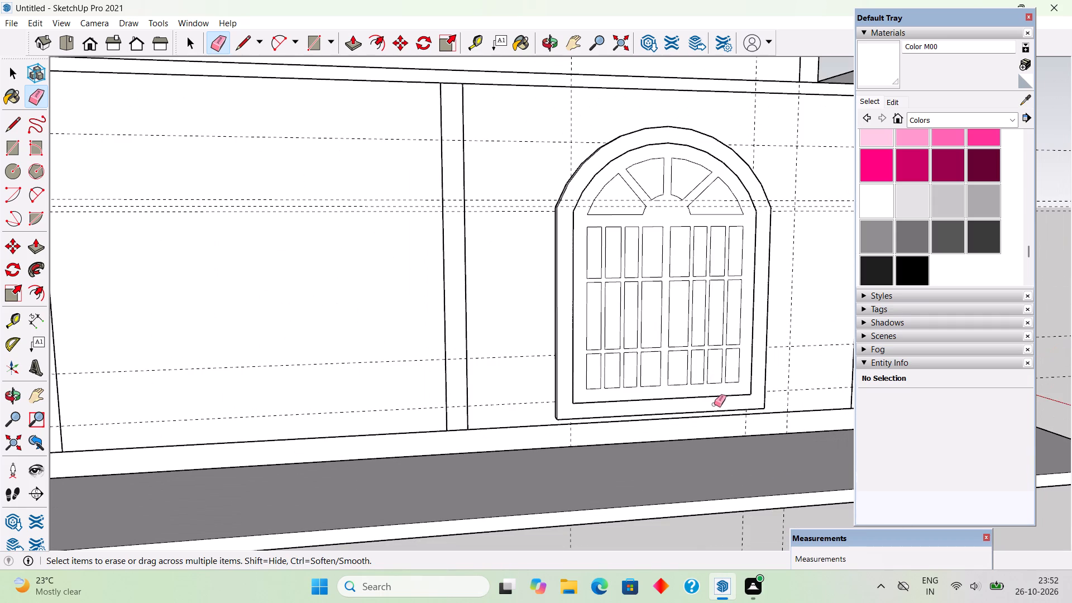
Delete the four pane faces left of the central mullion in the window's top row.
{"action": "key", "text": "space"}
{"action": "scroll", "coordinate": [751, 254], "scroll_direction": "up", "scroll_amount": 6}
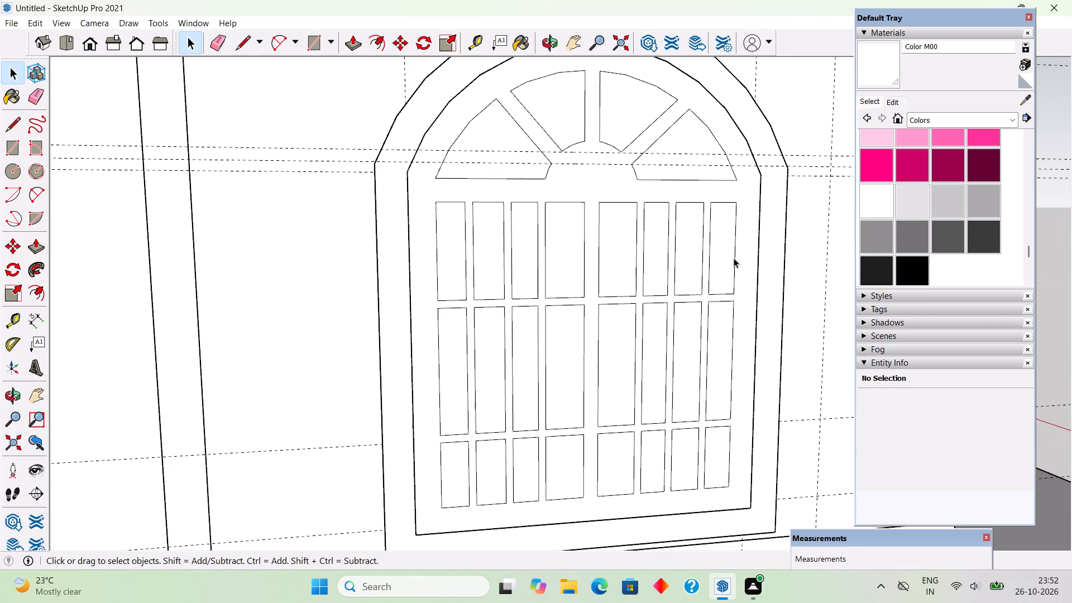
{"action": "left_click", "coordinate": [454, 266]}
{"action": "key", "text": "Delete"}
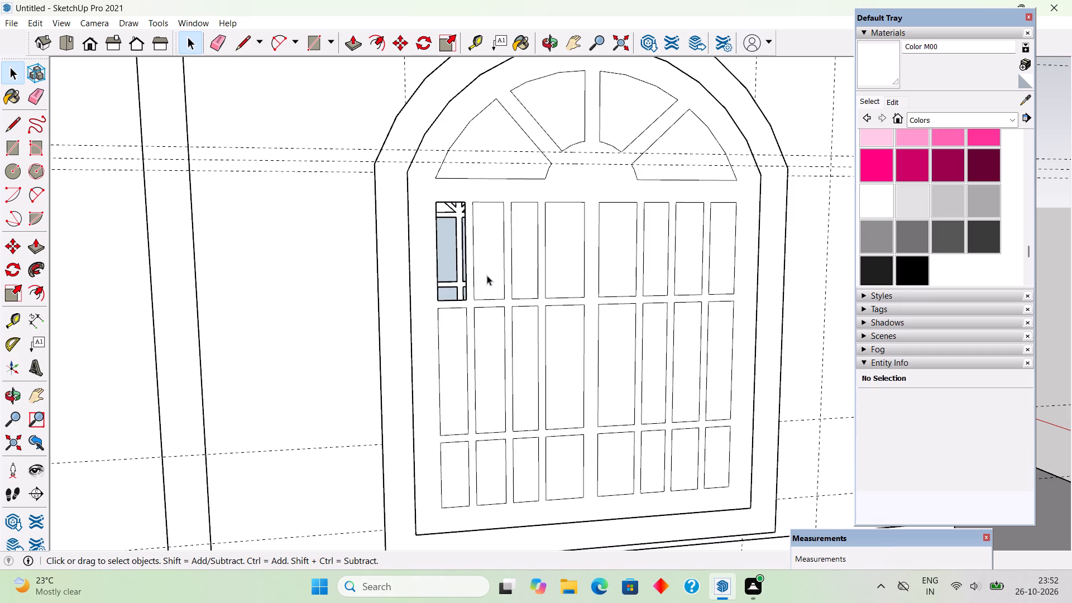
{"action": "left_click", "coordinate": [487, 275]}
{"action": "key", "text": "Delete"}
{"action": "left_click", "coordinate": [530, 274]}
{"action": "key", "text": "Delete"}
{"action": "key", "text": "Delete"}
{"action": "left_click", "coordinate": [564, 274]}
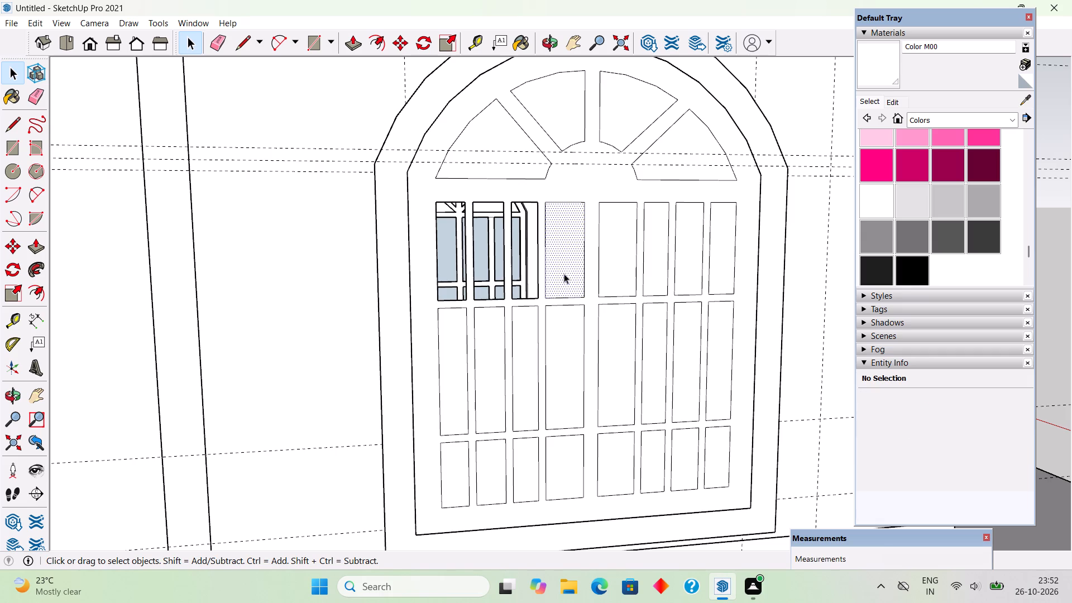
{"action": "key", "text": "Delete"}
{"action": "left_click", "coordinate": [570, 273]}
Delete the four pane faces right of the central mullion in the window's top row.
{"action": "middle_click_drag", "start_coordinate": [582, 298], "coordinate": [639, 331]}
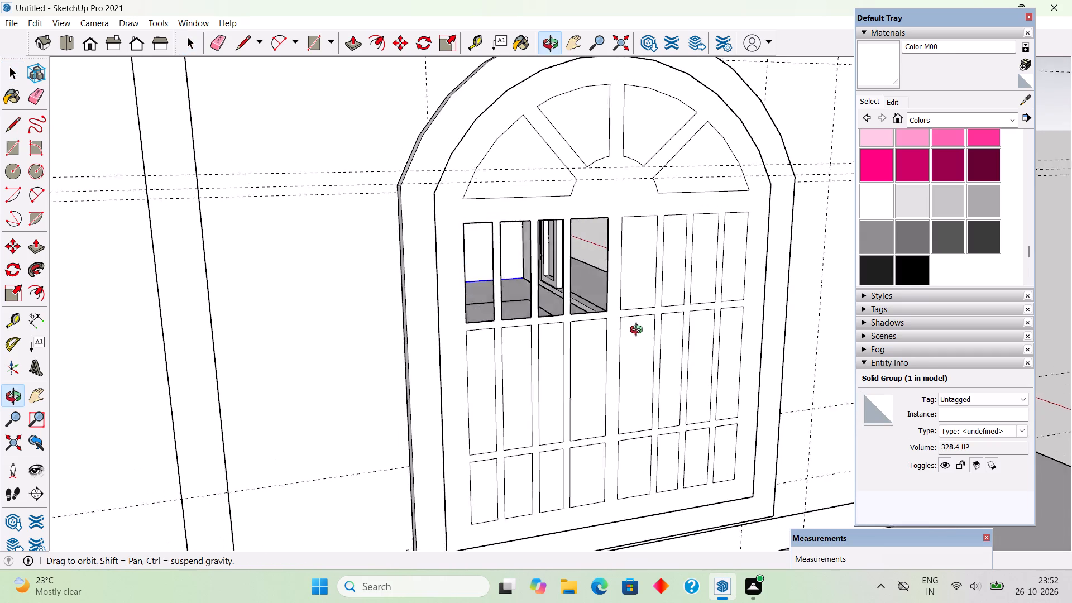
{"action": "middle_click_drag", "start_coordinate": [639, 331], "coordinate": [650, 332]}
{"action": "scroll", "coordinate": [653, 272], "scroll_direction": "up", "scroll_amount": 2}
{"action": "left_click", "coordinate": [651, 271]}
{"action": "key", "text": "Delete"}
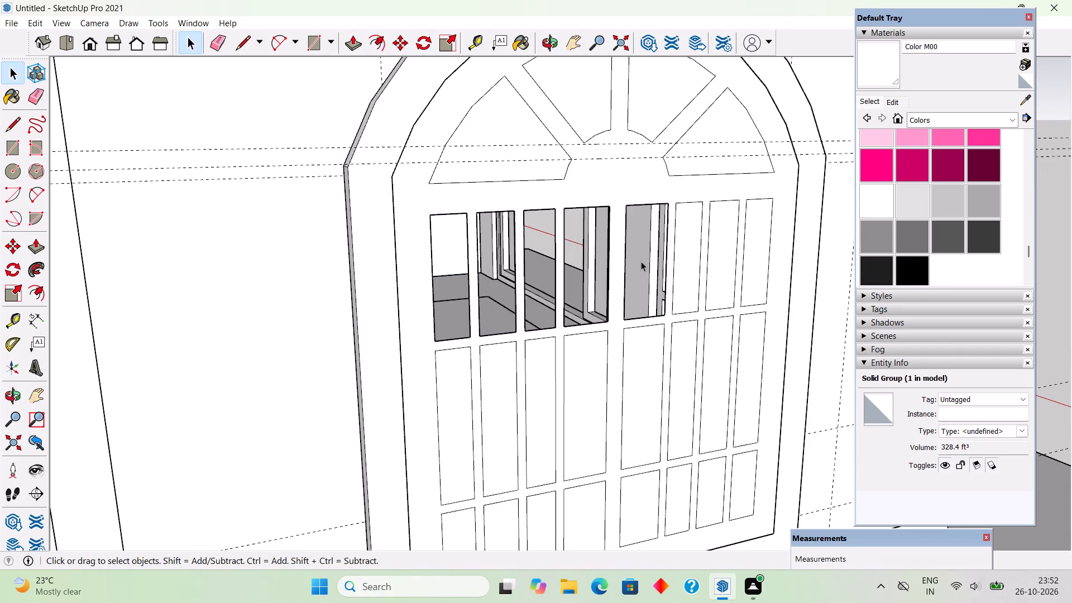
{"action": "left_click", "coordinate": [685, 272]}
{"action": "key", "text": "Delete"}
{"action": "left_click", "coordinate": [720, 267]}
{"action": "key", "text": "Delete"}
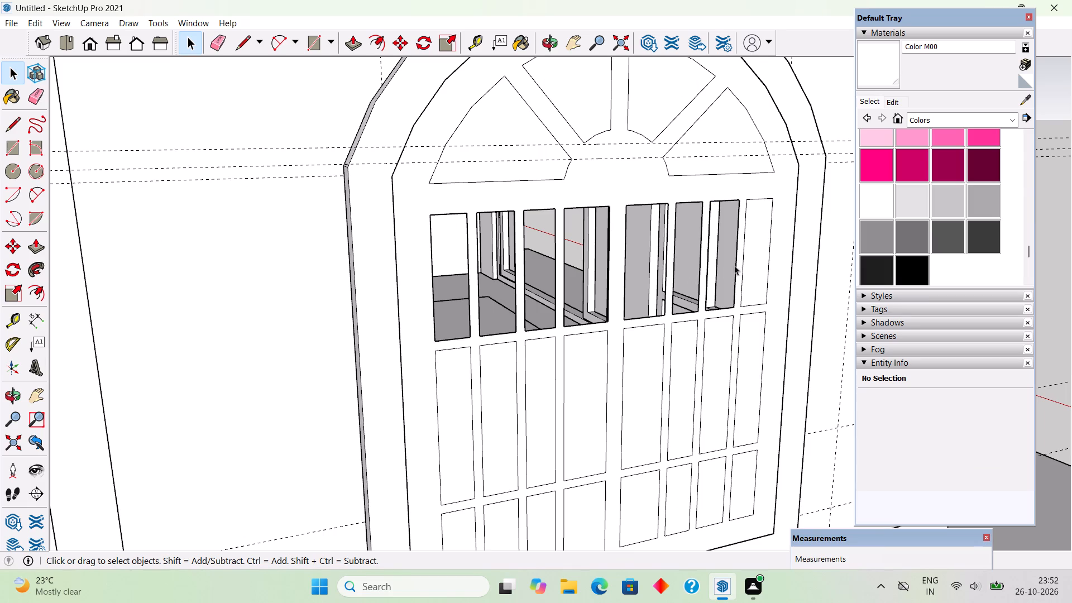
{"action": "left_click", "coordinate": [761, 269]}
{"action": "key", "text": "Delete"}
Delete the four pane faces right of the central mullion in the window's middle row.
{"action": "left_click", "coordinate": [748, 372]}
{"action": "key", "text": "Delete"}
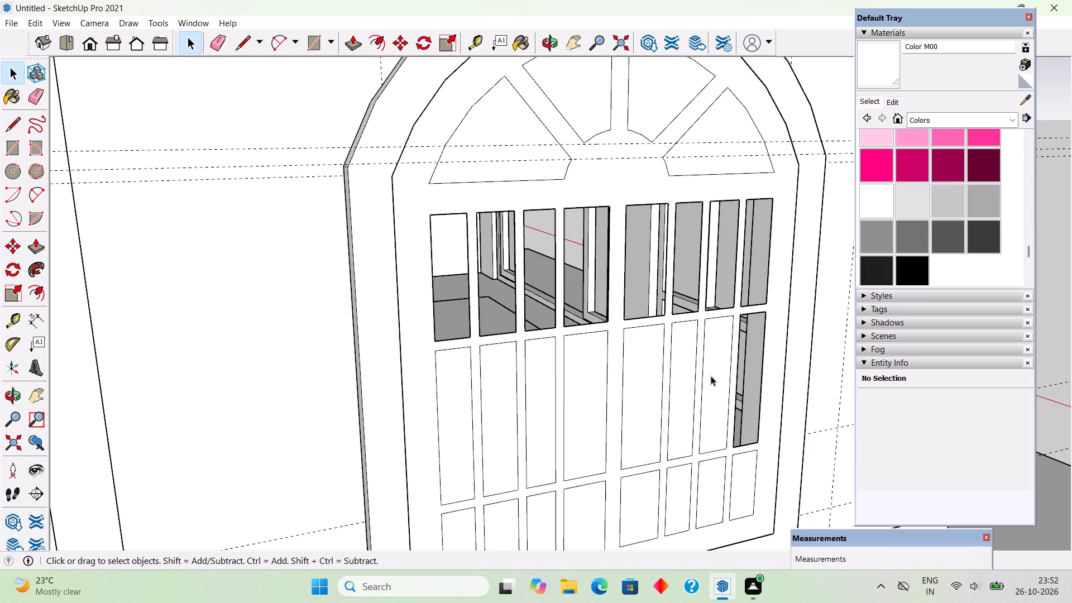
{"action": "left_click", "coordinate": [711, 376]}
{"action": "key", "text": "Delete"}
{"action": "left_click", "coordinate": [672, 386]}
{"action": "key", "text": "Delete"}
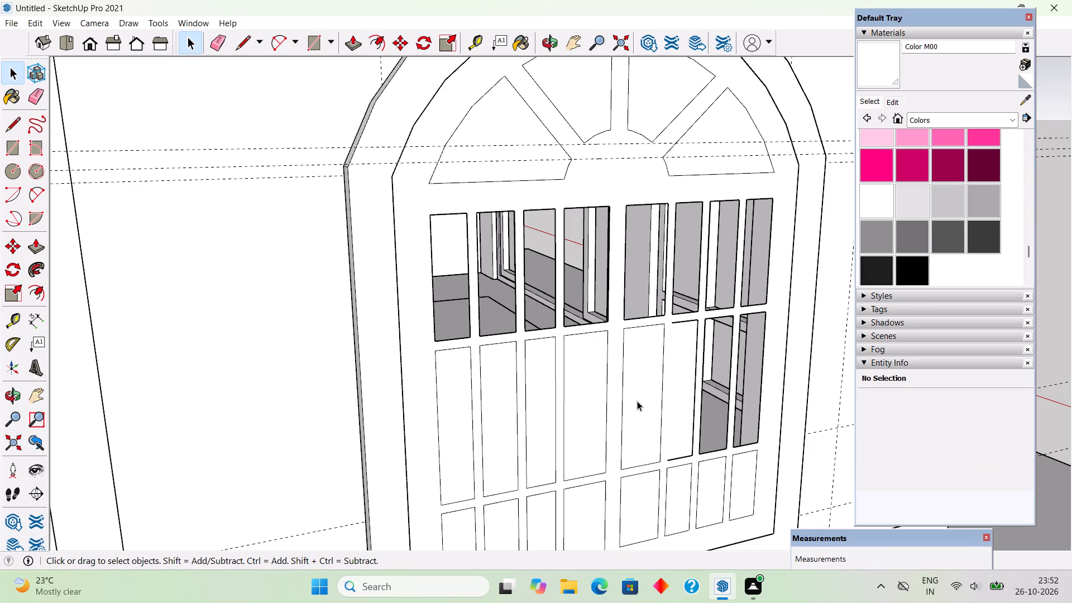
{"action": "key", "text": "ctrl+z"}
{"action": "left_click", "coordinate": [677, 394]}
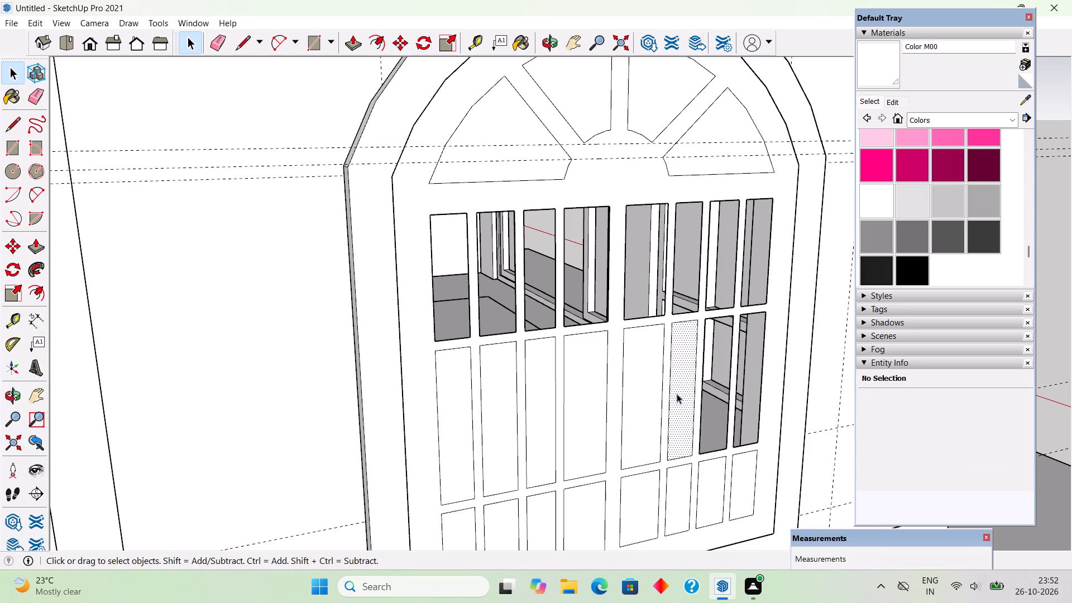
{"action": "key", "text": "Delete"}
{"action": "left_click", "coordinate": [636, 421]}
{"action": "key", "text": "Delete"}
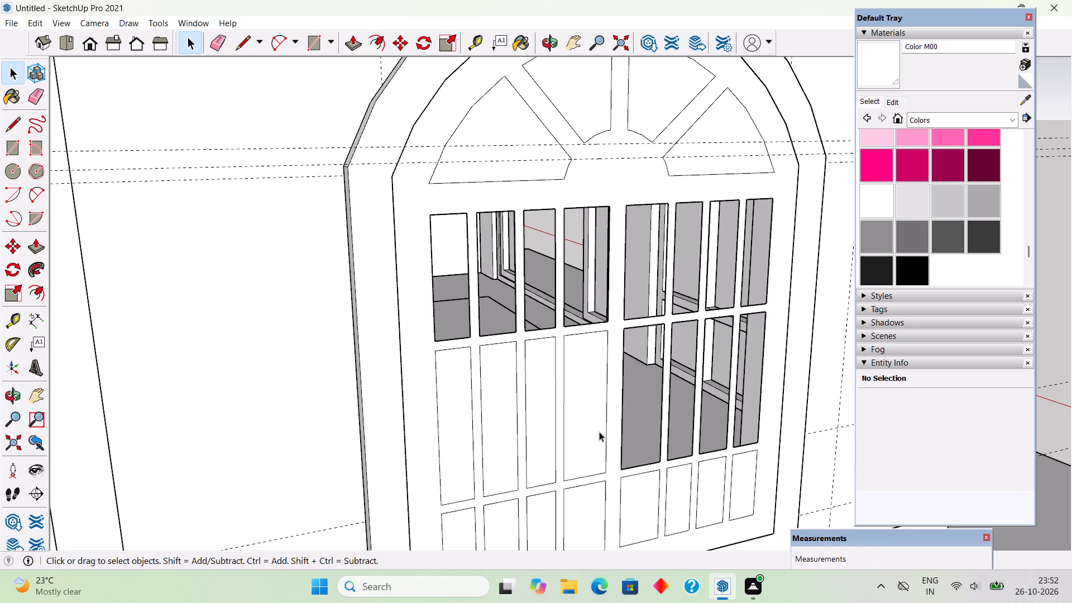
Delete the four pane faces left of the central mullion in the window's middle row.
{"action": "left_click", "coordinate": [599, 432]}
{"action": "key", "text": "Delete"}
{"action": "left_click", "coordinate": [539, 441]}
{"action": "key", "text": "Delete"}
{"action": "left_click", "coordinate": [505, 451]}
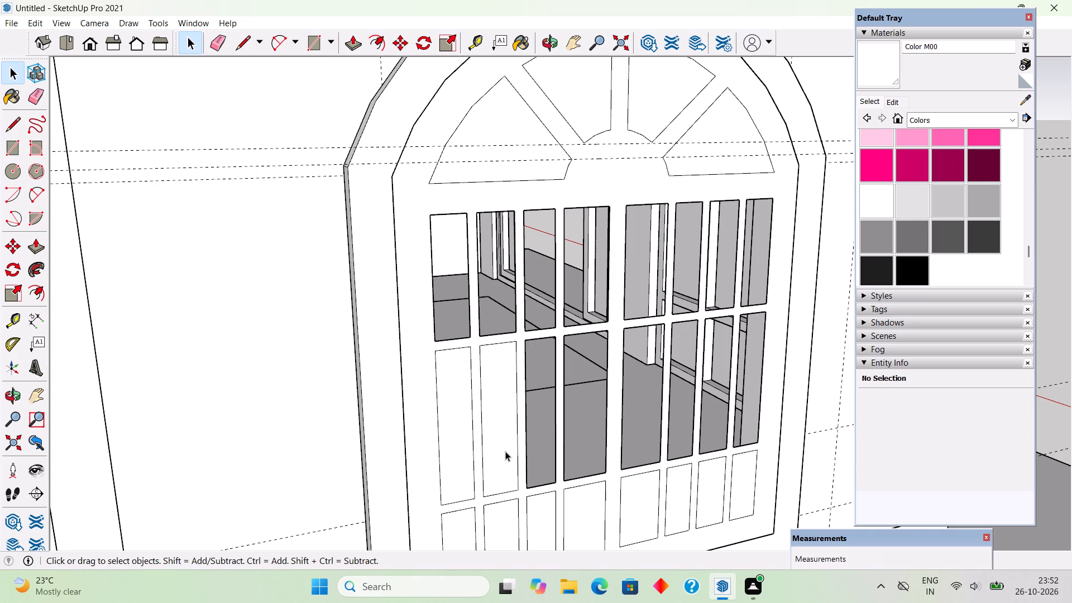
{"action": "key", "text": "Delete"}
{"action": "left_click", "coordinate": [467, 457]}
{"action": "key", "text": "Delete"}
Delete the four pane faces left of the central mullion in the window's bottom row.
{"action": "scroll", "coordinate": [365, 374], "scroll_direction": "down", "scroll_amount": 5}
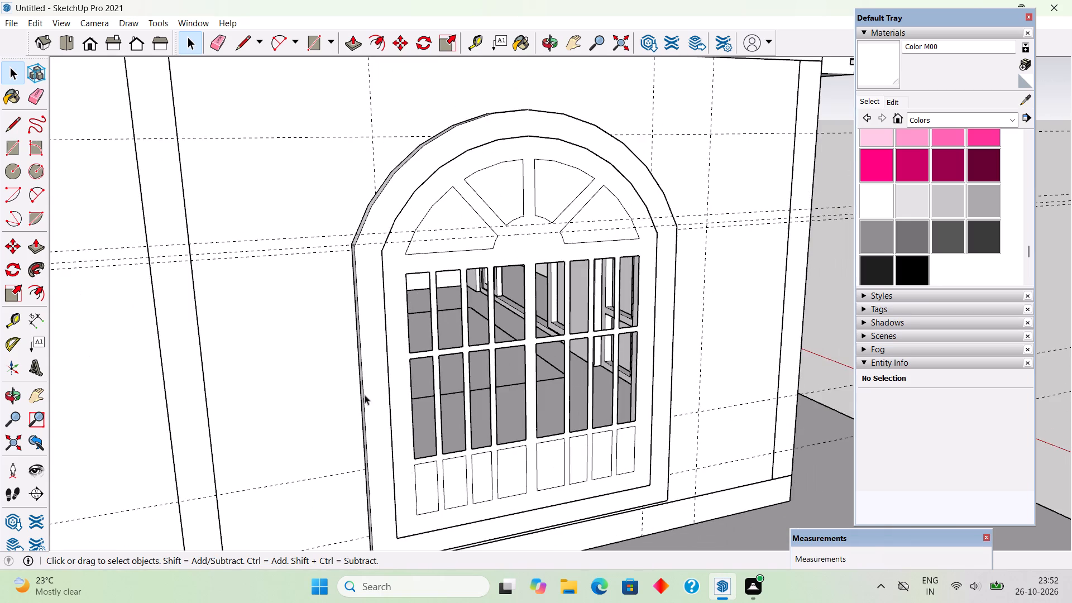
{"action": "scroll", "coordinate": [434, 489], "scroll_direction": "up", "scroll_amount": 5}
{"action": "left_click", "coordinate": [435, 490]}
{"action": "key", "text": "Delete"}
{"action": "left_click", "coordinate": [462, 483]}
{"action": "key", "text": "Delete"}
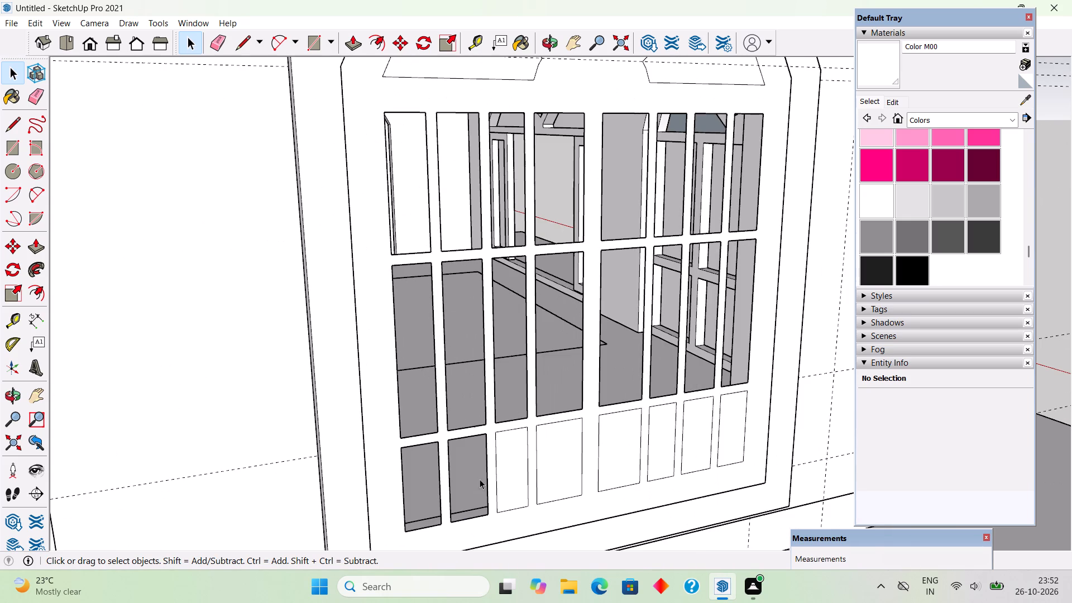
{"action": "left_click", "coordinate": [510, 475]}
{"action": "key", "text": "Delete"}
{"action": "left_click", "coordinate": [555, 470]}
{"action": "key", "text": "Delete"}
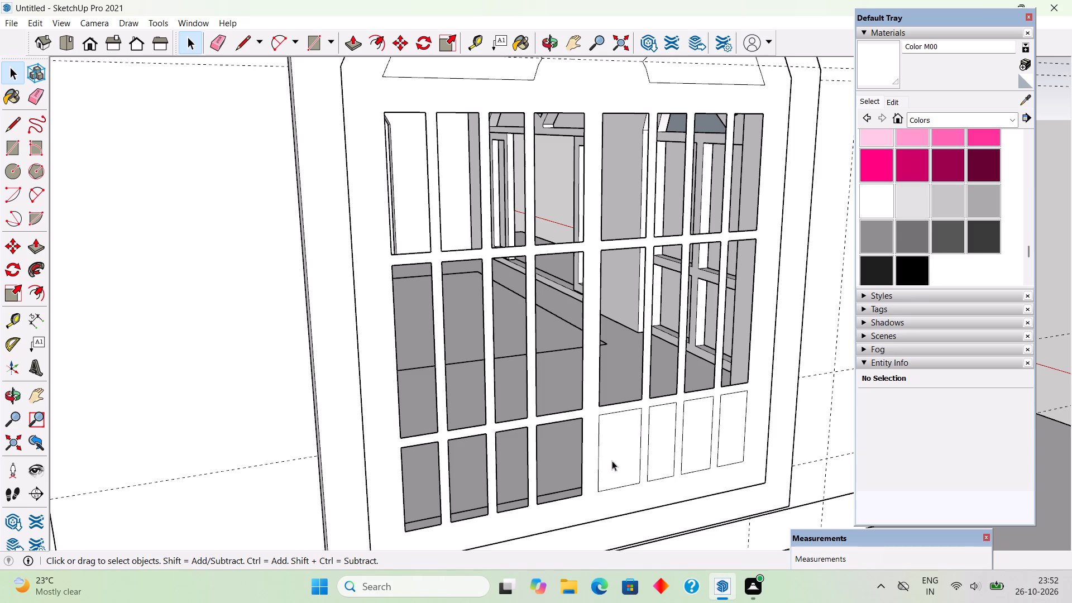
Delete the four pane faces right of the central mullion in the window's bottom row.
{"action": "left_click", "coordinate": [612, 461]}
{"action": "key", "text": "Delete"}
{"action": "left_click", "coordinate": [663, 458]}
{"action": "key", "text": "Delete"}
{"action": "left_click", "coordinate": [696, 453]}
{"action": "key", "text": "Delete"}
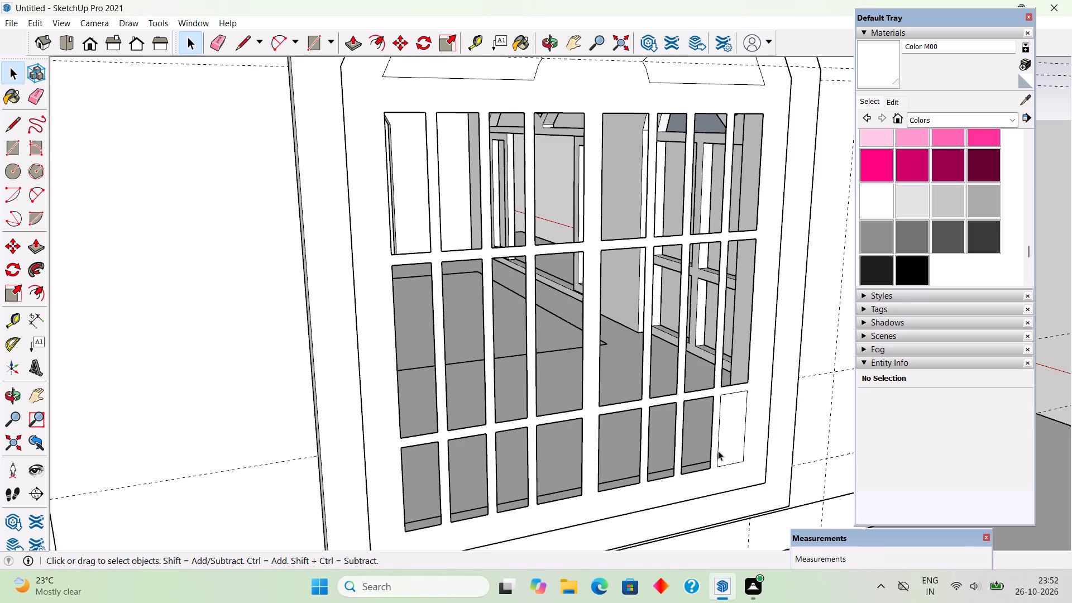
{"action": "left_click", "coordinate": [727, 449]}
{"action": "key", "text": "Delete"}
Delete the four fan-shaped pane faces in the window's arched head.
{"action": "scroll", "coordinate": [636, 443], "scroll_direction": "down", "scroll_amount": 4}
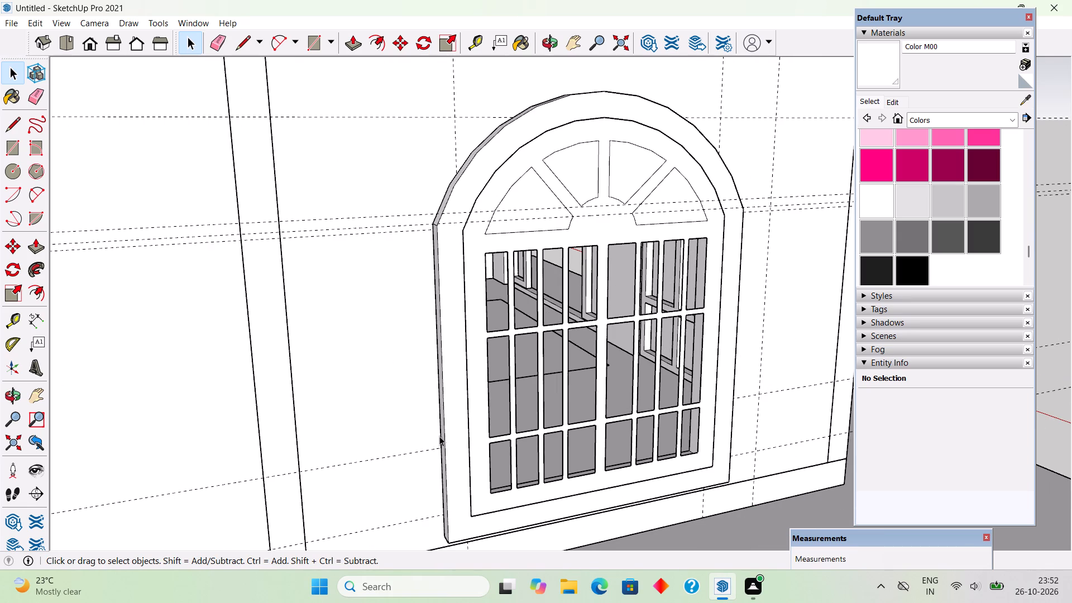
{"action": "scroll", "coordinate": [431, 436], "scroll_direction": "down", "scroll_amount": 1}
{"action": "scroll", "coordinate": [629, 217], "scroll_direction": "up", "scroll_amount": 4}
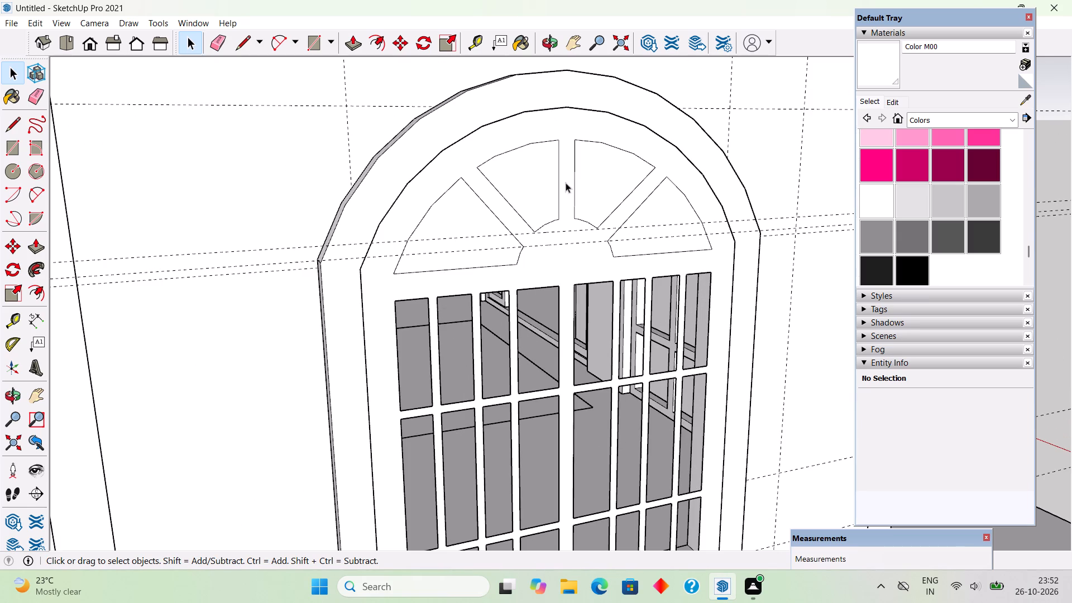
{"action": "left_click", "coordinate": [475, 219]}
{"action": "key", "text": "Delete"}
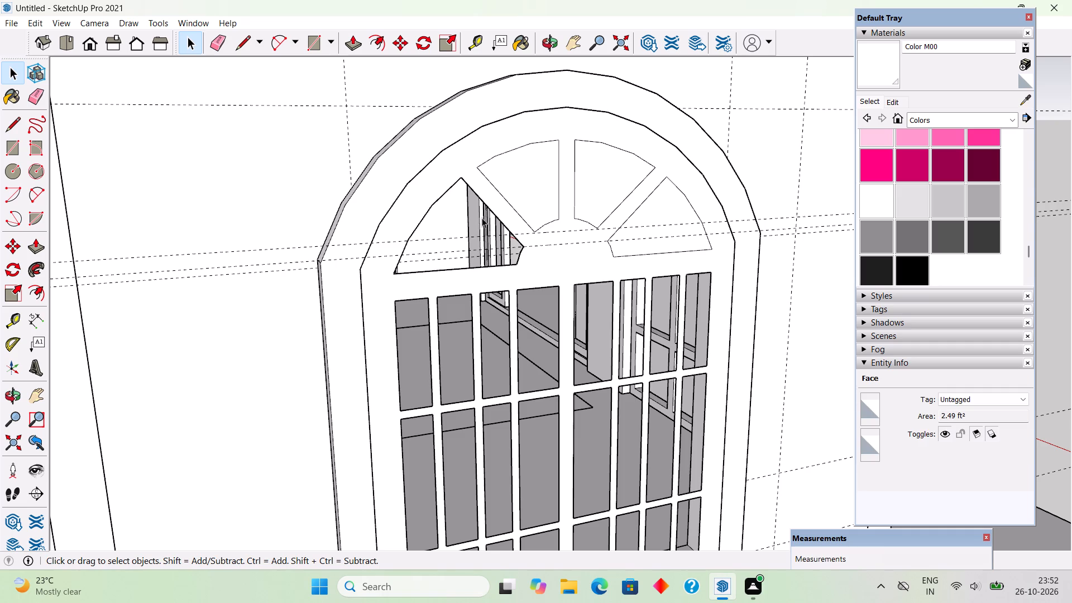
{"action": "left_click", "coordinate": [523, 193]}
{"action": "key", "text": "Delete"}
{"action": "left_click", "coordinate": [606, 199]}
{"action": "key", "text": "Delete"}
{"action": "left_click", "coordinate": [652, 216]}
{"action": "key", "text": "Delete"}
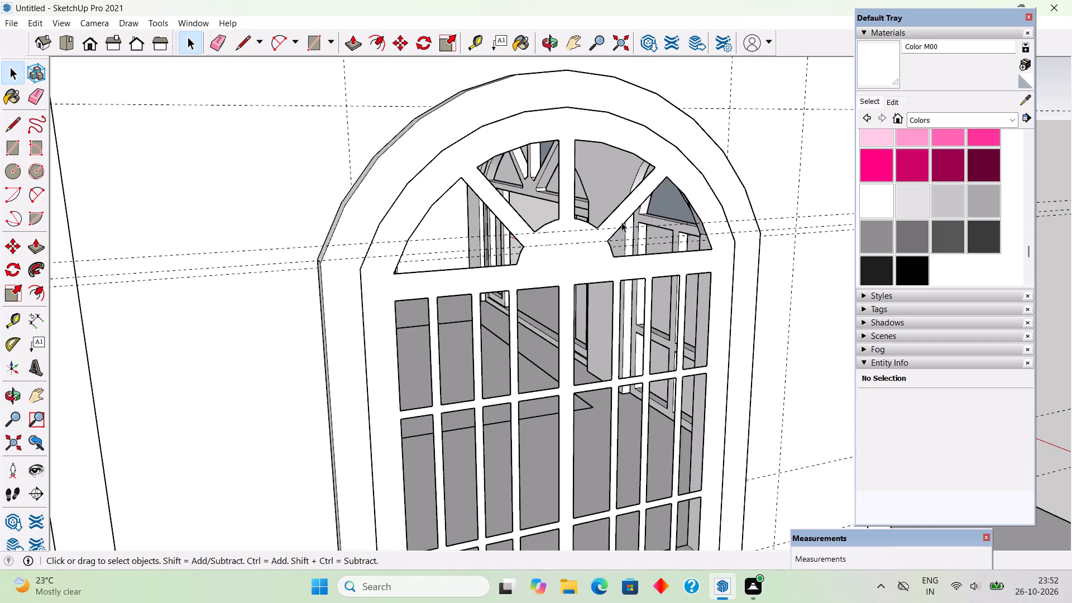
Push/Pull the glazing-bar frame face of the arched window outward by 5 inches.
{"action": "scroll", "coordinate": [458, 203], "scroll_direction": "down", "scroll_amount": 4}
{"action": "scroll", "coordinate": [601, 376], "scroll_direction": "up", "scroll_amount": 8}
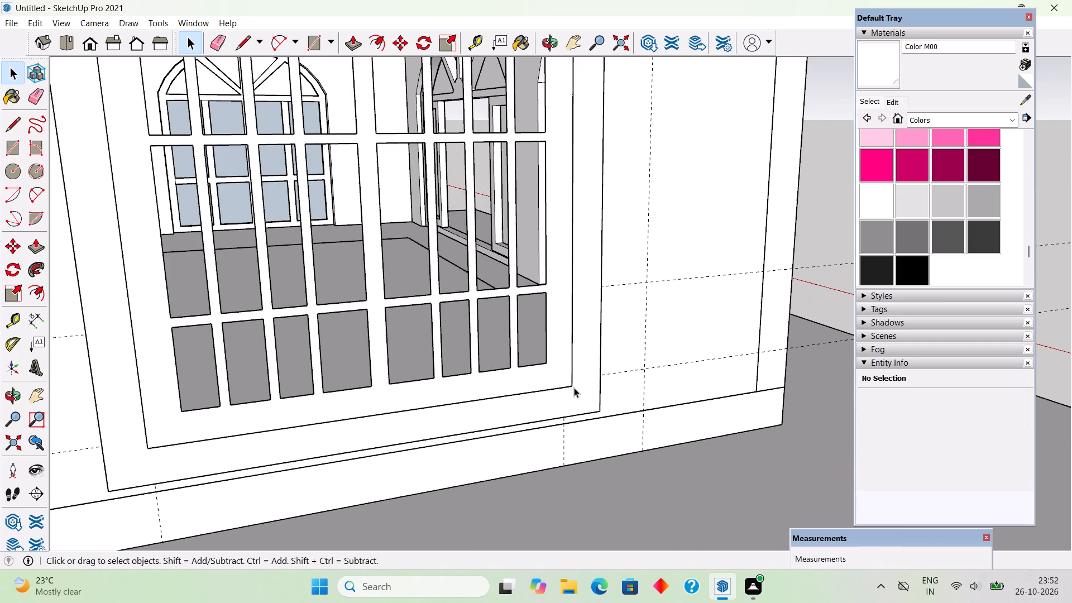
{"action": "key", "text": "p"}
{"action": "left_click", "coordinate": [541, 376]}
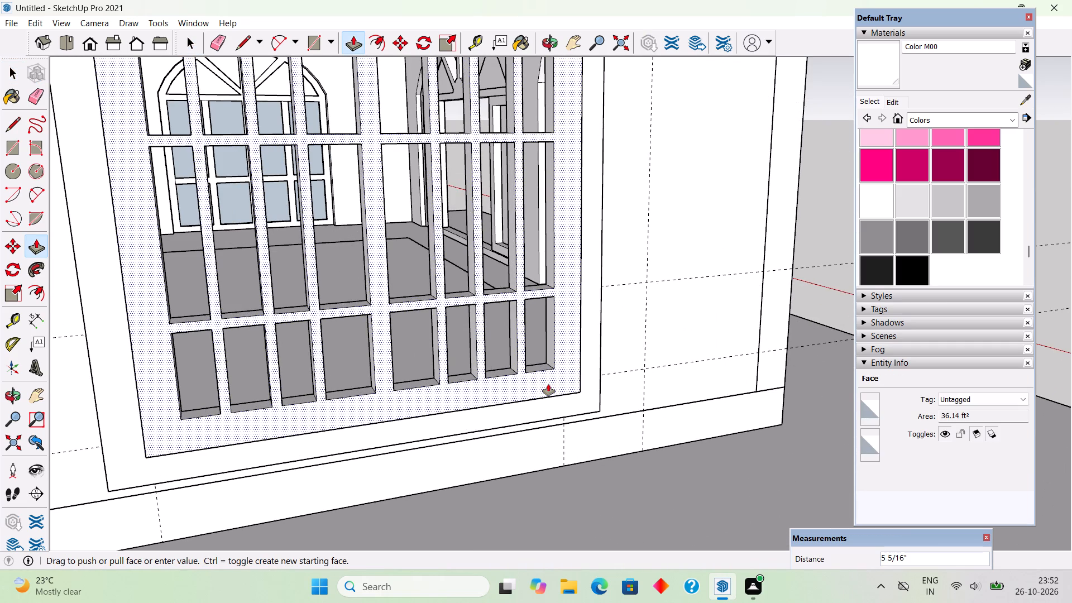
{"action": "type", "text": "5\""}
{"action": "key", "text": "Return"}
Select all connected geometry of the extruded glazing-bar frame and make it a group.
{"action": "key", "text": "space"}
{"action": "double_click", "coordinate": [548, 384]}
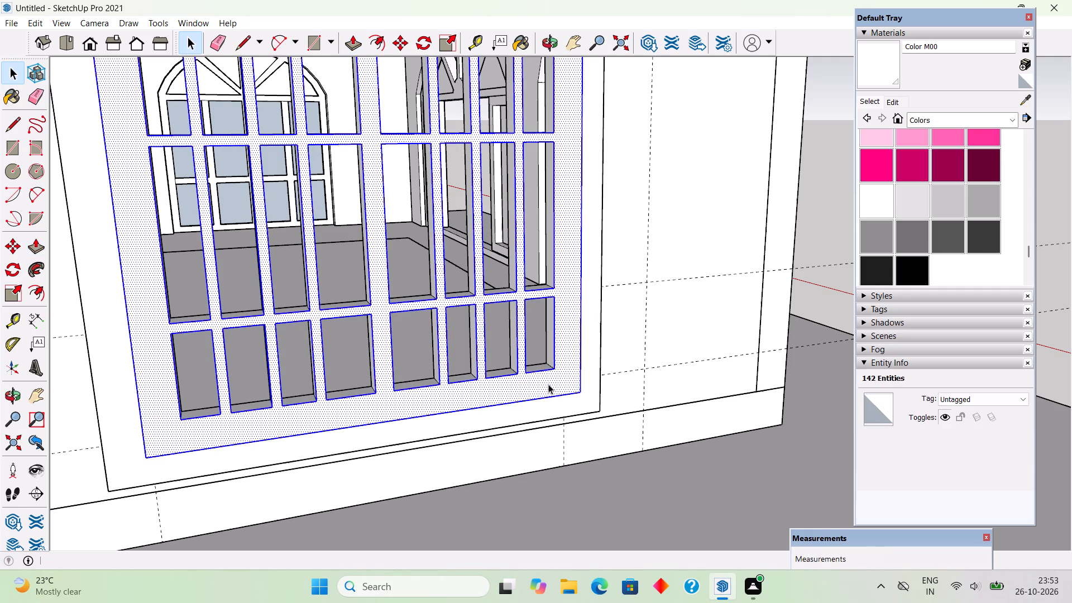
{"action": "triple_click", "coordinate": [548, 384]}
{"action": "right_click", "coordinate": [548, 384]}
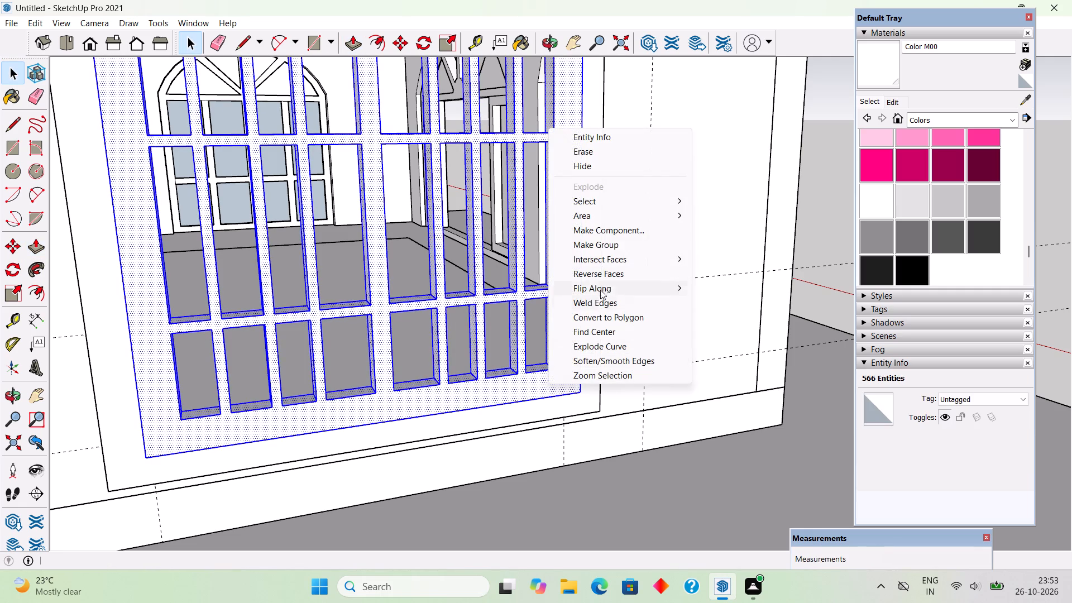
{"action": "left_click", "coordinate": [597, 242]}
{"action": "middle_click_drag", "start_coordinate": [587, 353], "coordinate": [605, 406]}
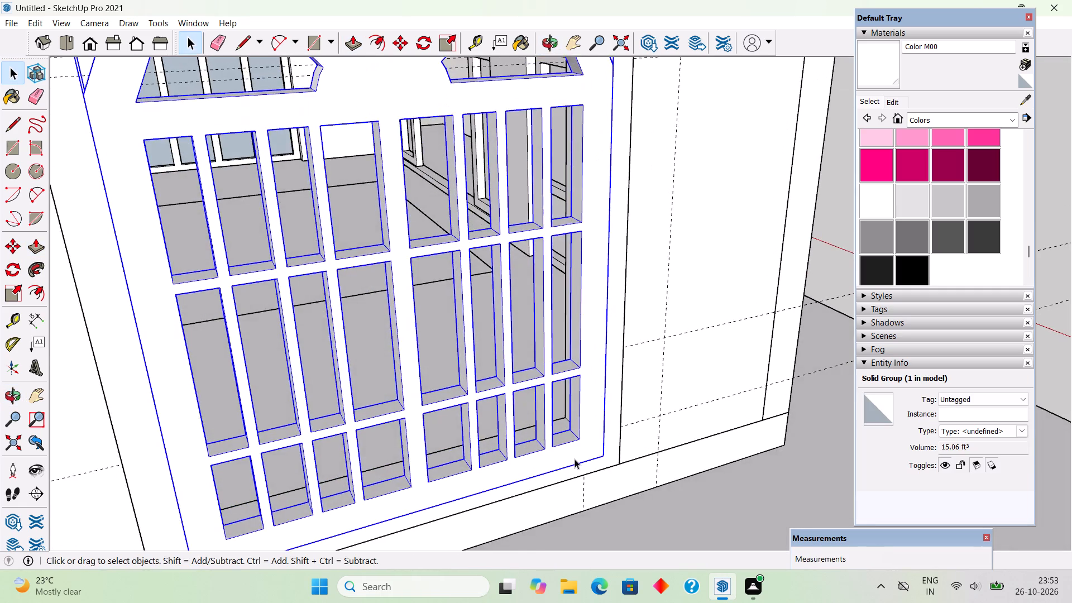
Move the glazing-bar frame group by its lower corner to line up with the arched opening, setting it 5 inches inward.
{"action": "scroll", "coordinate": [575, 459], "scroll_direction": "up", "scroll_amount": 3}
{"action": "key", "text": "m"}
{"action": "left_click", "coordinate": [615, 457]}
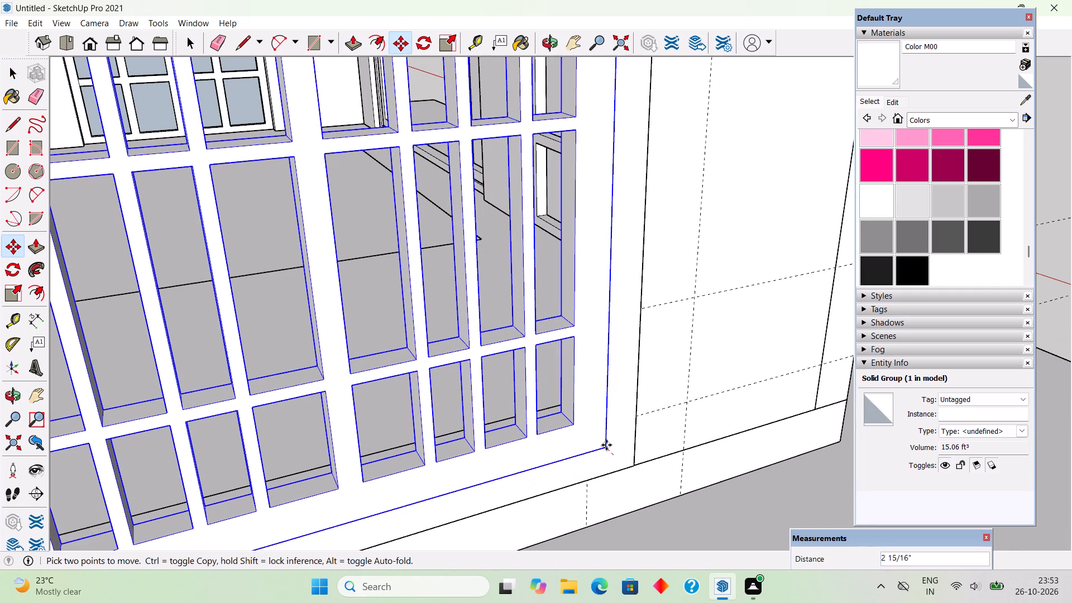
{"action": "left_click", "coordinate": [597, 439]}
{"action": "scroll", "coordinate": [597, 439], "scroll_direction": "down", "scroll_amount": 5}
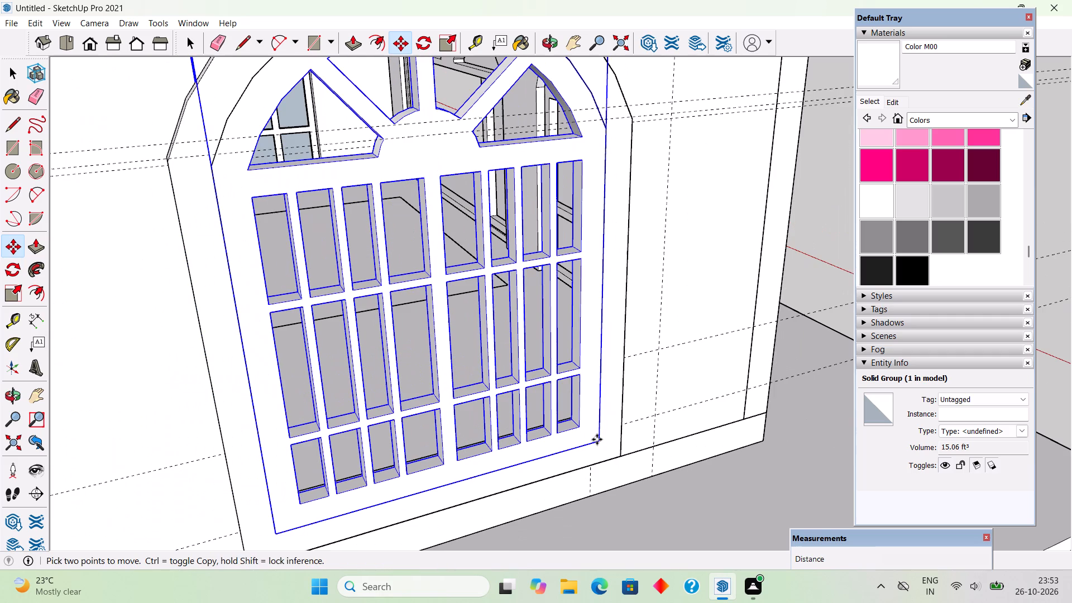
{"action": "left_click", "coordinate": [597, 439]}
{"action": "scroll", "coordinate": [587, 437], "scroll_direction": "up", "scroll_amount": 5}
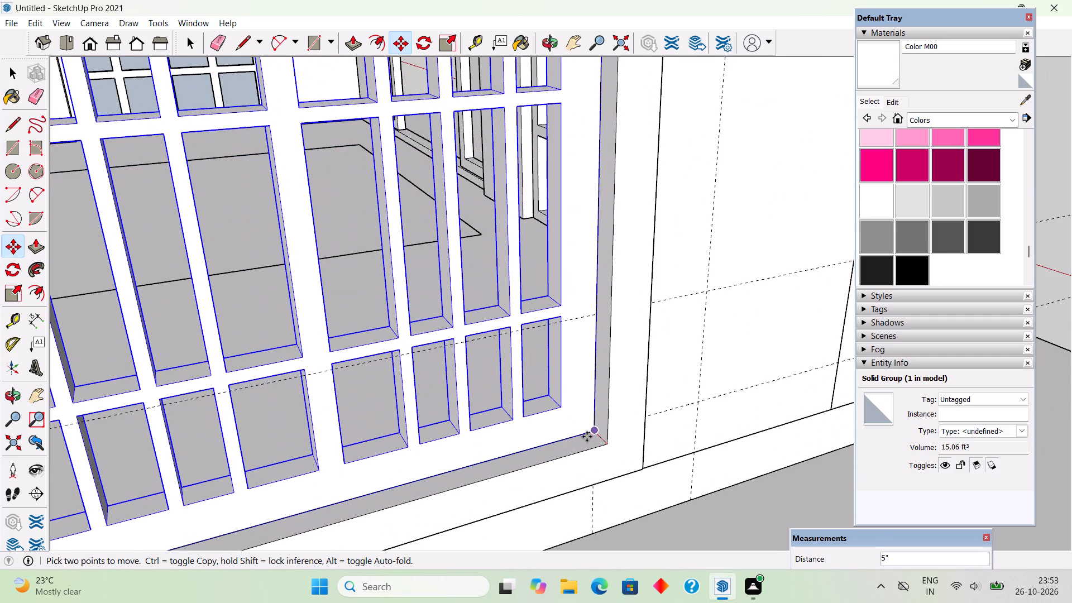
{"action": "left_click", "coordinate": [590, 431]}
{"action": "key", "text": "space"}
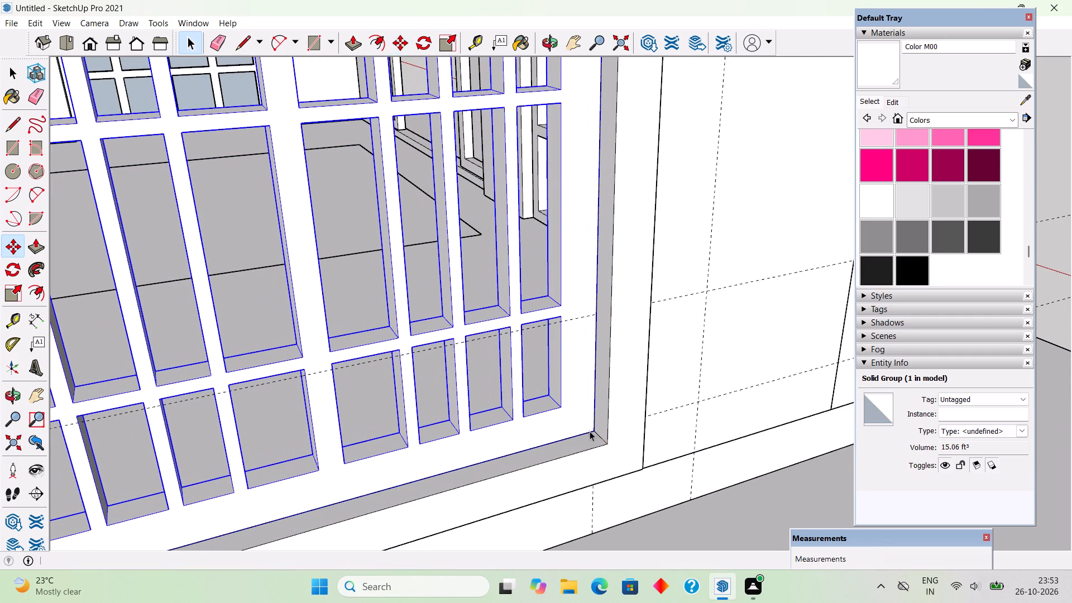
{"action": "scroll", "coordinate": [590, 431], "scroll_direction": "down", "scroll_amount": 16}
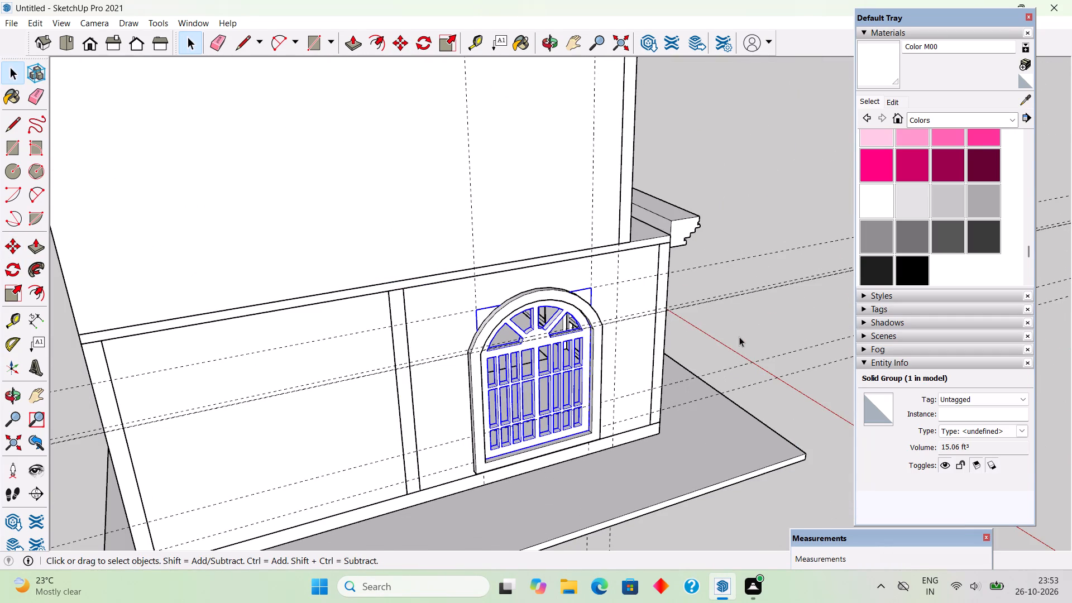
{"action": "left_click", "coordinate": [740, 337]}
Draw a rectangle about 6' 9" by 6' 10" covering all the rectangular panes below the arched head.
{"action": "middle_click_drag", "start_coordinate": [564, 429], "coordinate": [452, 363]}
{"action": "scroll", "coordinate": [452, 363], "scroll_direction": "up", "scroll_amount": 10}
{"action": "scroll", "coordinate": [423, 305], "scroll_direction": "down", "scroll_amount": 4}
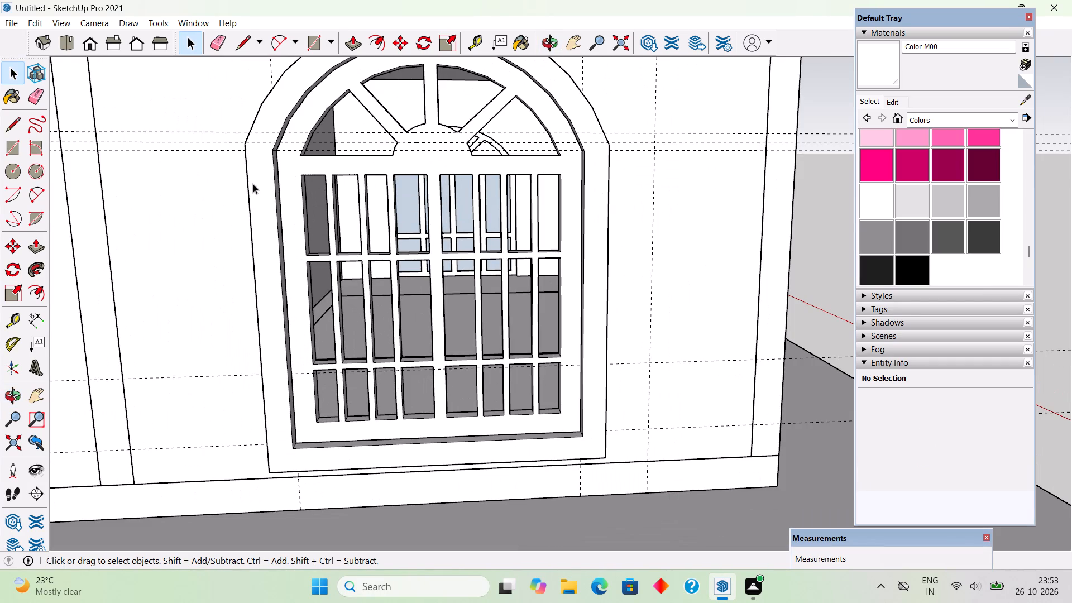
{"action": "key", "text": "r"}
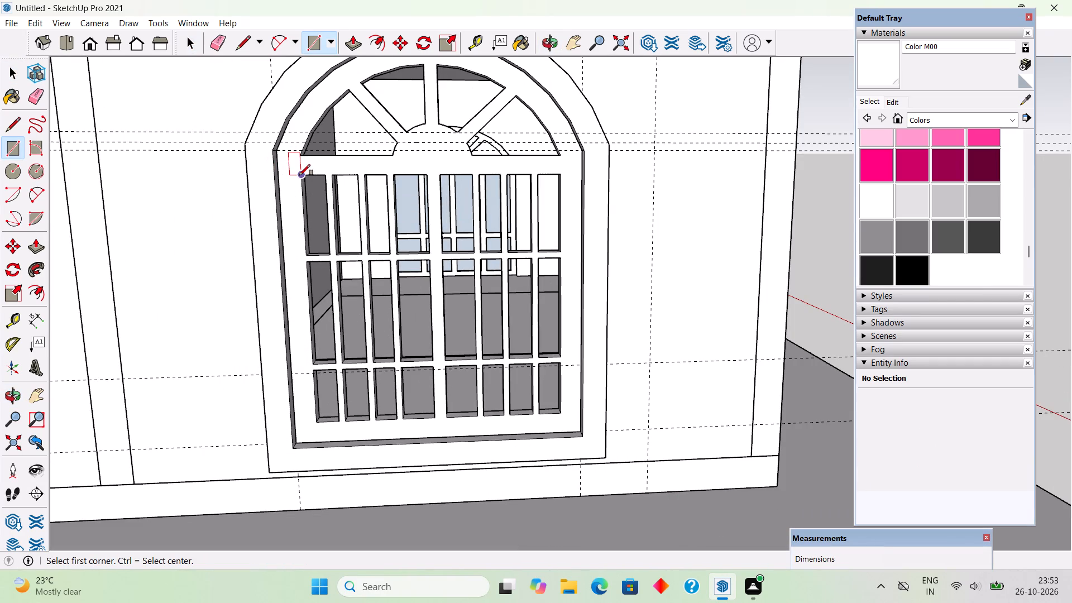
{"action": "left_click", "coordinate": [299, 176]}
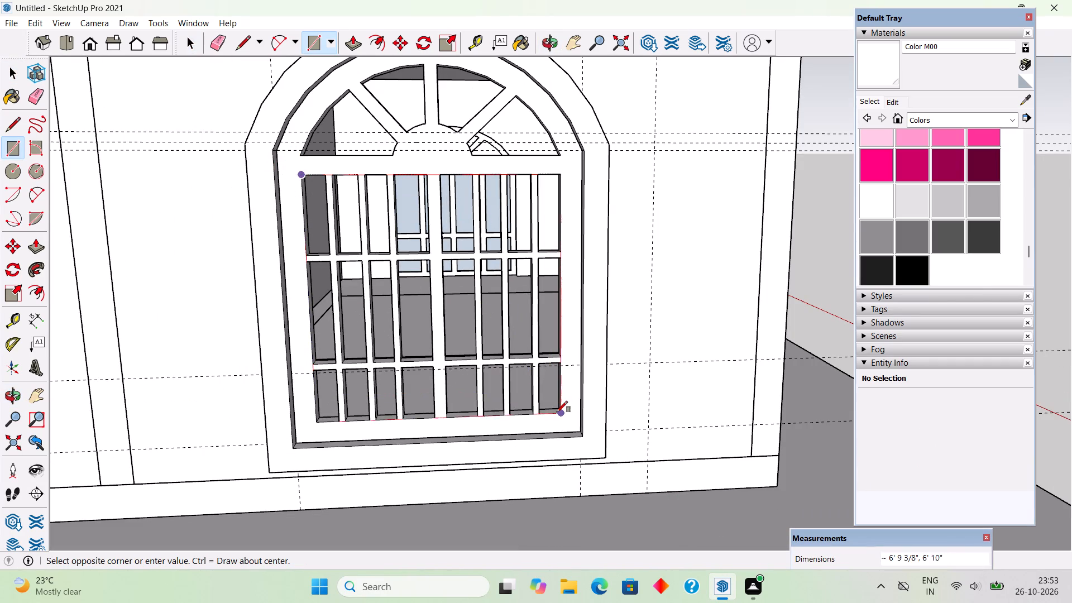
{"action": "left_click", "coordinate": [564, 411]}
Select the new pane rectangle with its edges and make it a group.
{"action": "middle_click_drag", "start_coordinate": [476, 420], "coordinate": [553, 429]}
{"action": "key", "text": "space"}
{"action": "double_click", "coordinate": [514, 324]}
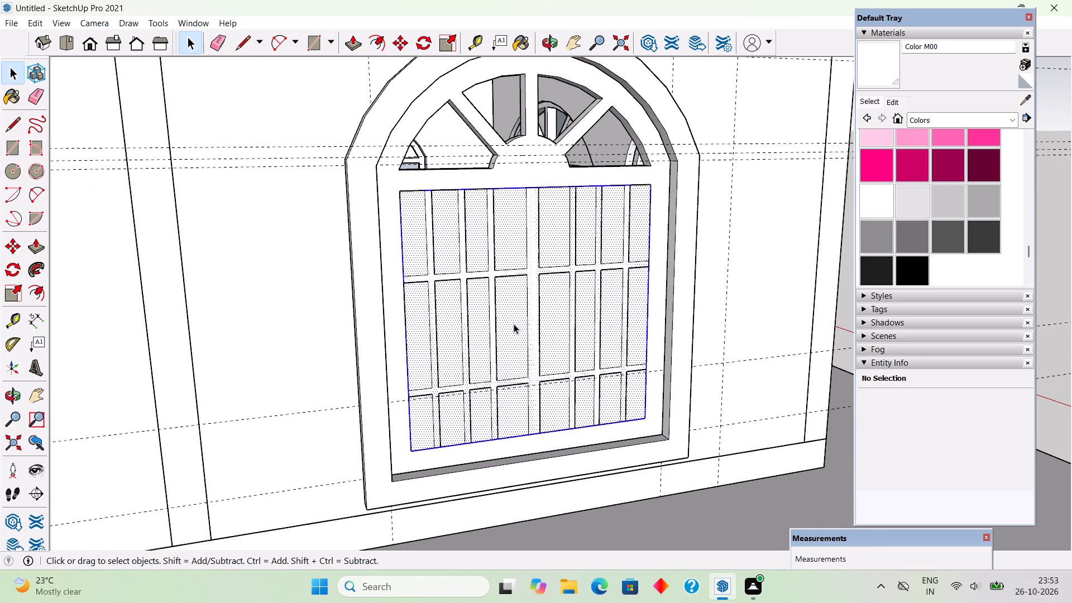
{"action": "left_click", "coordinate": [514, 324]}
{"action": "right_click", "coordinate": [514, 324]}
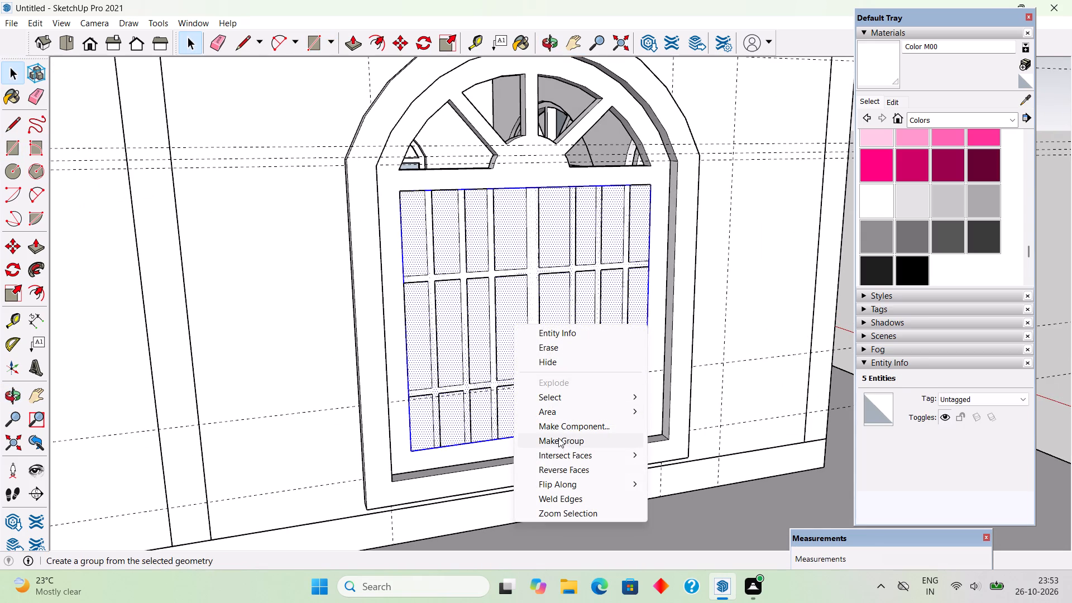
{"action": "left_click", "coordinate": [558, 438]}
Move the pane rectangle group 2 1/2 inches inward so it sits within the depth of the glazing bars.
{"action": "middle_click_drag", "start_coordinate": [471, 434], "coordinate": [592, 484]}
{"action": "scroll", "coordinate": [740, 435], "scroll_direction": "up", "scroll_amount": 9}
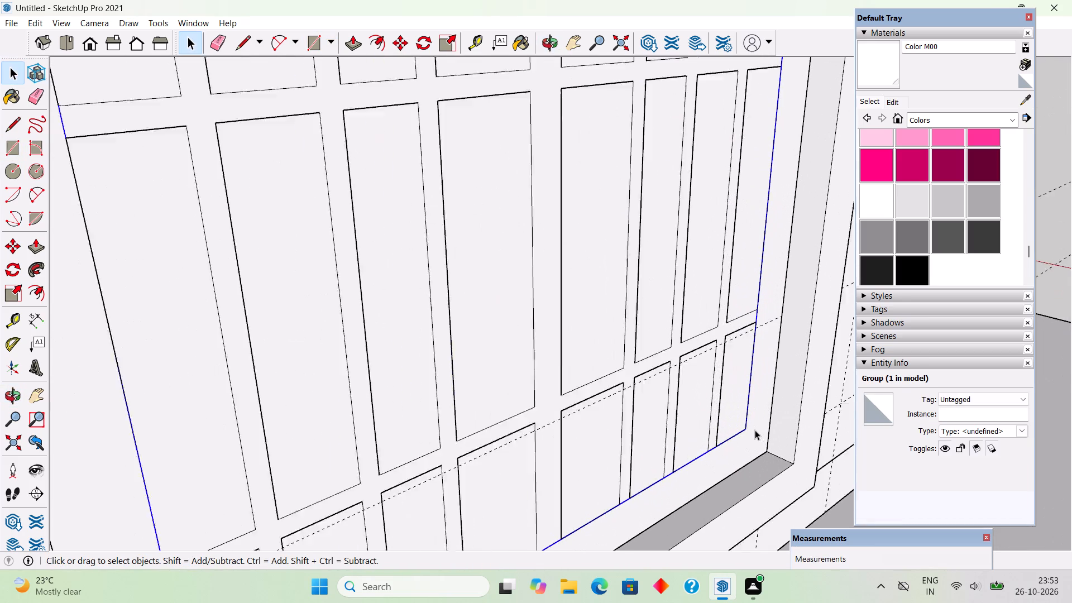
{"action": "scroll", "coordinate": [755, 430], "scroll_direction": "up", "scroll_amount": 3}
{"action": "key", "text": "m"}
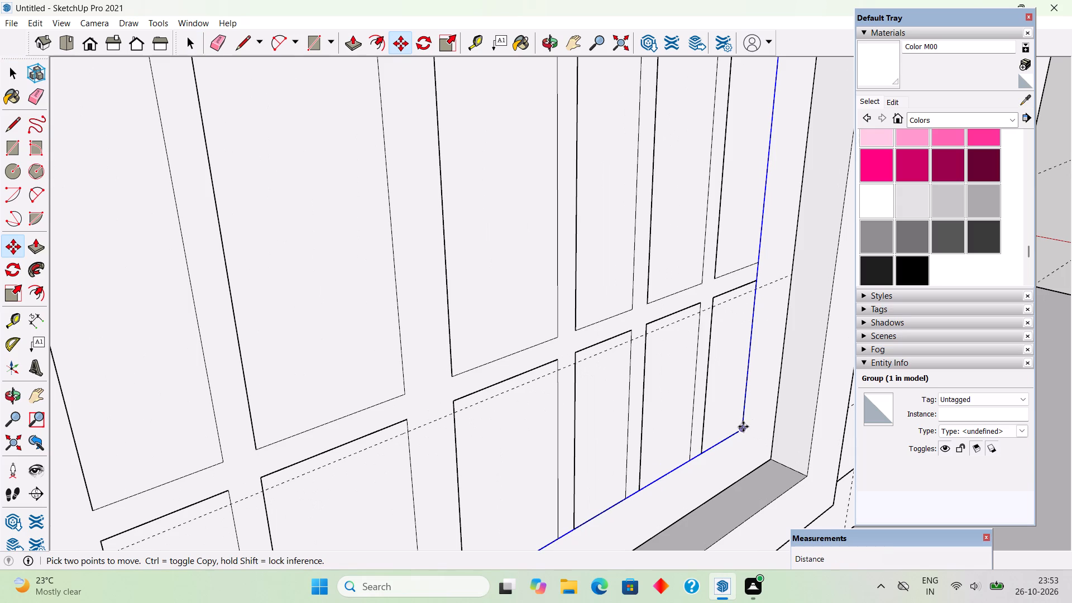
{"action": "left_click", "coordinate": [743, 427]}
{"action": "left_click", "coordinate": [727, 422]}
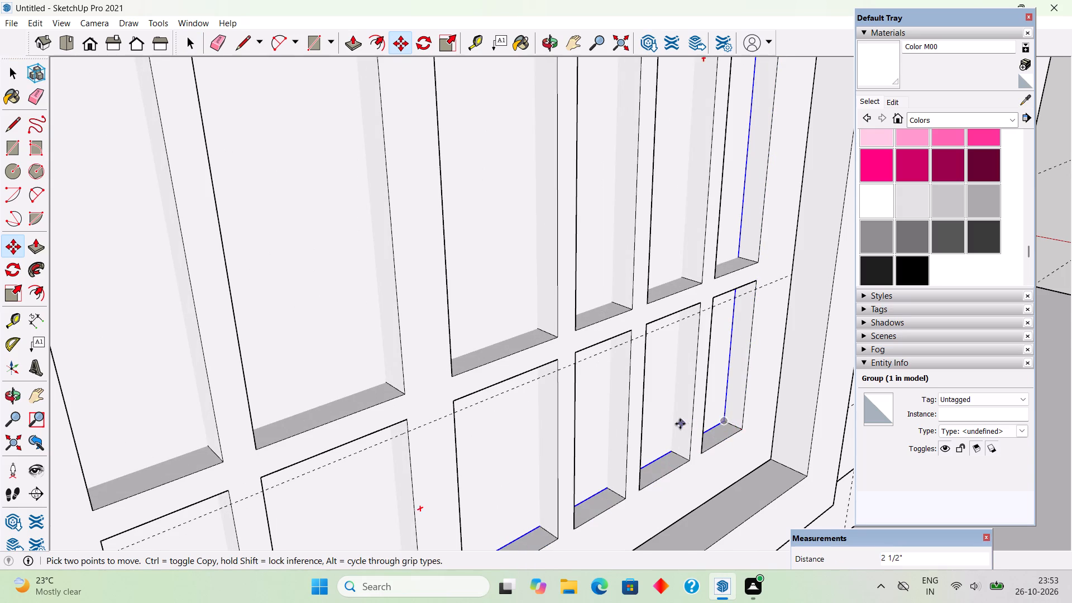
{"action": "scroll", "coordinate": [669, 425], "scroll_direction": "down", "scroll_amount": 11}
{"action": "scroll", "coordinate": [561, 438], "scroll_direction": "down", "scroll_amount": 4}
{"action": "key", "text": "space"}
{"action": "left_click", "coordinate": [796, 258]}
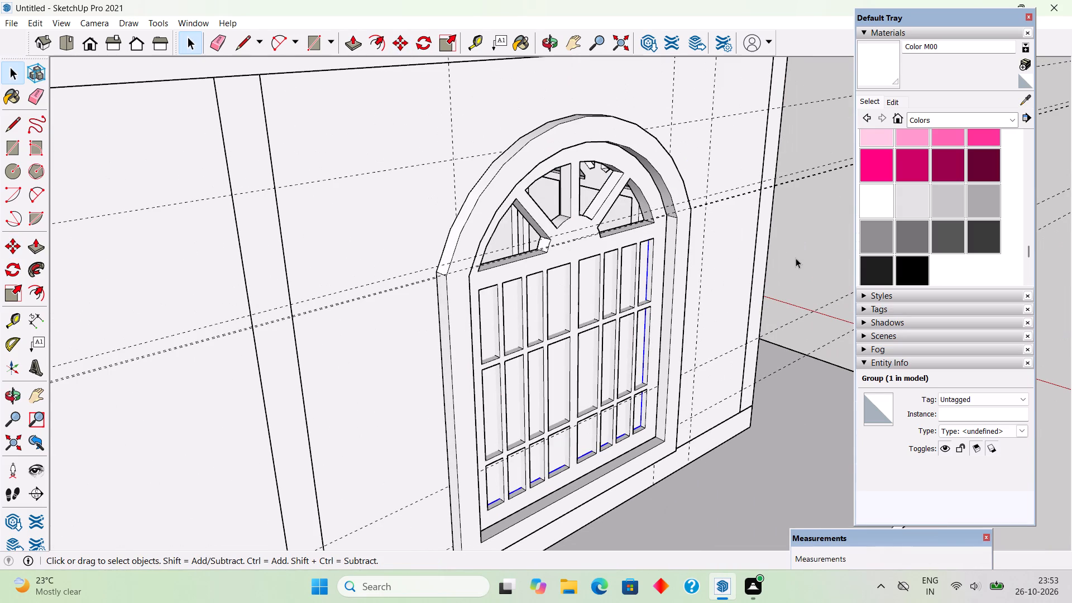
Draw lines along the short curved inner end and the bottom edge of the leftmost fan opening in the arched head.
{"action": "middle_click_drag", "start_coordinate": [694, 385], "coordinate": [573, 361]}
{"action": "scroll", "coordinate": [567, 355], "scroll_direction": "down", "scroll_amount": 6}
{"action": "middle_click_drag", "start_coordinate": [527, 311], "coordinate": [480, 225]}
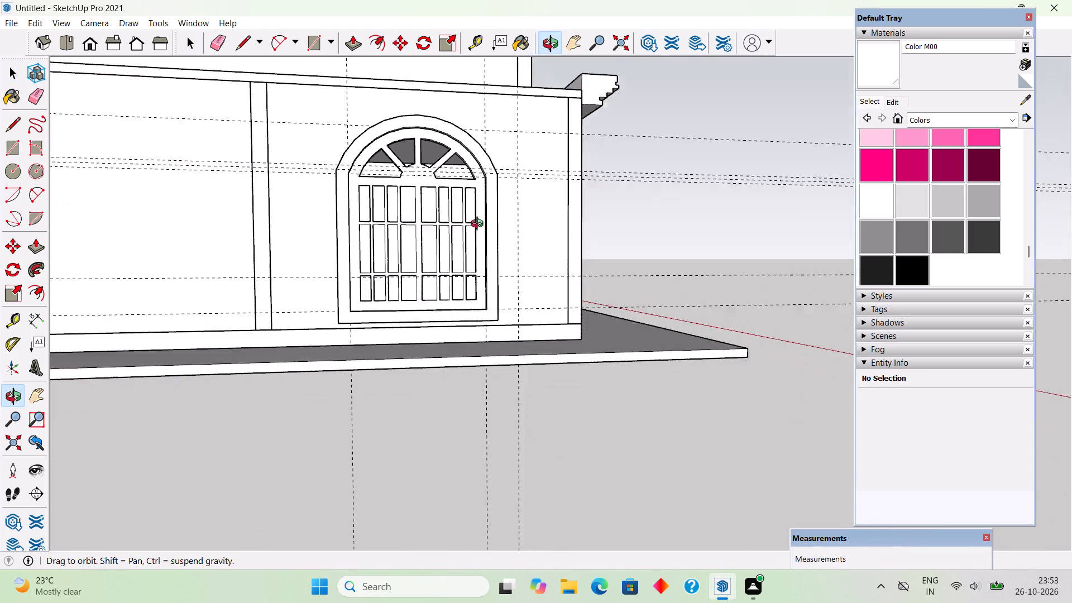
{"action": "middle_click_drag", "start_coordinate": [480, 225], "coordinate": [474, 218]}
{"action": "scroll", "coordinate": [356, 128], "scroll_direction": "up", "scroll_amount": 11}
{"action": "middle_click_drag", "start_coordinate": [409, 205], "coordinate": [376, 231]}
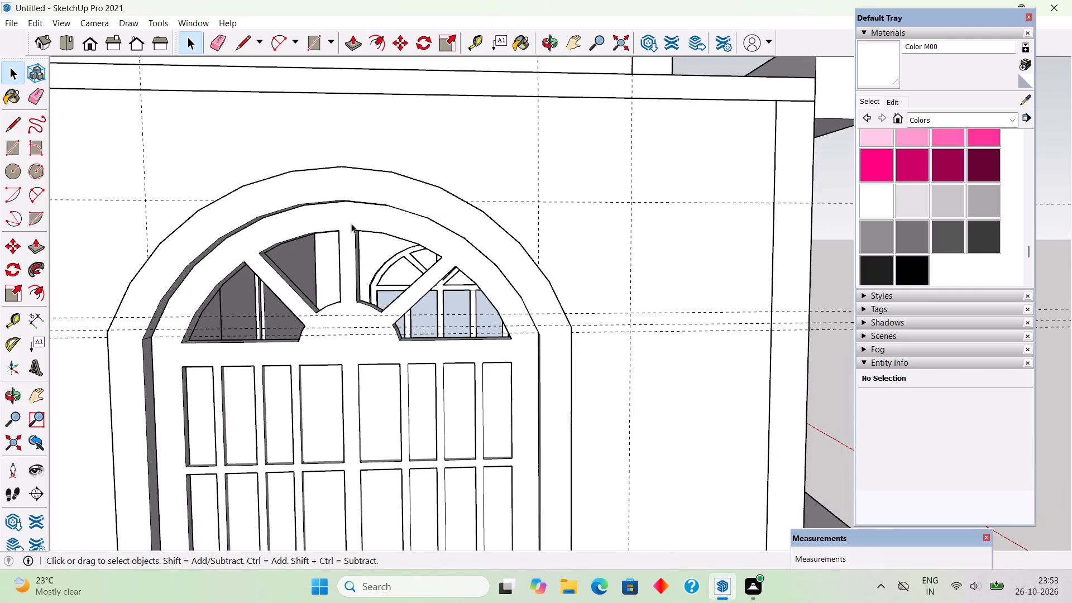
{"action": "scroll", "coordinate": [244, 313], "scroll_direction": "up", "scroll_amount": 4}
{"action": "scroll", "coordinate": [243, 313], "scroll_direction": "down", "scroll_amount": 4}
{"action": "scroll", "coordinate": [245, 356], "scroll_direction": "up", "scroll_amount": 2}
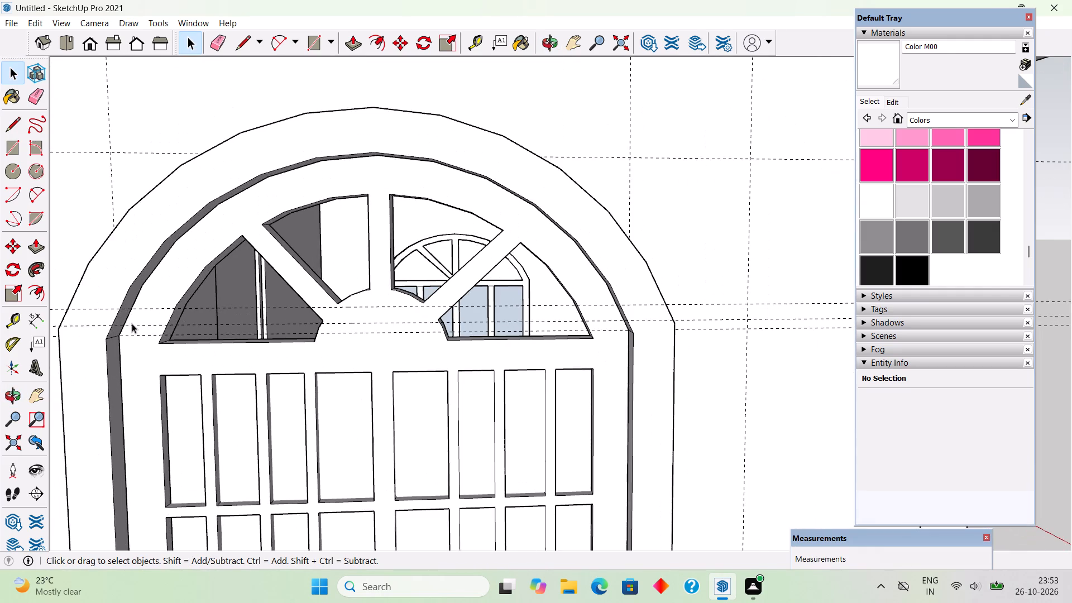
{"action": "scroll", "coordinate": [130, 310], "scroll_direction": "up", "scroll_amount": 4}
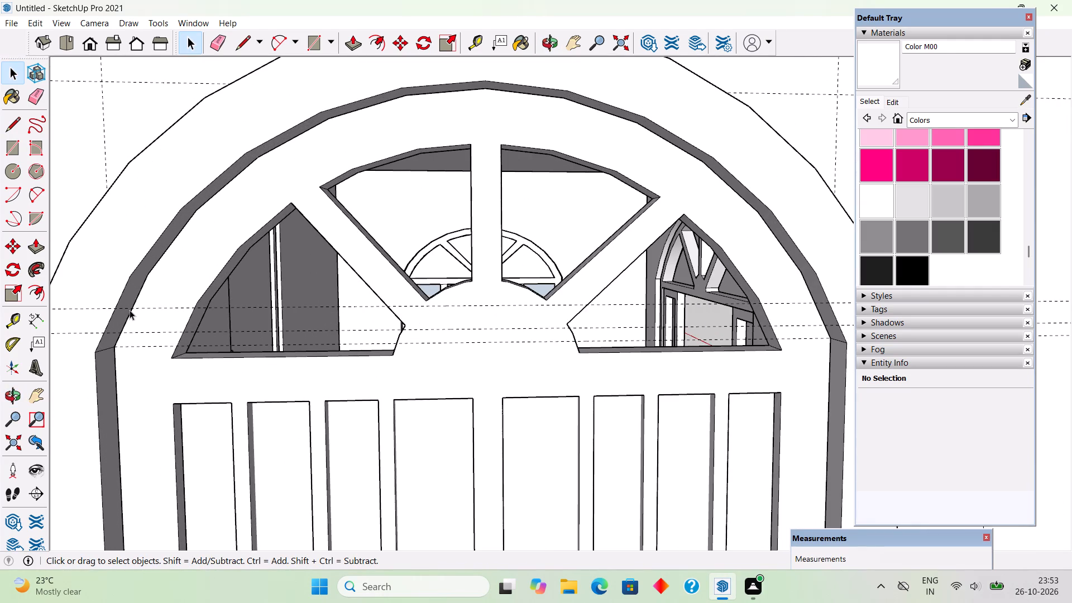
{"action": "scroll", "coordinate": [371, 315], "scroll_direction": "up", "scroll_amount": 5}
{"action": "scroll", "coordinate": [380, 319], "scroll_direction": "down", "scroll_amount": 4}
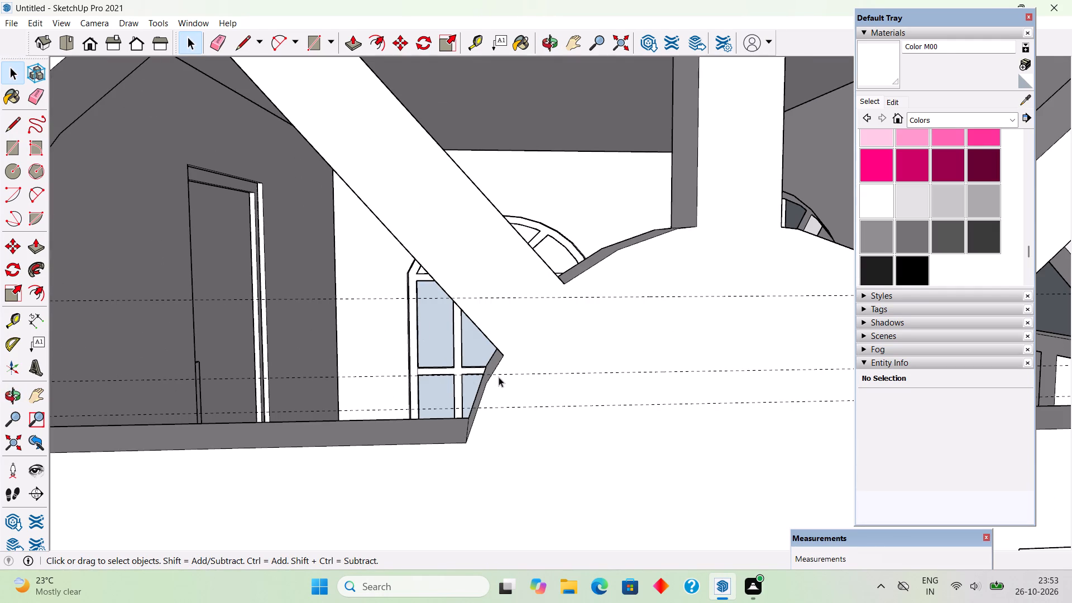
{"action": "key", "text": "l"}
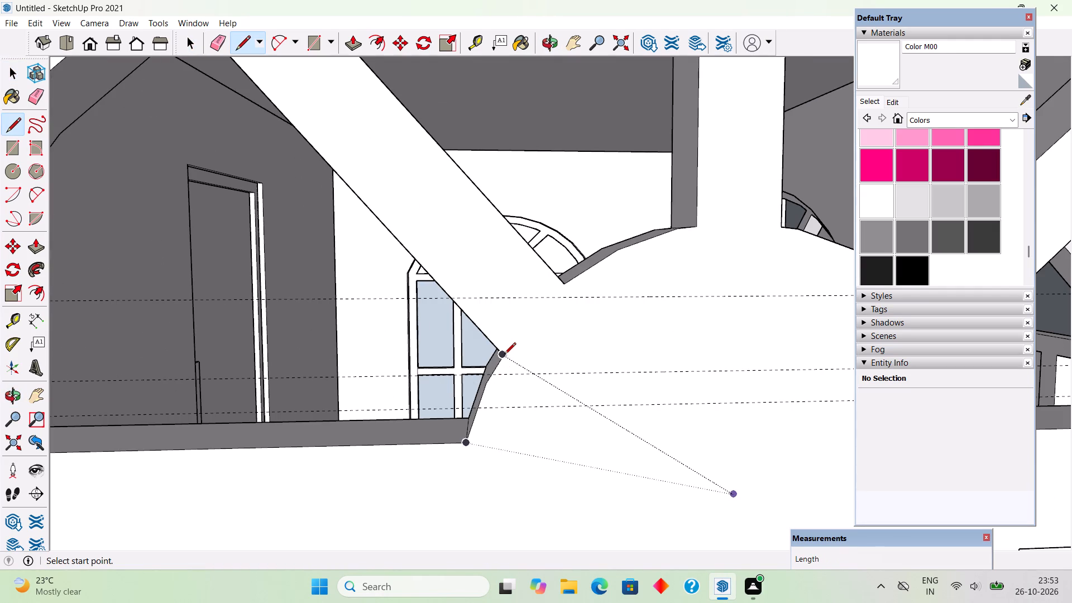
{"action": "left_click", "coordinate": [504, 355]}
{"action": "left_click", "coordinate": [487, 382]}
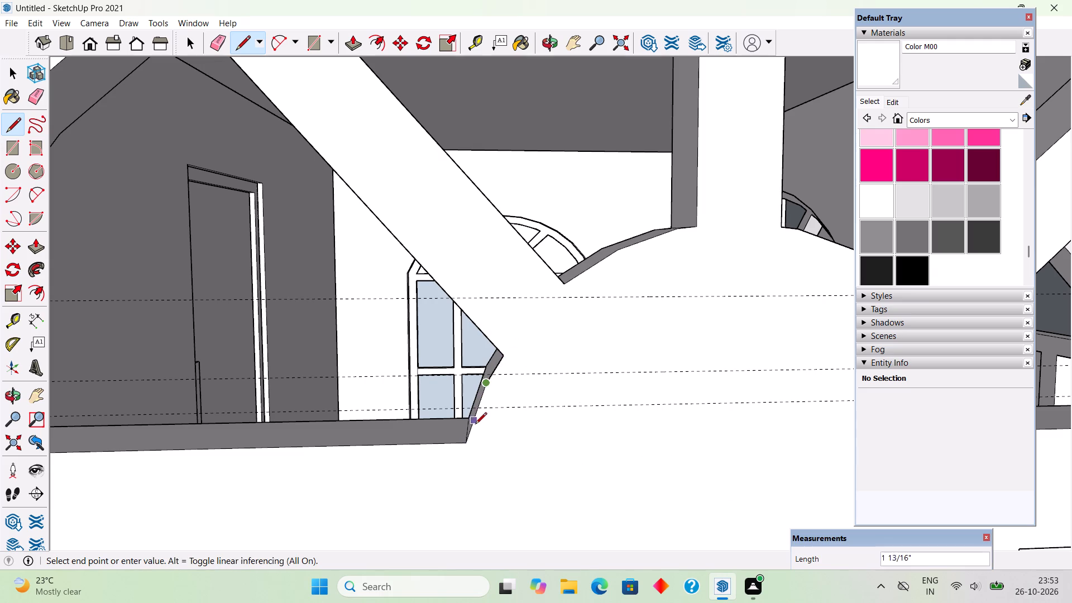
{"action": "left_click", "coordinate": [470, 441]}
{"action": "scroll", "coordinate": [468, 438], "scroll_direction": "down", "scroll_amount": 9}
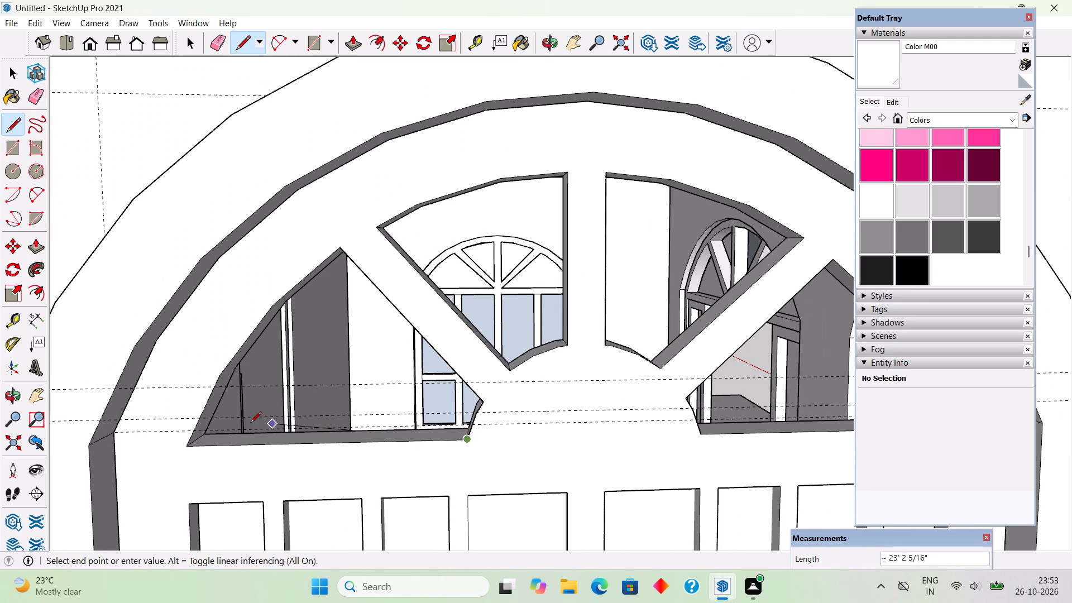
{"action": "left_click", "coordinate": [188, 444]}
Close the leftmost fan opening with an outer arc of about 1 3/4 inch bulge and a line along its sloping bar.
{"action": "key", "text": "a"}
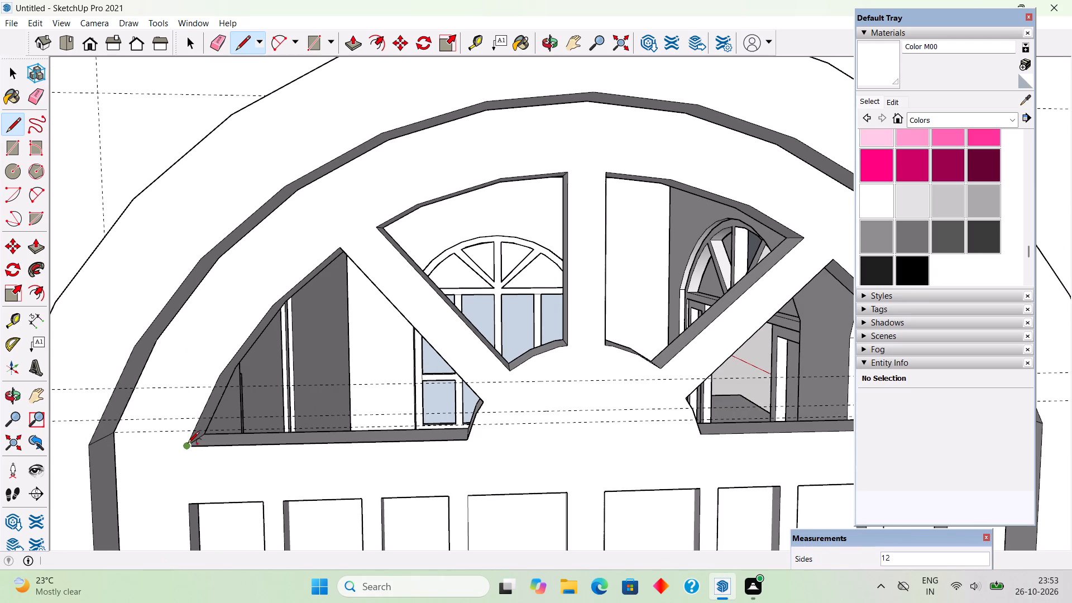
{"action": "left_click", "coordinate": [188, 444]}
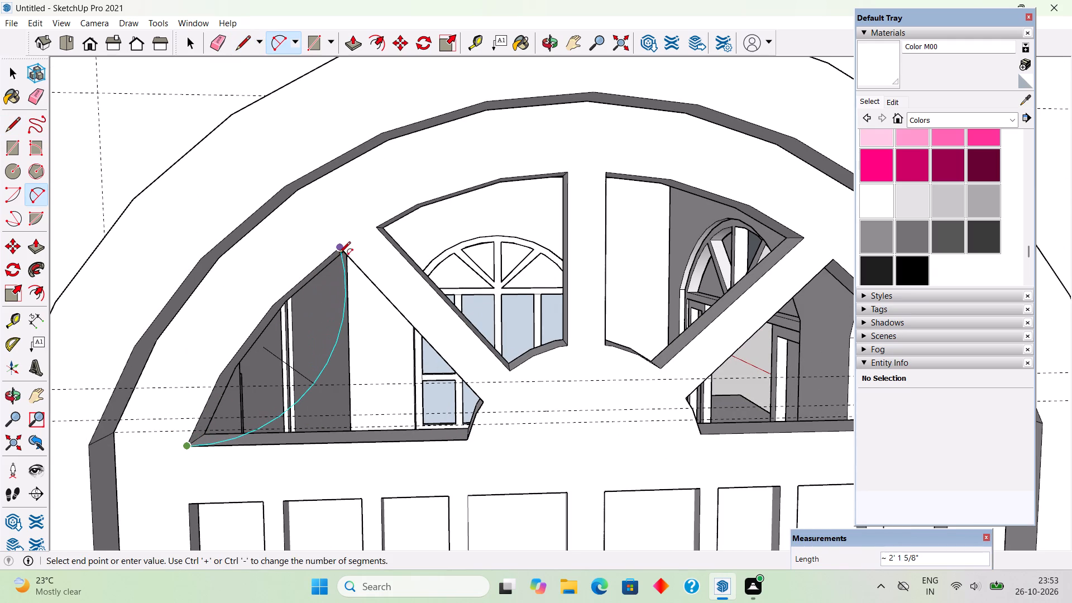
{"action": "left_click", "coordinate": [339, 254]}
{"action": "left_click", "coordinate": [257, 324]}
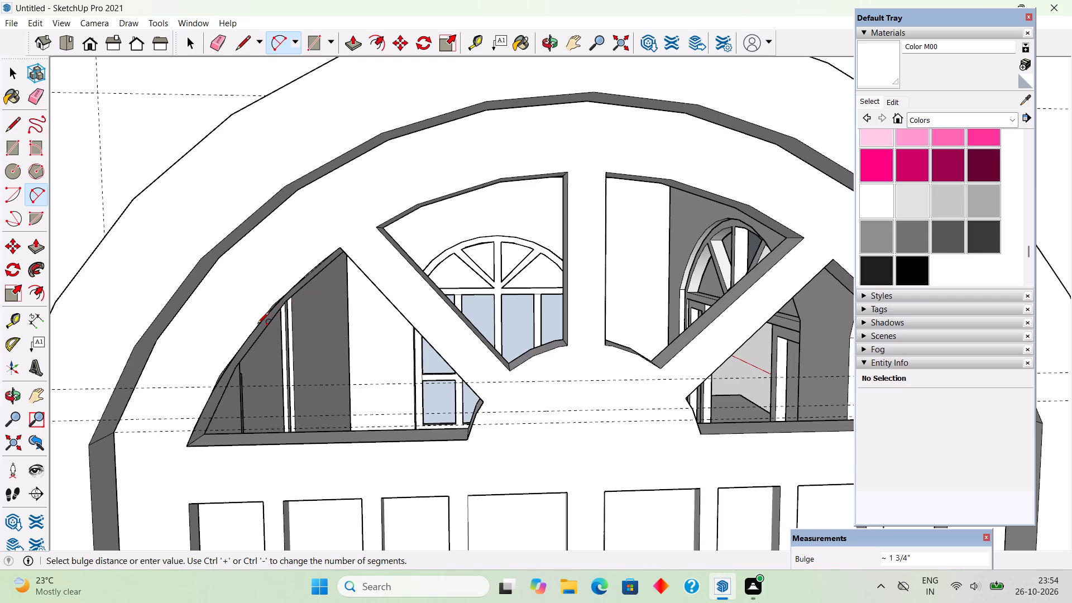
{"action": "key", "text": "l"}
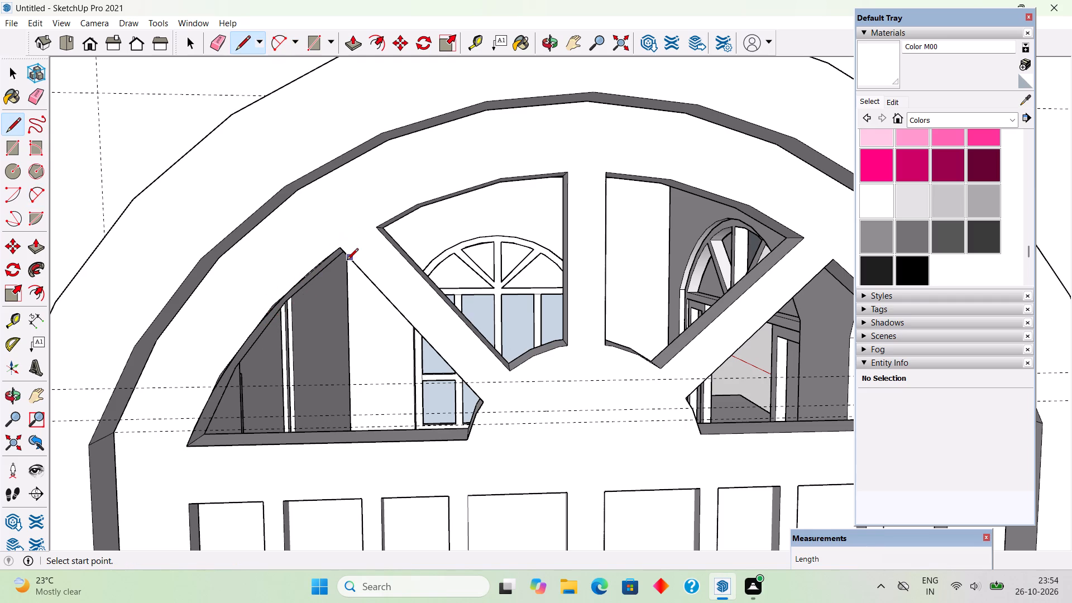
{"action": "left_click", "coordinate": [344, 253]}
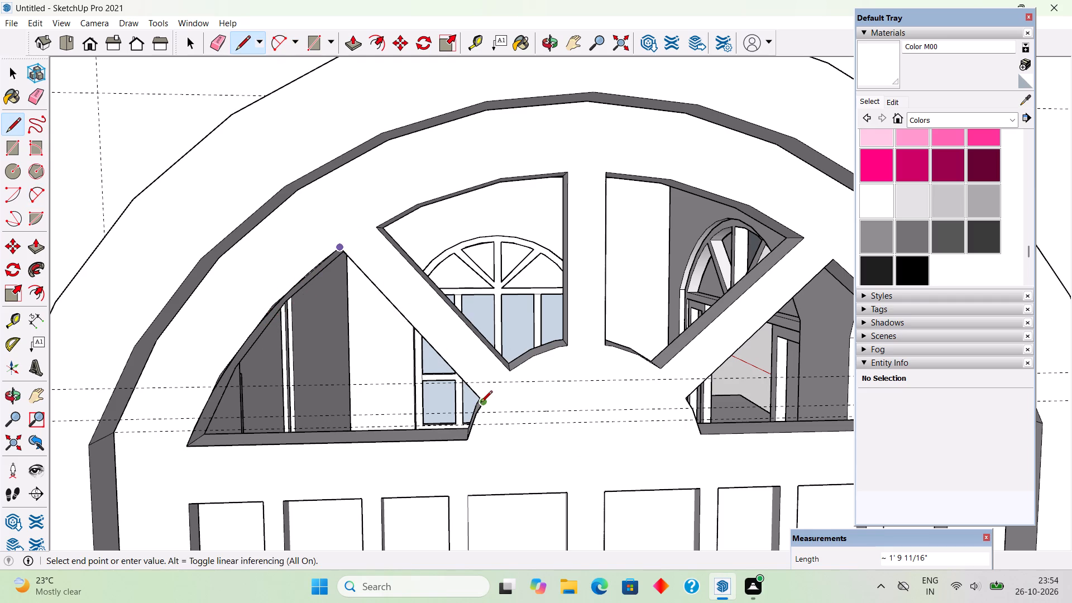
{"action": "left_click", "coordinate": [481, 403]}
{"action": "key", "text": "space"}
Draw lines along the vertical, curved inner and sloping edges of the fan opening just left of the central mullion.
{"action": "scroll", "coordinate": [227, 347], "scroll_direction": "down", "scroll_amount": 5}
{"action": "scroll", "coordinate": [695, 343], "scroll_direction": "up", "scroll_amount": 2}
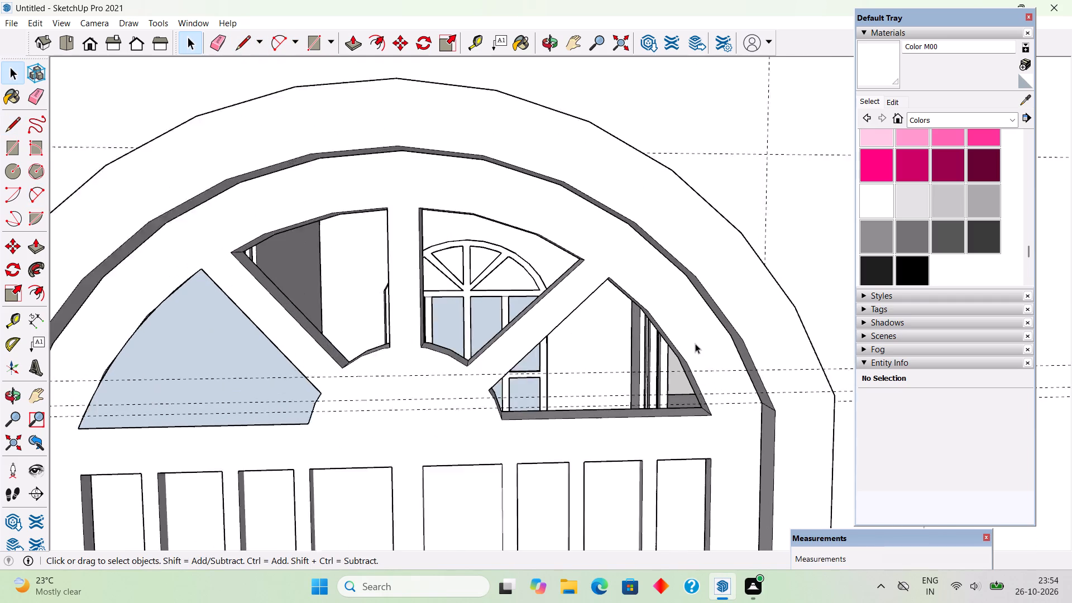
{"action": "scroll", "coordinate": [695, 343], "scroll_direction": "up", "scroll_amount": 1}
{"action": "middle_click_drag", "start_coordinate": [705, 355], "coordinate": [767, 358]}
{"action": "key", "text": "l"}
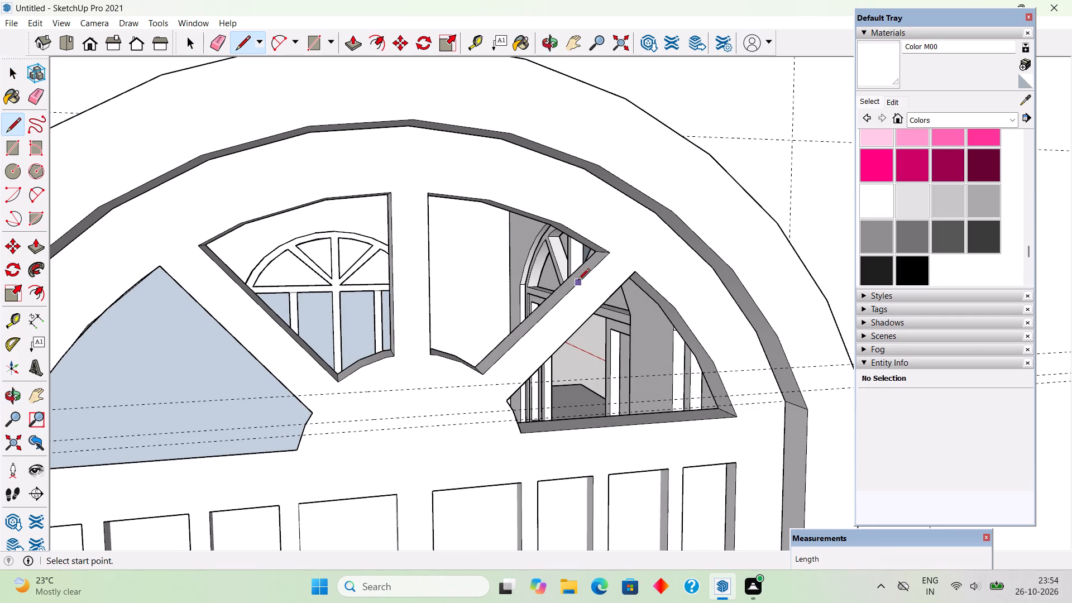
{"action": "left_click", "coordinate": [389, 193]}
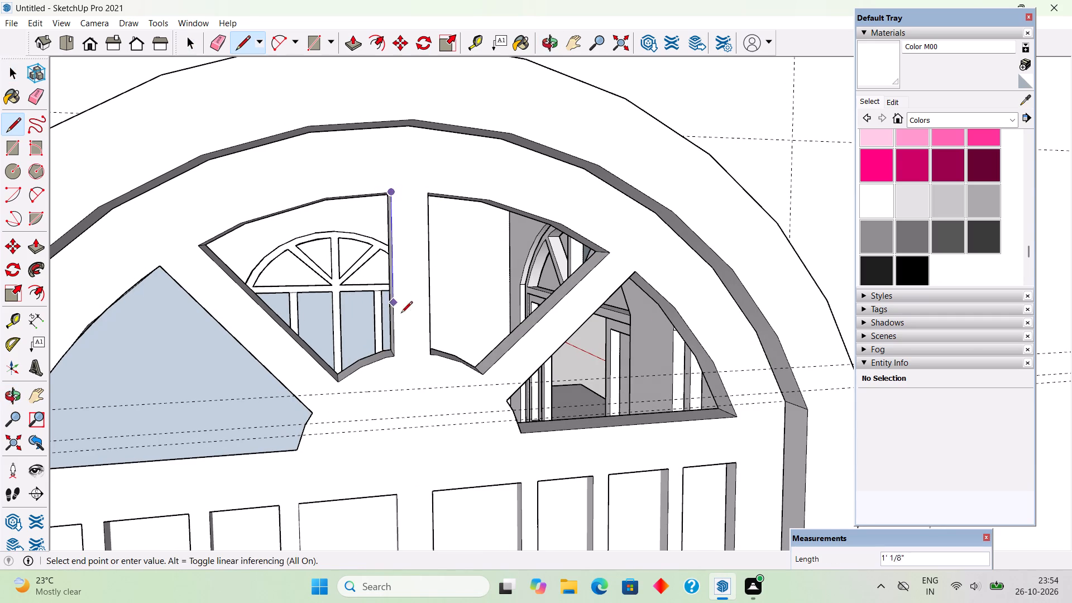
{"action": "left_click", "coordinate": [395, 353]}
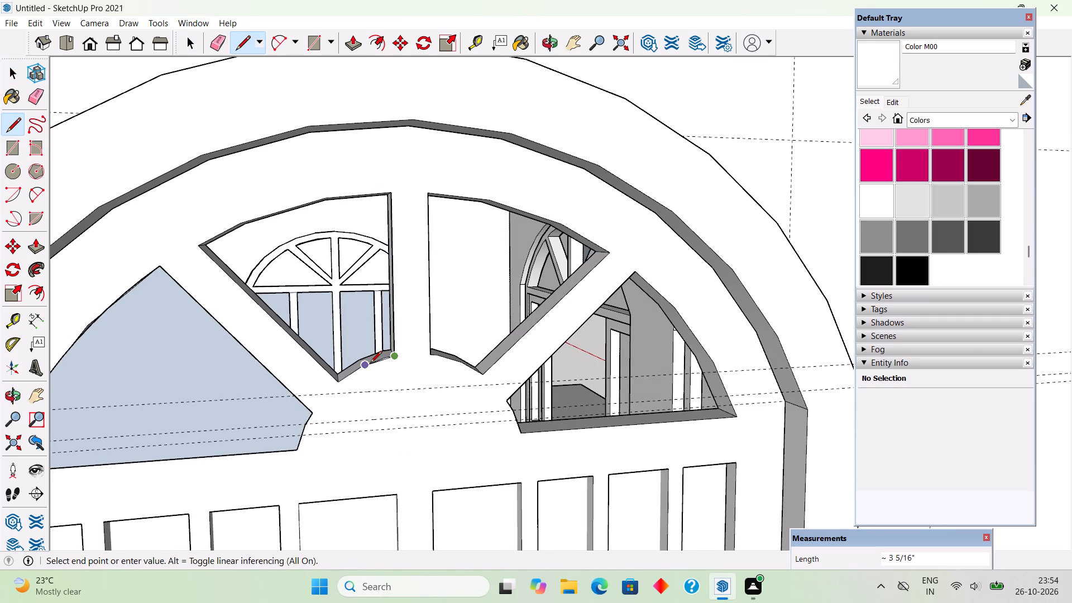
{"action": "left_click", "coordinate": [370, 363]}
{"action": "left_click", "coordinate": [340, 382]}
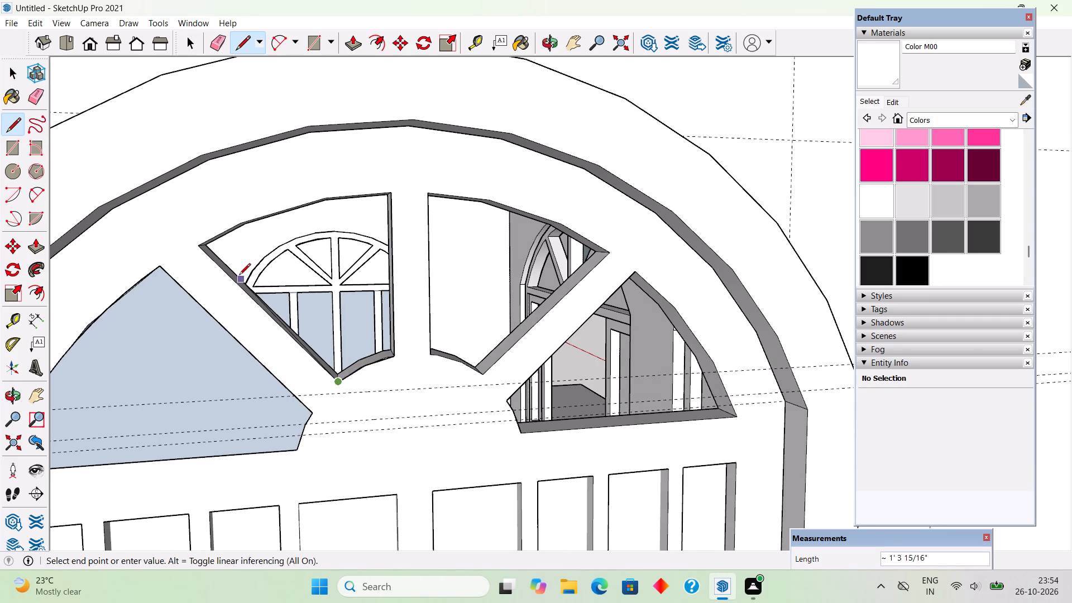
{"action": "left_click", "coordinate": [200, 250]}
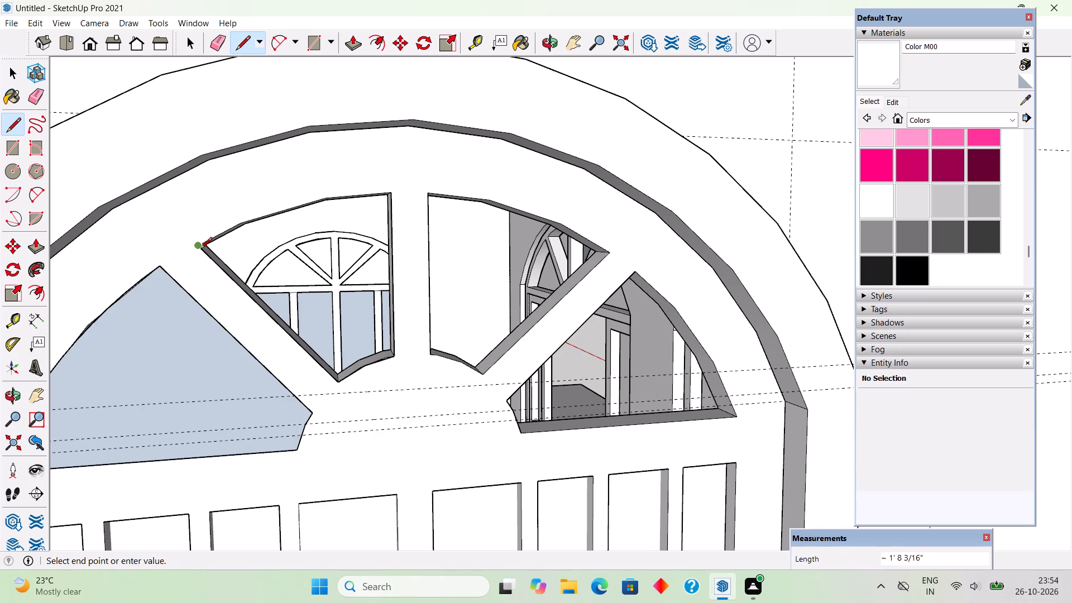
Close the fan opening just left of the central mullion with an outer arc of about 1 3/16 inch bulge.
{"action": "key", "text": "a"}
{"action": "left_click", "coordinate": [197, 246]}
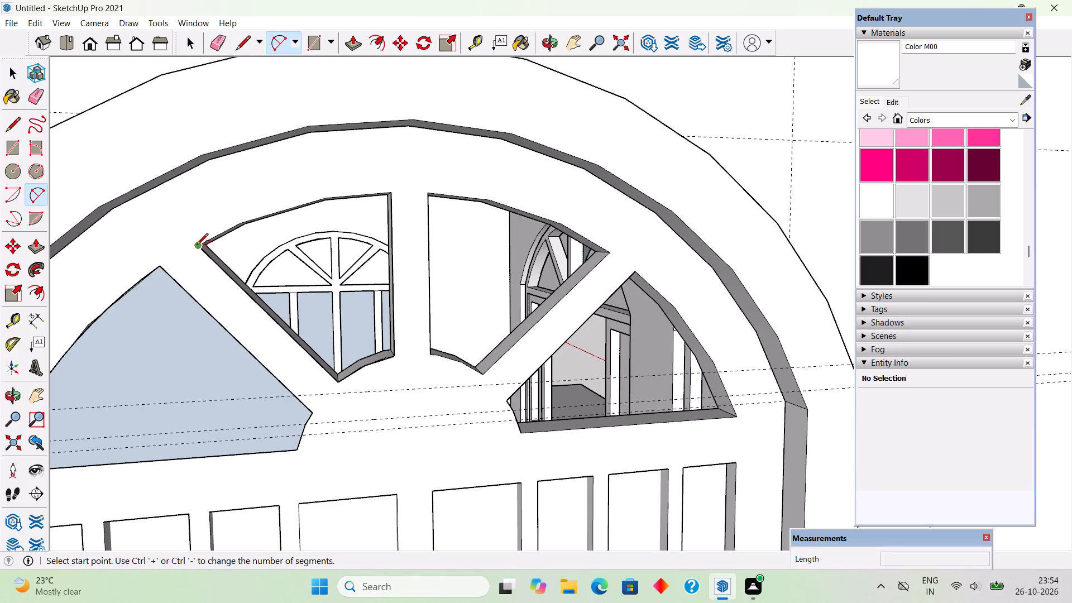
{"action": "left_click", "coordinate": [391, 194]}
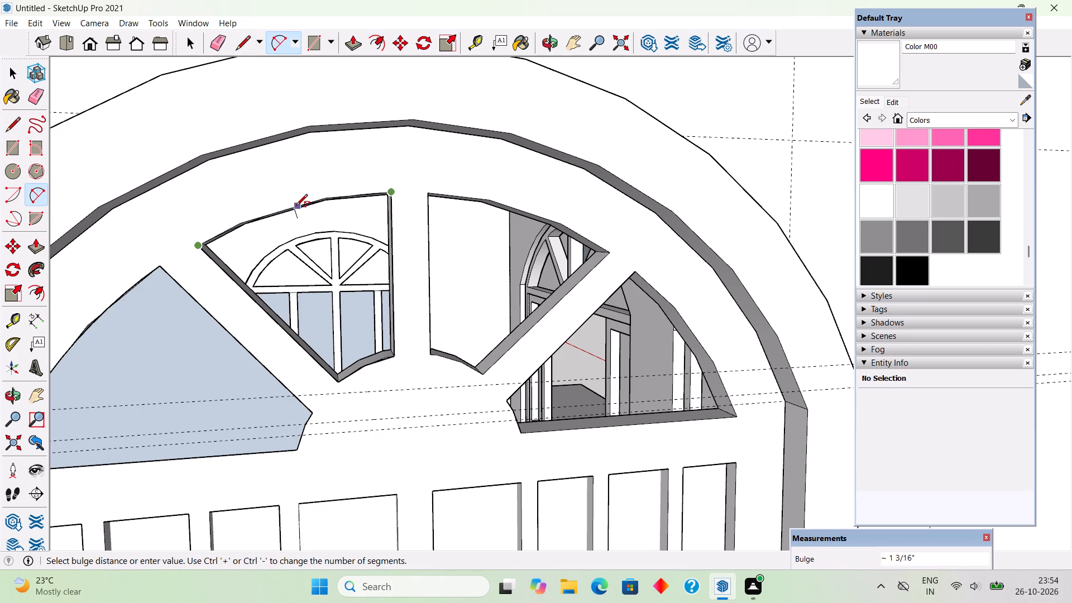
{"action": "left_click", "coordinate": [296, 207]}
Outline the fan opening just right of the central mullion with an outer arc of about 1 7/16 inch bulge and lines along its remaining edges.
{"action": "scroll", "coordinate": [178, 262], "scroll_direction": "down", "scroll_amount": 9}
{"action": "scroll", "coordinate": [528, 333], "scroll_direction": "up", "scroll_amount": 4}
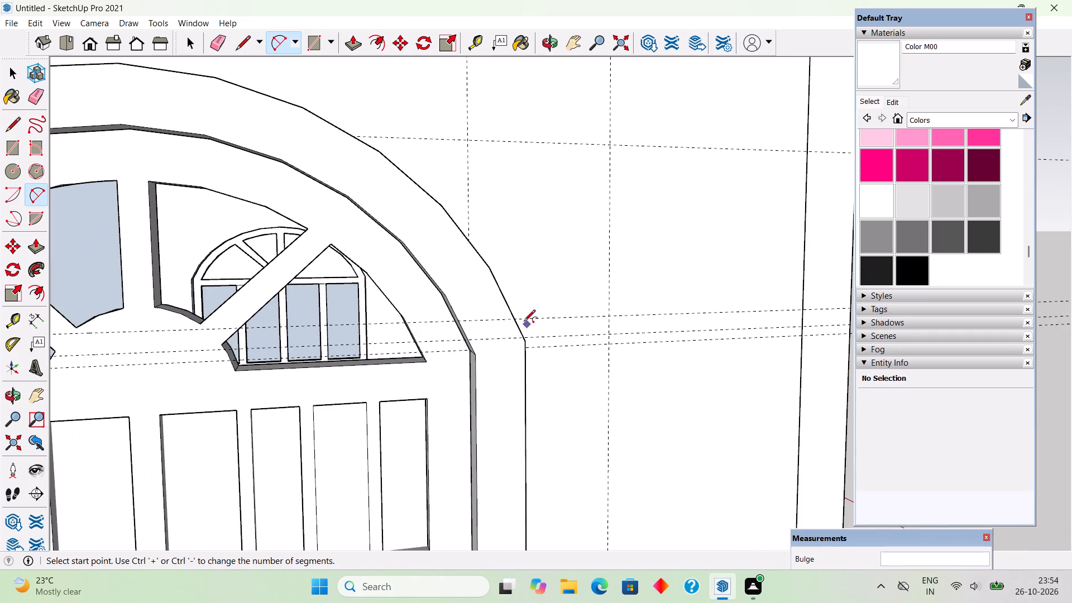
{"action": "left_click", "coordinate": [148, 184]}
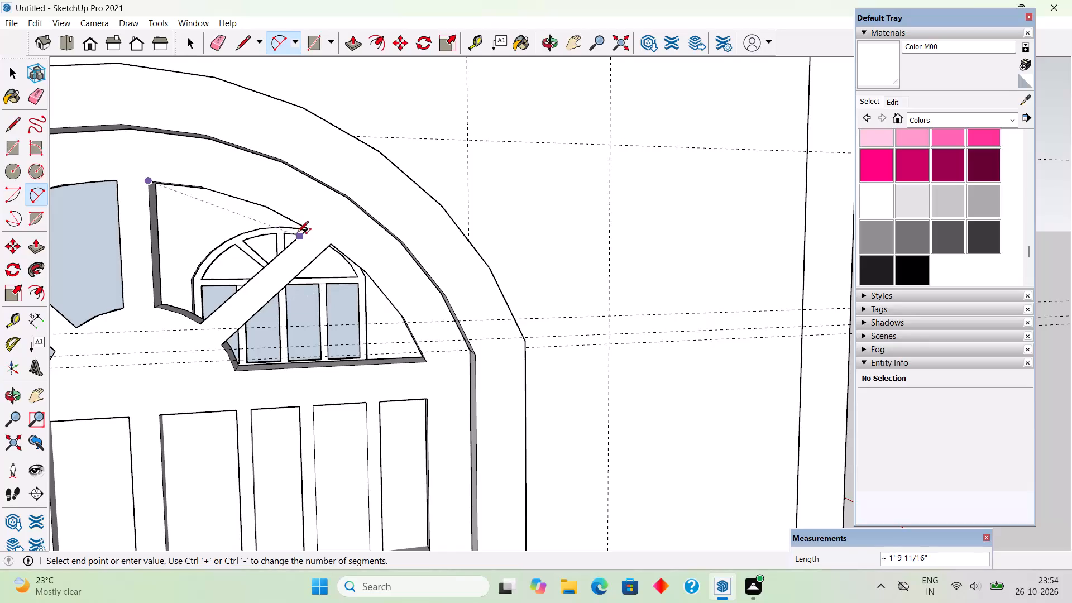
{"action": "left_click", "coordinate": [304, 233]}
{"action": "left_click", "coordinate": [266, 208]}
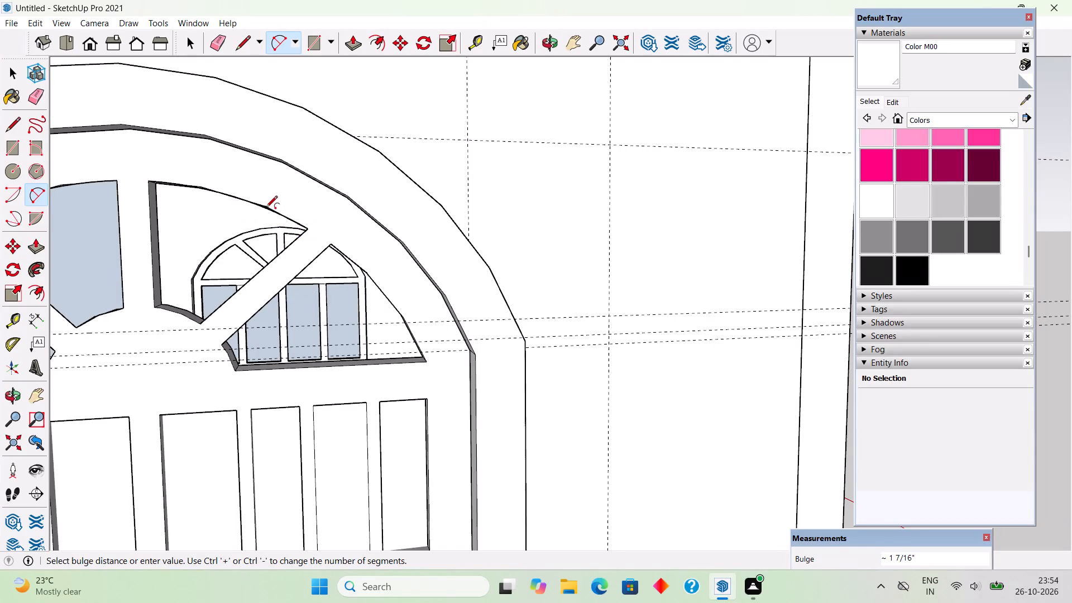
{"action": "key", "text": "l"}
{"action": "left_click", "coordinate": [306, 233]}
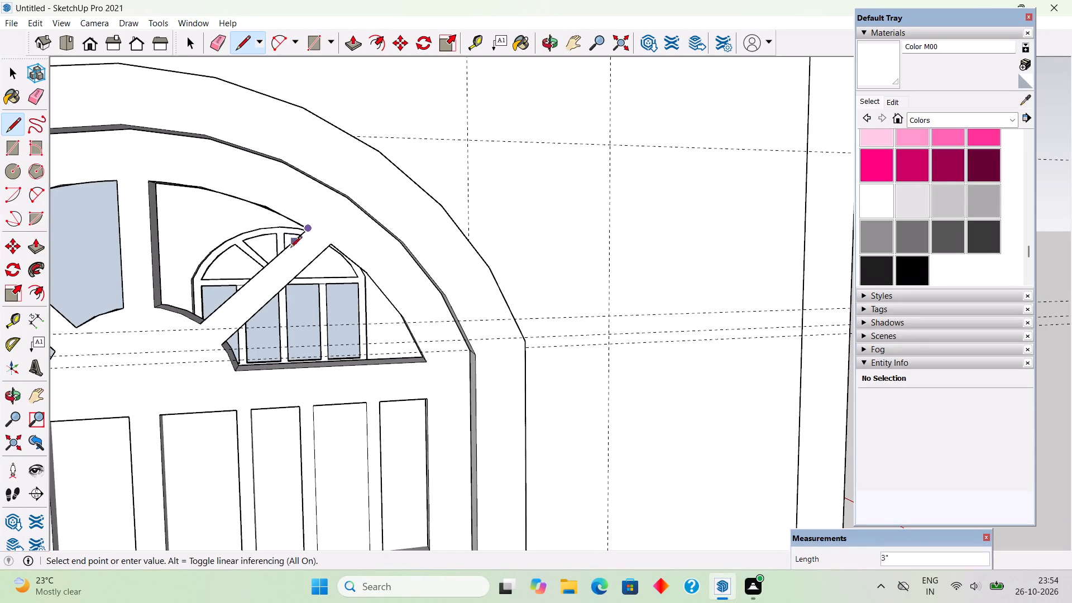
{"action": "scroll", "coordinate": [198, 325], "scroll_direction": "up", "scroll_amount": 9}
{"action": "left_click", "coordinate": [203, 324]}
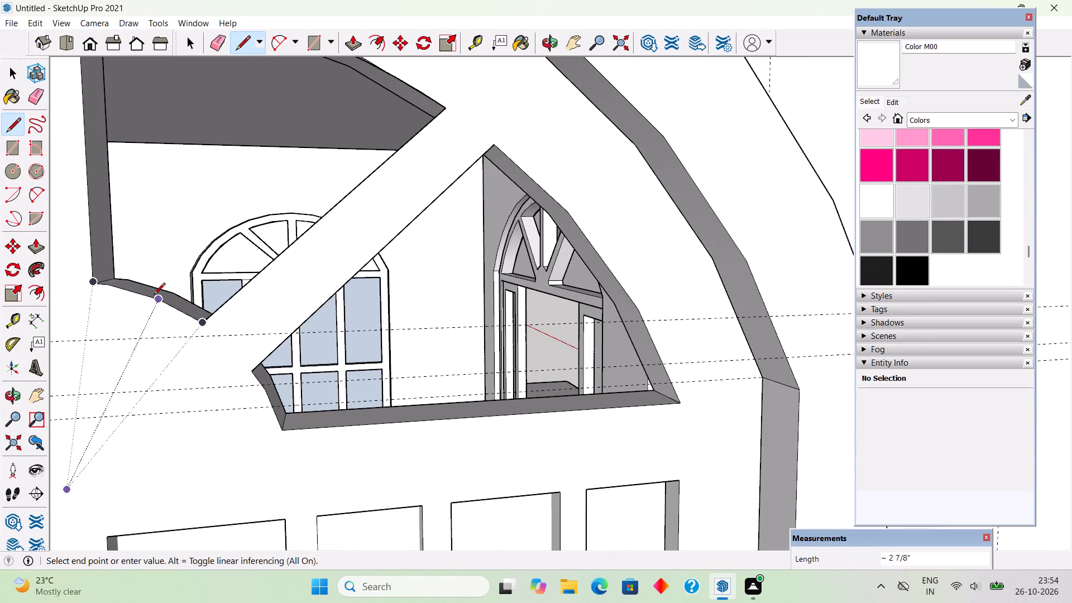
{"action": "left_click", "coordinate": [154, 295]}
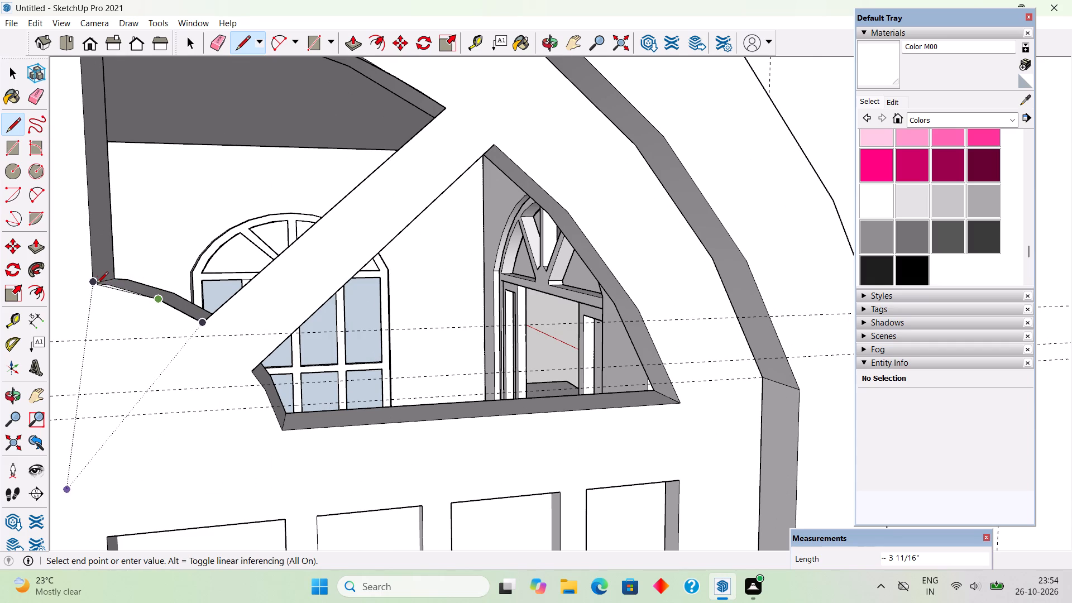
{"action": "left_click", "coordinate": [94, 281]}
{"action": "scroll", "coordinate": [94, 281], "scroll_direction": "down", "scroll_amount": 8}
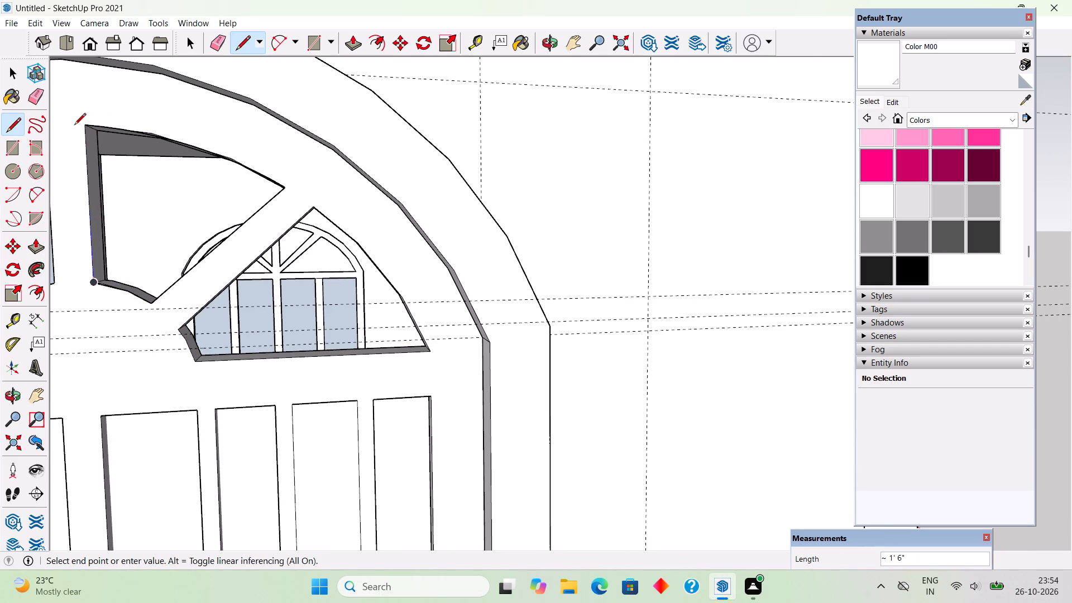
{"action": "left_click", "coordinate": [87, 126]}
Outline the rightmost fan opening with lines along its sloping, short inner and bottom edges and an outer arc of about 1 1/2 inch bulge.
{"action": "scroll", "coordinate": [164, 257], "scroll_direction": "down", "scroll_amount": 5}
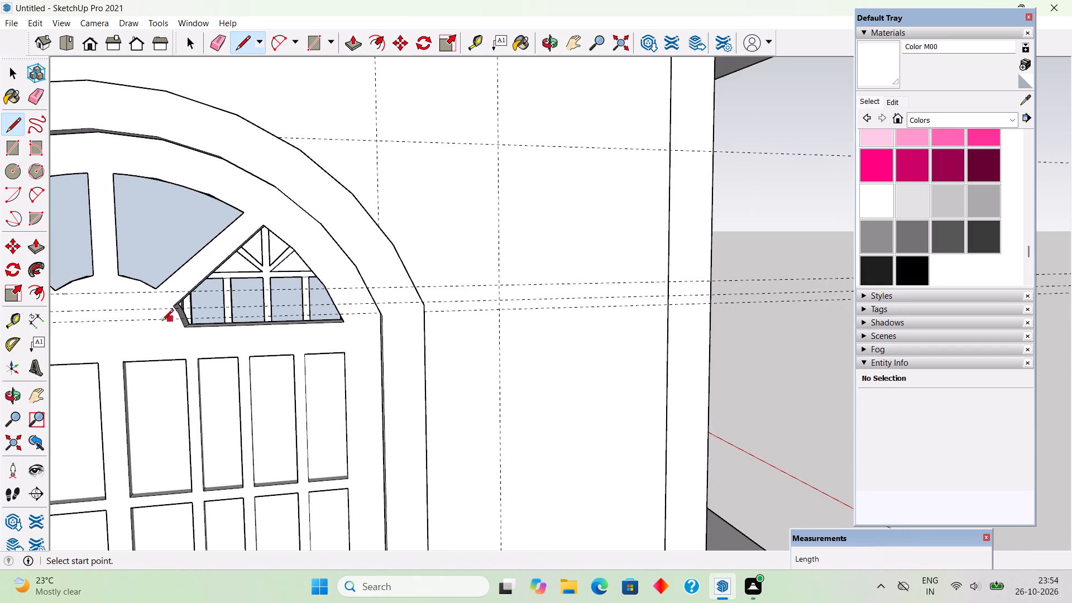
{"action": "scroll", "coordinate": [146, 336], "scroll_direction": "up", "scroll_amount": 12}
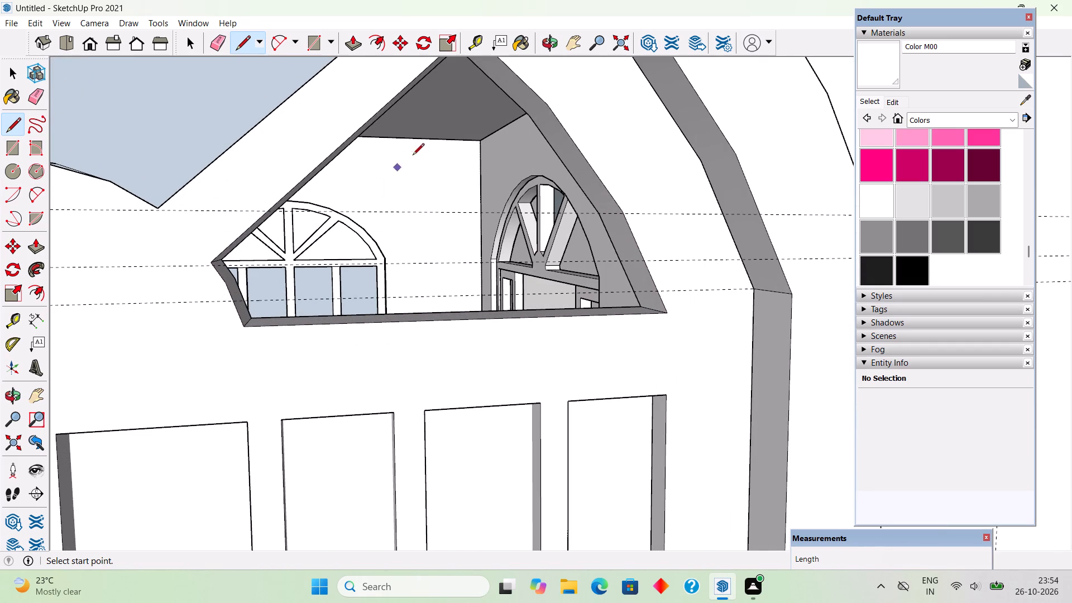
{"action": "scroll", "coordinate": [410, 228], "scroll_direction": "down", "scroll_amount": 2}
{"action": "scroll", "coordinate": [433, 164], "scroll_direction": "up", "scroll_amount": 6}
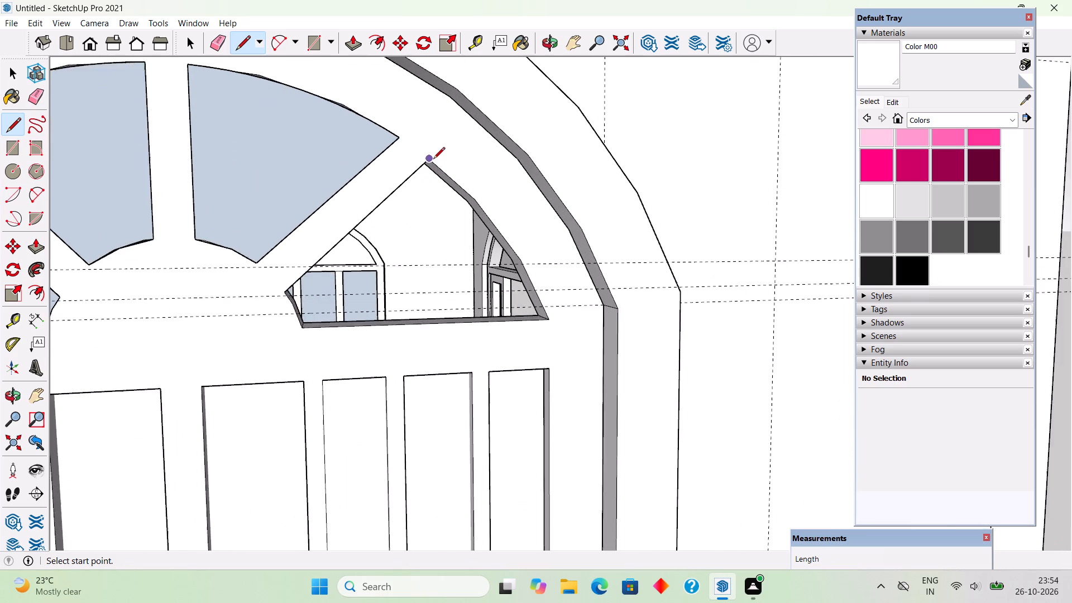
{"action": "left_click", "coordinate": [433, 160]}
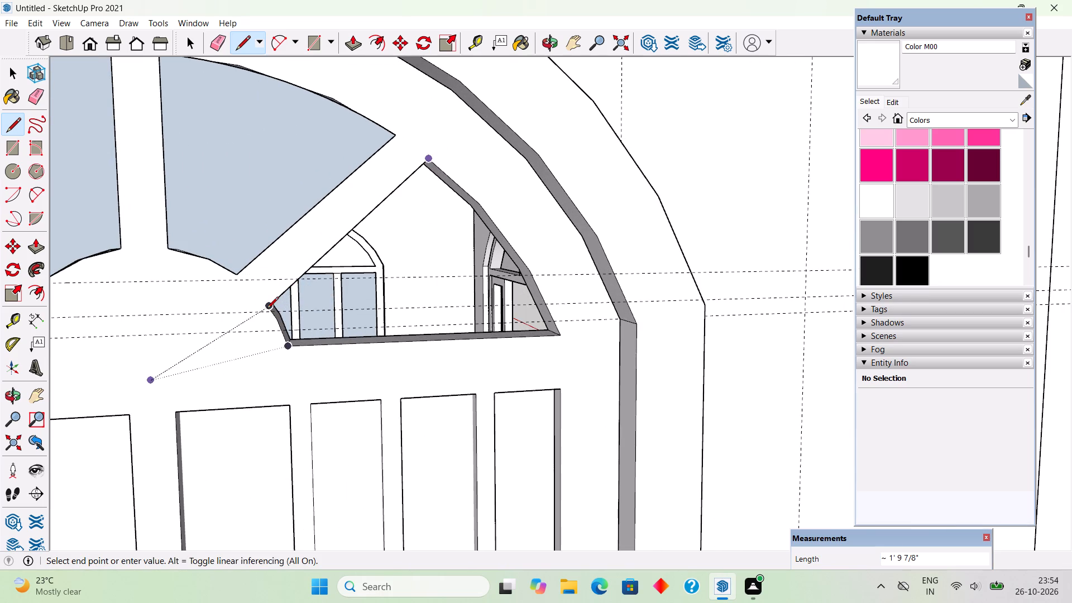
{"action": "left_click", "coordinate": [267, 309]}
{"action": "left_click", "coordinate": [276, 321]}
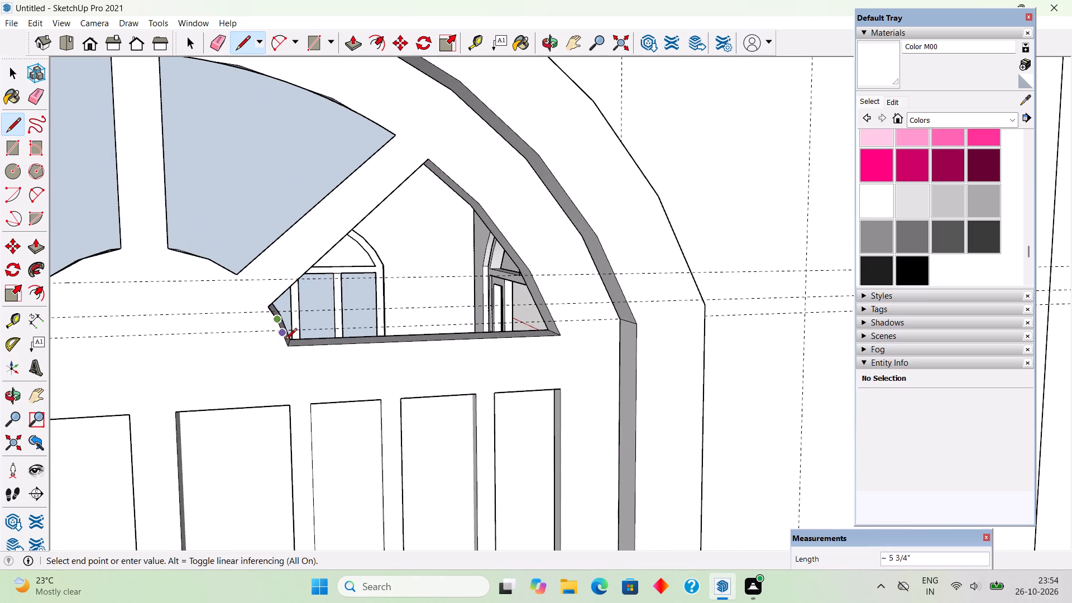
{"action": "left_click", "coordinate": [289, 348]}
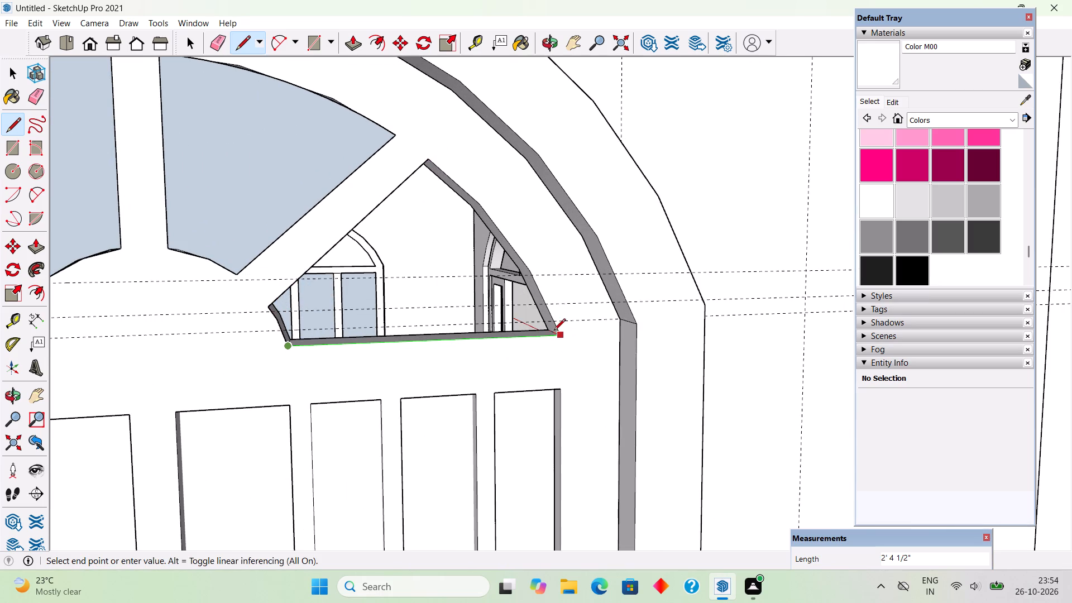
{"action": "left_click", "coordinate": [556, 336]}
{"action": "key", "text": "a"}
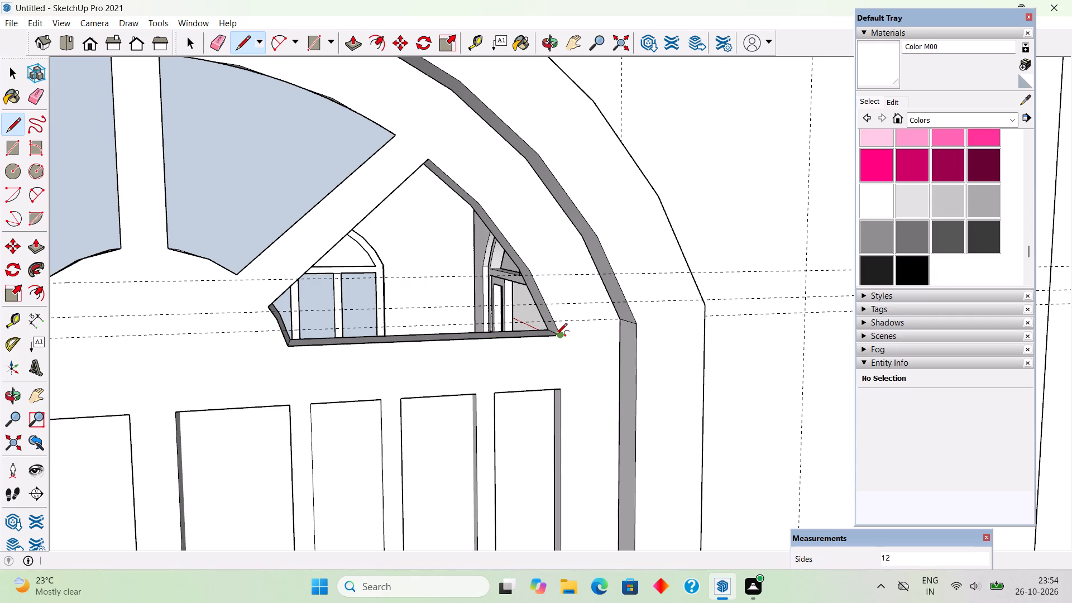
{"action": "left_click", "coordinate": [557, 339]}
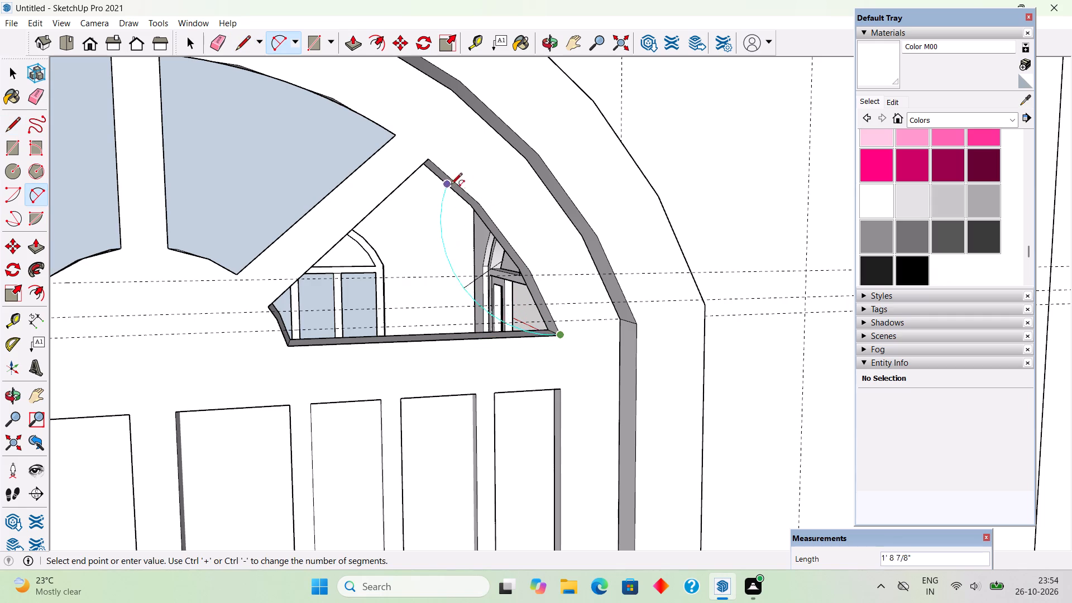
{"action": "left_click", "coordinate": [425, 158]}
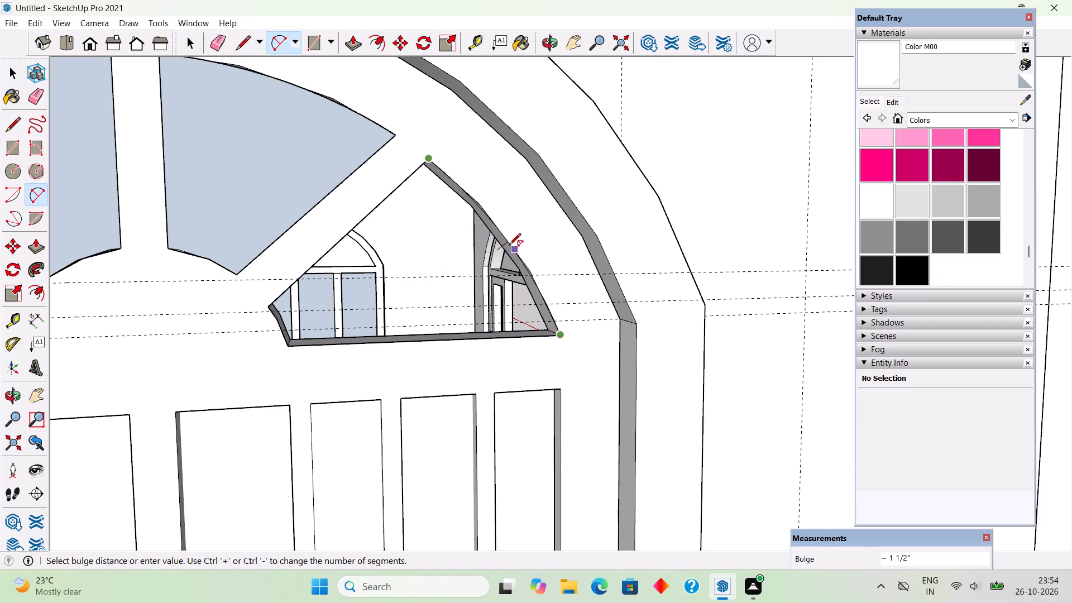
{"action": "left_click", "coordinate": [509, 246]}
Make each of the four fan-shaped pane faces in the arched head into its own group.
{"action": "scroll", "coordinate": [509, 246], "scroll_direction": "down", "scroll_amount": 5}
{"action": "key", "text": "space"}
{"action": "scroll", "coordinate": [511, 265], "scroll_direction": "down", "scroll_amount": 6}
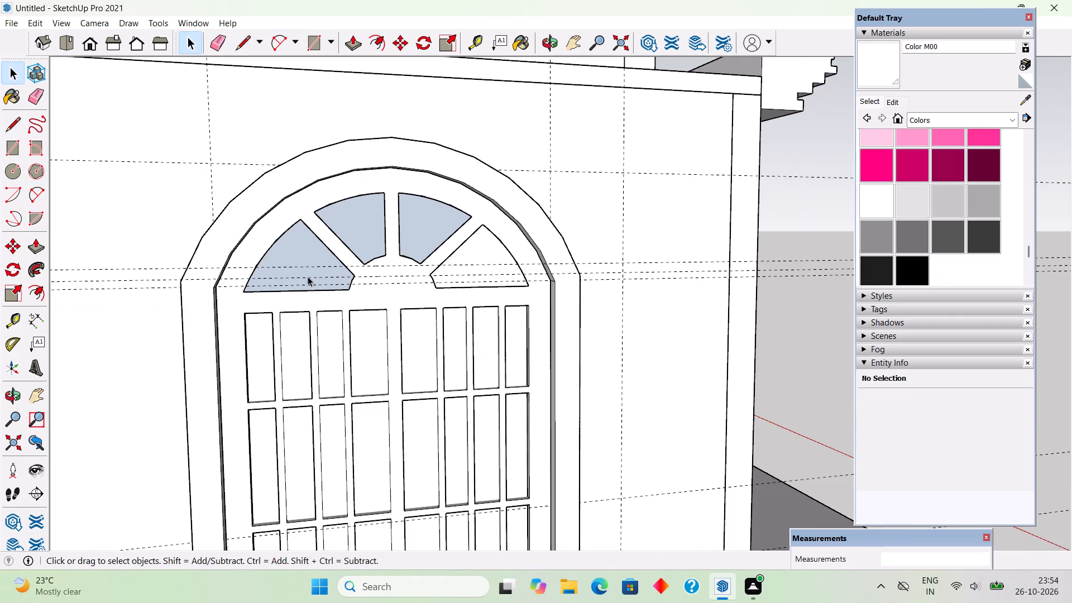
{"action": "triple_click", "coordinate": [306, 257]}
{"action": "right_click", "coordinate": [306, 256]}
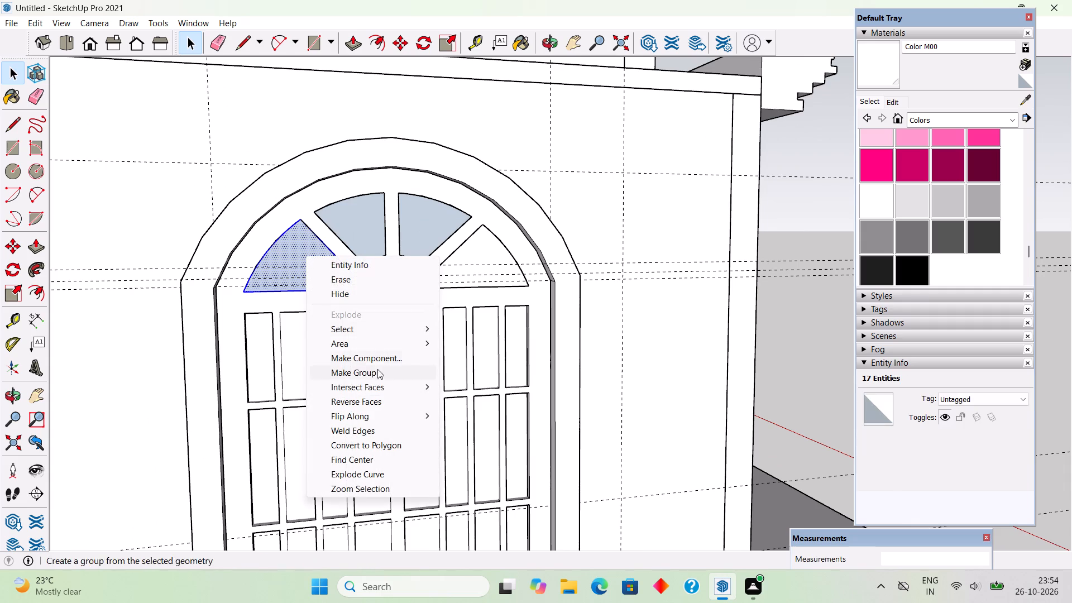
{"action": "left_click", "coordinate": [384, 368]}
{"action": "triple_click", "coordinate": [360, 209]}
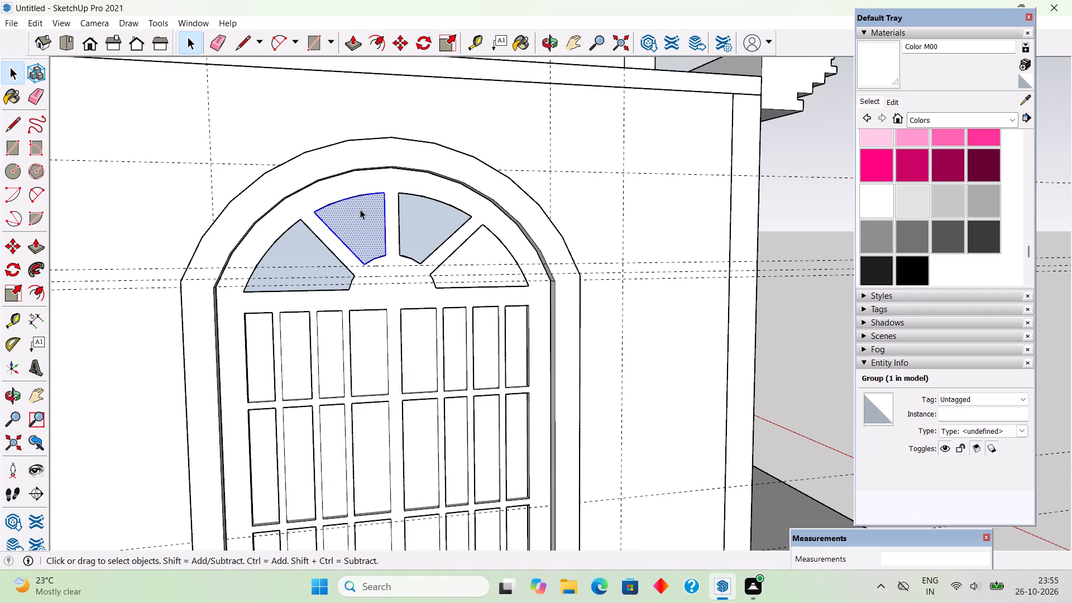
{"action": "right_click", "coordinate": [360, 209]}
{"action": "left_click", "coordinate": [400, 322]}
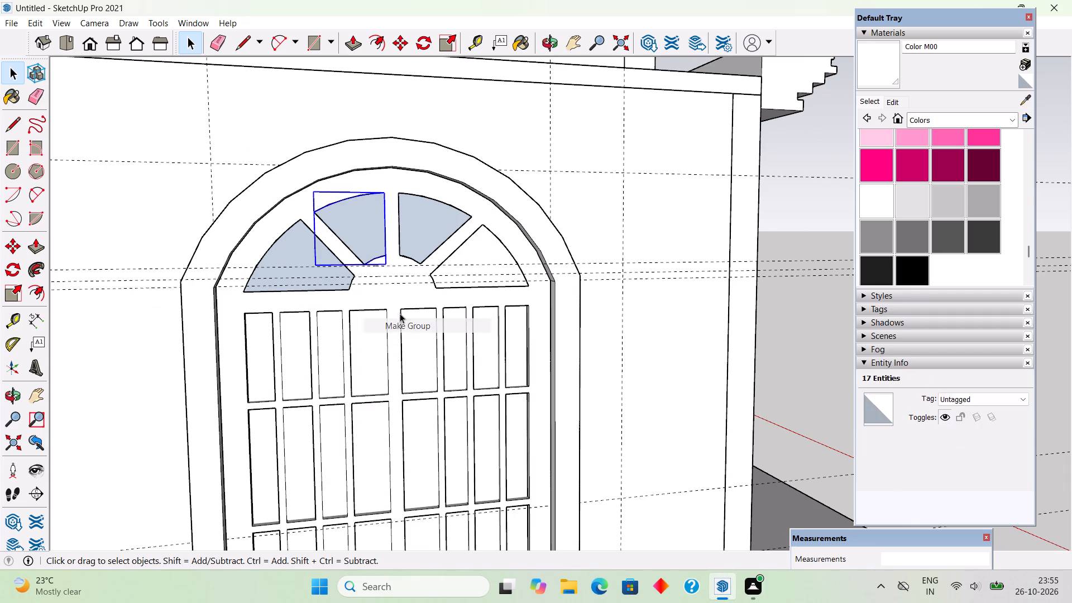
{"action": "triple_click", "coordinate": [423, 233]}
{"action": "right_click", "coordinate": [423, 233]}
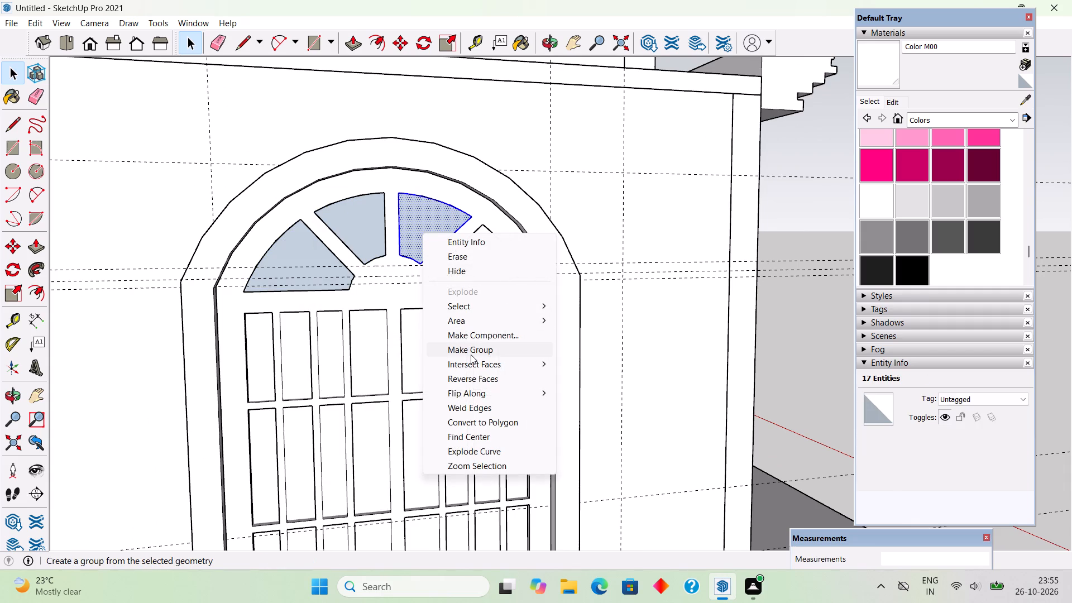
{"action": "left_click", "coordinate": [471, 355]}
{"action": "triple_click", "coordinate": [495, 248]}
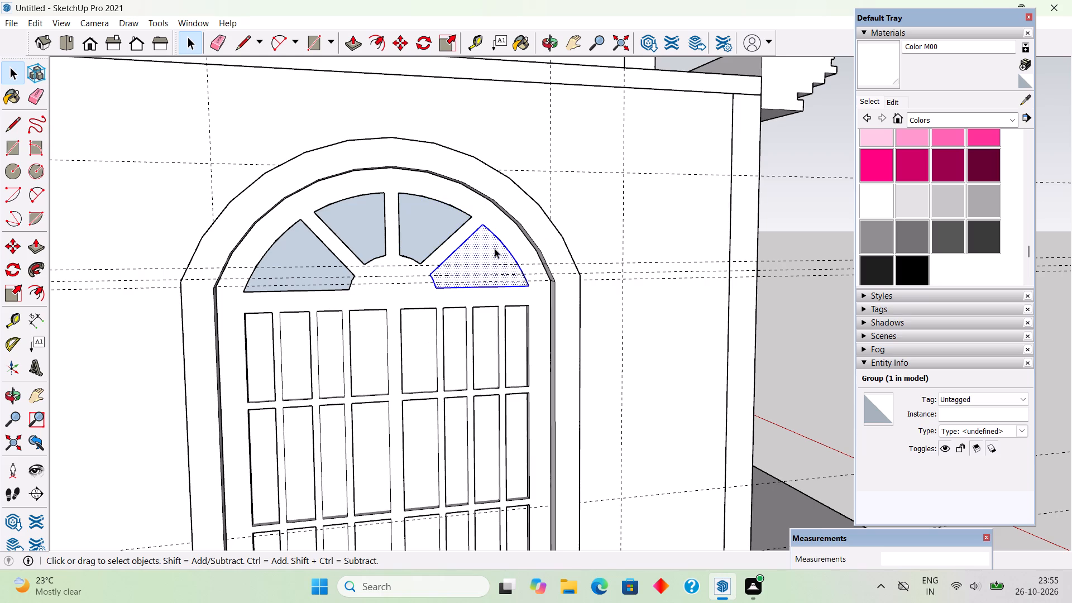
{"action": "right_click", "coordinate": [495, 248]}
{"action": "left_click", "coordinate": [522, 365]}
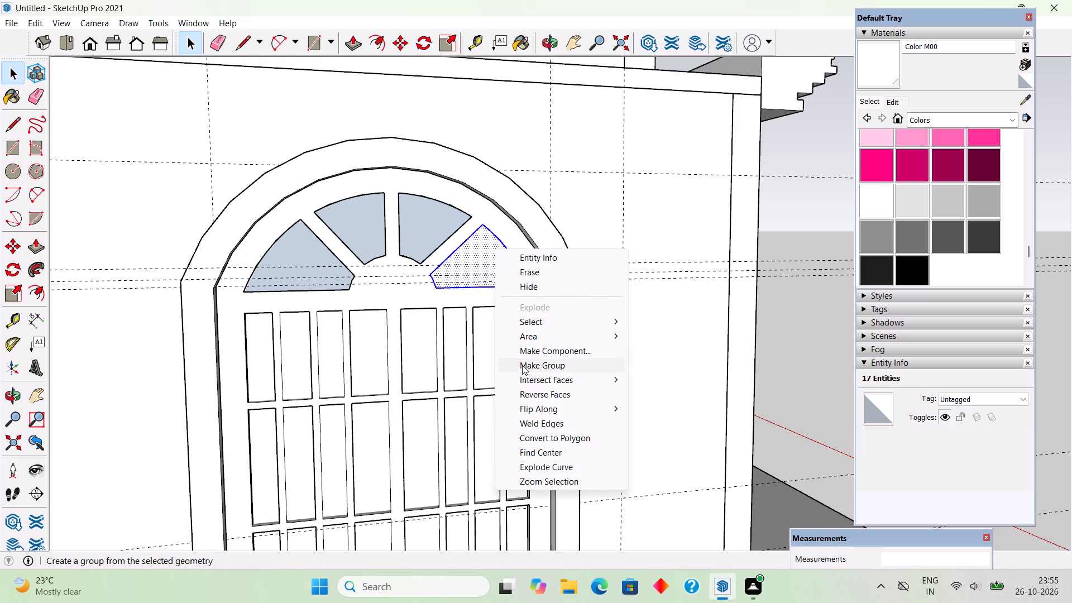
{"action": "scroll", "coordinate": [522, 365], "scroll_direction": "down", "scroll_amount": 11}
{"action": "left_click", "coordinate": [676, 339]}
Delete all construction guides from the model.
{"action": "middle_click_drag", "start_coordinate": [672, 347], "coordinate": [664, 350]}
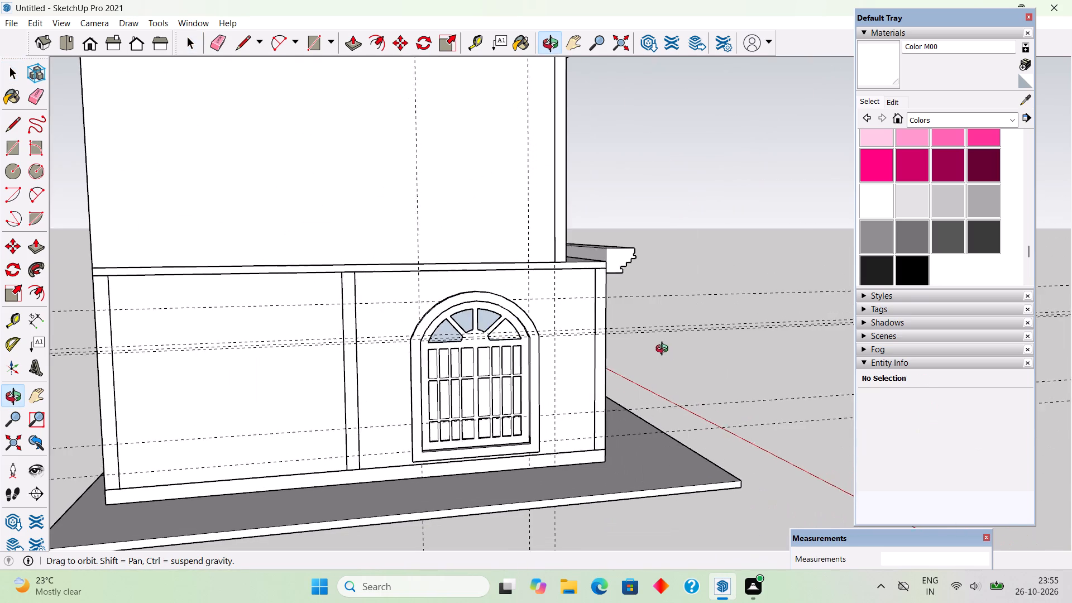
{"action": "middle_click_drag", "start_coordinate": [664, 350], "coordinate": [328, 343]}
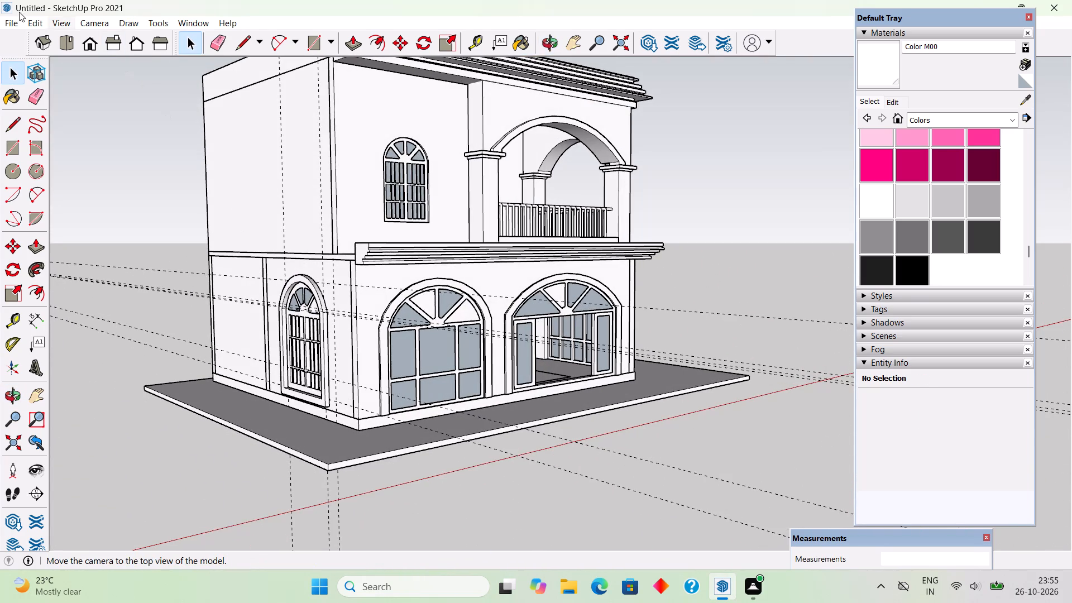
{"action": "left_click", "coordinate": [42, 23]}
{"action": "left_click", "coordinate": [117, 143]}
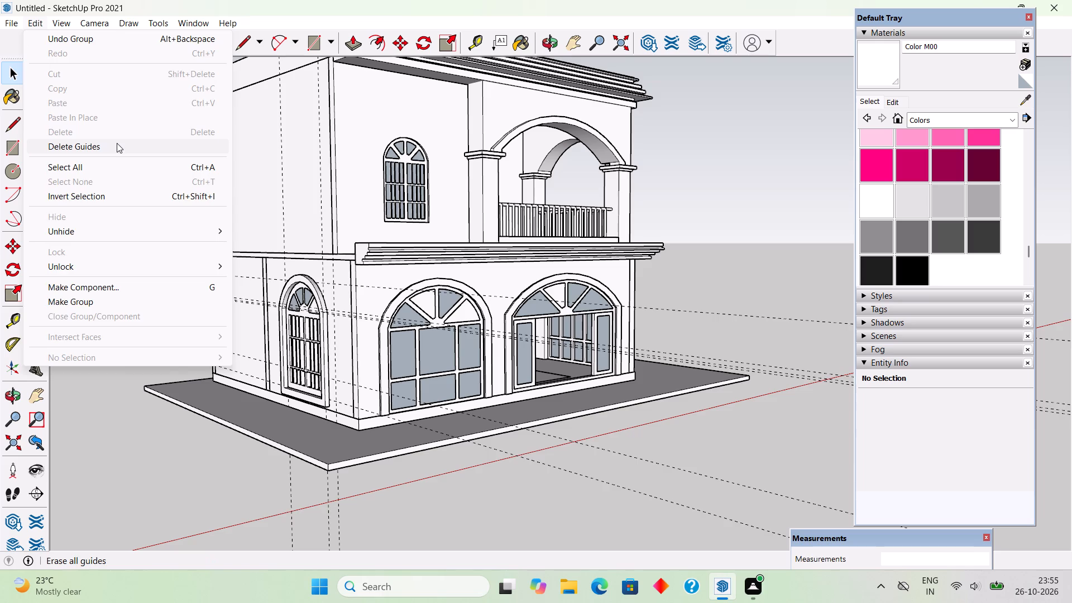
Examine the house exterior from the front and from the side with the balcony arch and shaded windows.
{"action": "middle_click_drag", "start_coordinate": [559, 296], "coordinate": [257, 280]}
{"action": "scroll", "coordinate": [257, 280], "scroll_direction": "up", "scroll_amount": 3}
{"action": "scroll", "coordinate": [257, 276], "scroll_direction": "down", "scroll_amount": 6}
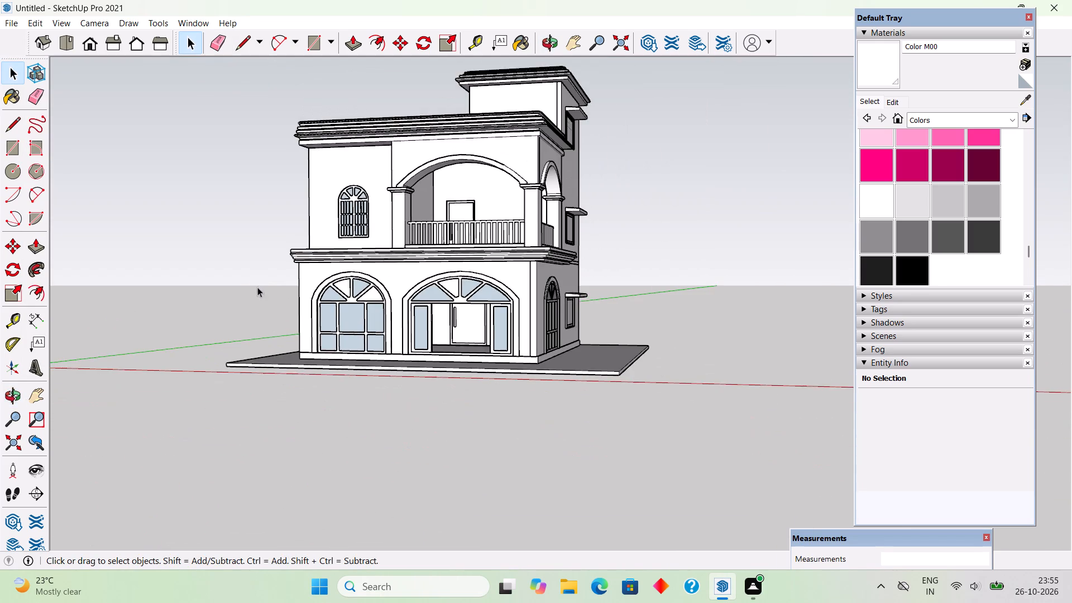
{"action": "scroll", "coordinate": [279, 337], "scroll_direction": "up", "scroll_amount": 1}
{"action": "middle_click_drag", "start_coordinate": [279, 337], "coordinate": [220, 312]}
{"action": "scroll", "coordinate": [218, 312], "scroll_direction": "down", "scroll_amount": 3}
{"action": "middle_click_drag", "start_coordinate": [231, 308], "coordinate": [304, 336]}
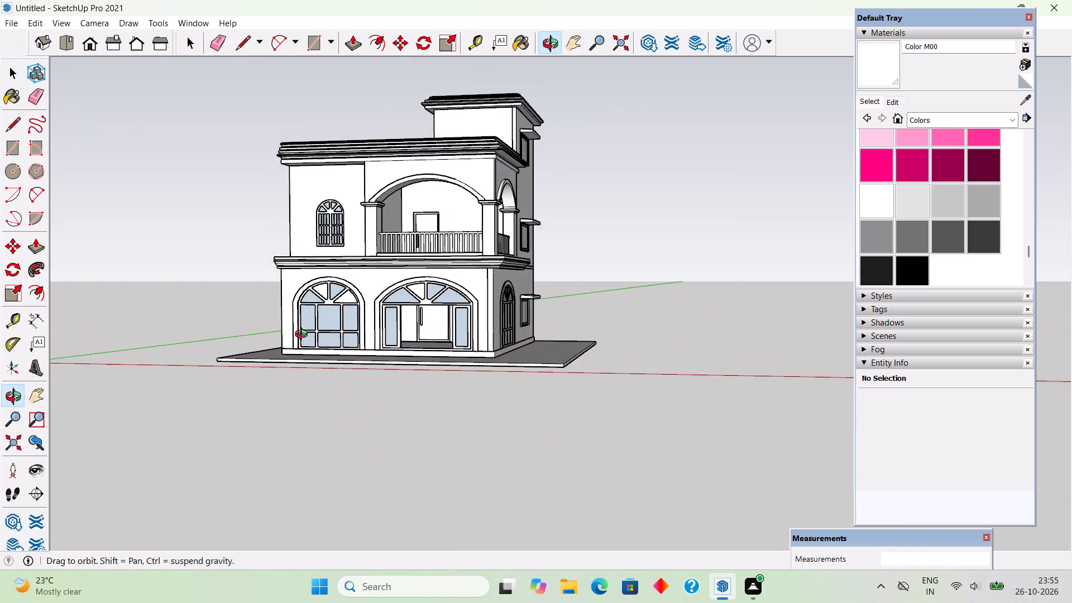
{"action": "middle_click_drag", "start_coordinate": [304, 336], "coordinate": [304, 336]}
{"action": "scroll", "coordinate": [305, 337], "scroll_direction": "up", "scroll_amount": 3}
{"action": "scroll", "coordinate": [307, 337], "scroll_direction": "down", "scroll_amount": 6}
{"action": "scroll", "coordinate": [407, 128], "scroll_direction": "up", "scroll_amount": 5}
{"action": "scroll", "coordinate": [396, 284], "scroll_direction": "up", "scroll_amount": 3}
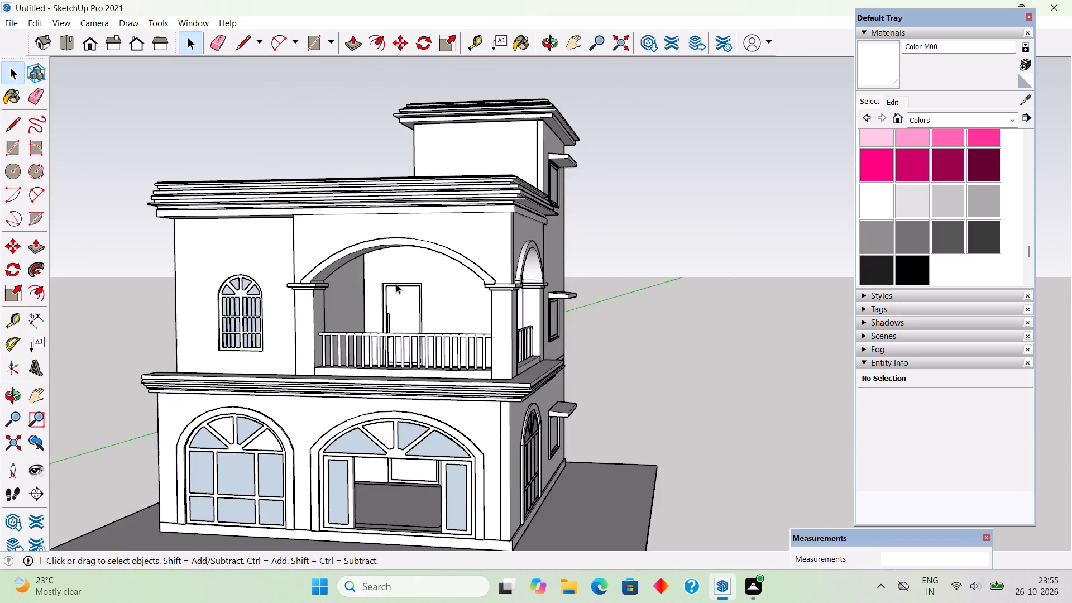
{"action": "middle_click_drag", "start_coordinate": [393, 270], "coordinate": [242, 248]}
{"action": "scroll", "coordinate": [242, 248], "scroll_direction": "up", "scroll_amount": 2}
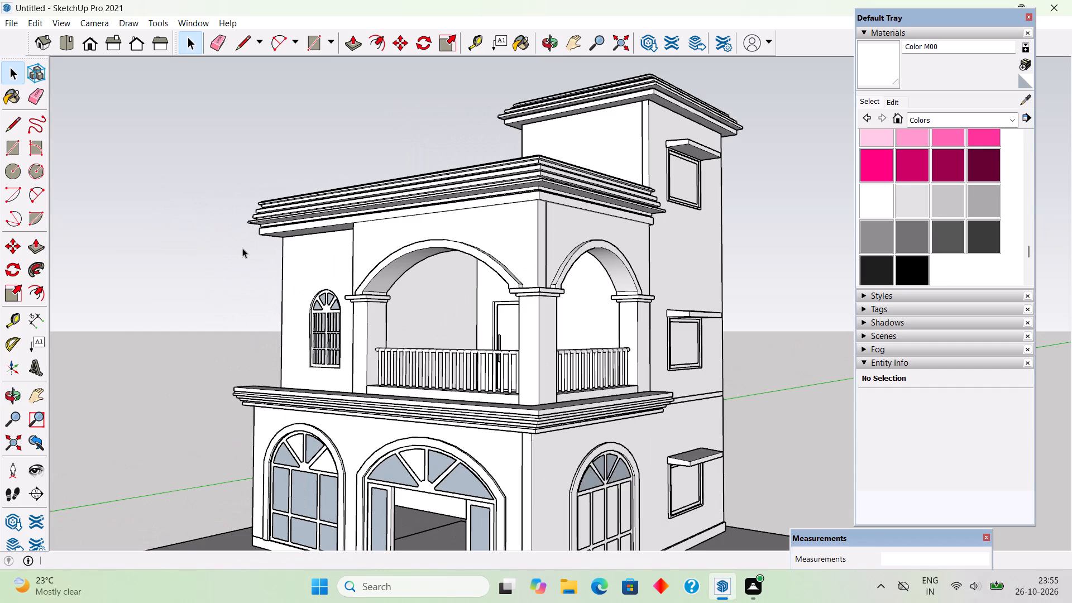
{"action": "scroll", "coordinate": [242, 248], "scroll_direction": "down", "scroll_amount": 4}
{"action": "middle_click_drag", "start_coordinate": [381, 312], "coordinate": [321, 259]}
{"action": "scroll", "coordinate": [321, 257], "scroll_direction": "up", "scroll_amount": 3}
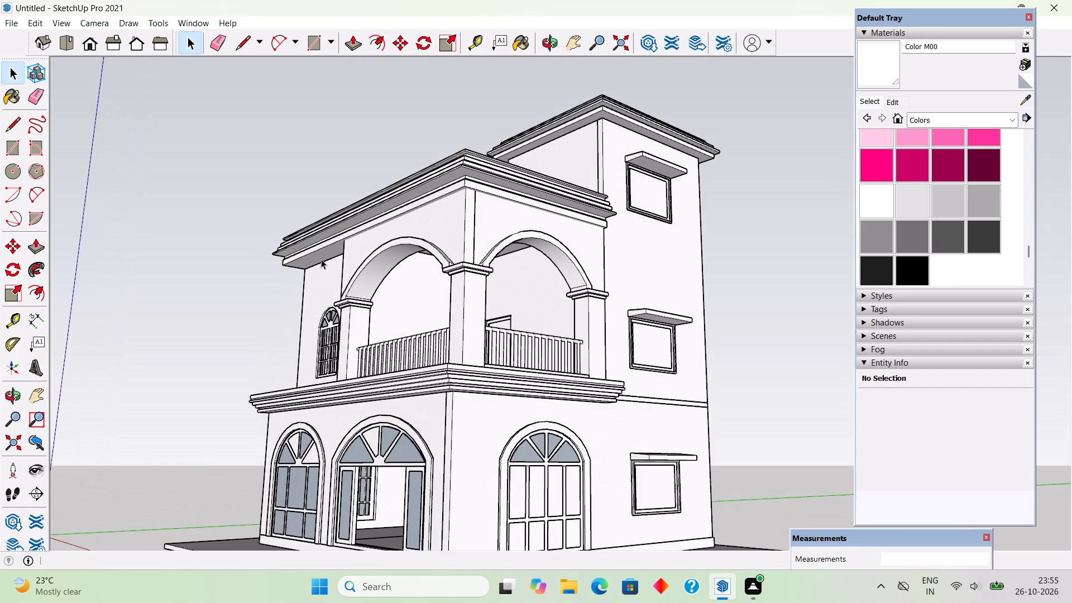
{"action": "scroll", "coordinate": [321, 259], "scroll_direction": "down", "scroll_amount": 3}
{"action": "middle_click_drag", "start_coordinate": [332, 283], "coordinate": [363, 331]}
{"action": "scroll", "coordinate": [363, 331], "scroll_direction": "up", "scroll_amount": 2}
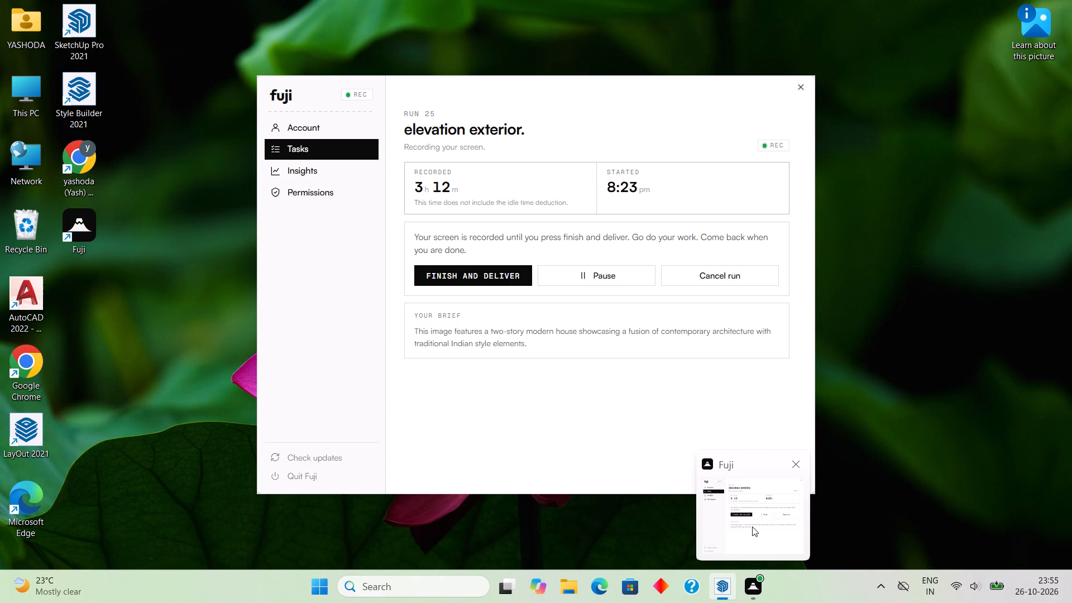
{"action": "scroll", "coordinate": [514, 341], "scroll_direction": "down", "scroll_amount": 2}
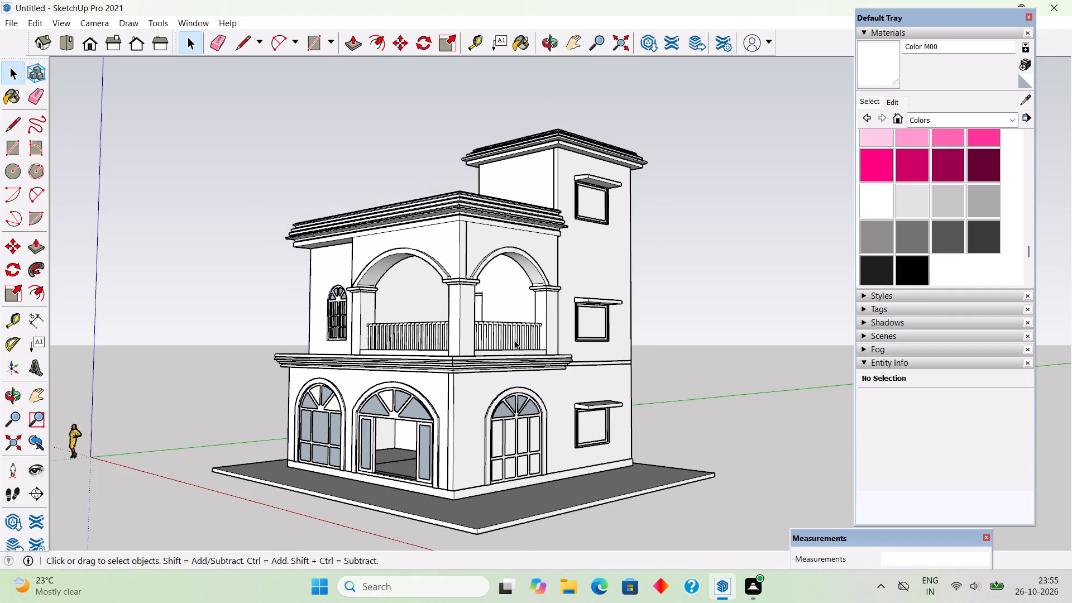
Examine the house exterior from the front corner, the balcony side and slightly above.
{"action": "scroll", "coordinate": [514, 340], "scroll_direction": "up", "scroll_amount": 2}
{"action": "middle_click_drag", "start_coordinate": [486, 326], "coordinate": [453, 319]}
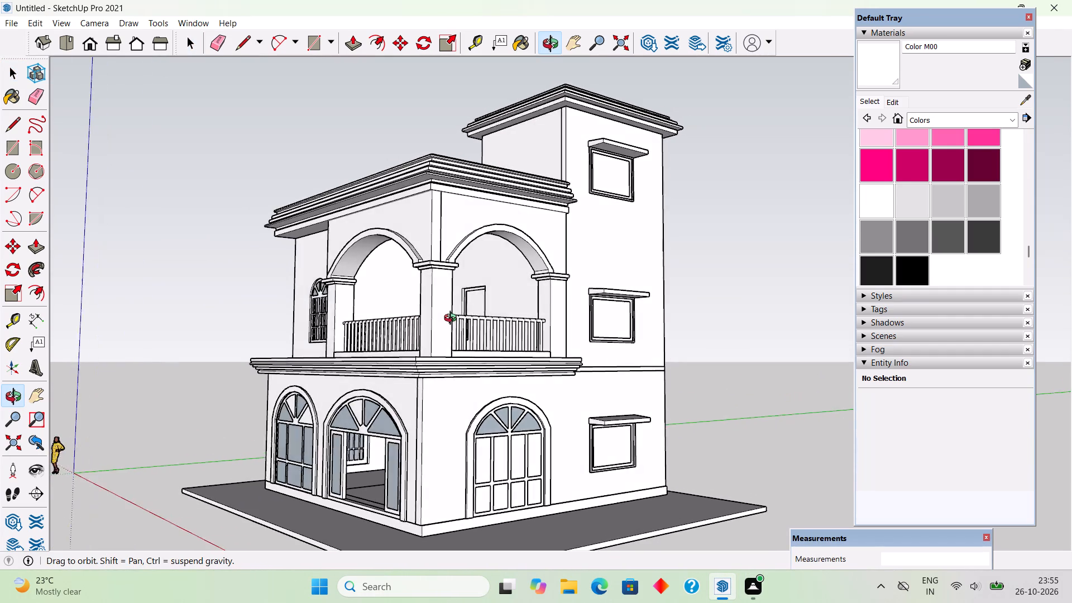
{"action": "middle_click_drag", "start_coordinate": [453, 319], "coordinate": [492, 331]}
{"action": "scroll", "coordinate": [492, 329], "scroll_direction": "down", "scroll_amount": 2}
{"action": "scroll", "coordinate": [505, 363], "scroll_direction": "up", "scroll_amount": 2}
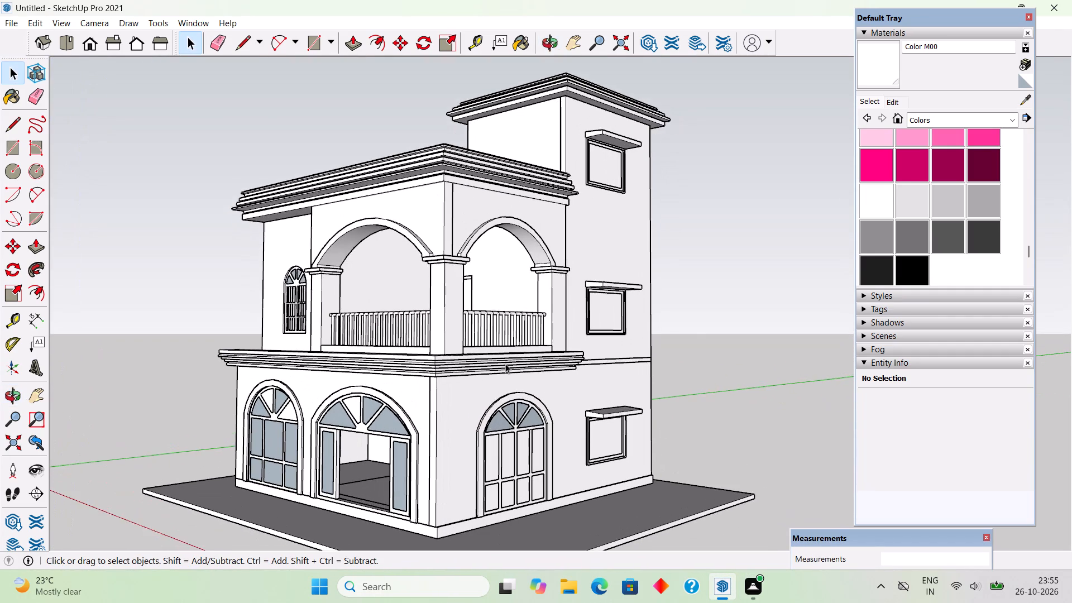
{"action": "scroll", "coordinate": [505, 363], "scroll_direction": "up", "scroll_amount": 1}
{"action": "middle_click_drag", "start_coordinate": [505, 363], "coordinate": [571, 376]}
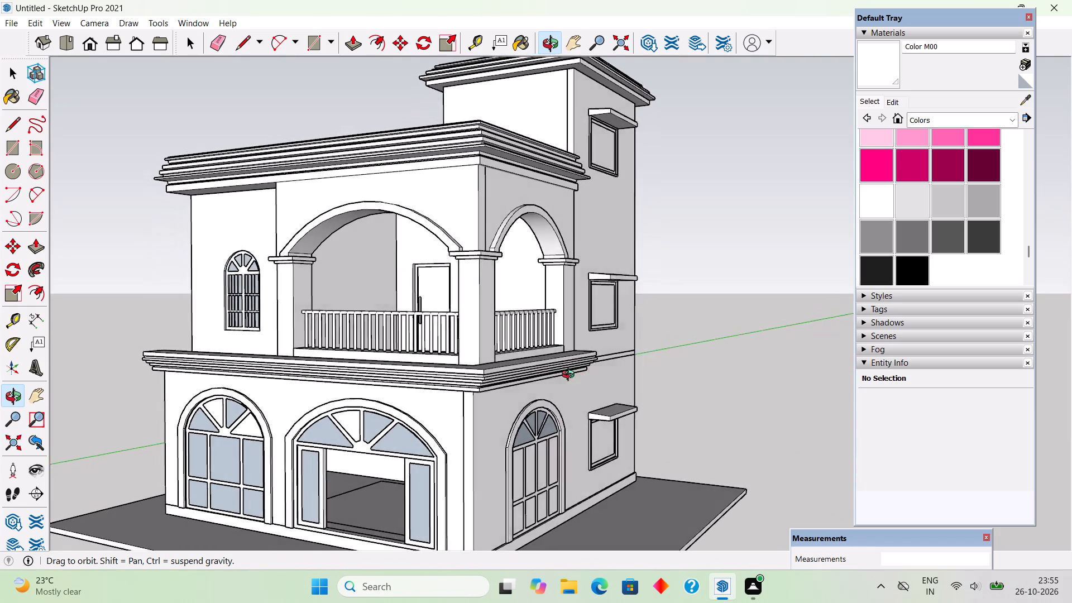
{"action": "middle_click_drag", "start_coordinate": [571, 376], "coordinate": [517, 362]}
{"action": "scroll", "coordinate": [517, 362], "scroll_direction": "down", "scroll_amount": 3}
{"action": "scroll", "coordinate": [391, 362], "scroll_direction": "up", "scroll_amount": 2}
{"action": "middle_click_drag", "start_coordinate": [388, 362], "coordinate": [379, 354]}
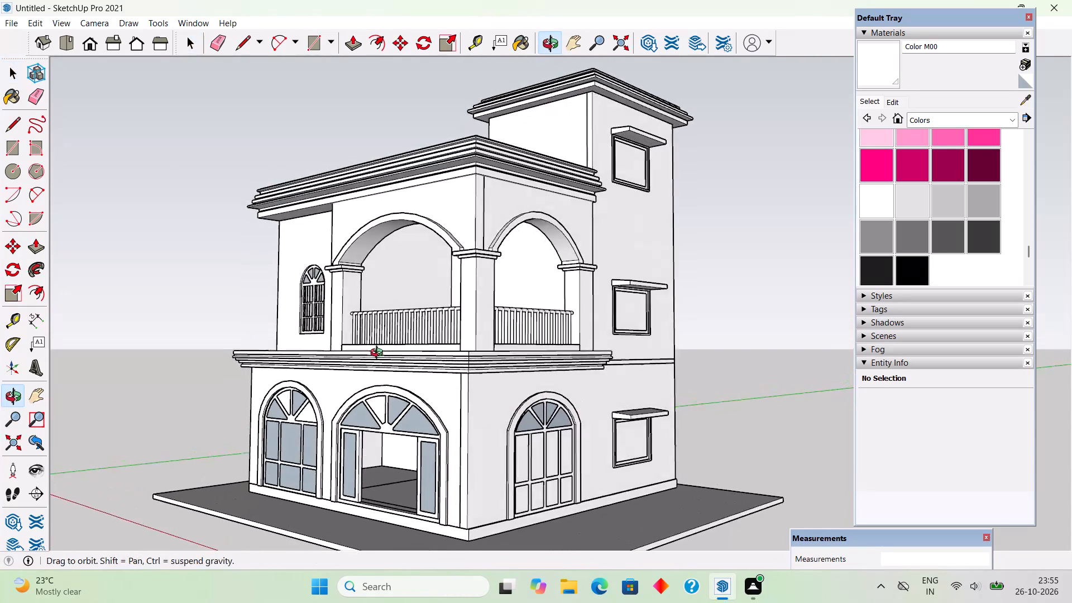
{"action": "middle_click_drag", "start_coordinate": [379, 354], "coordinate": [322, 335]}
{"action": "scroll", "coordinate": [377, 321], "scroll_direction": "down", "scroll_amount": 4}
{"action": "middle_click_drag", "start_coordinate": [400, 355], "coordinate": [538, 446]}
{"action": "scroll", "coordinate": [516, 442], "scroll_direction": "down", "scroll_amount": 1}
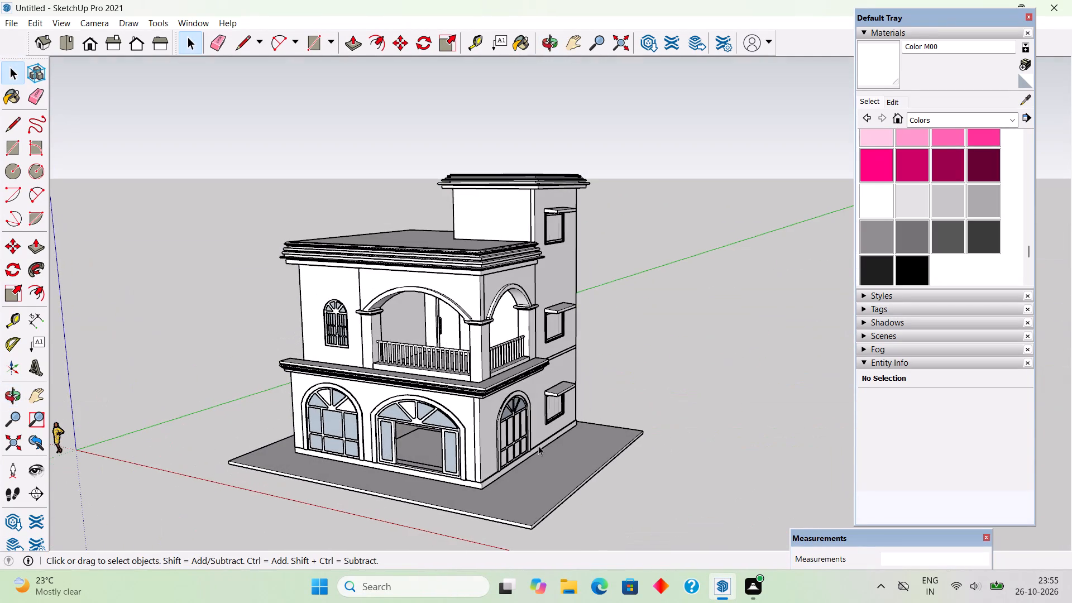
{"action": "scroll", "coordinate": [487, 472], "scroll_direction": "up", "scroll_amount": 1}
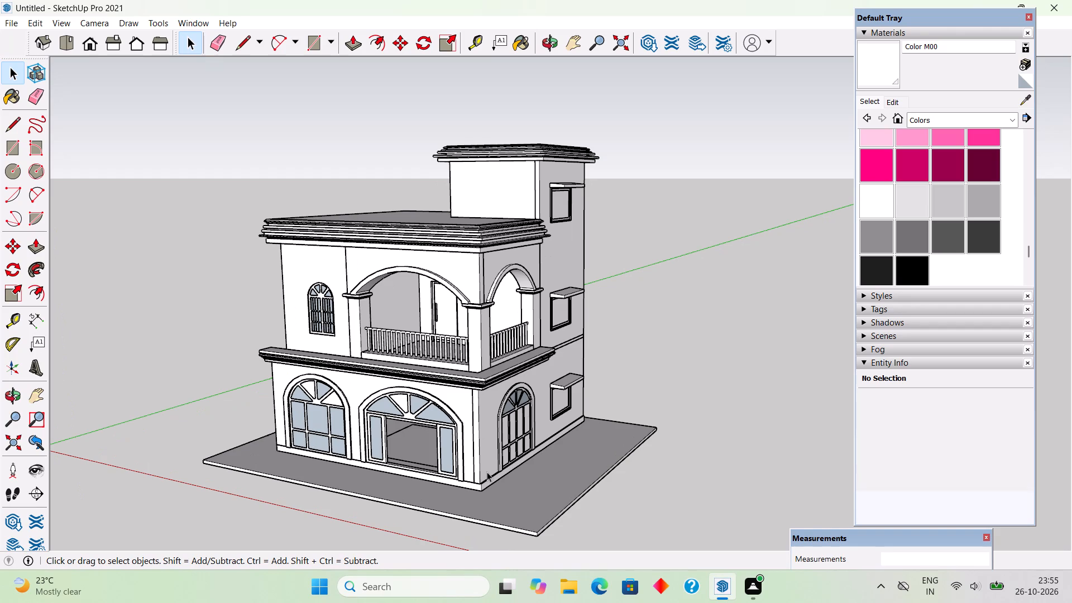
{"action": "scroll", "coordinate": [758, 402], "scroll_direction": "down", "scroll_amount": 1}
{"action": "scroll", "coordinate": [925, 293], "scroll_direction": "up", "scroll_amount": 4}
{"action": "scroll", "coordinate": [915, 197], "scroll_direction": "down", "scroll_amount": 1}
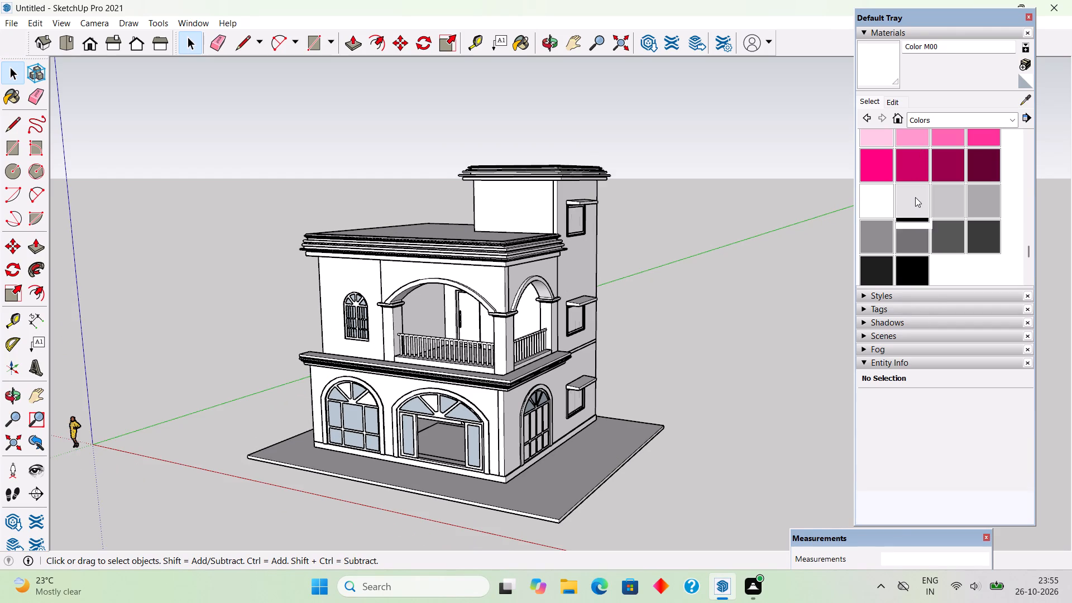
Paint the tower's roof cornice with the orange-brown Color C06.
{"action": "scroll", "coordinate": [915, 197], "scroll_direction": "down", "scroll_amount": 3}
{"action": "scroll", "coordinate": [915, 197], "scroll_direction": "up", "scroll_amount": 7}
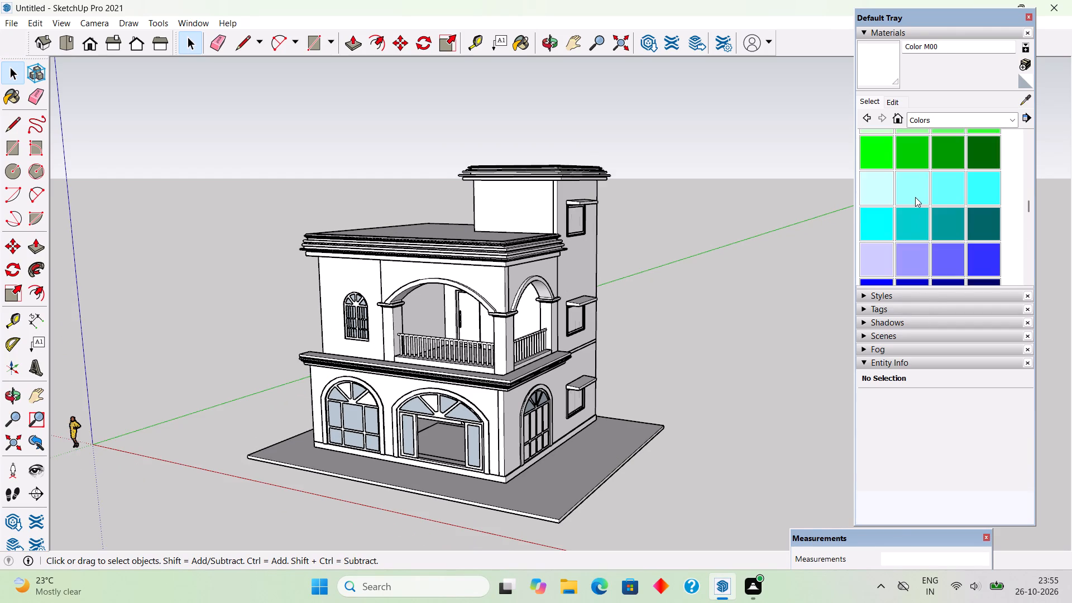
{"action": "scroll", "coordinate": [915, 197], "scroll_direction": "up", "scroll_amount": 5}
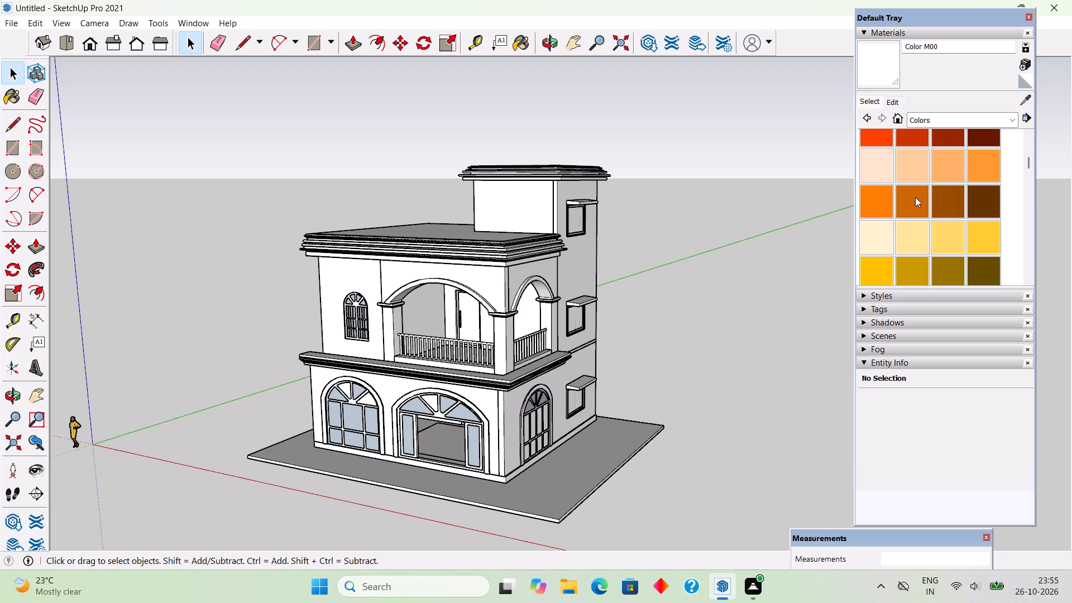
{"action": "left_click", "coordinate": [915, 197]}
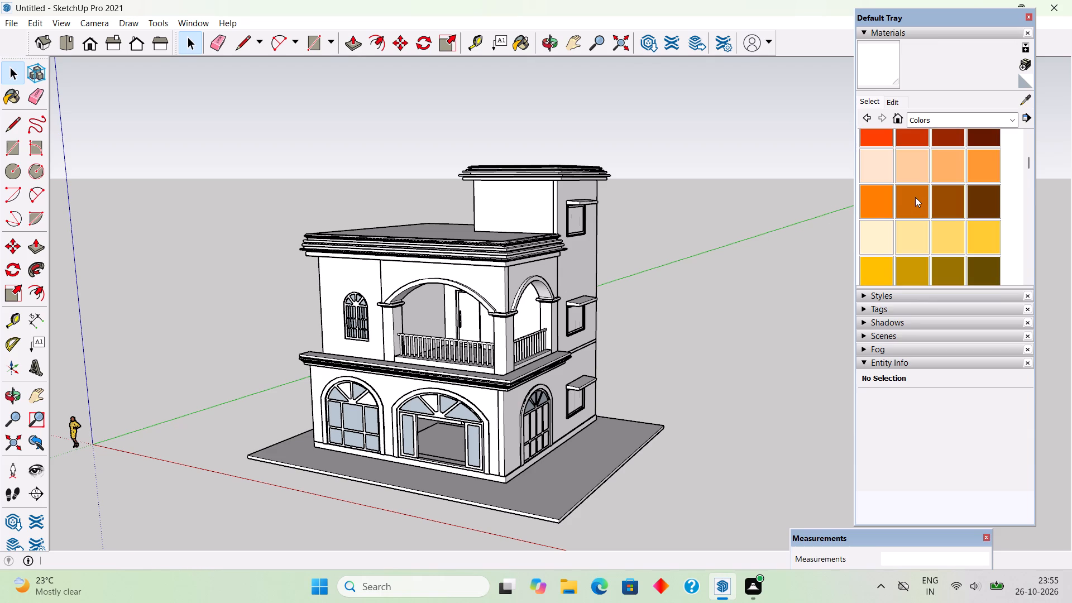
{"action": "left_click", "coordinate": [516, 245]}
{"action": "left_click", "coordinate": [553, 173]}
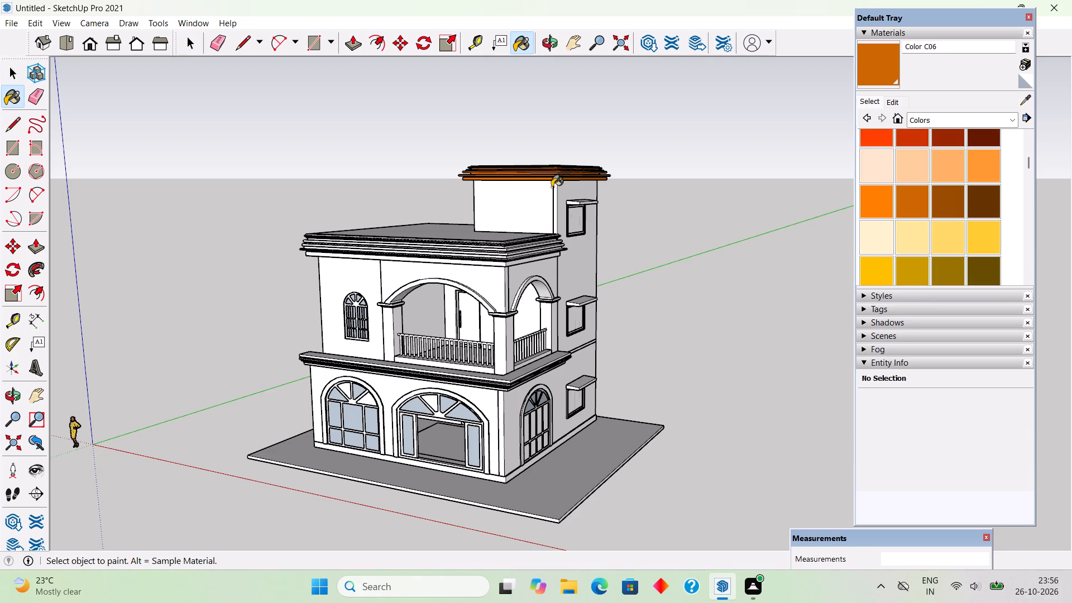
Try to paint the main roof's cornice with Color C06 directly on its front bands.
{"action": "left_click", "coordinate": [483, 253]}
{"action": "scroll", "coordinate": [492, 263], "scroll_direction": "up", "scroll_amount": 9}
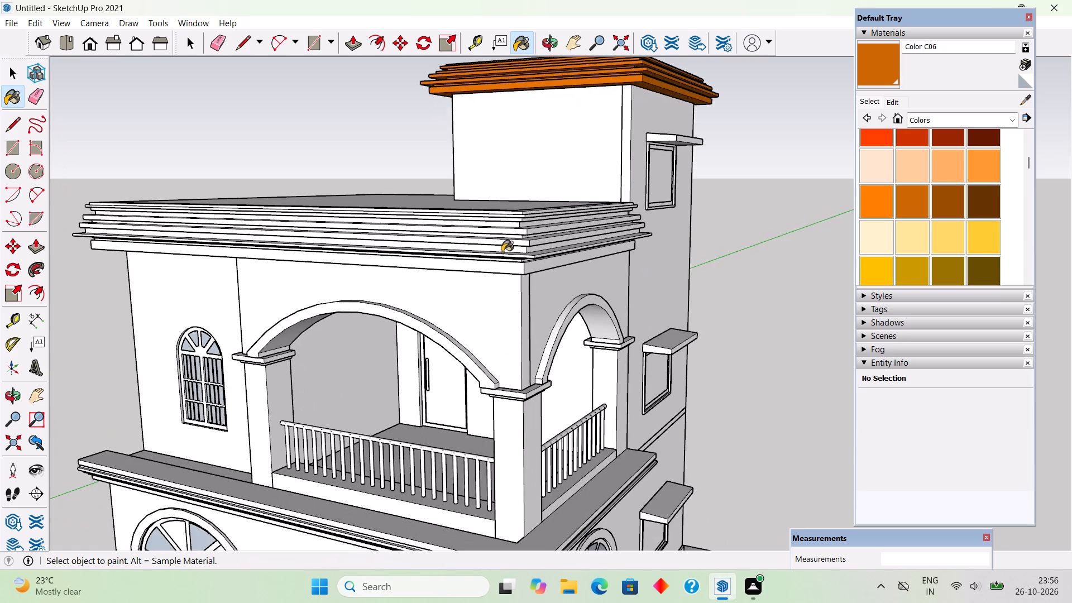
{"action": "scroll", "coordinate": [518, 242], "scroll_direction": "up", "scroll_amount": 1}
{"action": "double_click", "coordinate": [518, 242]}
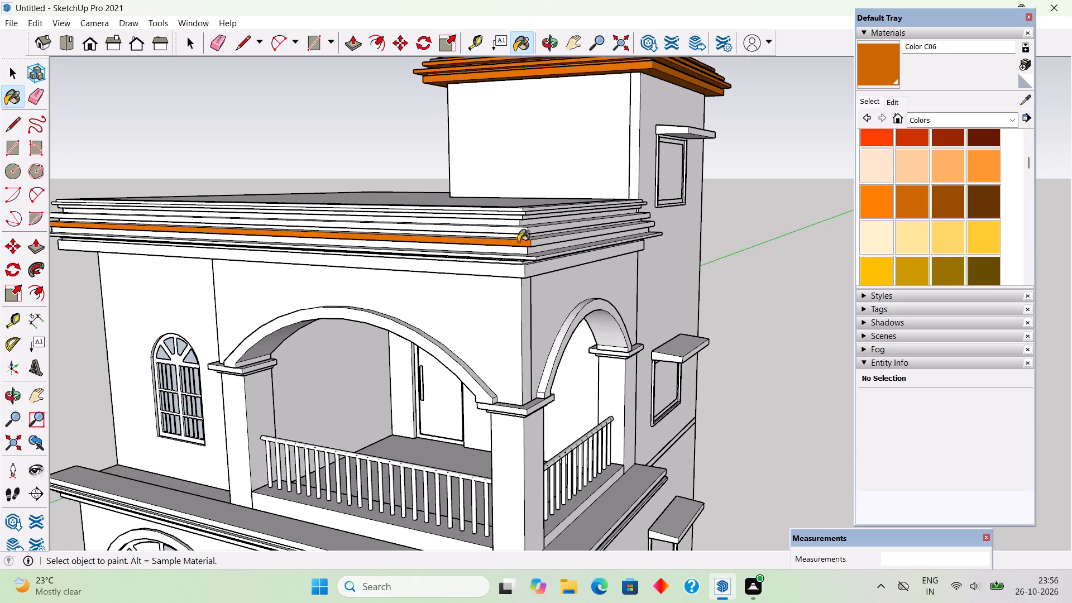
Make the main roof's entire connected cornice geometry into a group.
{"action": "key", "text": "space"}
{"action": "triple_click", "coordinate": [524, 238]}
{"action": "right_click", "coordinate": [524, 238]}
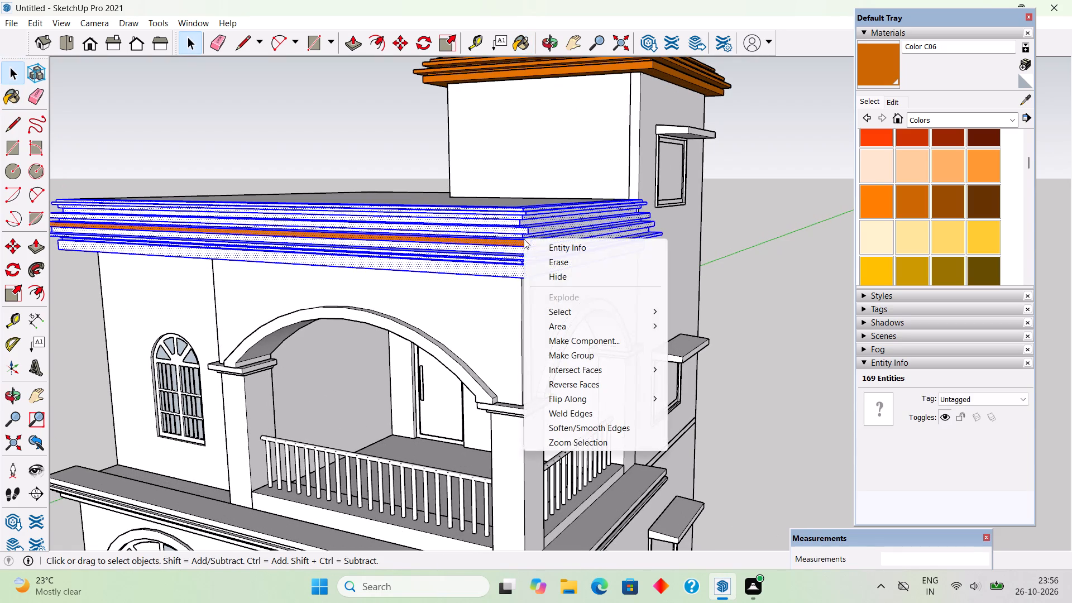
{"action": "left_click", "coordinate": [572, 351]}
{"action": "left_click", "coordinate": [737, 254]}
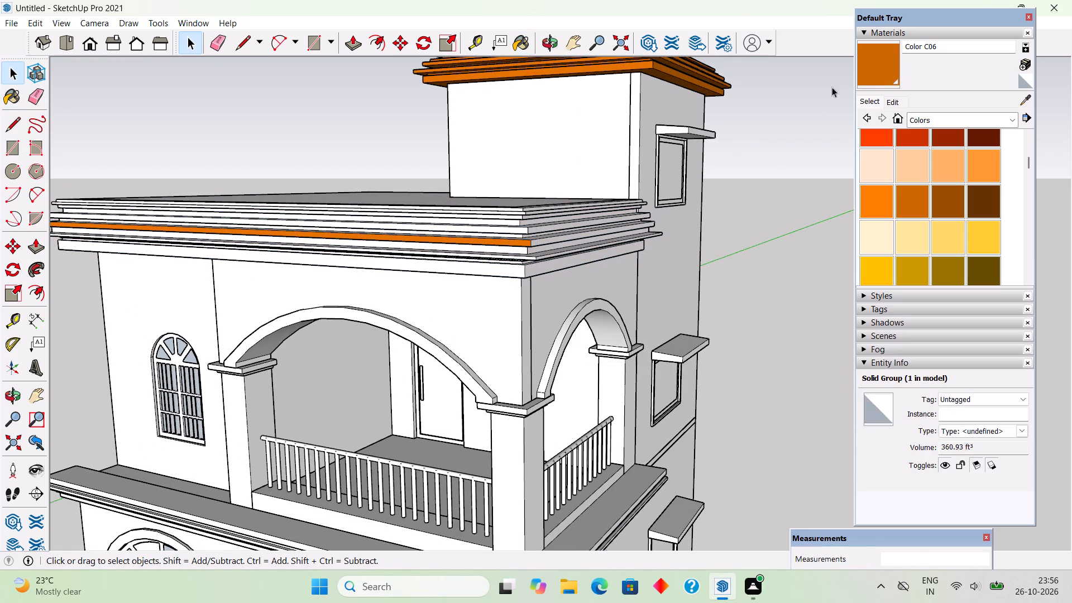
Paint the main roof's grouped cornice with Color C06.
{"action": "left_click", "coordinate": [903, 66]}
{"action": "left_click", "coordinate": [892, 71]}
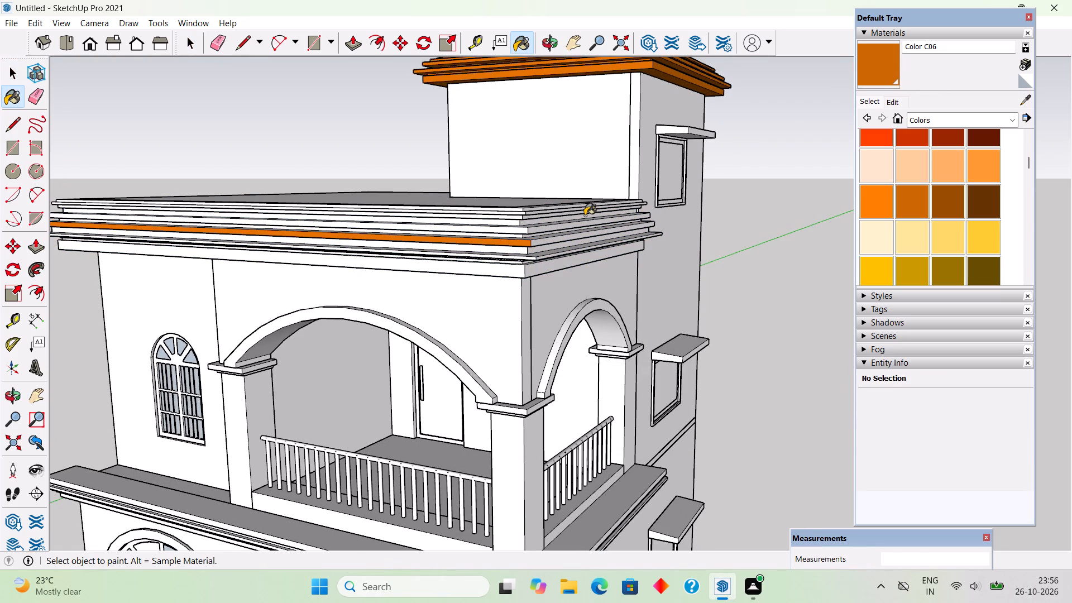
{"action": "left_click", "coordinate": [585, 216]}
Paint both tiers of the capitals on the three balcony columns with Color C06.
{"action": "scroll", "coordinate": [584, 216], "scroll_direction": "down", "scroll_amount": 6}
{"action": "scroll", "coordinate": [590, 271], "scroll_direction": "down", "scroll_amount": 5}
{"action": "scroll", "coordinate": [653, 339], "scroll_direction": "up", "scroll_amount": 4}
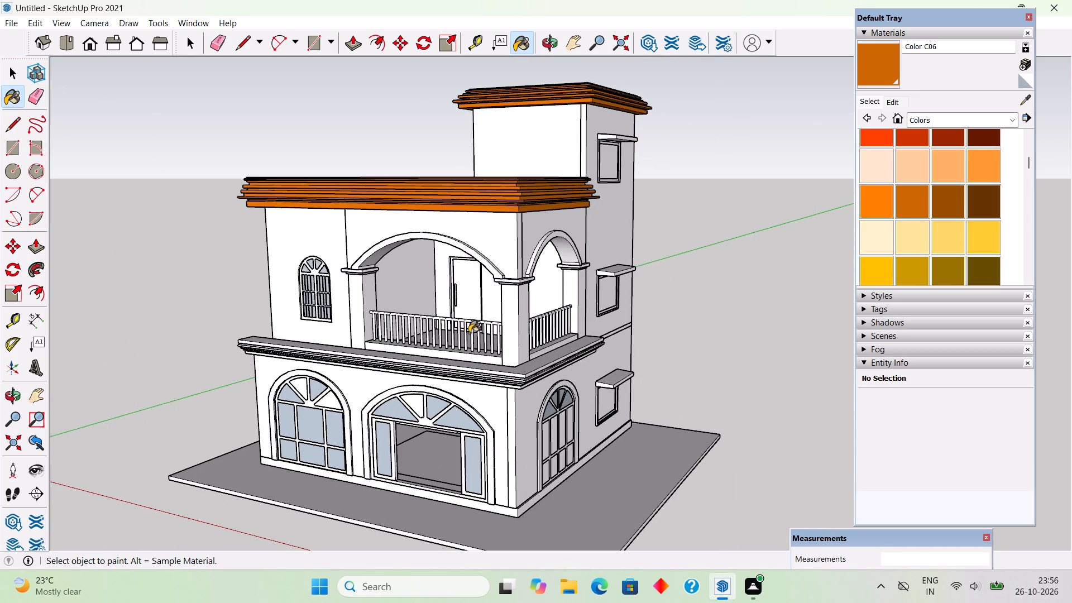
{"action": "scroll", "coordinate": [466, 280], "scroll_direction": "up", "scroll_amount": 3}
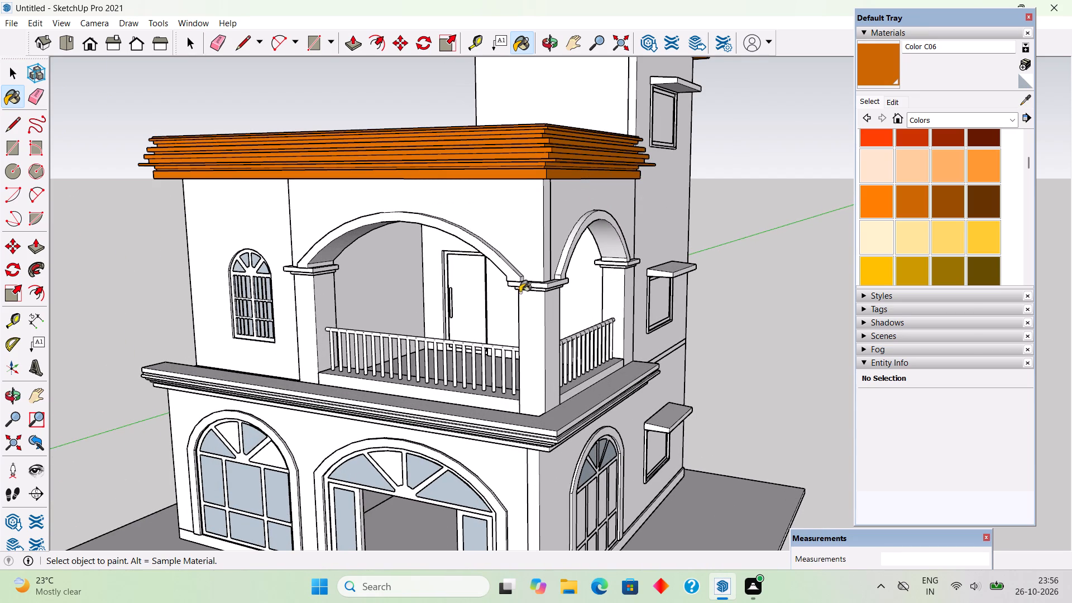
{"action": "left_click", "coordinate": [528, 285]}
{"action": "scroll", "coordinate": [533, 285], "scroll_direction": "up", "scroll_amount": 10}
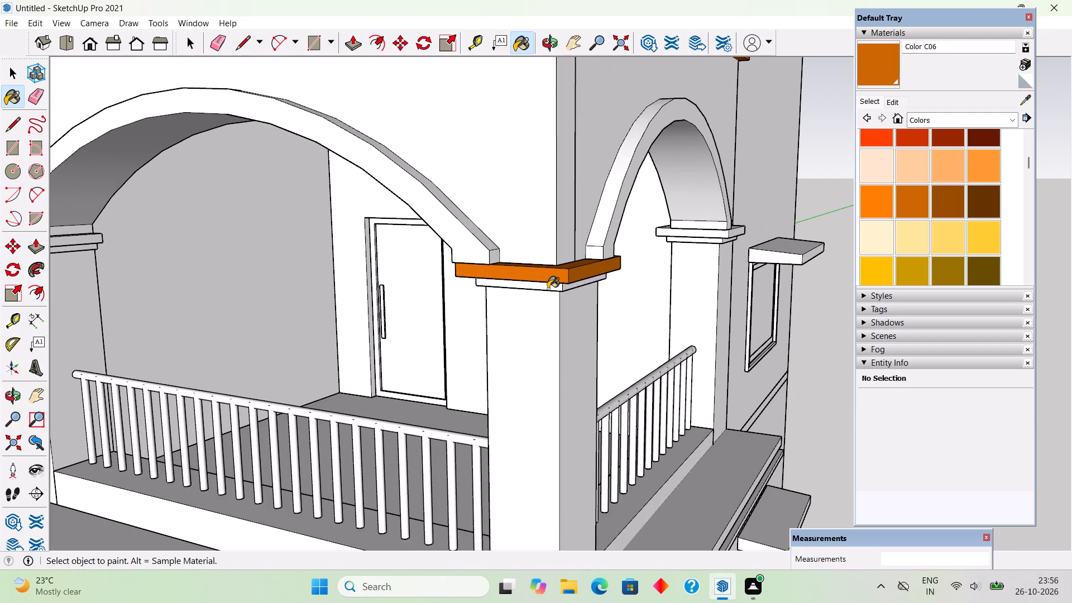
{"action": "left_click", "coordinate": [548, 289]}
{"action": "left_click", "coordinate": [678, 231]}
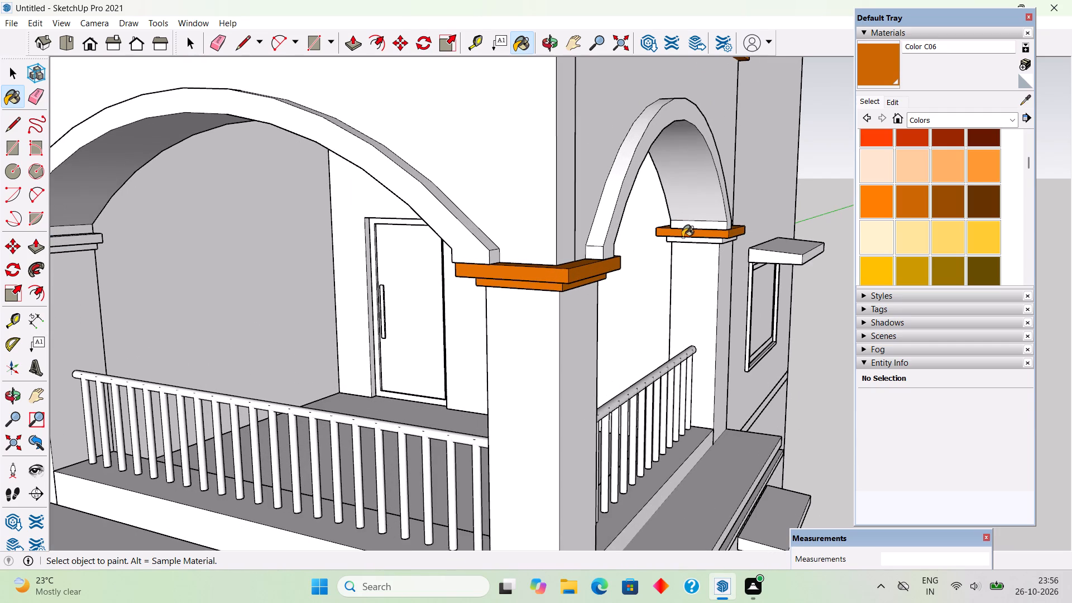
{"action": "left_click", "coordinate": [683, 238]}
{"action": "scroll", "coordinate": [664, 274], "scroll_direction": "down", "scroll_amount": 9}
{"action": "scroll", "coordinate": [405, 277], "scroll_direction": "up", "scroll_amount": 3}
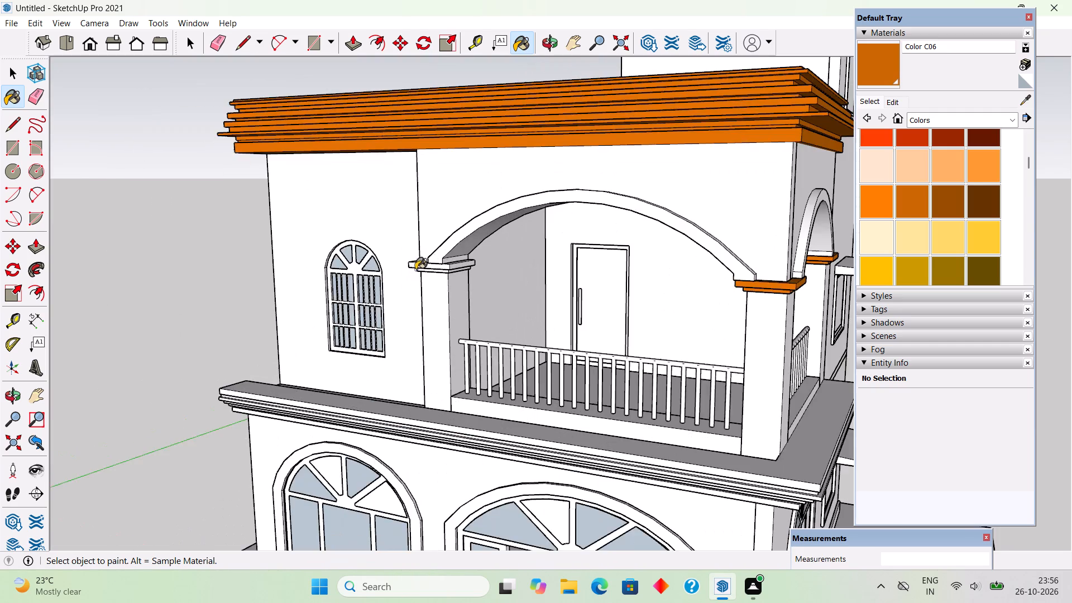
{"action": "scroll", "coordinate": [415, 270], "scroll_direction": "up", "scroll_amount": 5}
{"action": "left_click", "coordinate": [436, 267]}
{"action": "scroll", "coordinate": [436, 270], "scroll_direction": "up", "scroll_amount": 9}
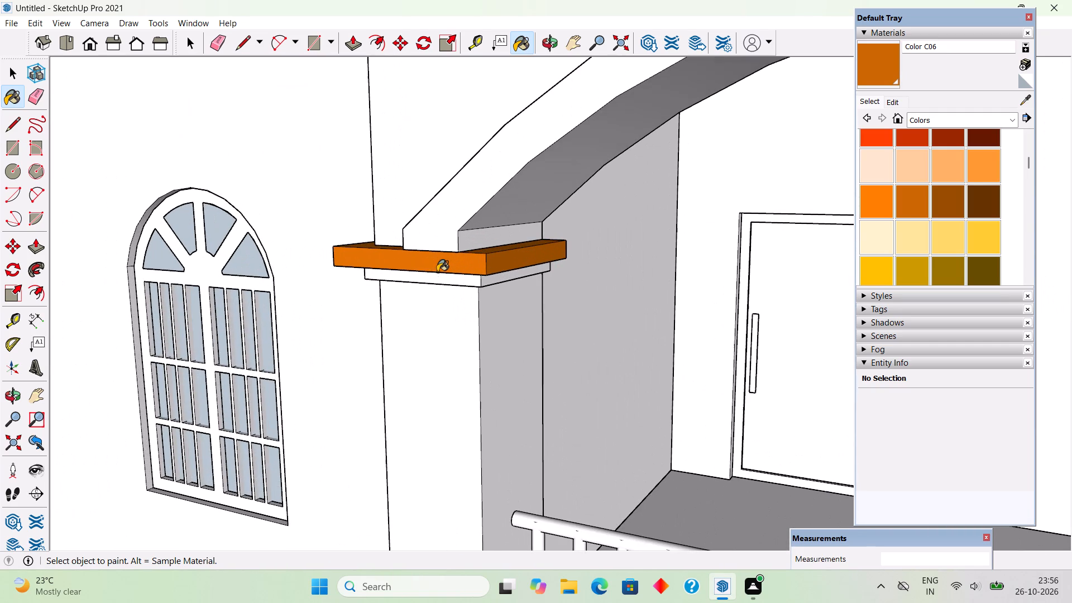
{"action": "left_click", "coordinate": [441, 277]}
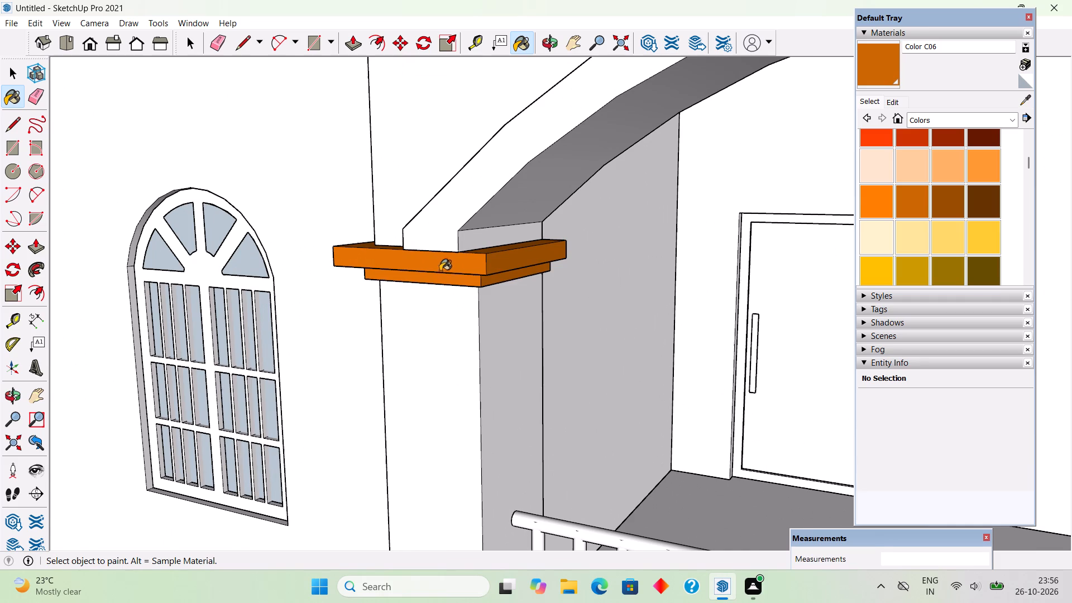
Inside the front balcony arch's group, paint the arch band's front face, underside and short end face beside the window-side capital with Color C06.
{"action": "key", "text": "space"}
{"action": "triple_click", "coordinate": [476, 212]}
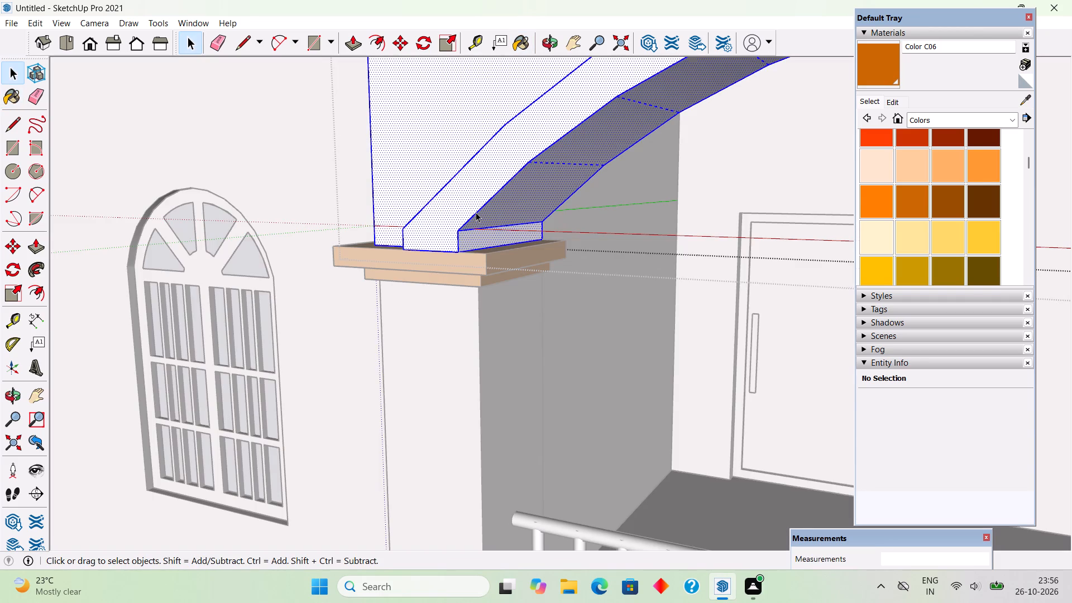
{"action": "left_click", "coordinate": [476, 210]}
{"action": "left_click", "coordinate": [474, 191]}
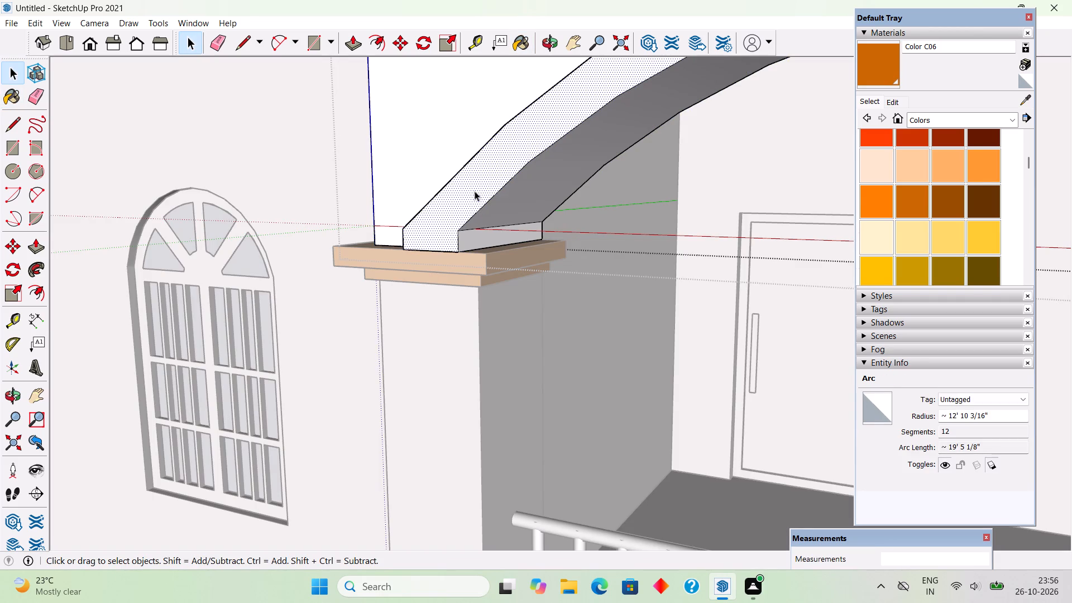
{"action": "left_click", "coordinate": [884, 73]}
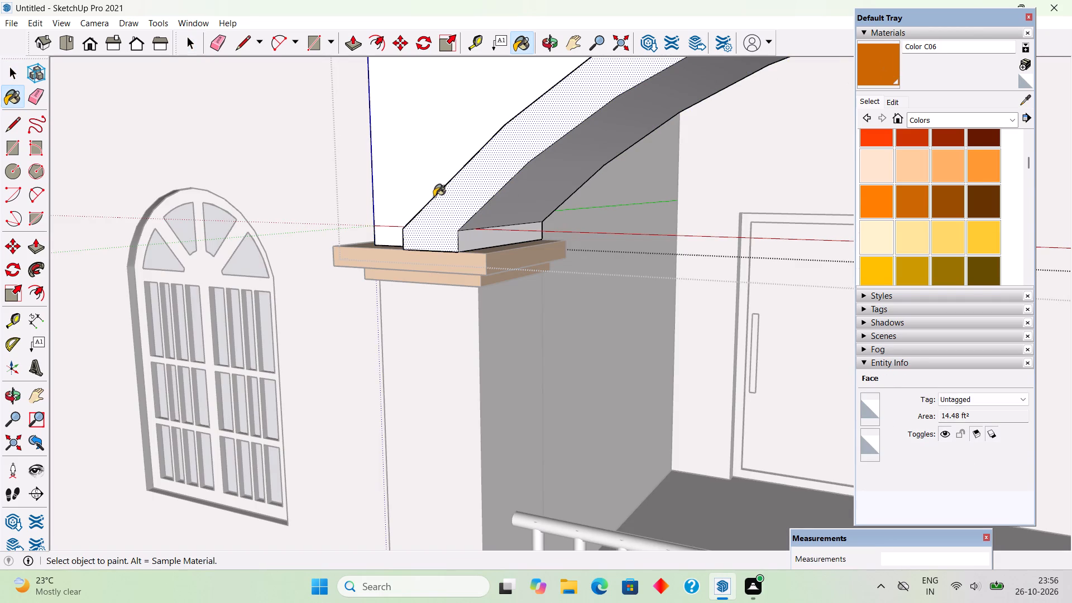
{"action": "left_click", "coordinate": [440, 207]}
{"action": "left_click", "coordinate": [491, 222]}
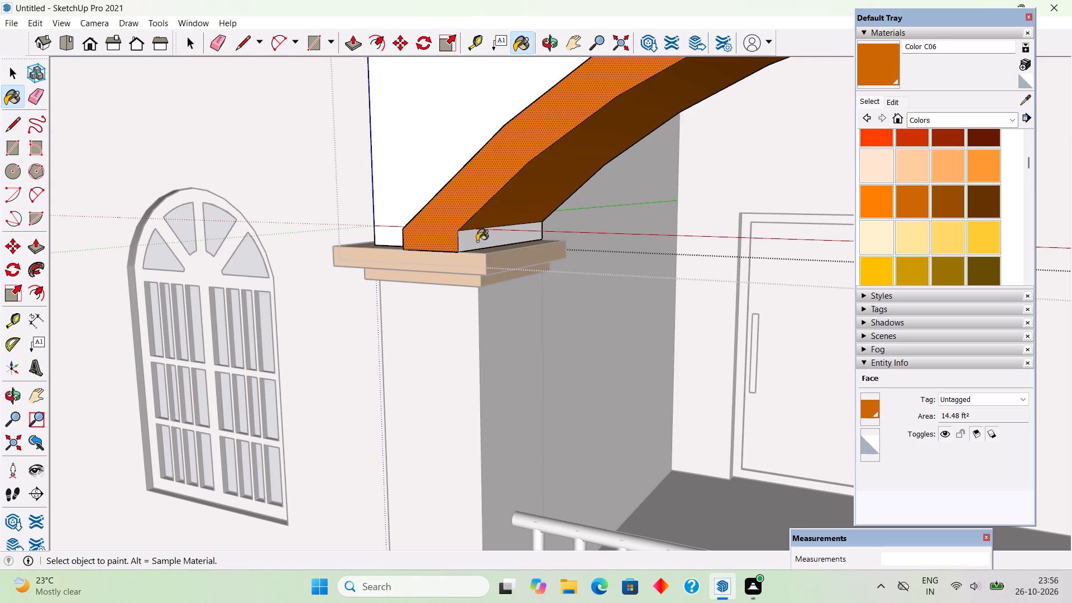
{"action": "left_click", "coordinate": [477, 241]}
Paint the front arch's remaining short inner end face above the corner column's capital with Color C06 and exit the group.
{"action": "scroll", "coordinate": [360, 271], "scroll_direction": "down", "scroll_amount": 12}
{"action": "middle_click_drag", "start_coordinate": [422, 324], "coordinate": [756, 307]}
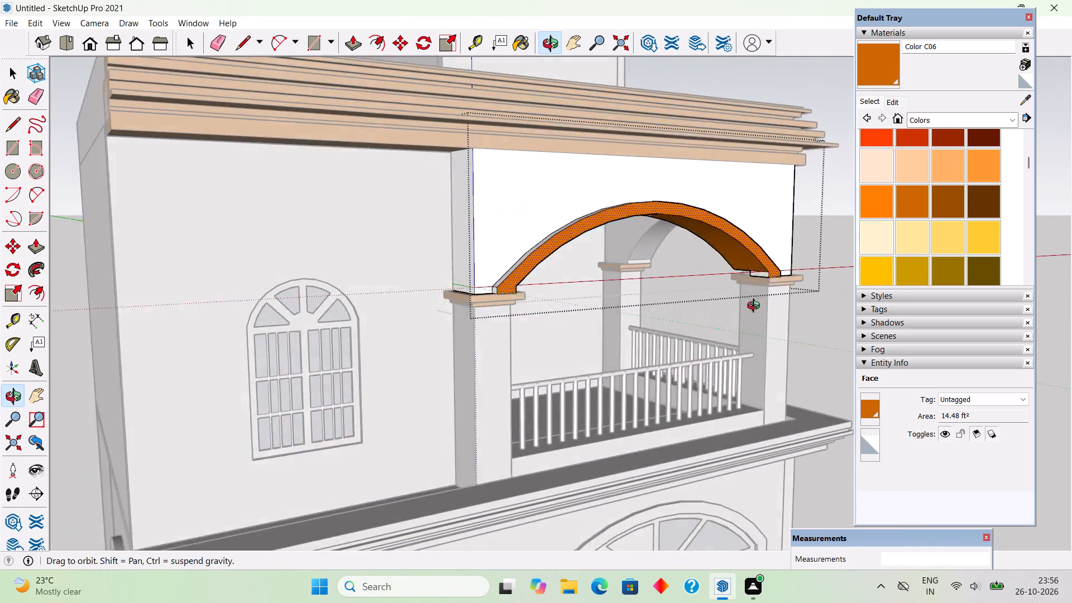
{"action": "middle_click_drag", "start_coordinate": [756, 307], "coordinate": [793, 285]}
{"action": "scroll", "coordinate": [763, 271], "scroll_direction": "up", "scroll_amount": 5}
{"action": "left_click", "coordinate": [763, 267]}
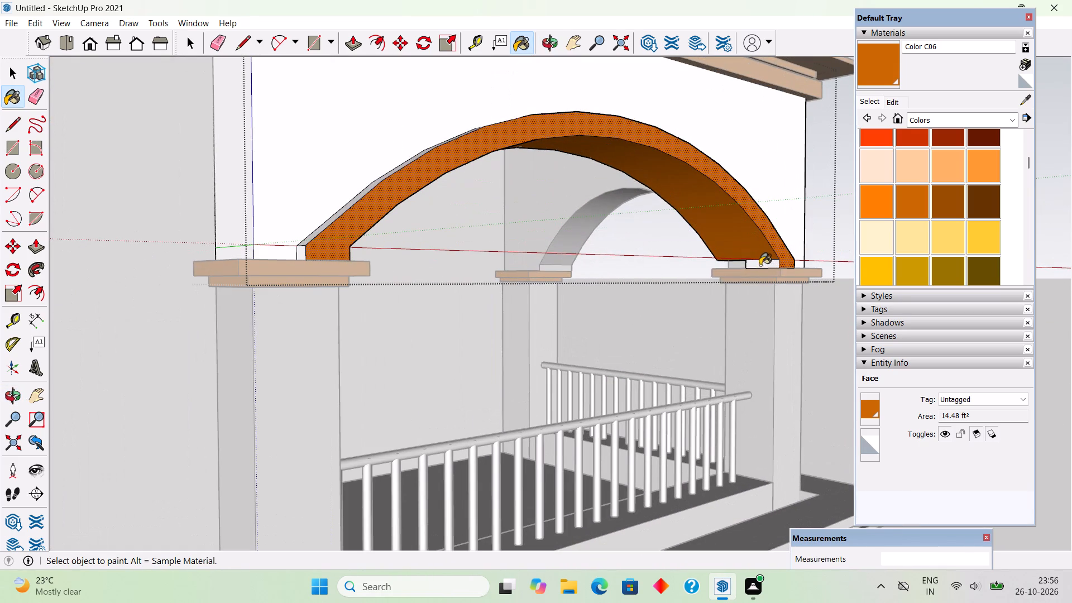
{"action": "left_click", "coordinate": [760, 265]}
{"action": "scroll", "coordinate": [760, 265], "scroll_direction": "up", "scroll_amount": 2}
{"action": "key", "text": "space"}
{"action": "scroll", "coordinate": [728, 319], "scroll_direction": "down", "scroll_amount": 5}
{"action": "scroll", "coordinate": [684, 358], "scroll_direction": "down", "scroll_amount": 5}
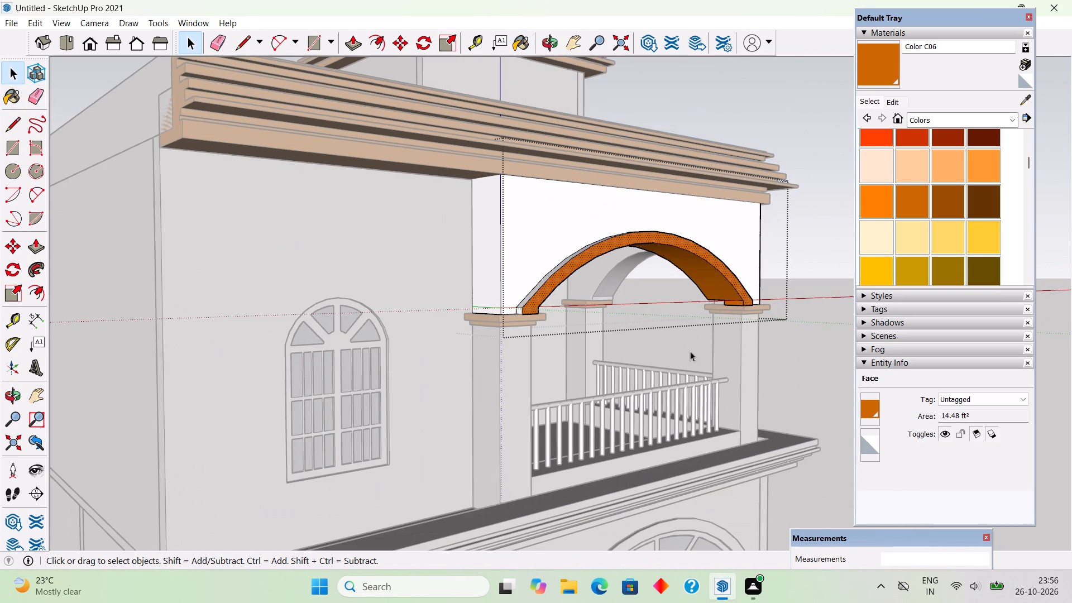
{"action": "left_click", "coordinate": [832, 245]}
{"action": "middle_click_drag", "start_coordinate": [771, 334], "coordinate": [596, 367]}
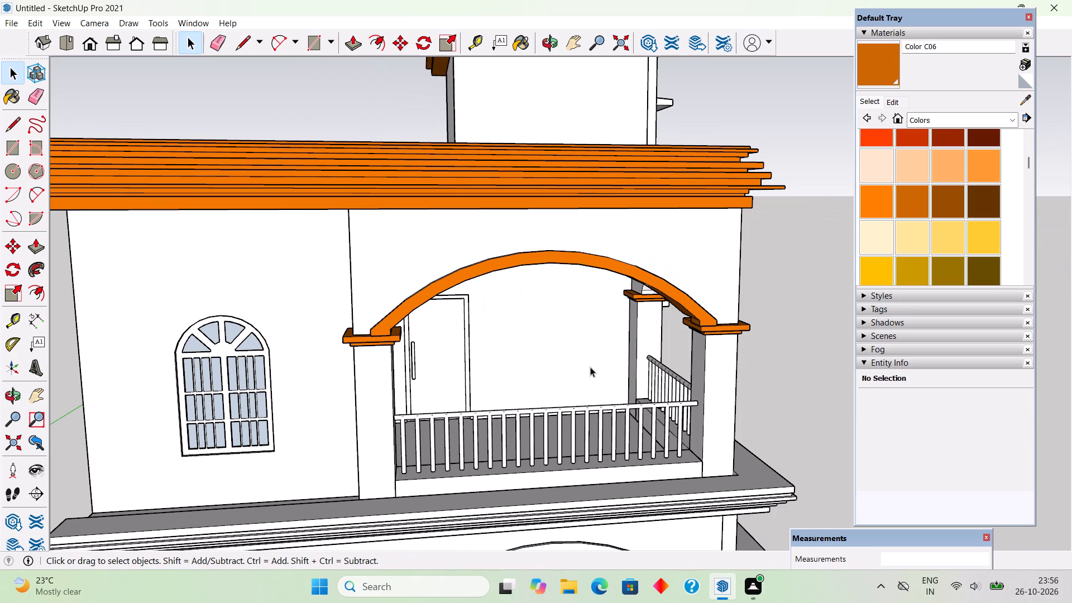
Paint the stepped cornice band between the ground floor and the balcony level with Color C06.
{"action": "scroll", "coordinate": [590, 367], "scroll_direction": "down", "scroll_amount": 4}
{"action": "middle_click_drag", "start_coordinate": [696, 474], "coordinate": [687, 399]}
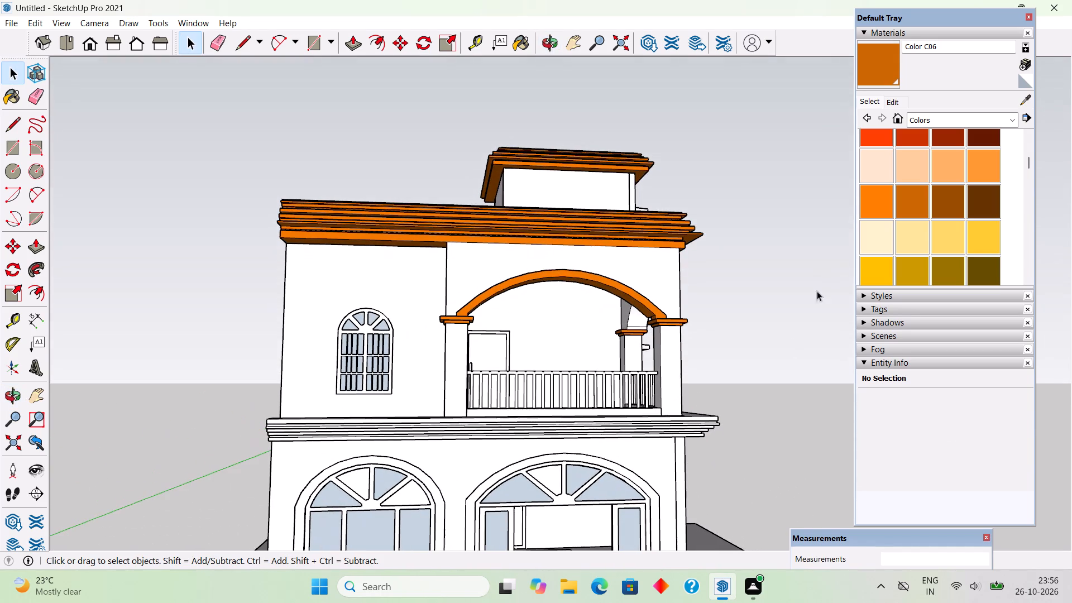
{"action": "left_click", "coordinate": [867, 45]}
{"action": "left_click", "coordinate": [659, 423]}
Open the side balcony arch wall for editing and paint the arch's front face and curved underside with Color C06.
{"action": "middle_click_drag", "start_coordinate": [712, 418], "coordinate": [558, 408]}
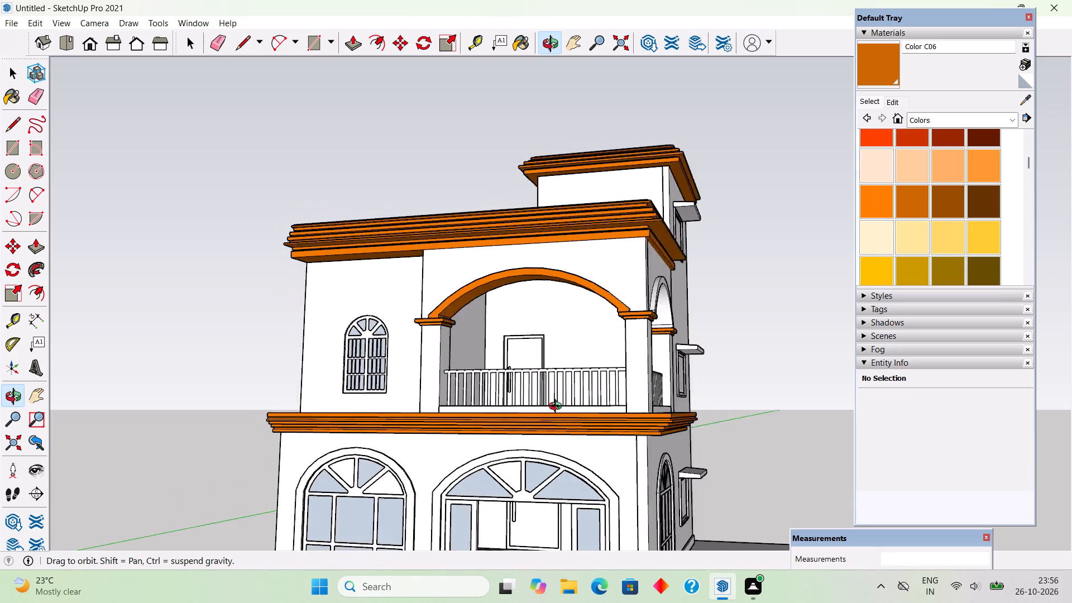
{"action": "middle_click_drag", "start_coordinate": [558, 408], "coordinate": [333, 418]}
{"action": "scroll", "coordinate": [611, 294], "scroll_direction": "up", "scroll_amount": 5}
{"action": "scroll", "coordinate": [565, 303], "scroll_direction": "down", "scroll_amount": 3}
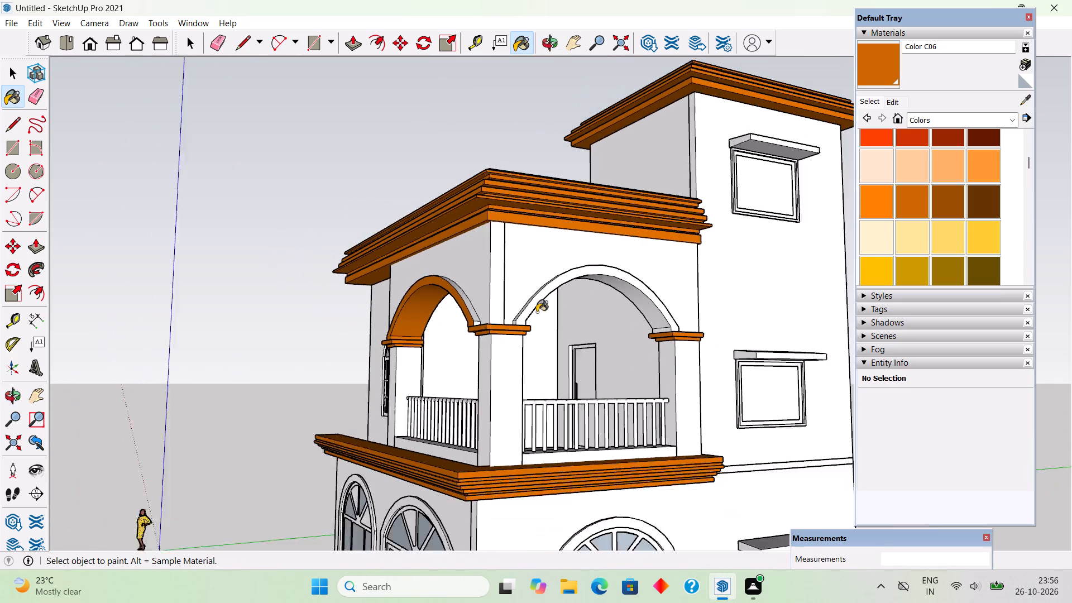
{"action": "scroll", "coordinate": [537, 312], "scroll_direction": "down", "scroll_amount": 1}
{"action": "key", "text": "space"}
{"action": "triple_click", "coordinate": [533, 299]}
{"action": "scroll", "coordinate": [558, 295], "scroll_direction": "up", "scroll_amount": 5}
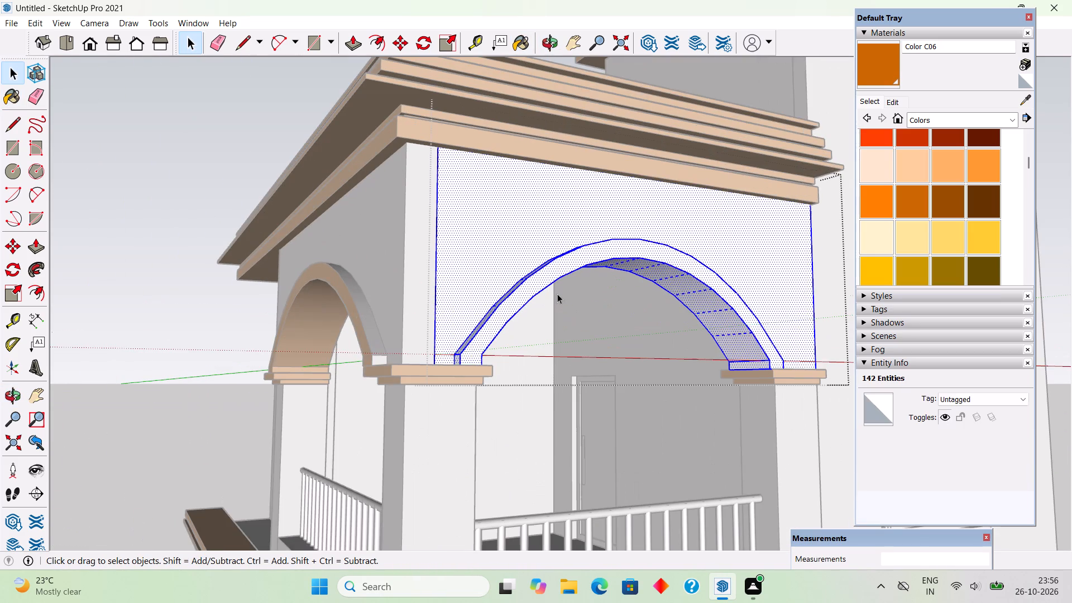
{"action": "left_click", "coordinate": [559, 268]}
{"action": "left_click", "coordinate": [882, 49]}
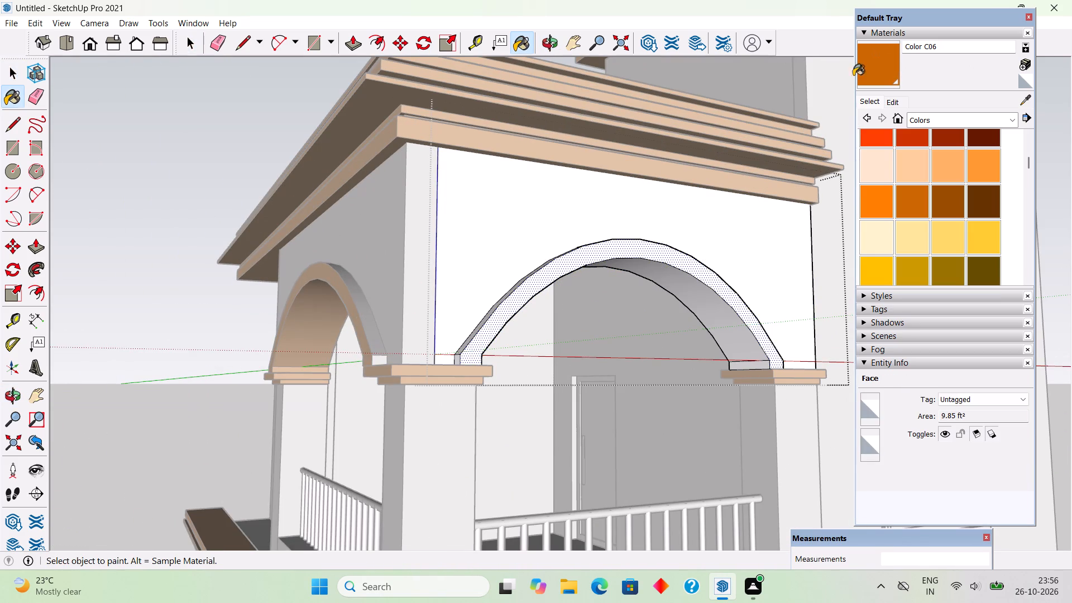
{"action": "left_click", "coordinate": [587, 256]}
{"action": "middle_click_drag", "start_coordinate": [589, 266], "coordinate": [497, 195]}
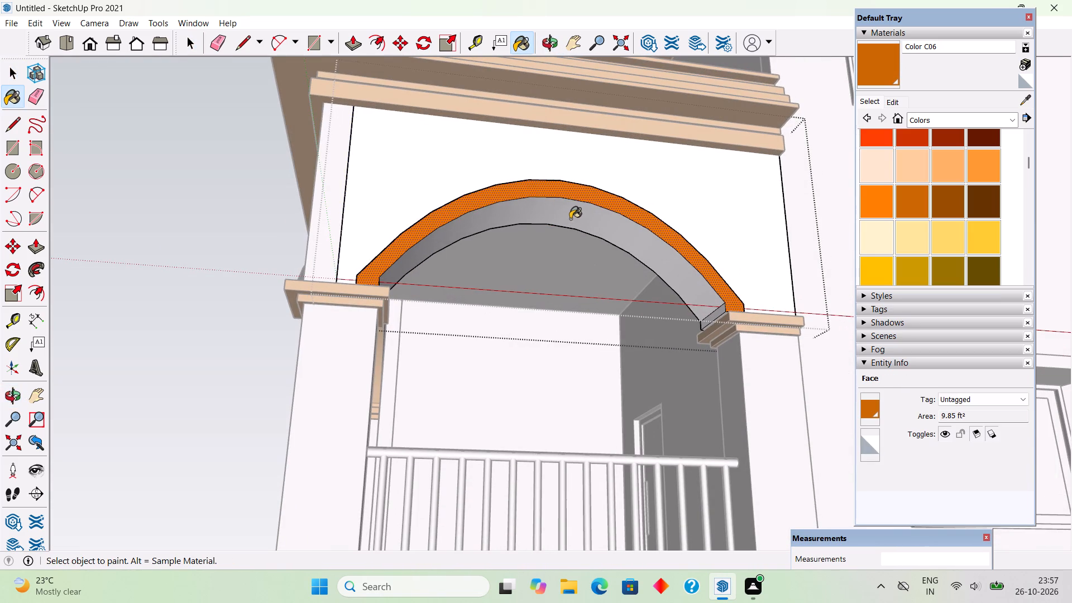
{"action": "left_click", "coordinate": [571, 207]}
Paint the inner vertical faces at both feet of the side balcony arch with Color C06 and finish editing the wall.
{"action": "middle_click_drag", "start_coordinate": [538, 248], "coordinate": [362, 348]}
{"action": "scroll", "coordinate": [248, 400], "scroll_direction": "up", "scroll_amount": 6}
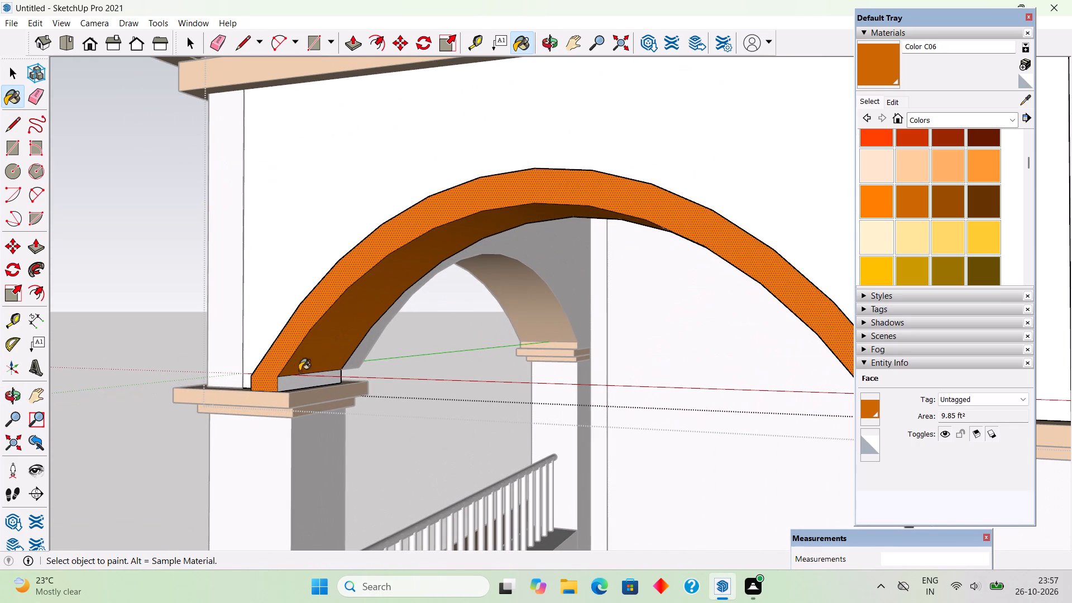
{"action": "left_click", "coordinate": [296, 384]}
{"action": "middle_click_drag", "start_coordinate": [243, 432], "coordinate": [371, 435]}
{"action": "scroll", "coordinate": [367, 429], "scroll_direction": "down", "scroll_amount": 1}
{"action": "scroll", "coordinate": [233, 379], "scroll_direction": "down", "scroll_amount": 5}
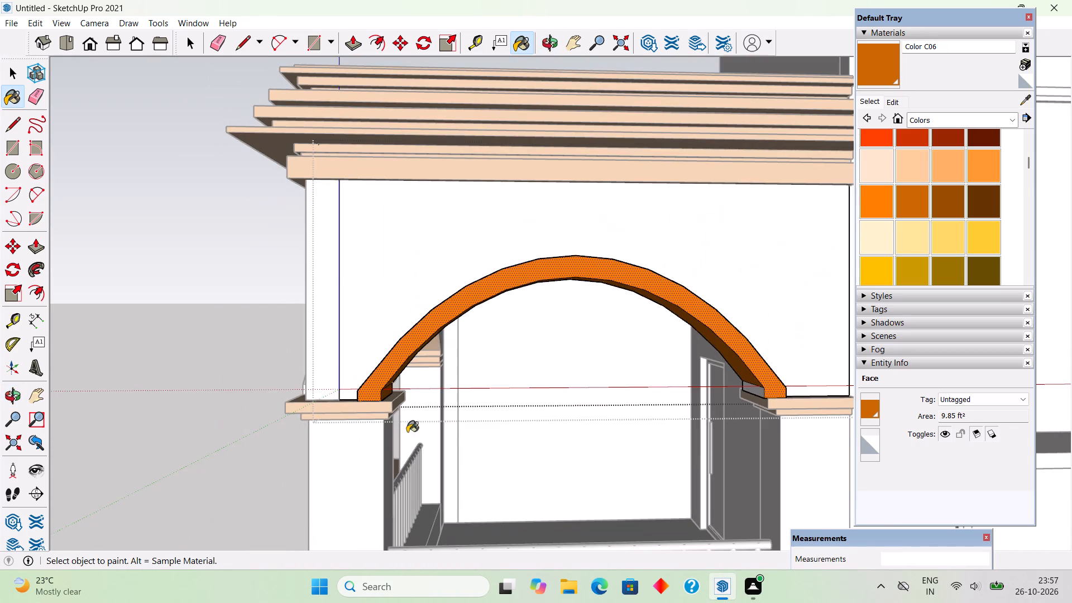
{"action": "scroll", "coordinate": [764, 398], "scroll_direction": "up", "scroll_amount": 5}
{"action": "left_click", "coordinate": [764, 390]}
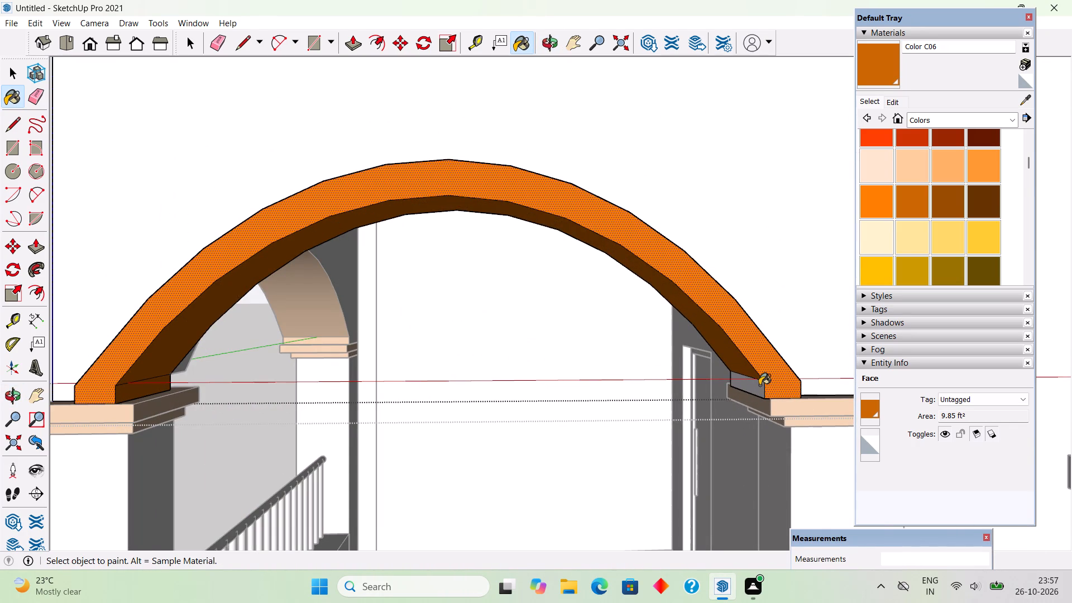
{"action": "left_click", "coordinate": [759, 385]}
{"action": "scroll", "coordinate": [758, 385], "scroll_direction": "down", "scroll_amount": 6}
{"action": "key", "text": "space"}
{"action": "scroll", "coordinate": [746, 395], "scroll_direction": "down", "scroll_amount": 5}
{"action": "left_click", "coordinate": [404, 309]}
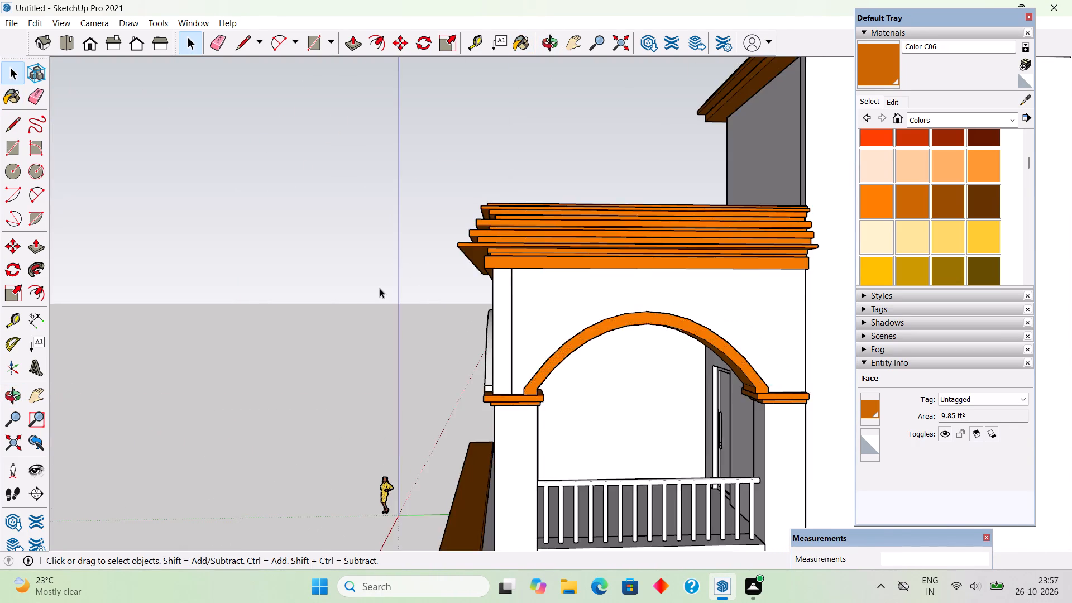
Open the side balcony arch wall for editing again, viewed from above.
{"action": "scroll", "coordinate": [380, 288], "scroll_direction": "down", "scroll_amount": 6}
{"action": "middle_click_drag", "start_coordinate": [353, 320], "coordinate": [528, 324]}
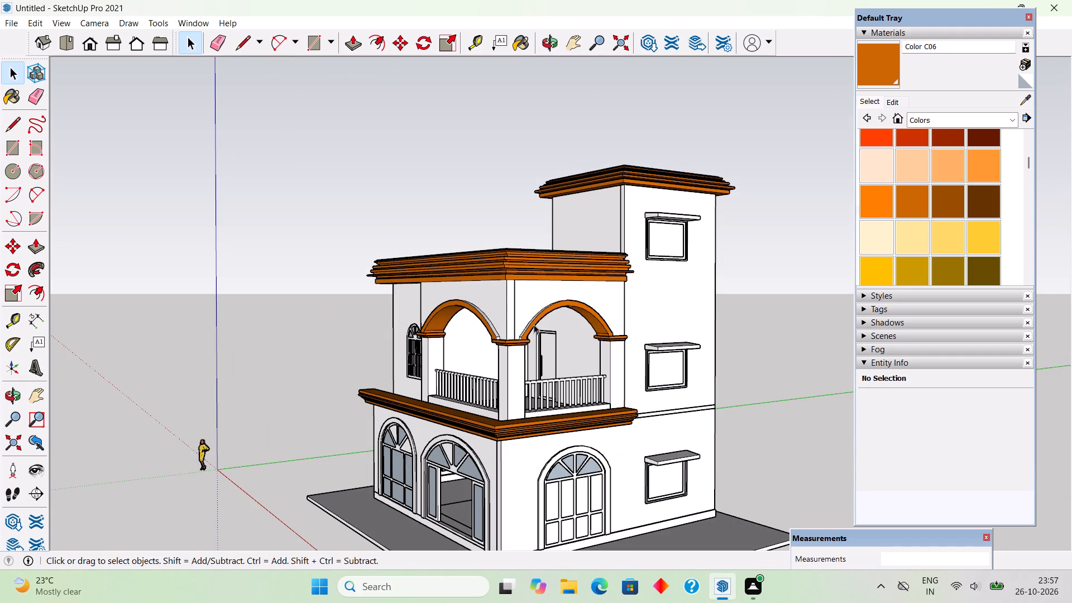
{"action": "middle_click_drag", "start_coordinate": [542, 357], "coordinate": [629, 517]}
{"action": "scroll", "coordinate": [570, 380], "scroll_direction": "up", "scroll_amount": 5}
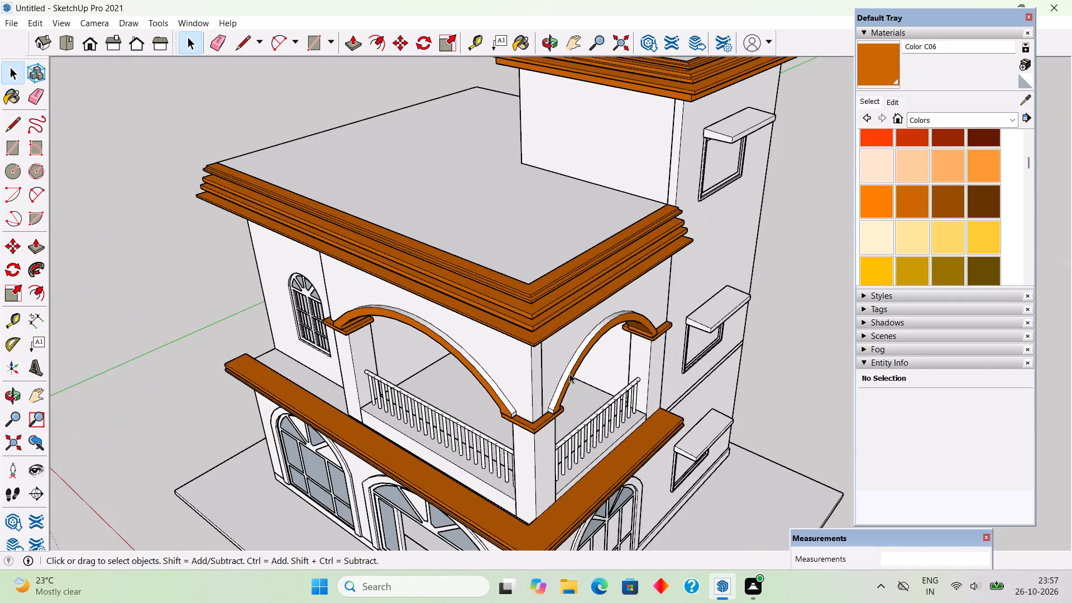
{"action": "left_click", "coordinate": [543, 331]}
{"action": "triple_click", "coordinate": [549, 366]}
{"action": "scroll", "coordinate": [551, 365], "scroll_direction": "up", "scroll_amount": 5}
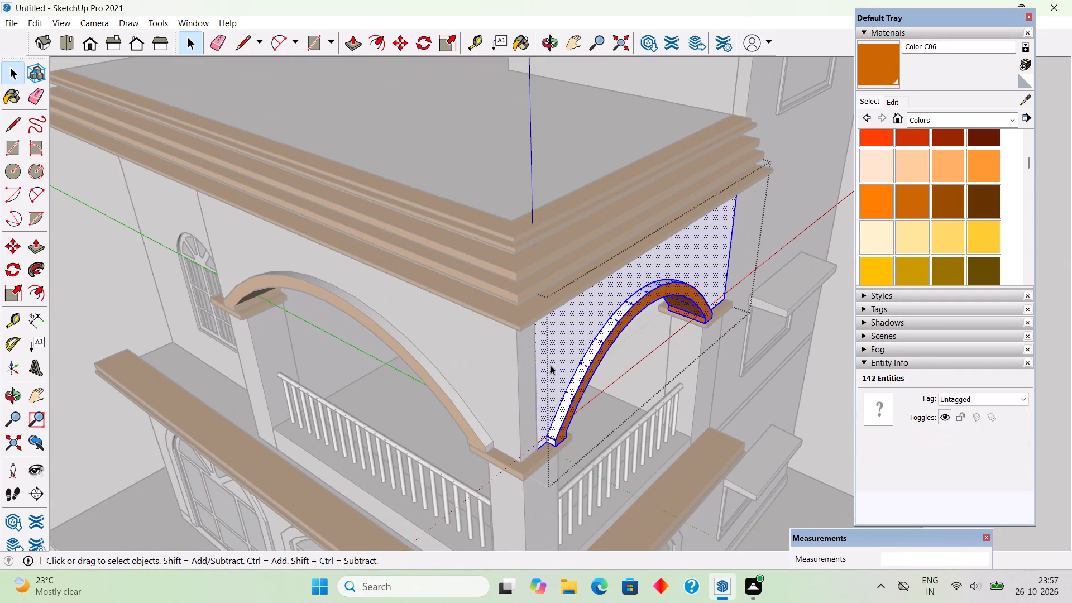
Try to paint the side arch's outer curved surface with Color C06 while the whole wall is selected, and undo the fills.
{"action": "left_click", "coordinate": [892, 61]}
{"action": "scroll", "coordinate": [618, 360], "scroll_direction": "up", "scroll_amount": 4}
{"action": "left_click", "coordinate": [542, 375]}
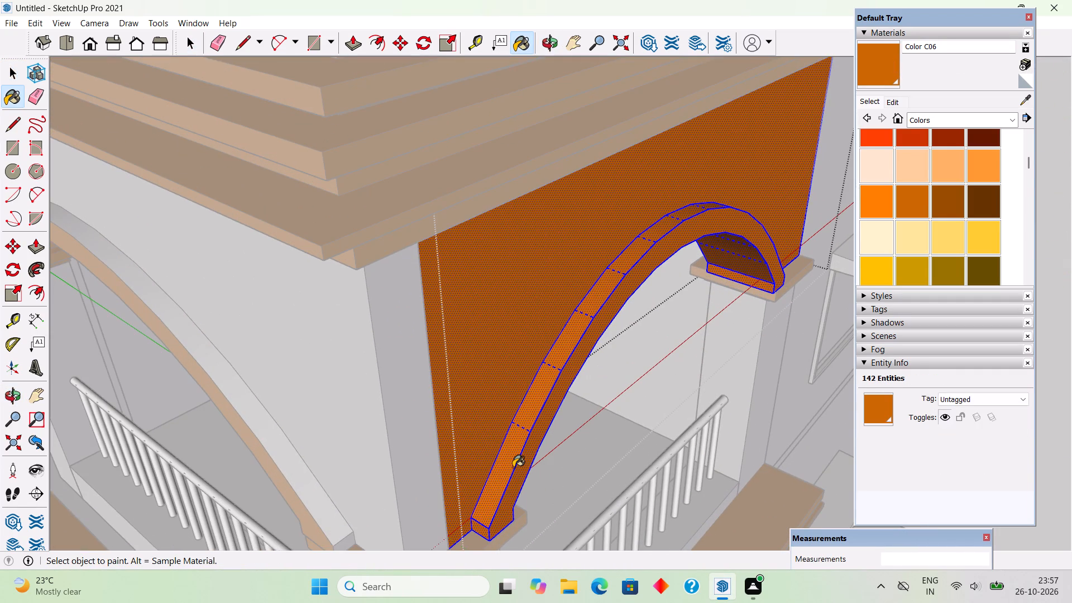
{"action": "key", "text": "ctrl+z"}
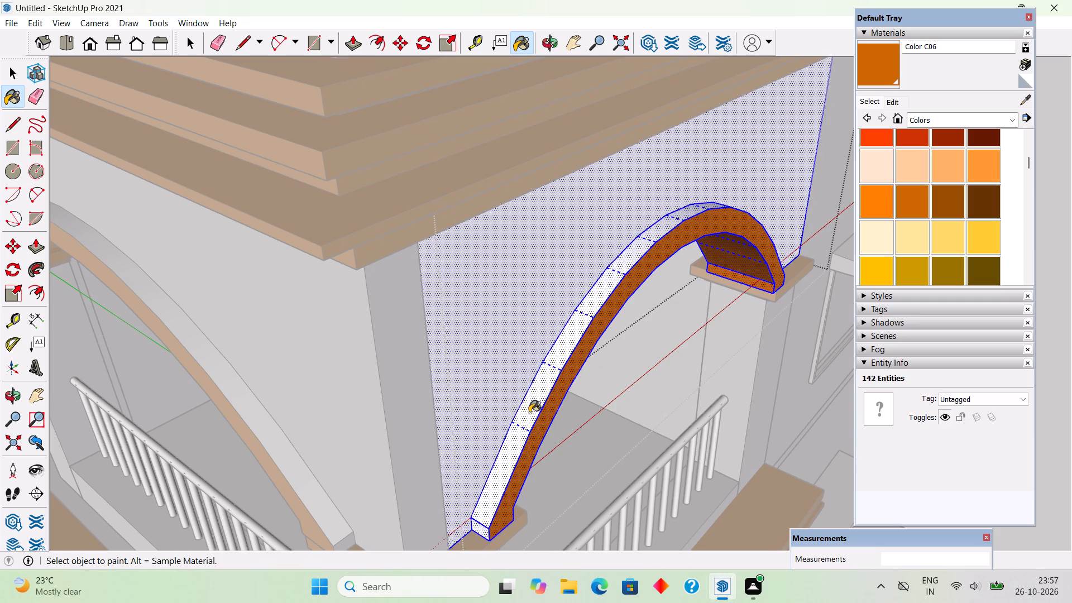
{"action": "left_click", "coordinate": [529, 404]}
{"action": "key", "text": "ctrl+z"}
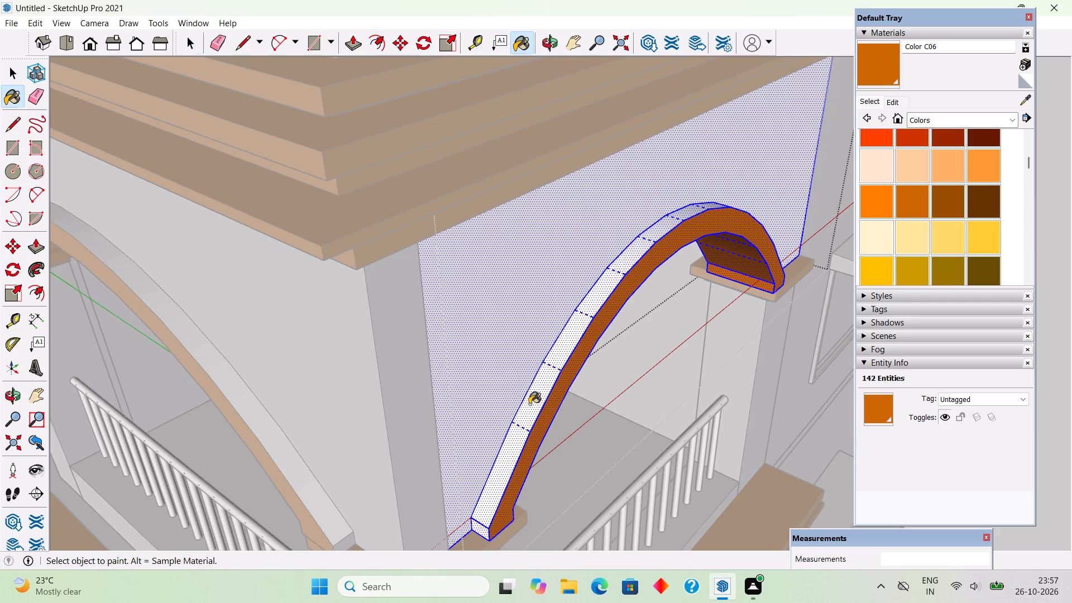
Paint the side arch's outer curved surface and the small outer end faces at both feet with Color C06.
{"action": "key", "text": "space"}
{"action": "left_click", "coordinate": [529, 404]}
{"action": "left_click", "coordinate": [884, 64]}
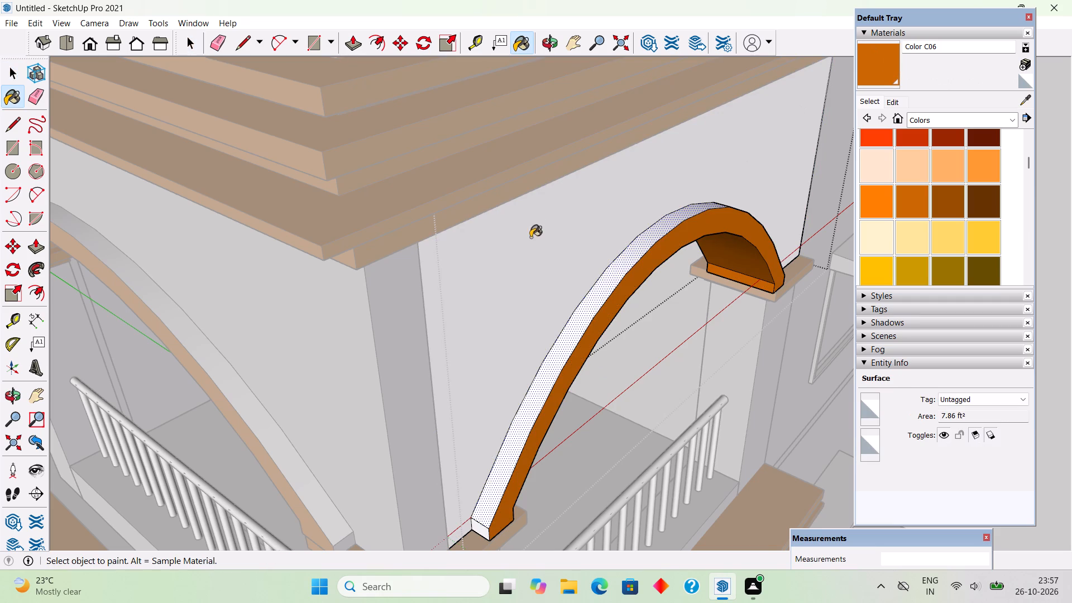
{"action": "left_click", "coordinate": [578, 328]}
{"action": "scroll", "coordinate": [578, 408], "scroll_direction": "down", "scroll_amount": 4}
{"action": "middle_click_drag", "start_coordinate": [577, 394], "coordinate": [607, 275]}
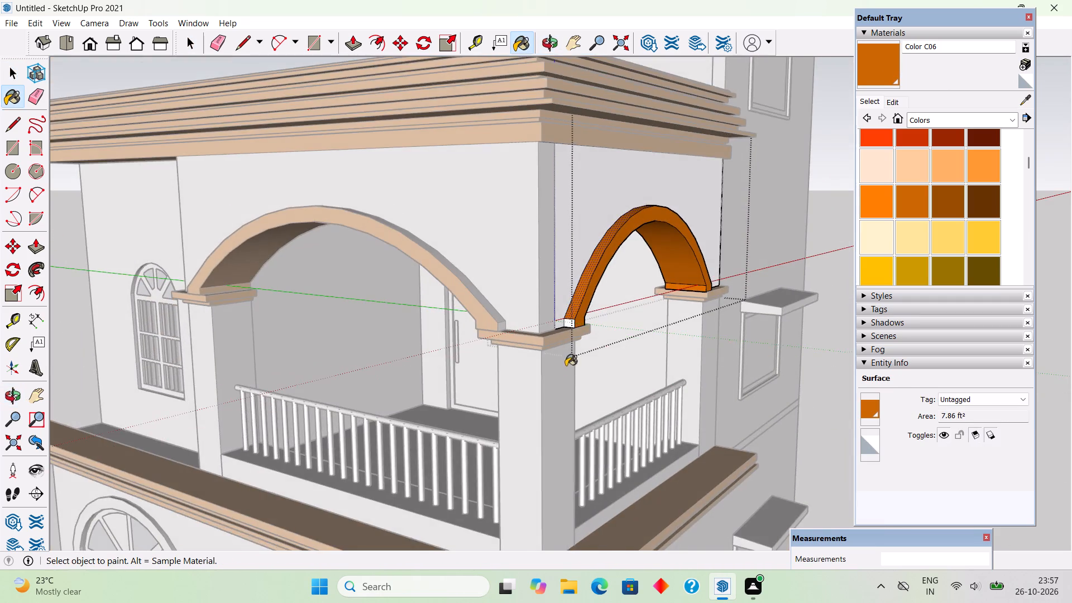
{"action": "scroll", "coordinate": [576, 332], "scroll_direction": "up", "scroll_amount": 9}
{"action": "left_click", "coordinate": [567, 330]}
{"action": "middle_click_drag", "start_coordinate": [597, 336], "coordinate": [215, 335]}
{"action": "scroll", "coordinate": [216, 336], "scroll_direction": "down", "scroll_amount": 3}
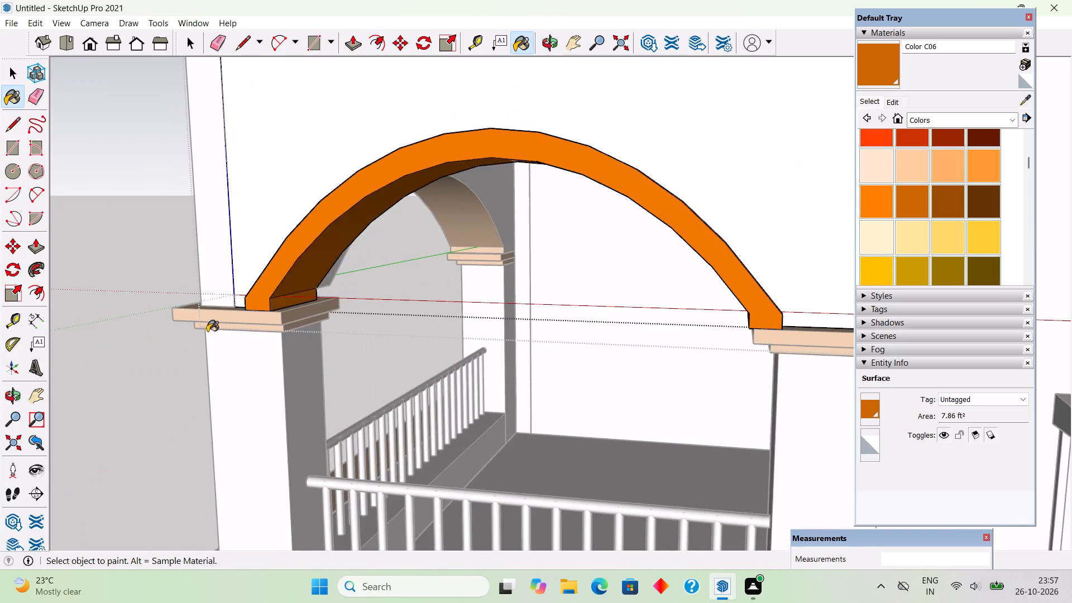
{"action": "scroll", "coordinate": [207, 332], "scroll_direction": "down", "scroll_amount": 5}
{"action": "middle_click_drag", "start_coordinate": [597, 333], "coordinate": [447, 339]}
{"action": "scroll", "coordinate": [432, 324], "scroll_direction": "up", "scroll_amount": 5}
{"action": "left_click", "coordinate": [424, 319]}
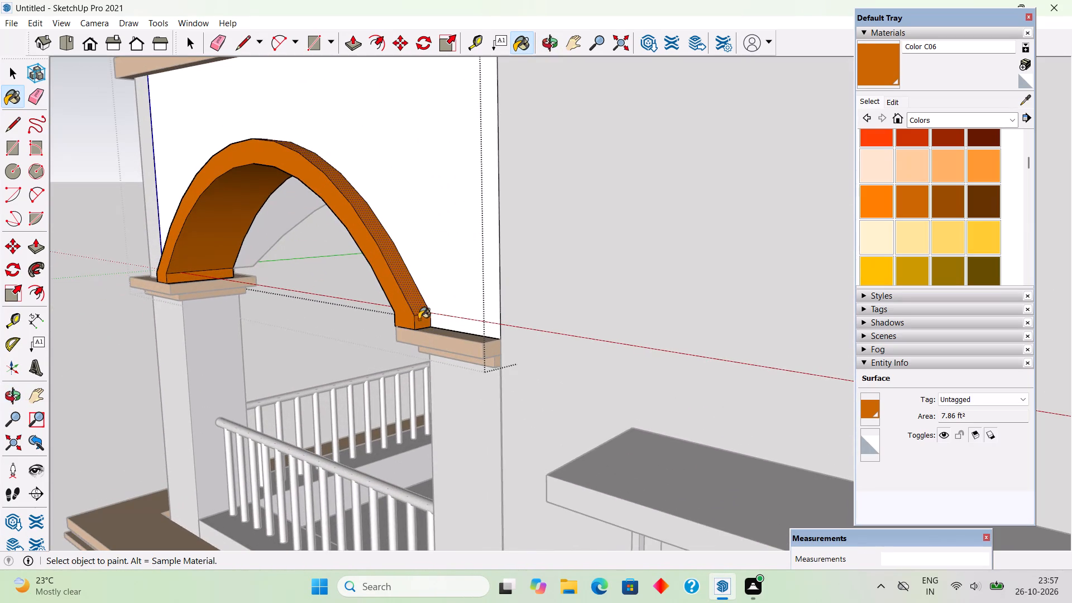
Open the front balcony arch wall and paint the arch's outer curved surface and the corner-side foot's end face with Color C06.
{"action": "scroll", "coordinate": [314, 348], "scroll_direction": "down", "scroll_amount": 5}
{"action": "scroll", "coordinate": [233, 349], "scroll_direction": "down", "scroll_amount": 4}
{"action": "middle_click_drag", "start_coordinate": [188, 328], "coordinate": [723, 329]}
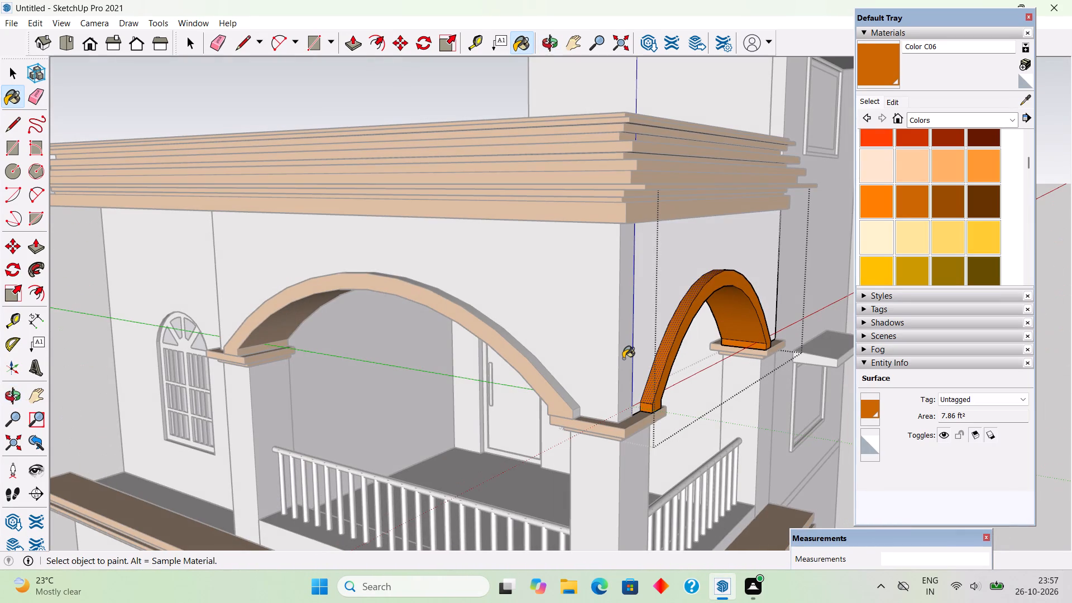
{"action": "key", "text": "space"}
{"action": "triple_click", "coordinate": [508, 363]}
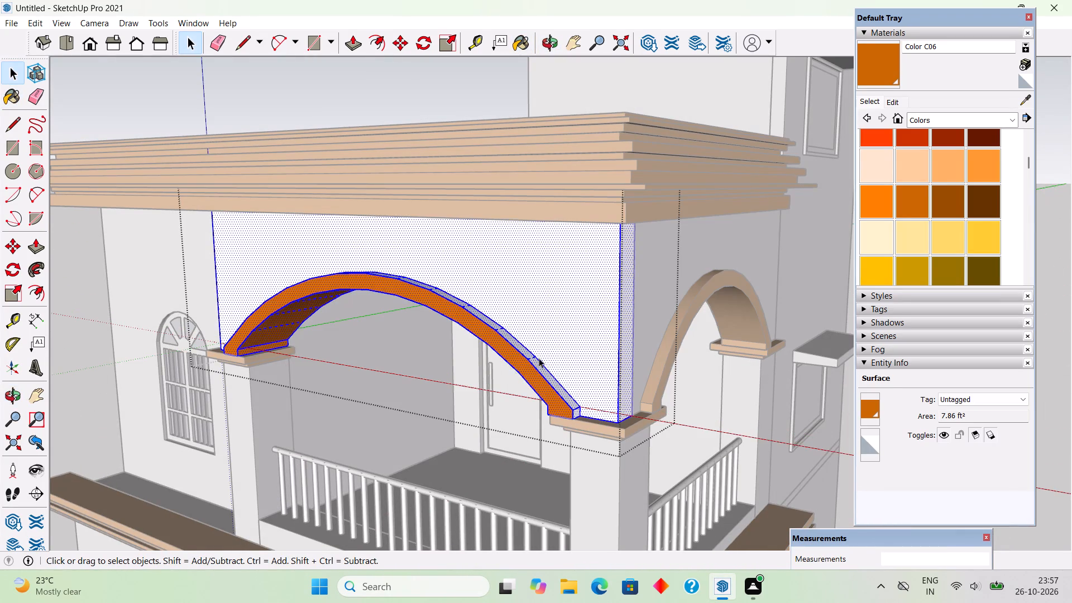
{"action": "middle_click_drag", "start_coordinate": [619, 350], "coordinate": [572, 400]}
{"action": "scroll", "coordinate": [597, 395], "scroll_direction": "down", "scroll_amount": 1}
{"action": "left_click", "coordinate": [467, 370]}
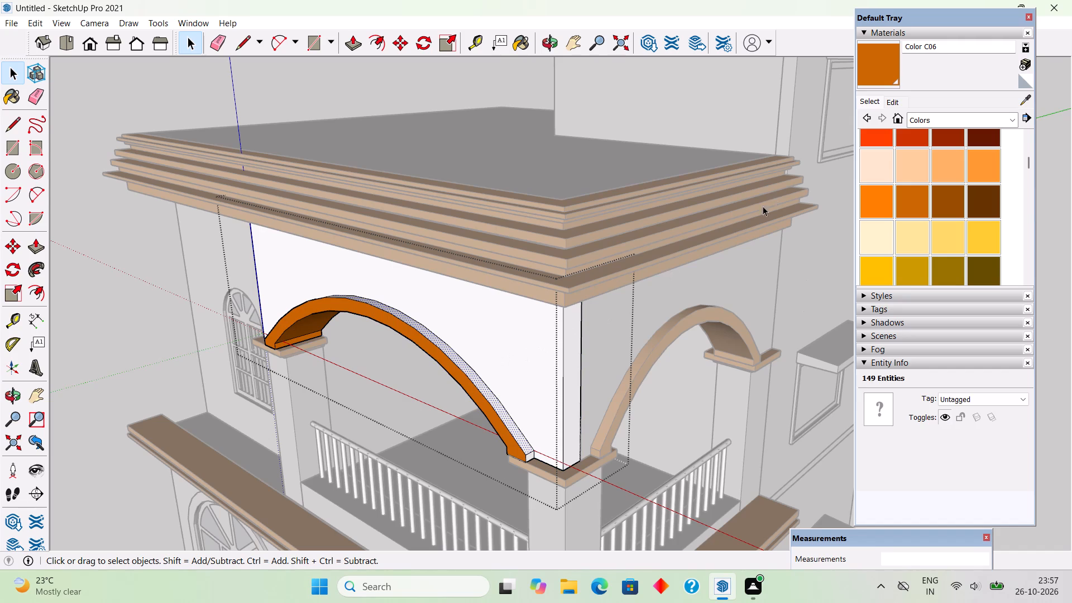
{"action": "left_click", "coordinate": [867, 52]}
{"action": "scroll", "coordinate": [497, 370], "scroll_direction": "up", "scroll_amount": 4}
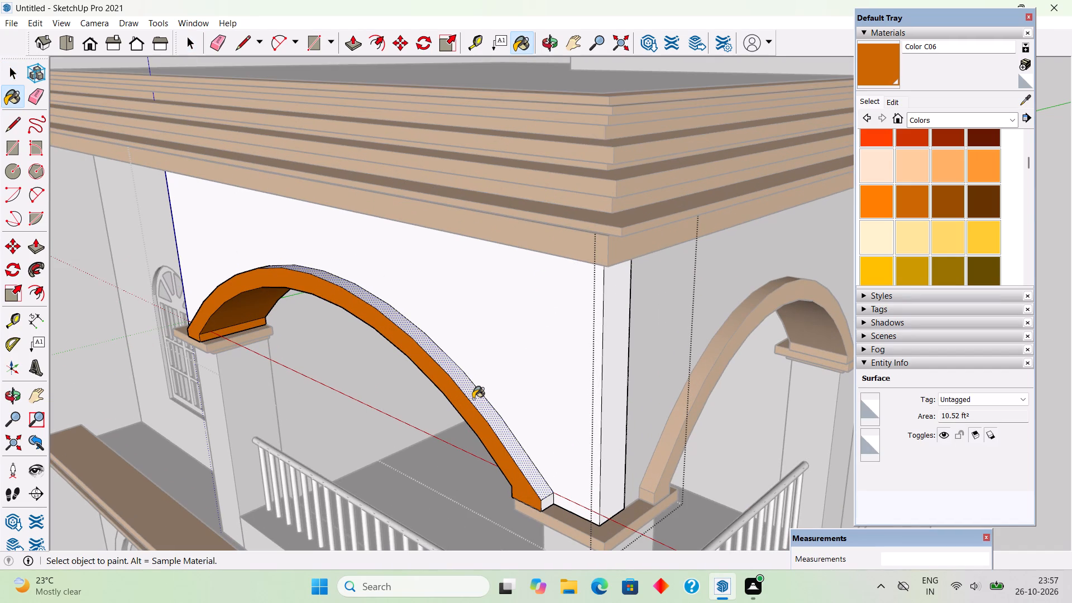
{"action": "left_click", "coordinate": [473, 399]}
{"action": "left_click", "coordinate": [543, 501]}
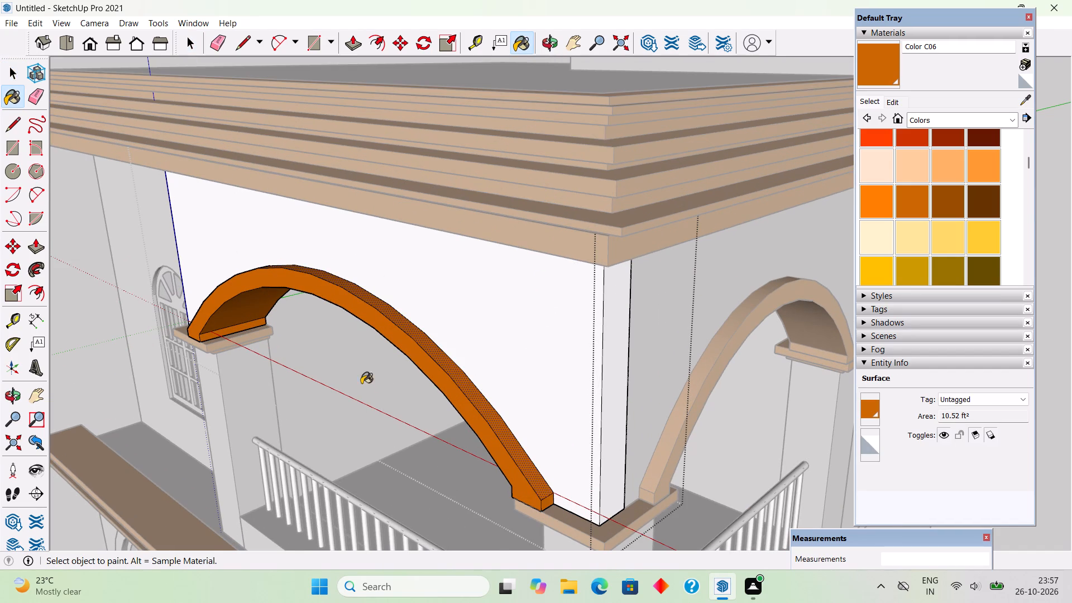
Paint the outer end face at the front arch's window-side foot with Color C06 and finish editing the wall.
{"action": "middle_click_drag", "start_coordinate": [361, 384], "coordinate": [717, 354]}
{"action": "scroll", "coordinate": [572, 399], "scroll_direction": "up", "scroll_amount": 4}
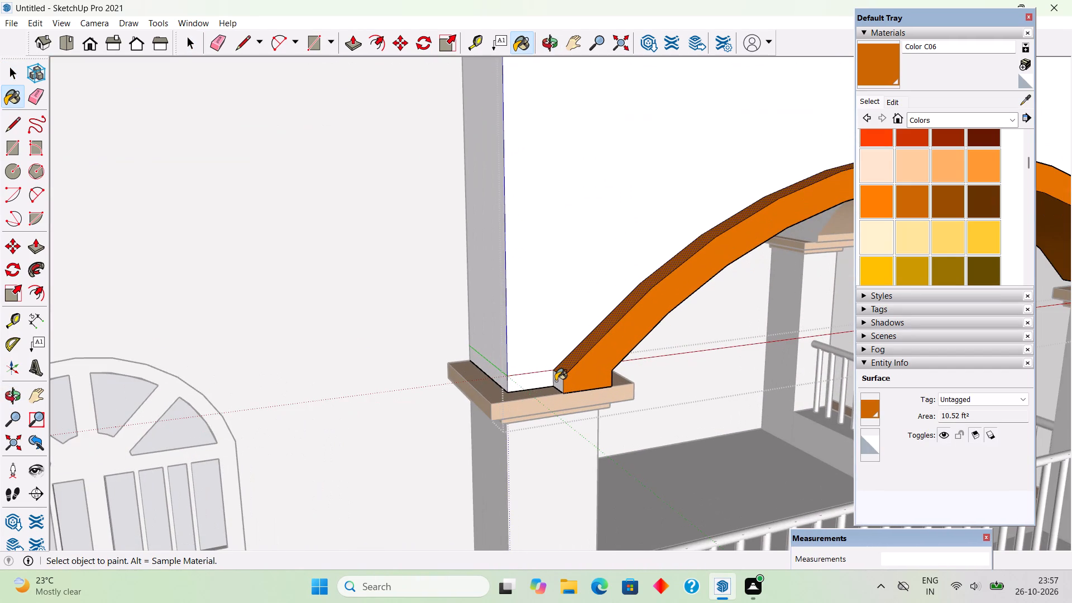
{"action": "left_click", "coordinate": [556, 381]}
{"action": "key", "text": "space"}
{"action": "scroll", "coordinate": [552, 378], "scroll_direction": "down", "scroll_amount": 5}
{"action": "scroll", "coordinate": [406, 347], "scroll_direction": "down", "scroll_amount": 12}
{"action": "left_click", "coordinate": [704, 338]}
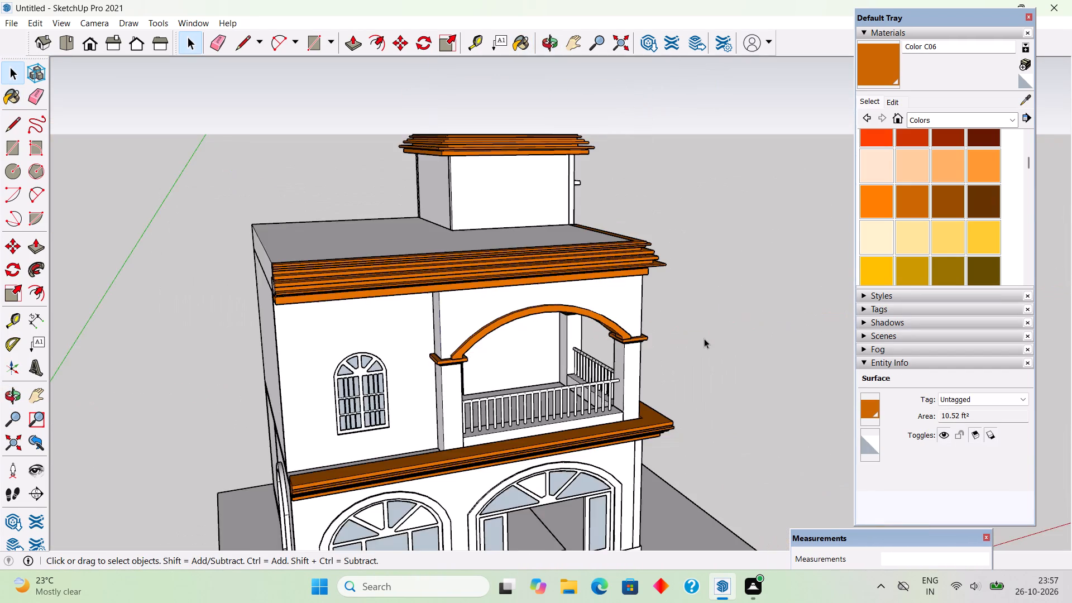
Paint the arched surrounds of the ground-floor front entrance and front window with Color C06.
{"action": "scroll", "coordinate": [669, 406], "scroll_direction": "down", "scroll_amount": 4}
{"action": "middle_click_drag", "start_coordinate": [599, 356], "coordinate": [327, 246]}
{"action": "scroll", "coordinate": [318, 248], "scroll_direction": "up", "scroll_amount": 3}
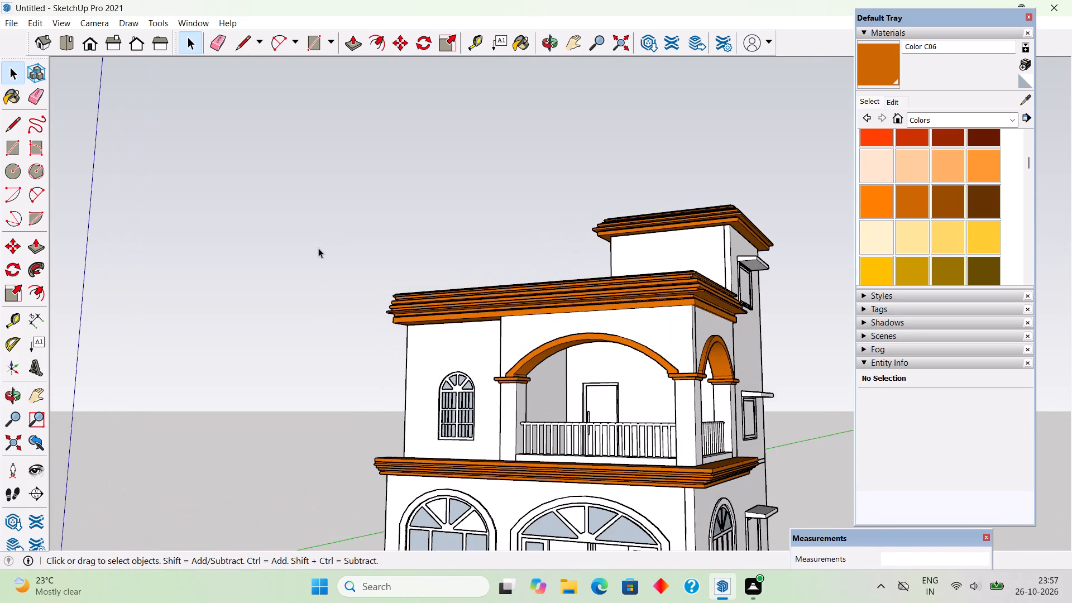
{"action": "scroll", "coordinate": [318, 248], "scroll_direction": "down", "scroll_amount": 4}
{"action": "scroll", "coordinate": [505, 443], "scroll_direction": "up", "scroll_amount": 4}
{"action": "scroll", "coordinate": [573, 506], "scroll_direction": "up", "scroll_amount": 1}
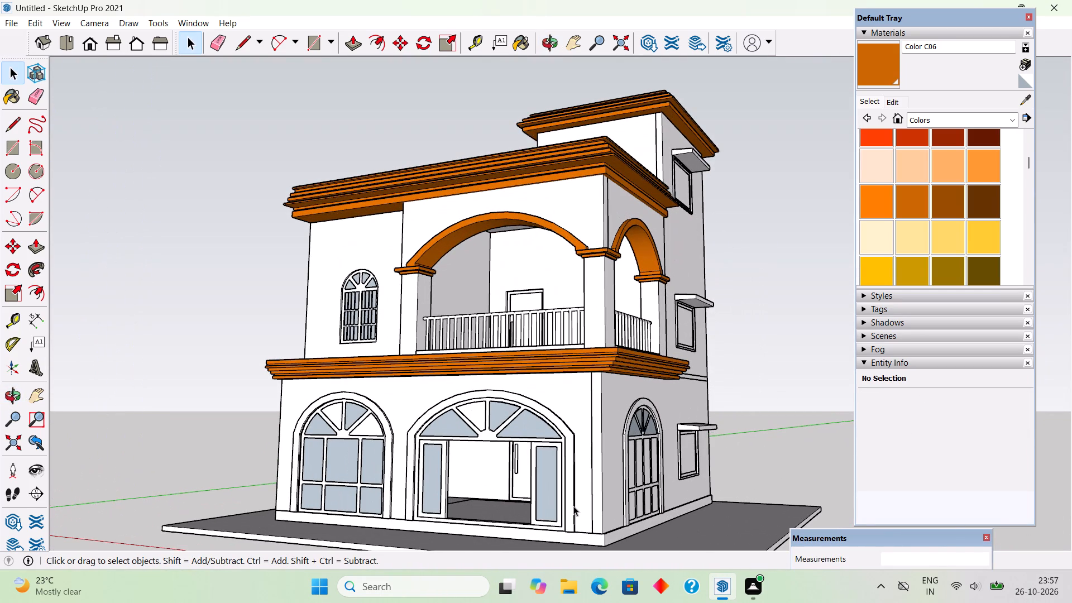
{"action": "left_click", "coordinate": [880, 71]}
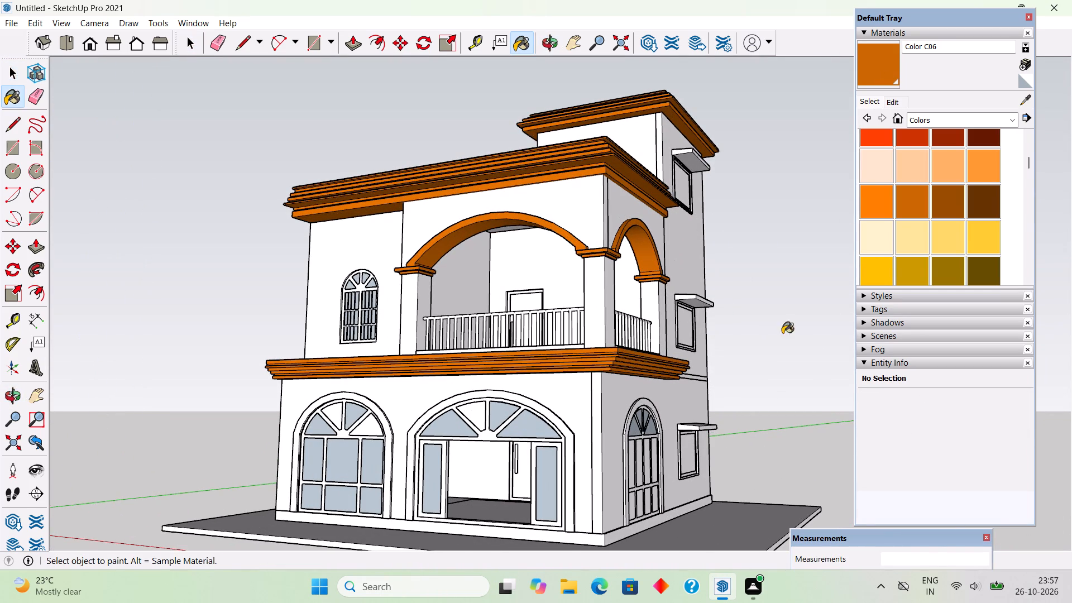
{"action": "scroll", "coordinate": [578, 430], "scroll_direction": "up", "scroll_amount": 4}
{"action": "left_click", "coordinate": [569, 437]}
{"action": "scroll", "coordinate": [484, 408], "scroll_direction": "up", "scroll_amount": 1}
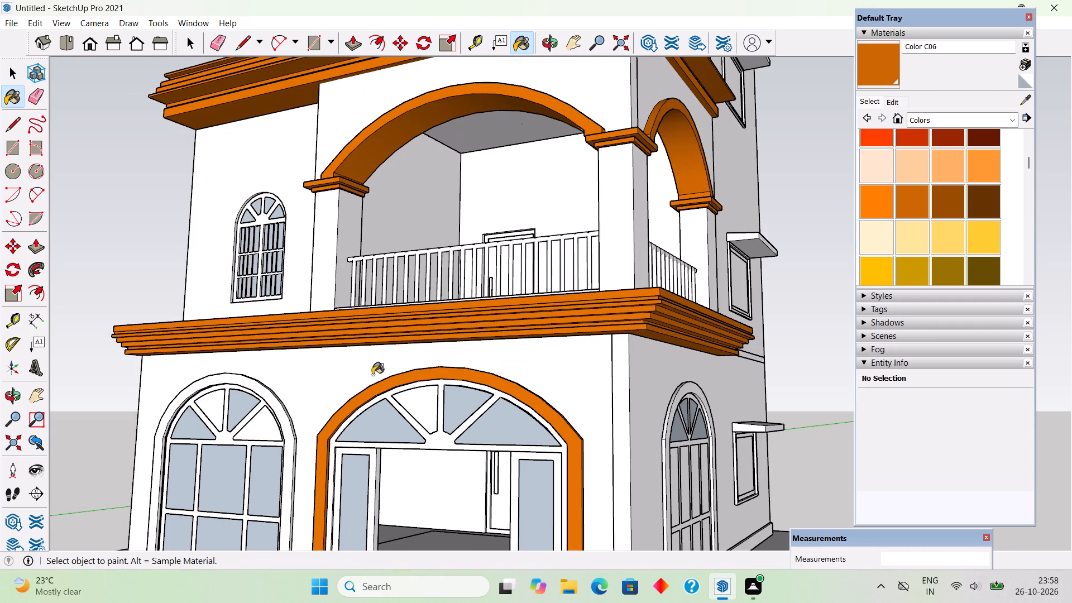
{"action": "left_click", "coordinate": [268, 394]}
Paint the arched ground-floor window surrounds on both side walls of the house with Color C06.
{"action": "scroll", "coordinate": [259, 364], "scroll_direction": "down", "scroll_amount": 4}
{"action": "scroll", "coordinate": [609, 432], "scroll_direction": "up", "scroll_amount": 2}
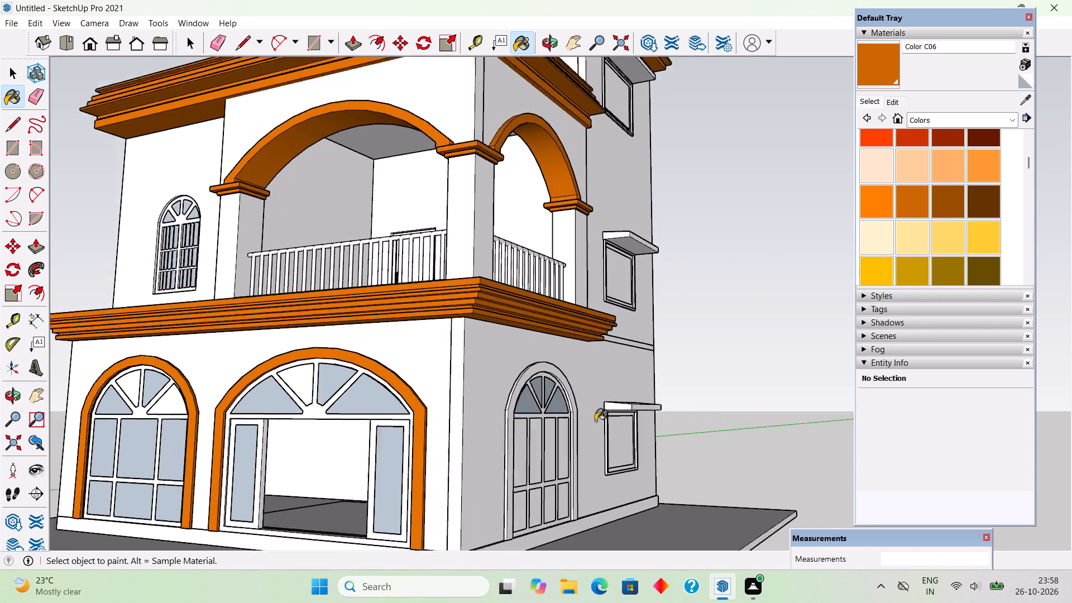
{"action": "scroll", "coordinate": [595, 421], "scroll_direction": "up", "scroll_amount": 2}
{"action": "left_click", "coordinate": [560, 385]}
{"action": "scroll", "coordinate": [559, 391], "scroll_direction": "down", "scroll_amount": 6}
{"action": "scroll", "coordinate": [505, 418], "scroll_direction": "down", "scroll_amount": 4}
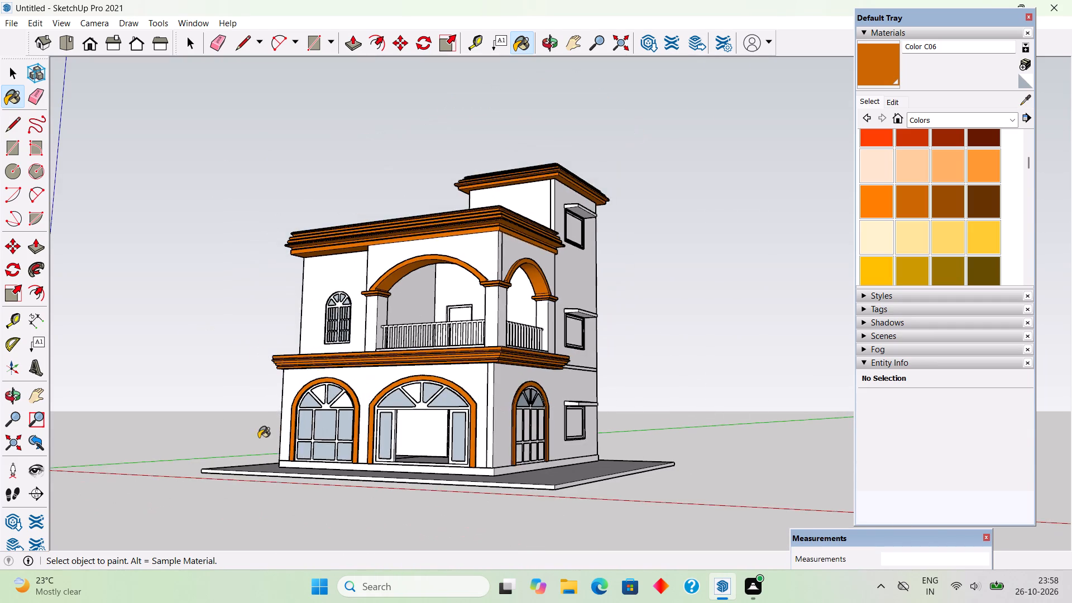
{"action": "middle_click_drag", "start_coordinate": [347, 441], "coordinate": [955, 508]}
{"action": "scroll", "coordinate": [621, 473], "scroll_direction": "up", "scroll_amount": 4}
{"action": "left_click", "coordinate": [618, 466]}
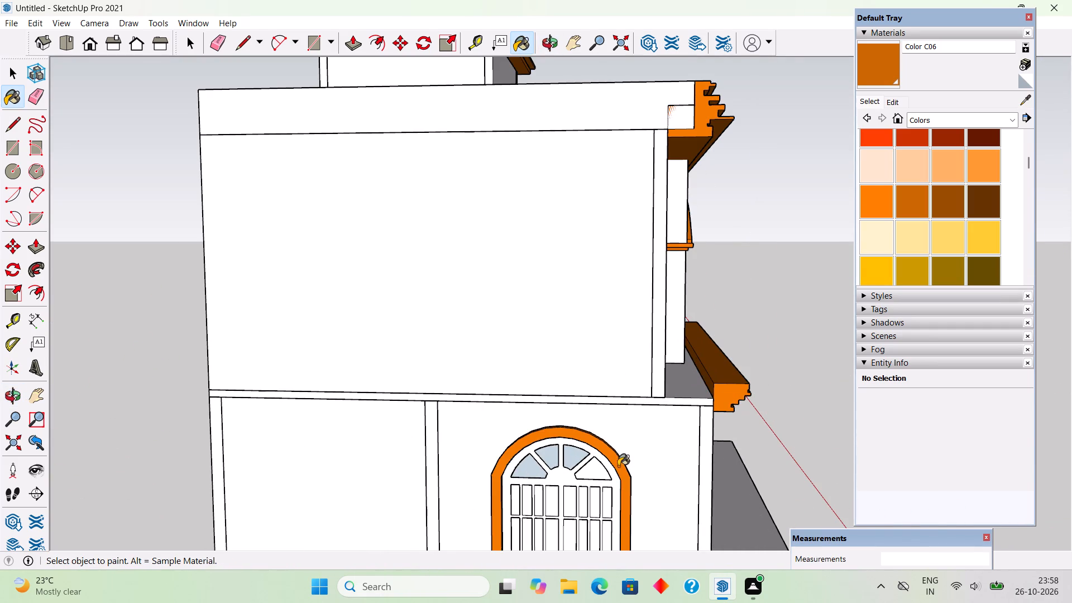
{"action": "middle_click_drag", "start_coordinate": [724, 470], "coordinate": [481, 430]}
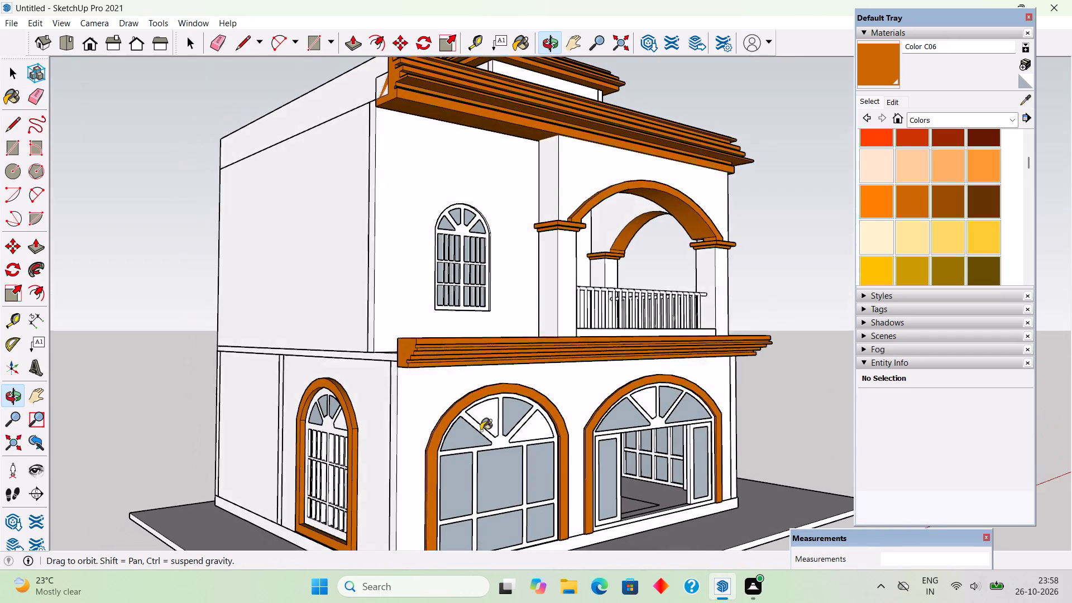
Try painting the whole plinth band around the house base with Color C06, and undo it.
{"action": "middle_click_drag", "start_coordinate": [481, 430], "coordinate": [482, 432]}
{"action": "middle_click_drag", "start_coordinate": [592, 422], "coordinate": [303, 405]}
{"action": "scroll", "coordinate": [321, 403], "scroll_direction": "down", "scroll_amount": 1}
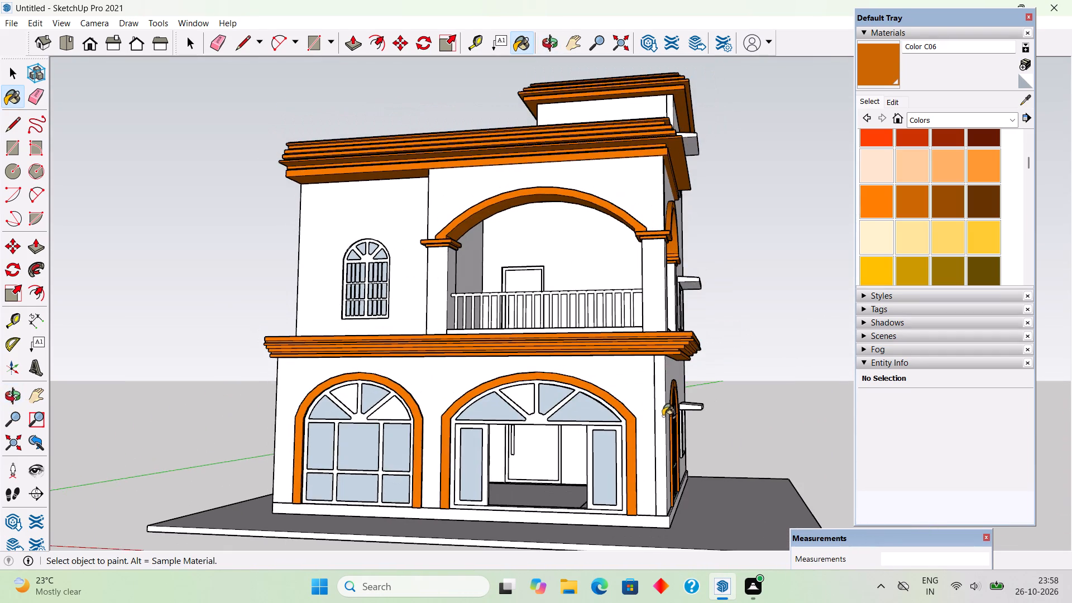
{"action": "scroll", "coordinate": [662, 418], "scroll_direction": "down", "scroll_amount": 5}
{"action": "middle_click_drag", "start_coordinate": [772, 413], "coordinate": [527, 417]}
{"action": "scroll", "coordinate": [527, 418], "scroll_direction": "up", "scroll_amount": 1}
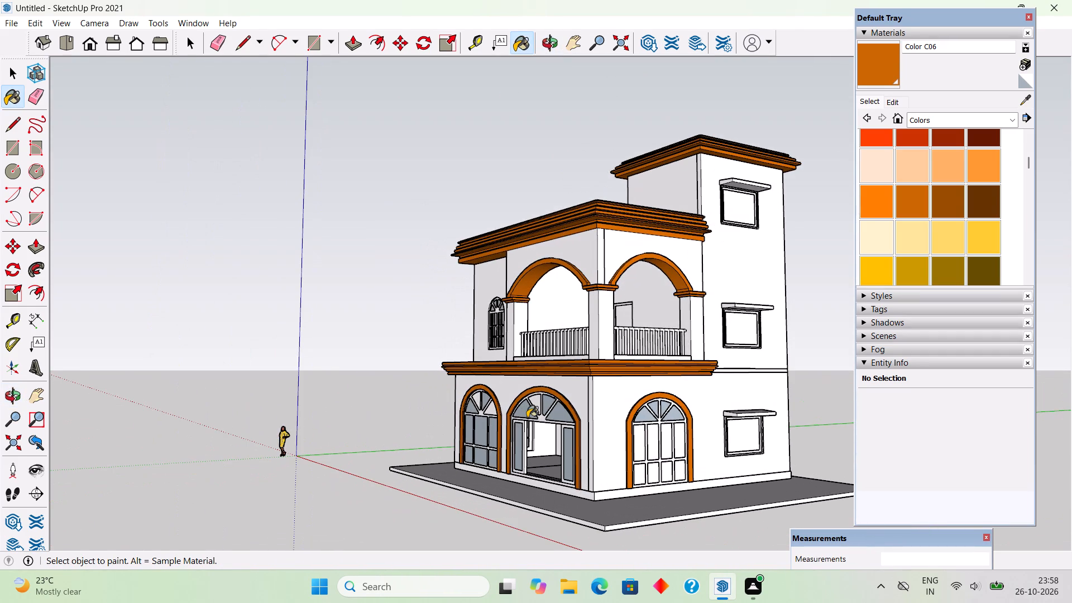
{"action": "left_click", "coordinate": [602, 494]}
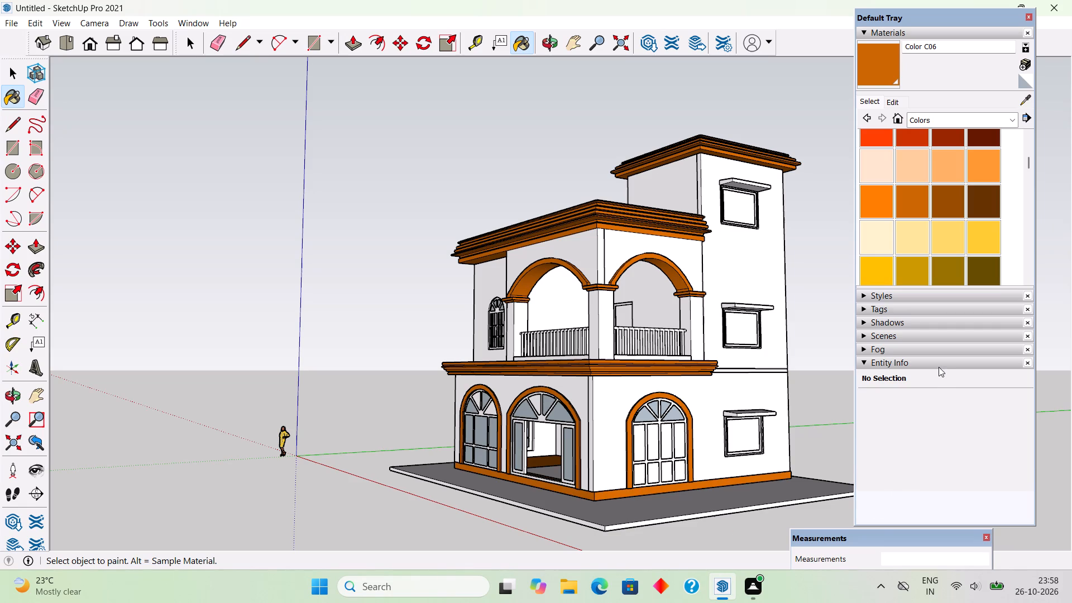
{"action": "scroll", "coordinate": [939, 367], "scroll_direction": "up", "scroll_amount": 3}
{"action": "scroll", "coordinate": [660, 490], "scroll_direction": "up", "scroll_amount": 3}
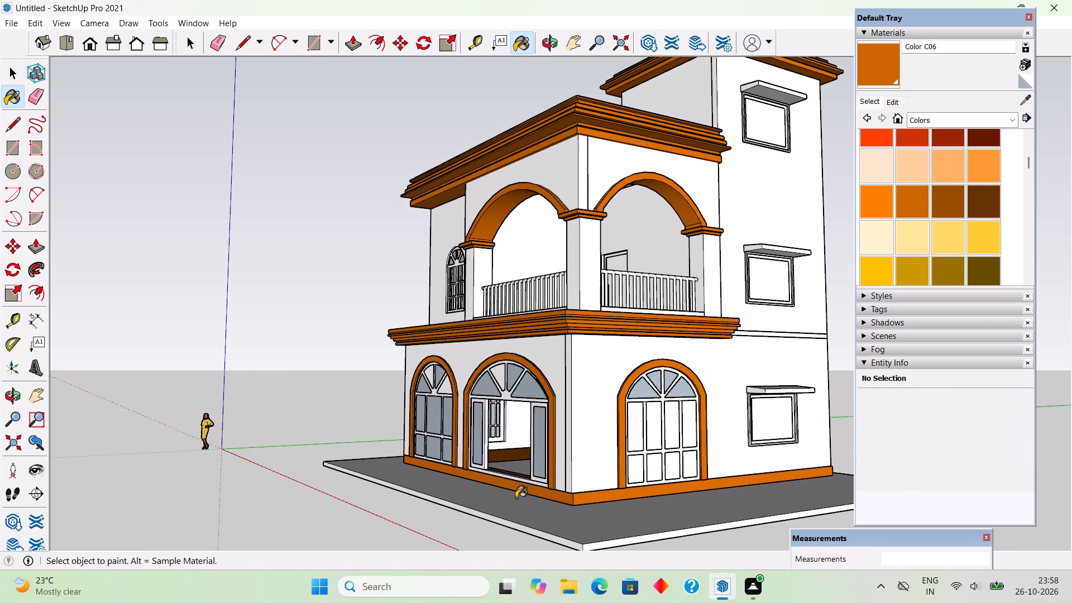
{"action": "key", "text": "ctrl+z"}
Open the base plinth group, paint its front and both side faces with Color C06, and finish editing the group.
{"action": "key", "text": "space"}
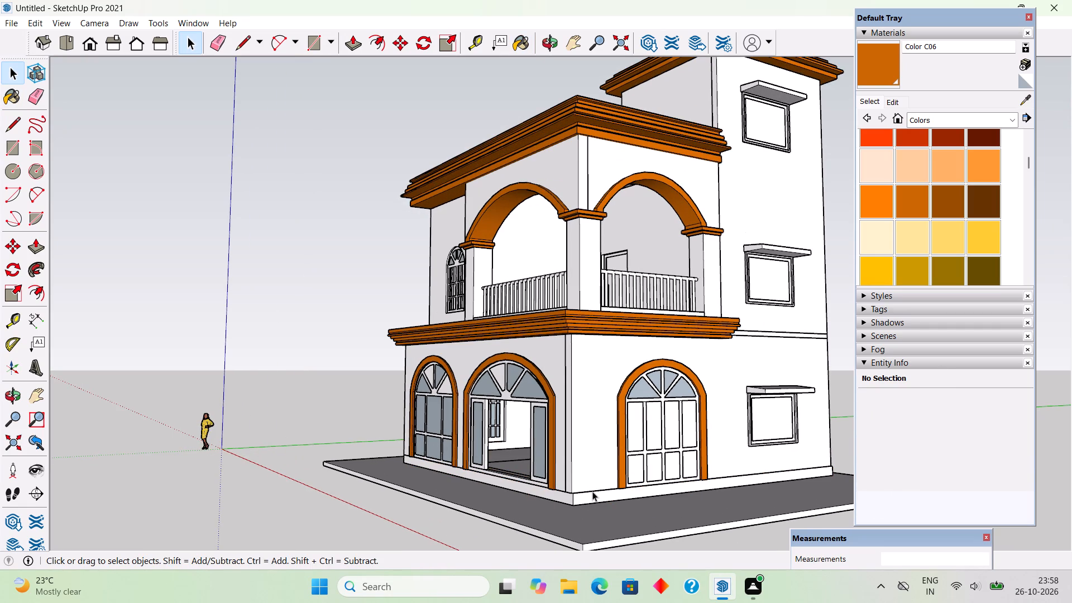
{"action": "left_click", "coordinate": [592, 491]}
{"action": "triple_click", "coordinate": [592, 497]}
{"action": "left_click", "coordinate": [592, 497]}
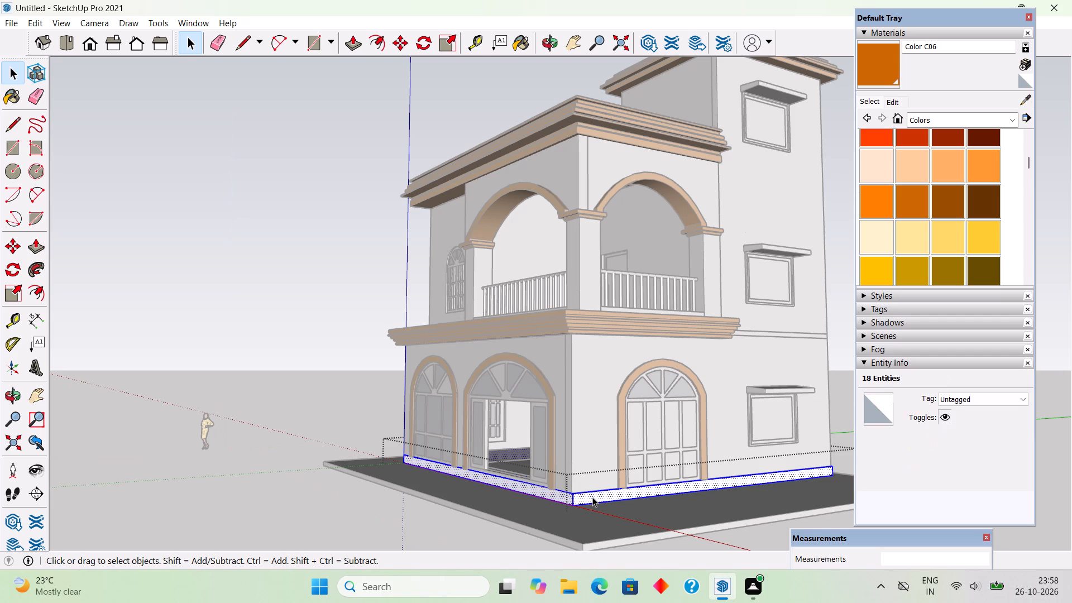
{"action": "left_click", "coordinate": [593, 497]}
{"action": "left_click", "coordinate": [874, 62]}
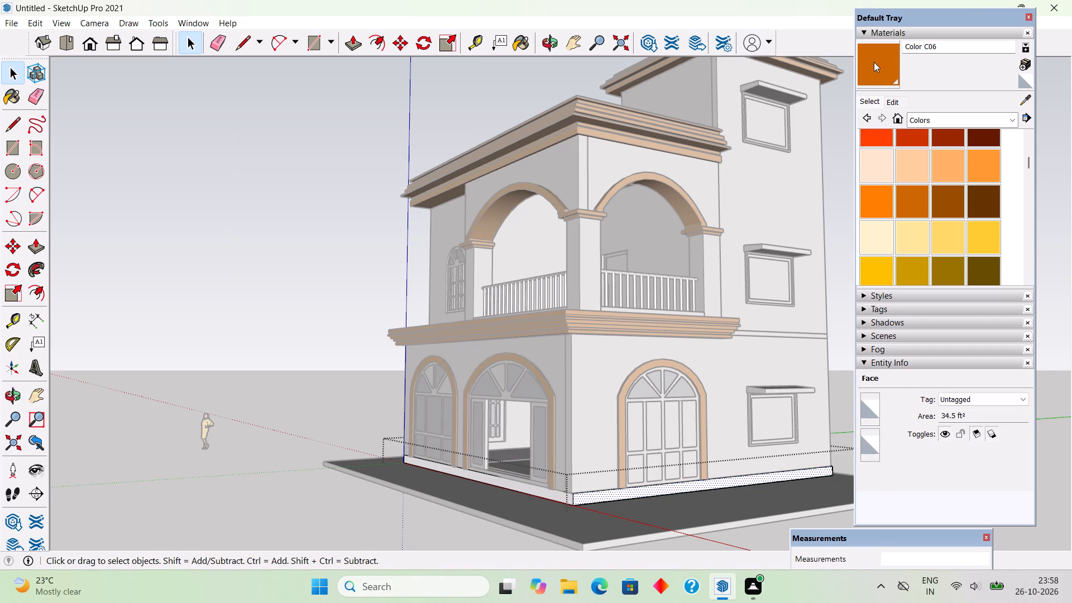
{"action": "left_click", "coordinate": [606, 494]}
{"action": "left_click", "coordinate": [538, 494]}
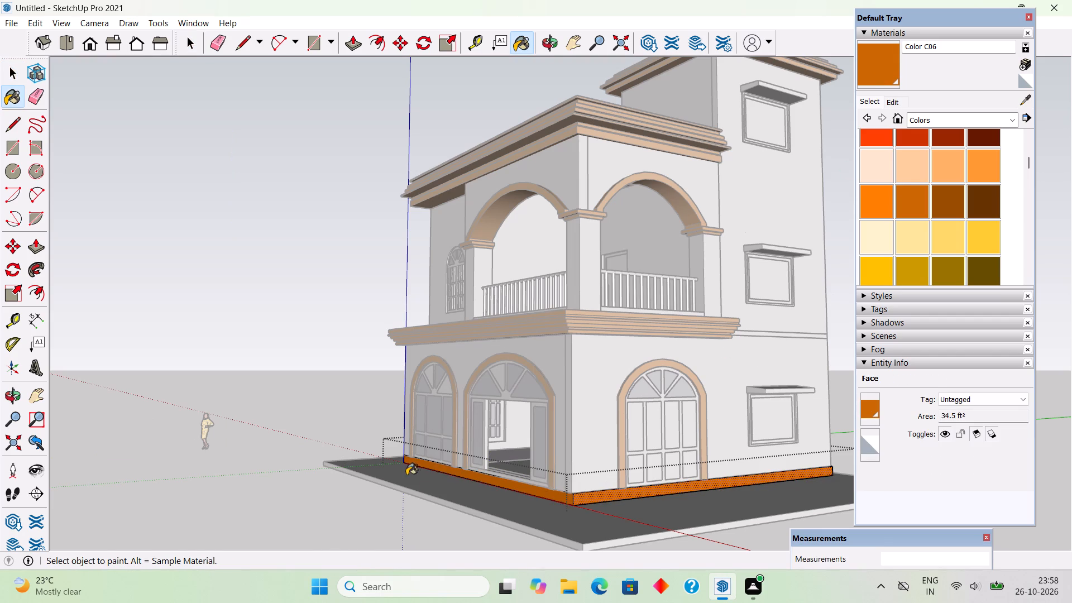
{"action": "middle_click_drag", "start_coordinate": [406, 475], "coordinate": [975, 521]}
{"action": "left_click", "coordinate": [396, 529]}
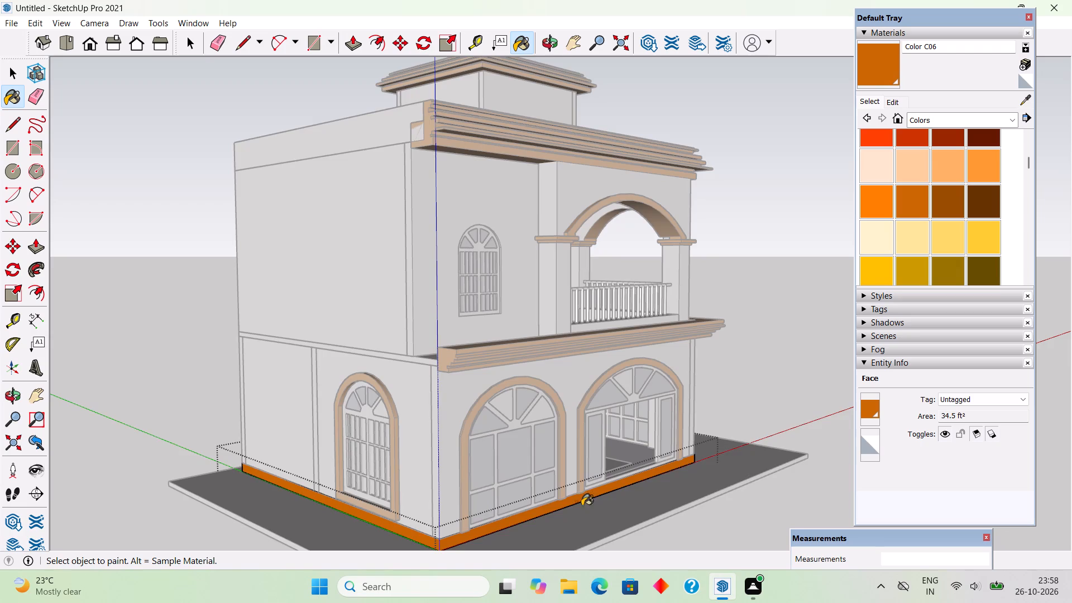
{"action": "middle_click_drag", "start_coordinate": [541, 498], "coordinate": [401, 508]}
{"action": "key", "text": "space"}
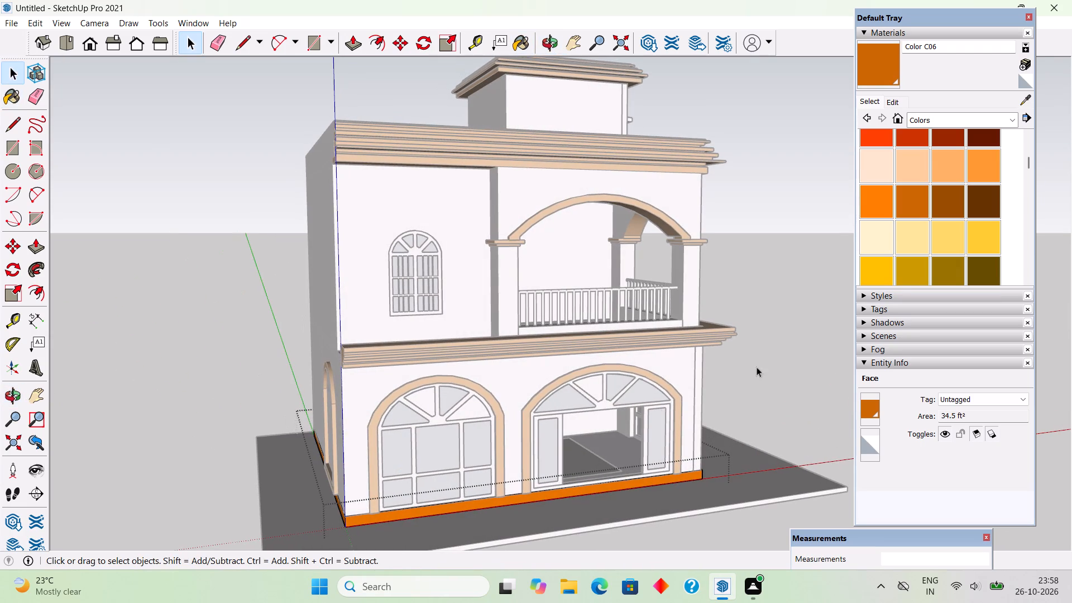
{"action": "left_click", "coordinate": [736, 211]}
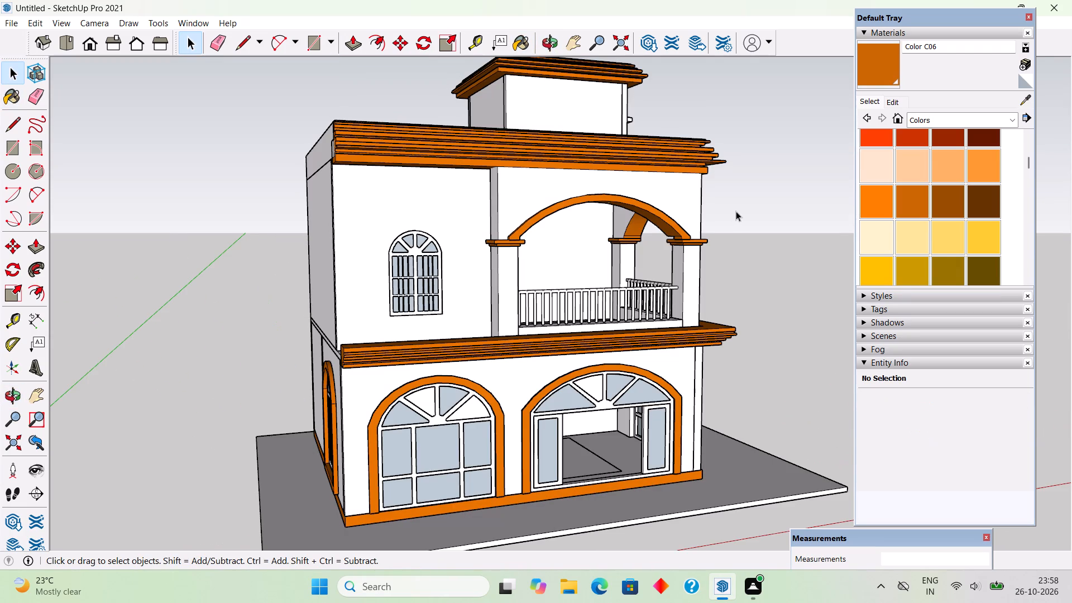
Paint the sunshades above the first-floor and ground-floor rectangular windows on the stair tower side with Color C06.
{"action": "scroll", "coordinate": [736, 211], "scroll_direction": "down", "scroll_amount": 2}
{"action": "middle_click_drag", "start_coordinate": [688, 200], "coordinate": [233, 258]}
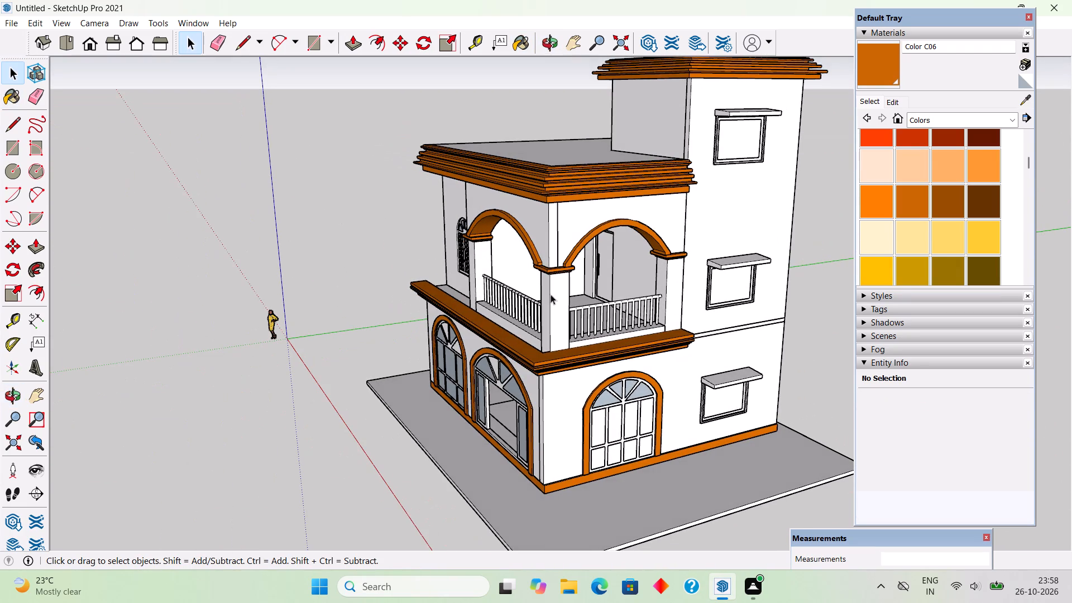
{"action": "left_click", "coordinate": [868, 64]}
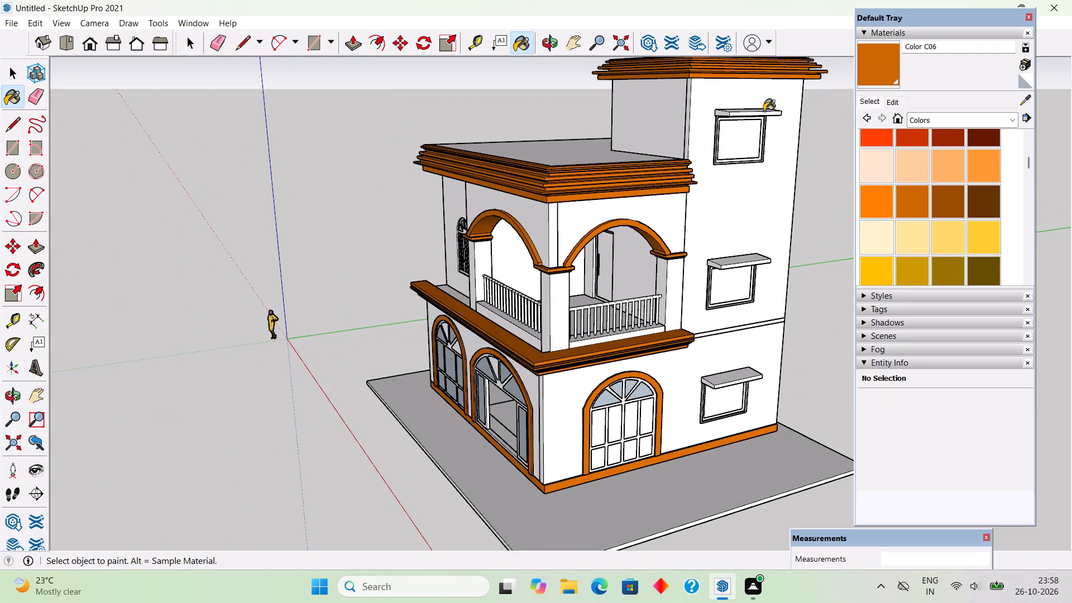
{"action": "left_click", "coordinate": [741, 265]}
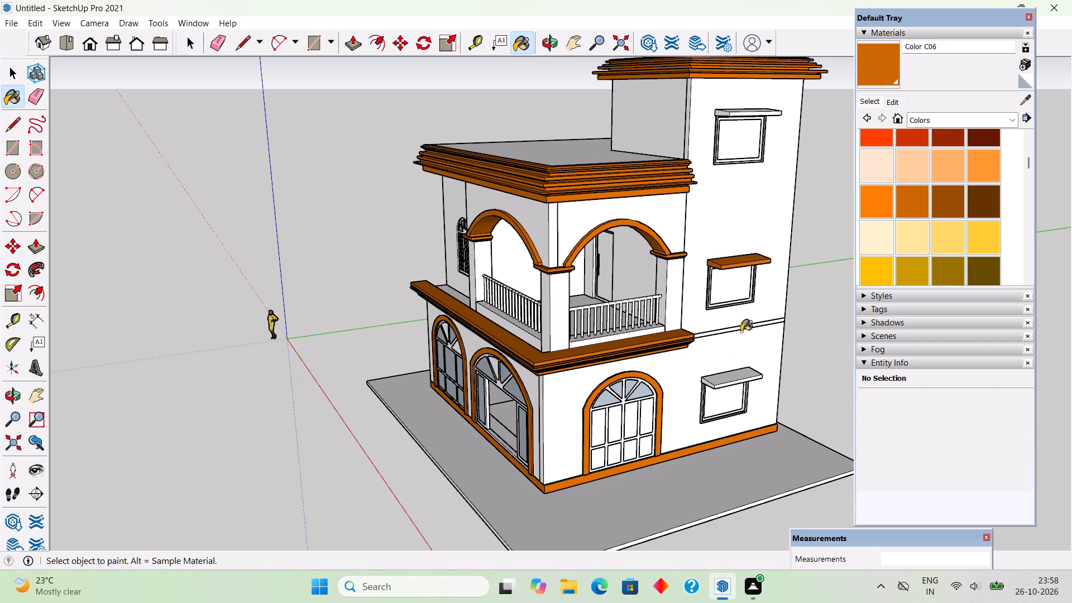
{"action": "left_click", "coordinate": [739, 371]}
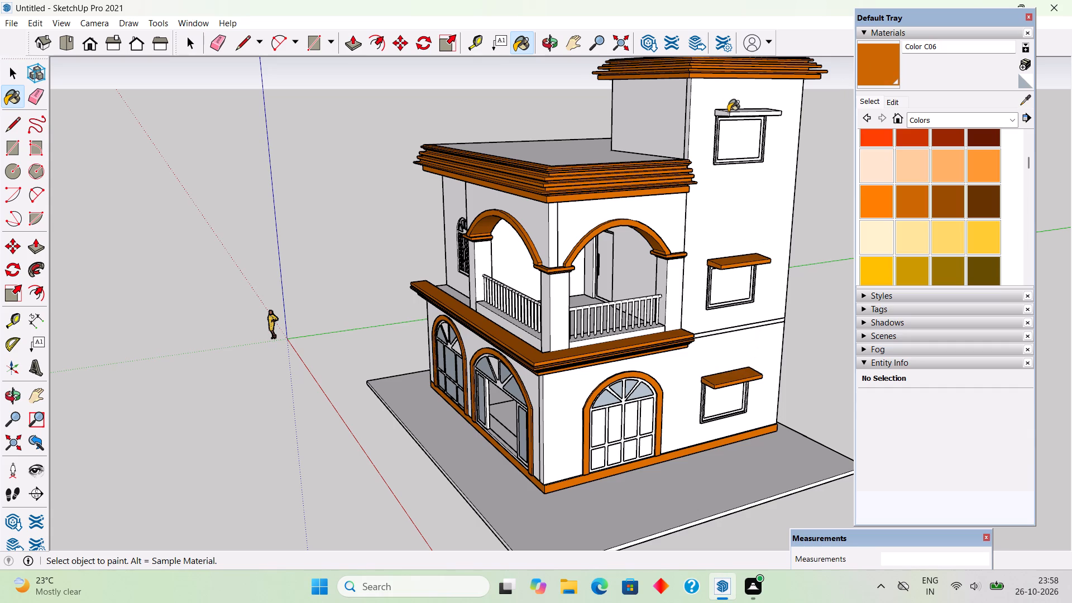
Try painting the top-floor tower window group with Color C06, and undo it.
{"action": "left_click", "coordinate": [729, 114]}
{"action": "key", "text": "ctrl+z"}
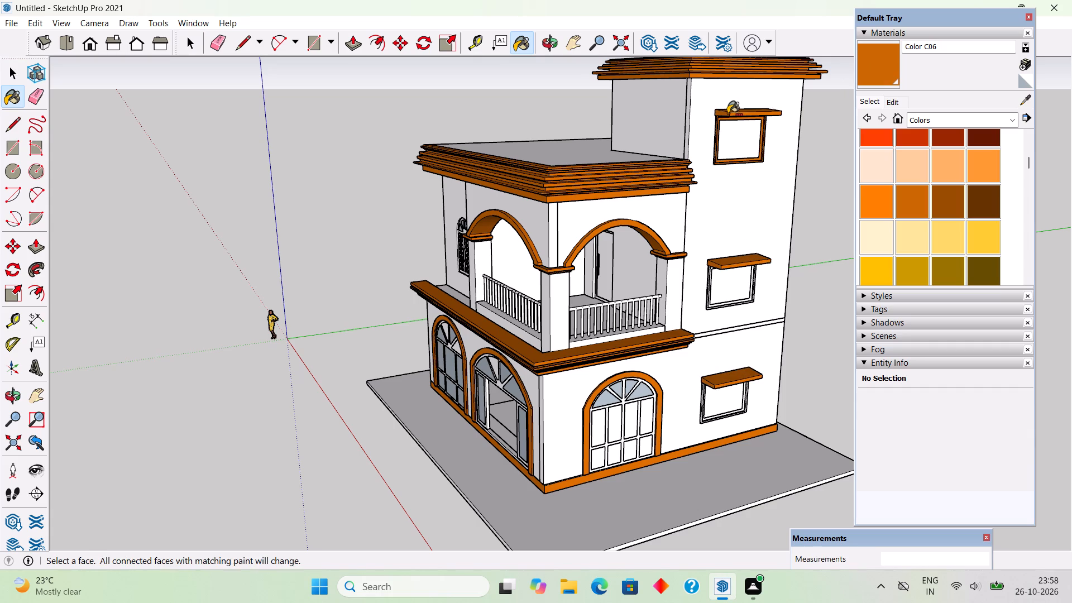
Explode the top-floor tower window group to separate its sunshade from the window.
{"action": "key", "text": "space"}
{"action": "left_click", "coordinate": [757, 108]}
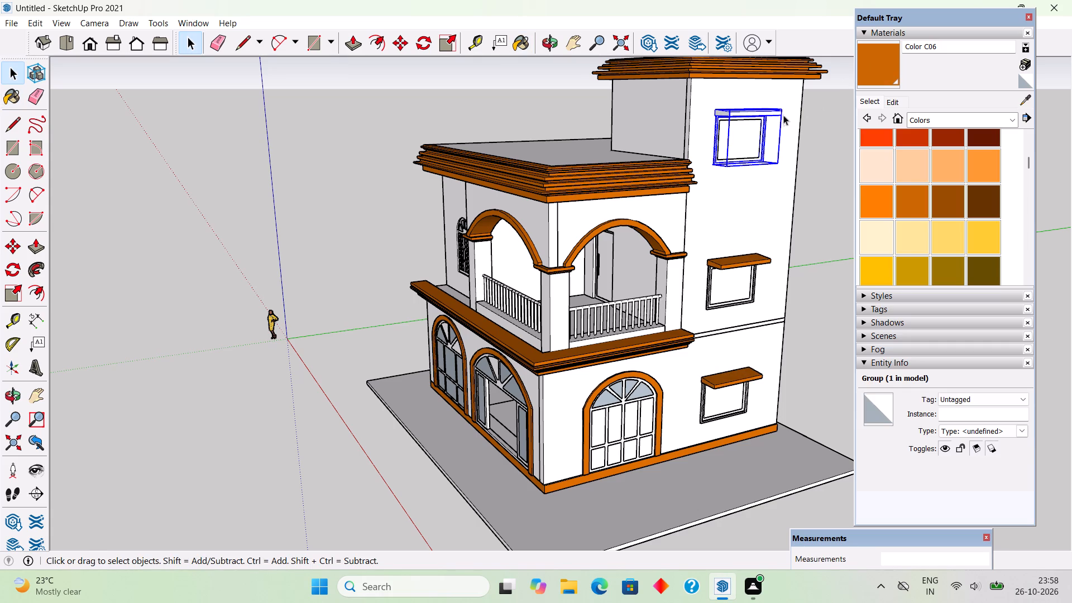
{"action": "right_click", "coordinate": [772, 117]}
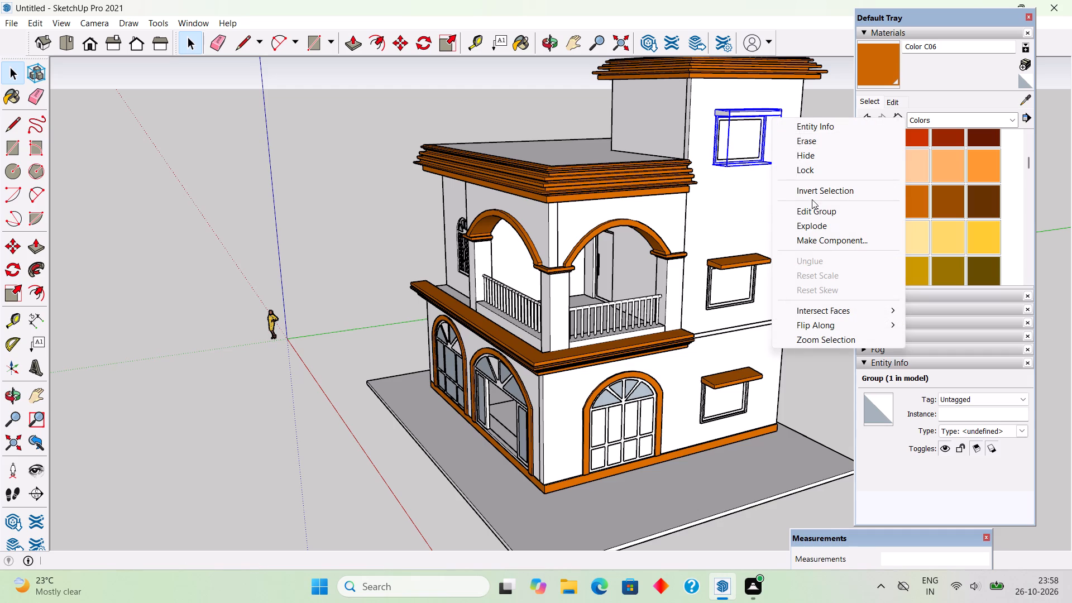
{"action": "left_click", "coordinate": [818, 220]}
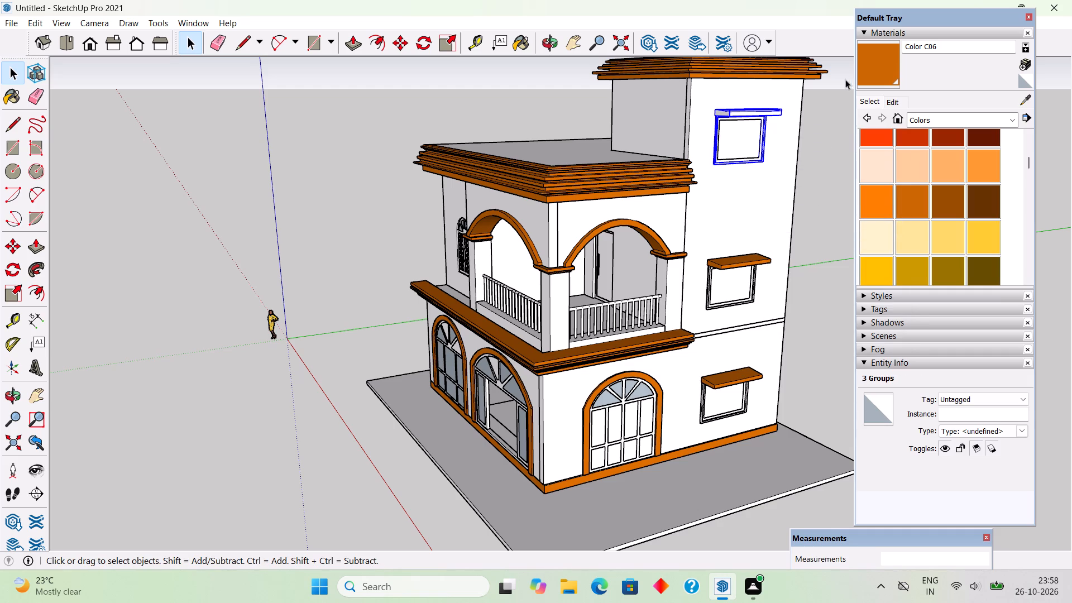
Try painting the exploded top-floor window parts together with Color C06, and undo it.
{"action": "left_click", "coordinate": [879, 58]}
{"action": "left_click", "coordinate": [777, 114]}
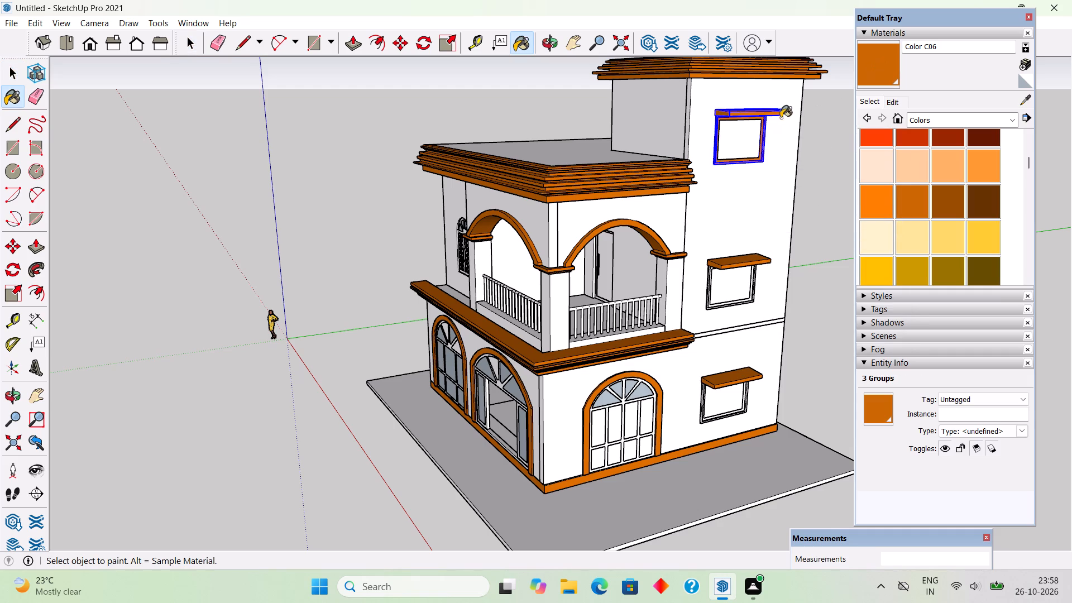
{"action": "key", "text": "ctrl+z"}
Paint only the sunshade above the top-floor tower window with Color C06 and clear the selection.
{"action": "key", "text": "space"}
{"action": "left_click", "coordinate": [806, 147]}
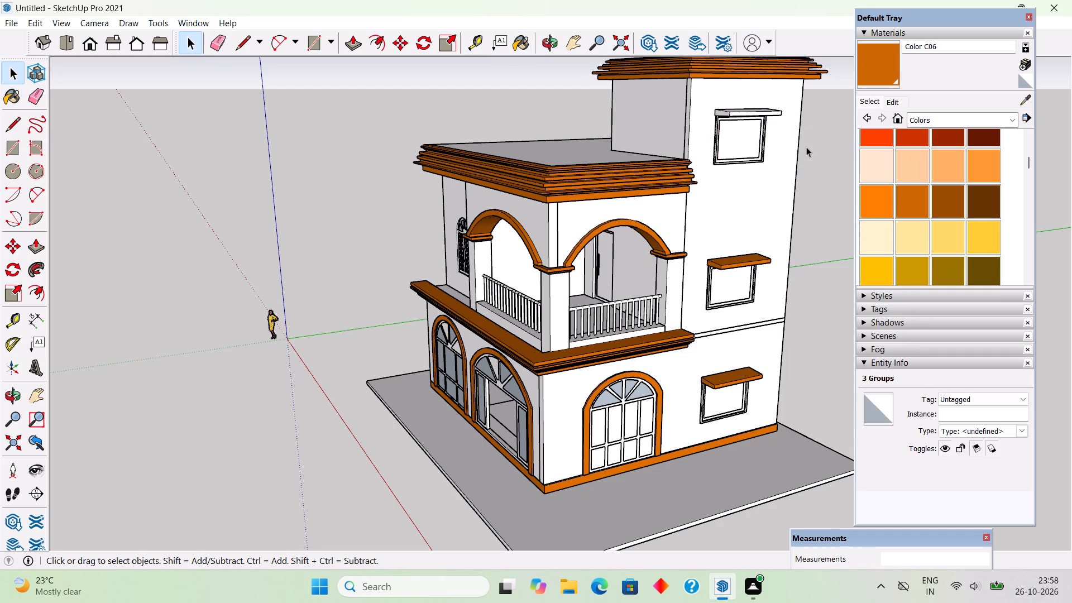
{"action": "scroll", "coordinate": [748, 116], "scroll_direction": "up", "scroll_amount": 5}
{"action": "left_click", "coordinate": [750, 112]}
{"action": "left_click", "coordinate": [874, 61]}
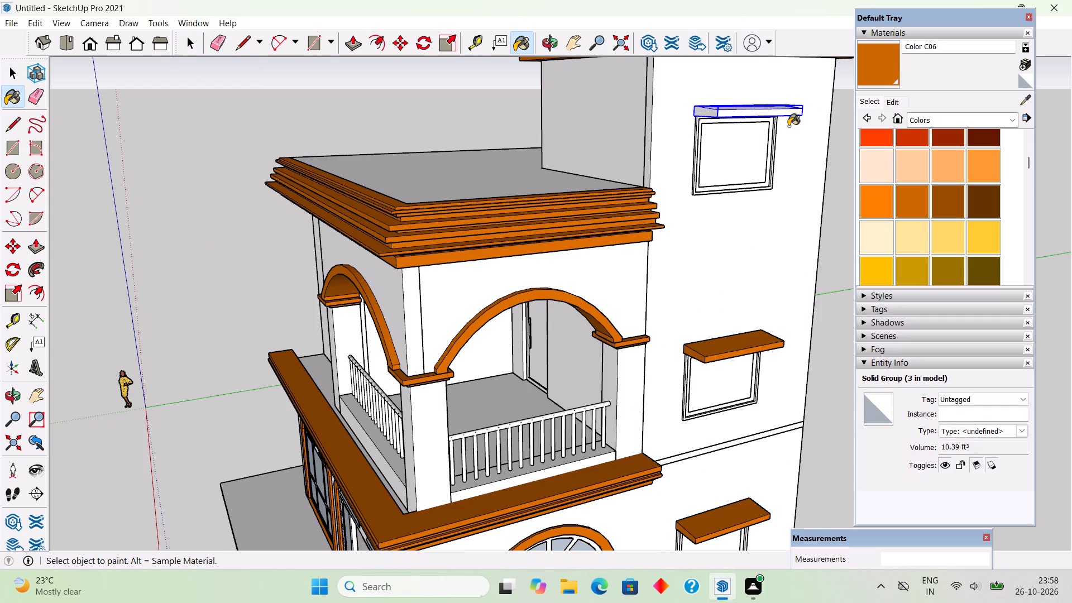
{"action": "left_click", "coordinate": [777, 112]}
{"action": "key", "text": "space"}
{"action": "left_click", "coordinate": [826, 211]}
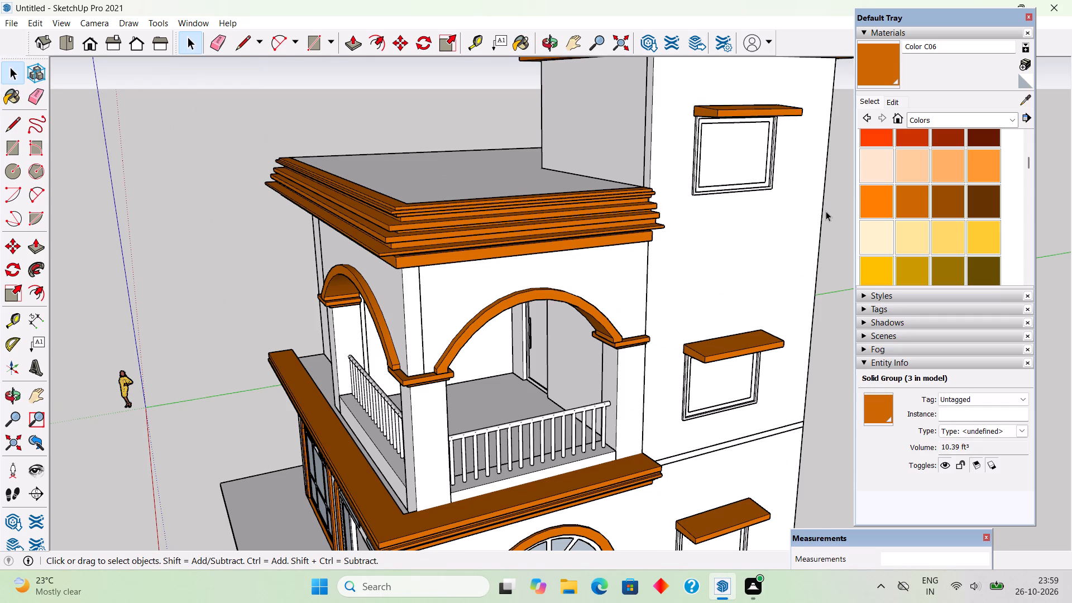
Examine the painted trim on the house's front and balcony side from several angles and distances.
{"action": "scroll", "coordinate": [826, 211], "scroll_direction": "down", "scroll_amount": 6}
{"action": "scroll", "coordinate": [614, 302], "scroll_direction": "down", "scroll_amount": 4}
{"action": "middle_click_drag", "start_coordinate": [427, 318], "coordinate": [542, 212]}
{"action": "scroll", "coordinate": [837, 201], "scroll_direction": "up", "scroll_amount": 7}
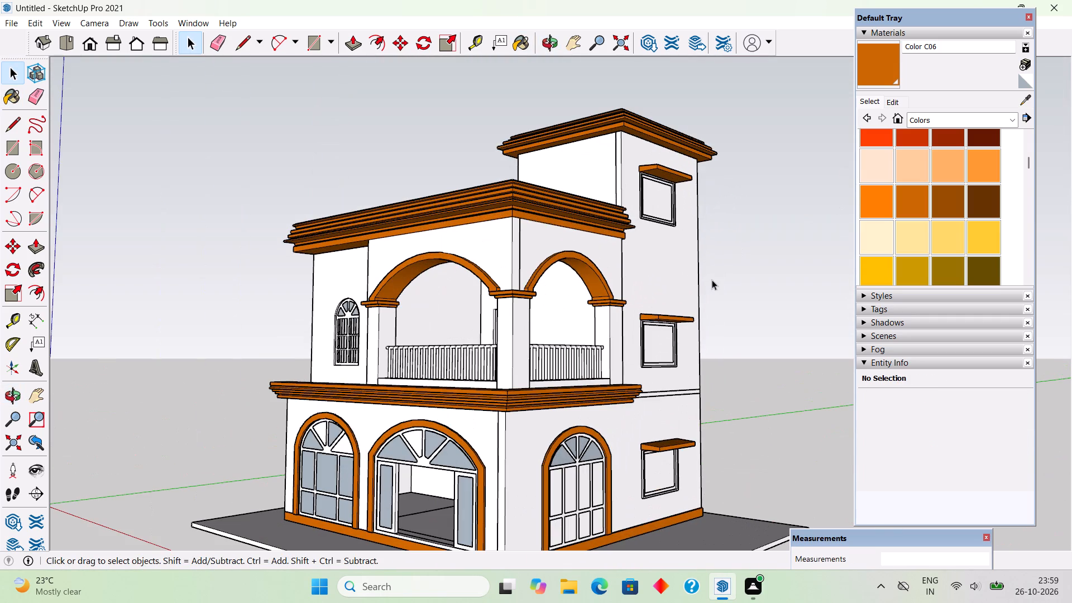
{"action": "scroll", "coordinate": [712, 280], "scroll_direction": "up", "scroll_amount": 2}
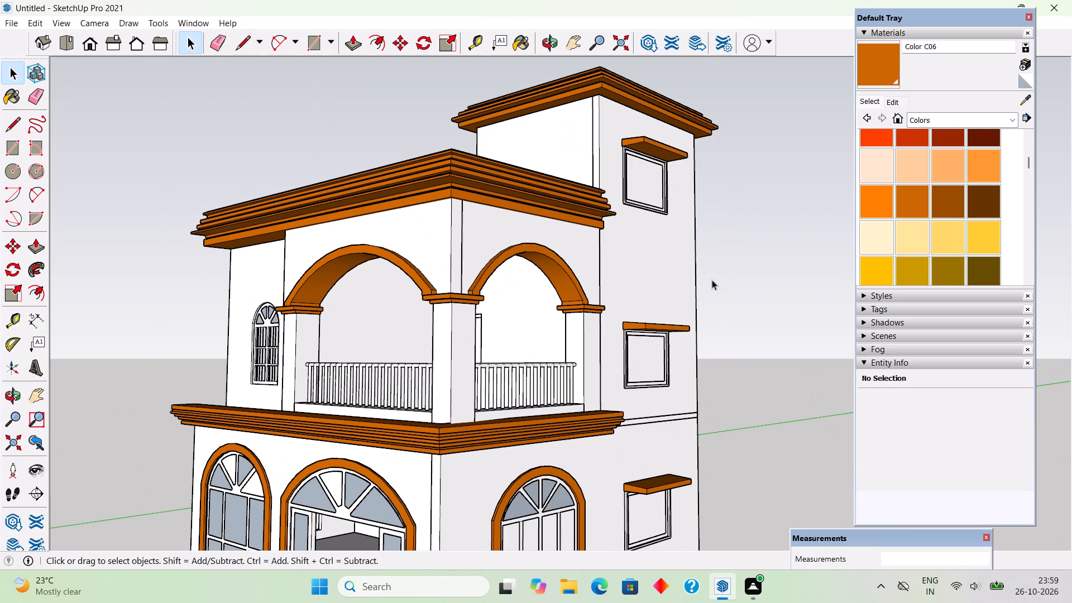
{"action": "scroll", "coordinate": [712, 280], "scroll_direction": "down", "scroll_amount": 6}
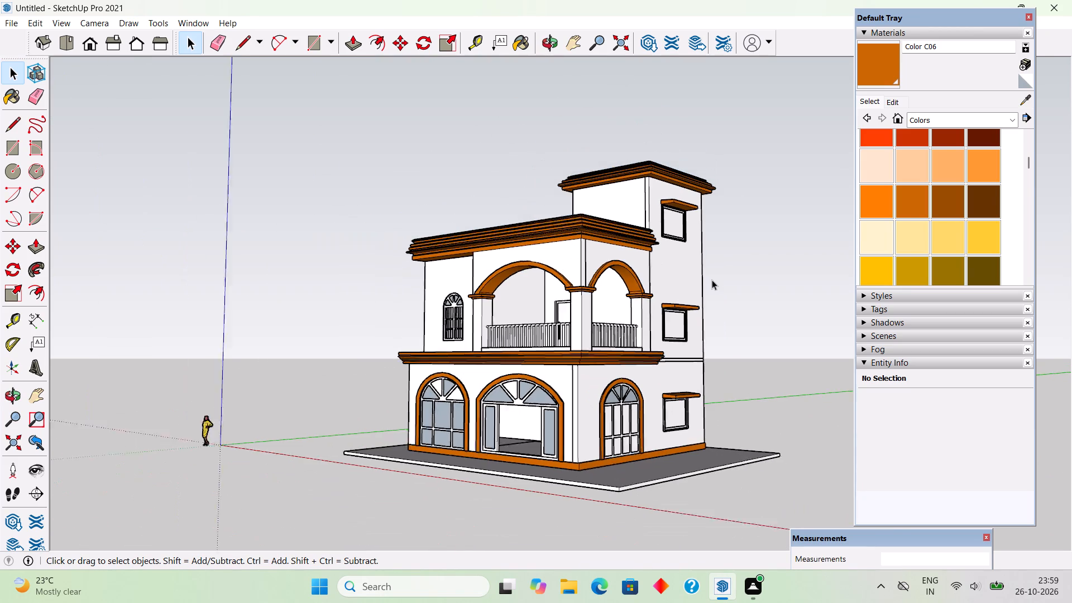
{"action": "scroll", "coordinate": [712, 280], "scroll_direction": "down", "scroll_amount": 7}
{"action": "middle_click_drag", "start_coordinate": [709, 290], "coordinate": [891, 416]}
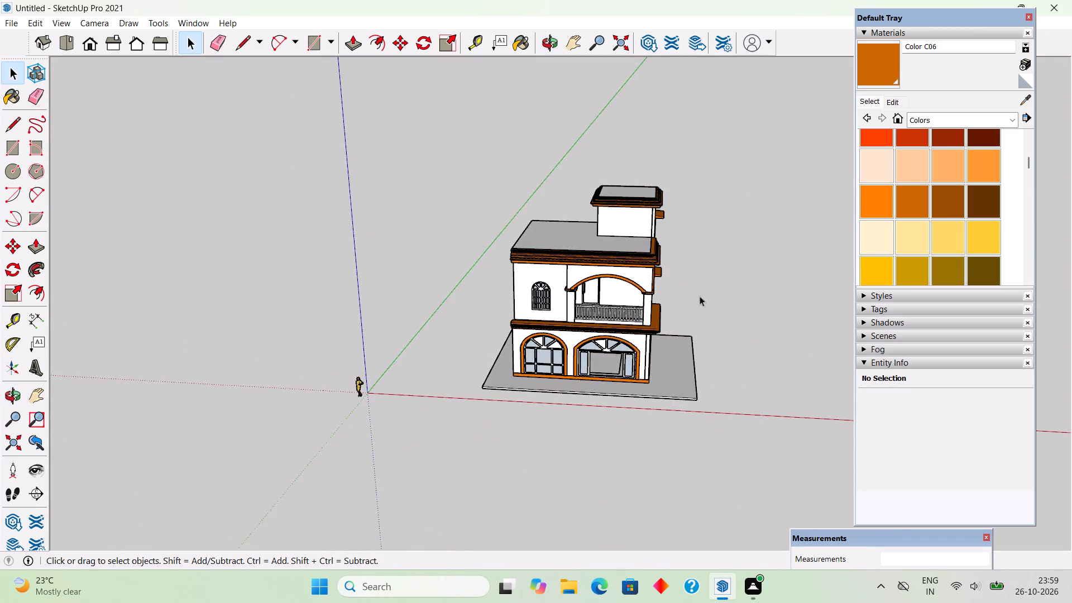
{"action": "scroll", "coordinate": [659, 278], "scroll_direction": "up", "scroll_amount": 5}
{"action": "scroll", "coordinate": [614, 297], "scroll_direction": "up", "scroll_amount": 4}
{"action": "middle_click_drag", "start_coordinate": [609, 305], "coordinate": [666, 237]}
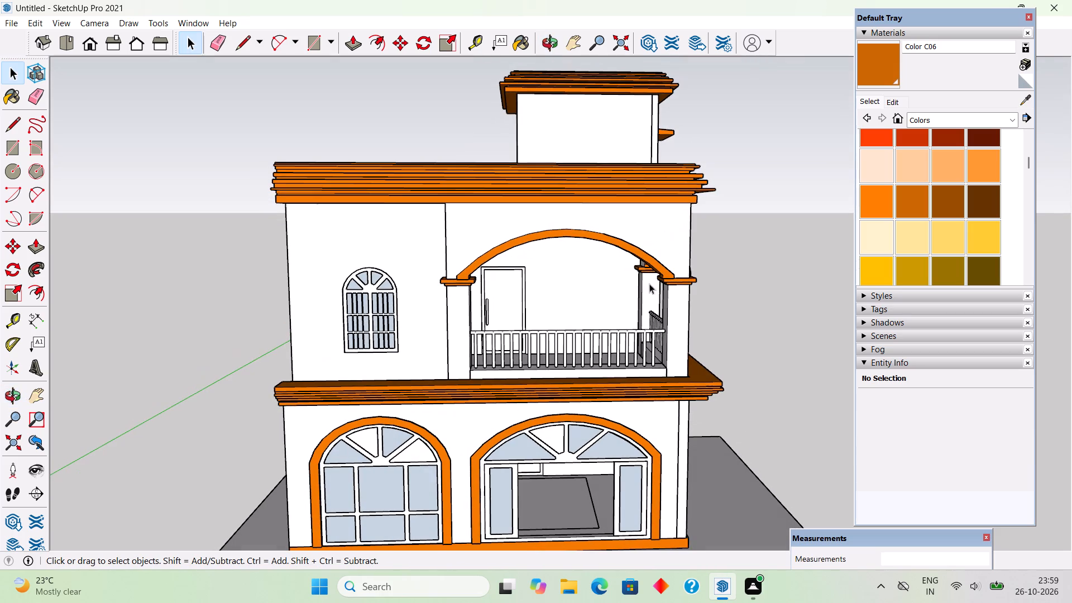
{"action": "scroll", "coordinate": [634, 345], "scroll_direction": "up", "scroll_amount": 1}
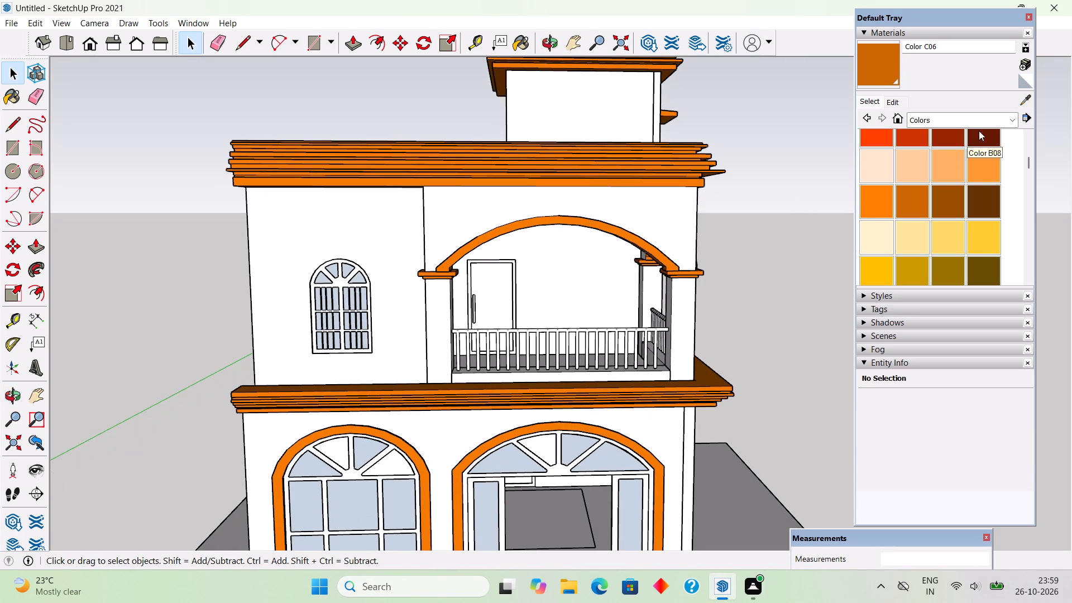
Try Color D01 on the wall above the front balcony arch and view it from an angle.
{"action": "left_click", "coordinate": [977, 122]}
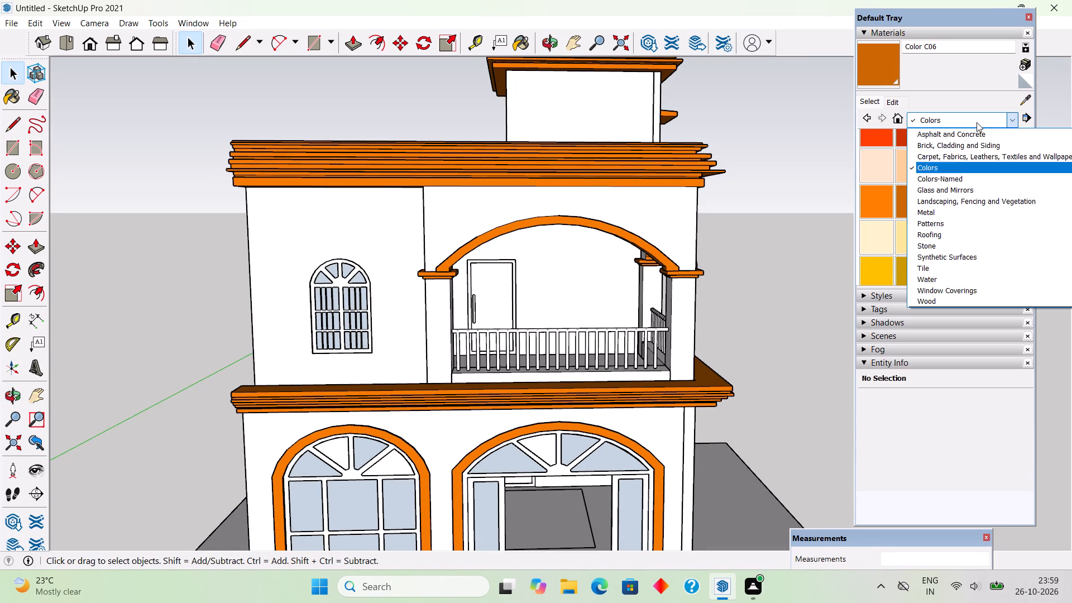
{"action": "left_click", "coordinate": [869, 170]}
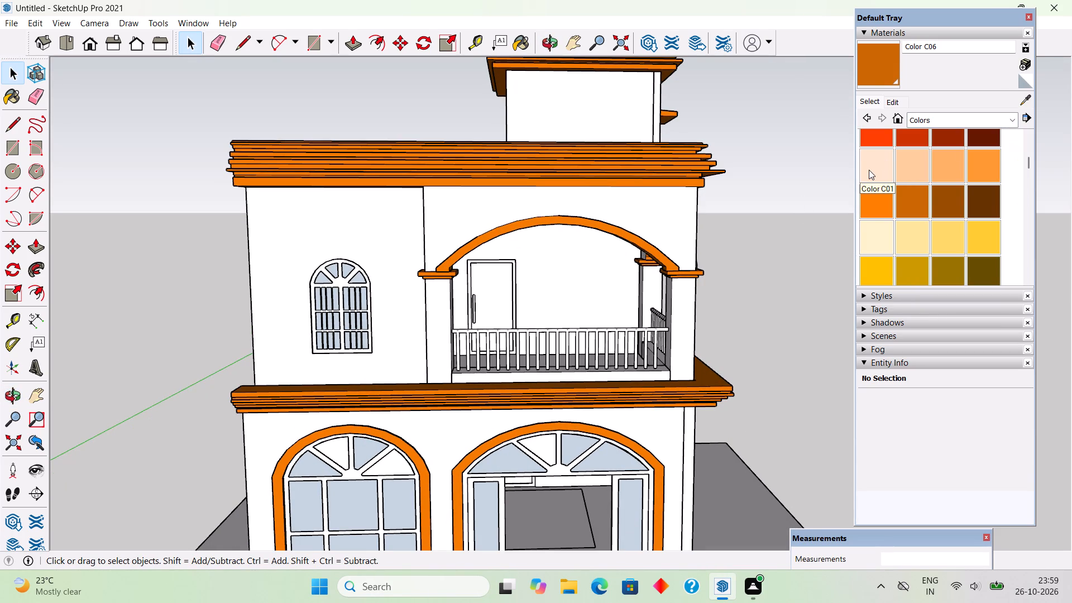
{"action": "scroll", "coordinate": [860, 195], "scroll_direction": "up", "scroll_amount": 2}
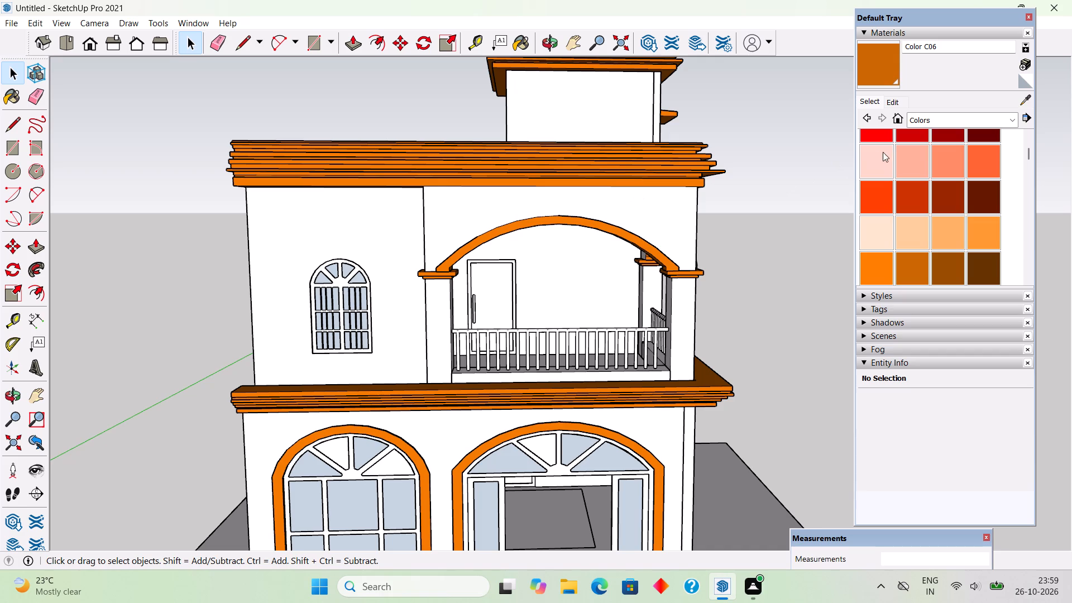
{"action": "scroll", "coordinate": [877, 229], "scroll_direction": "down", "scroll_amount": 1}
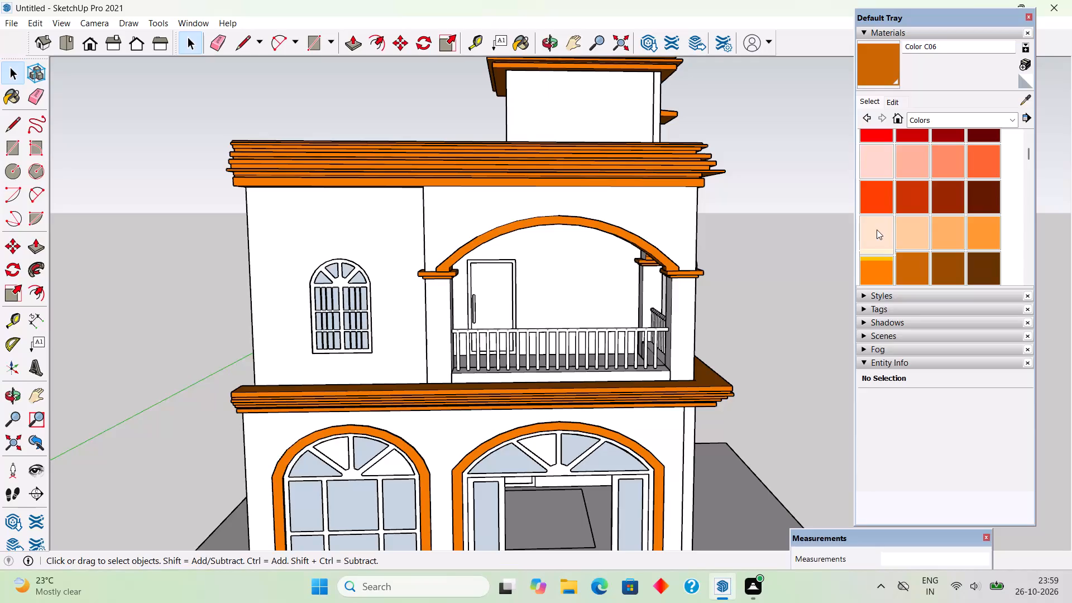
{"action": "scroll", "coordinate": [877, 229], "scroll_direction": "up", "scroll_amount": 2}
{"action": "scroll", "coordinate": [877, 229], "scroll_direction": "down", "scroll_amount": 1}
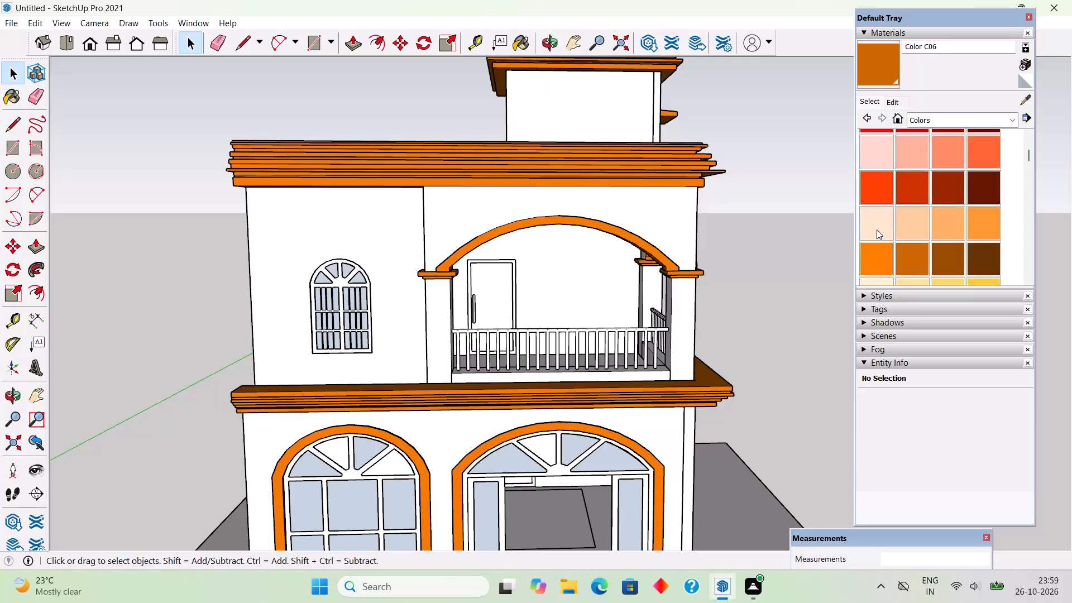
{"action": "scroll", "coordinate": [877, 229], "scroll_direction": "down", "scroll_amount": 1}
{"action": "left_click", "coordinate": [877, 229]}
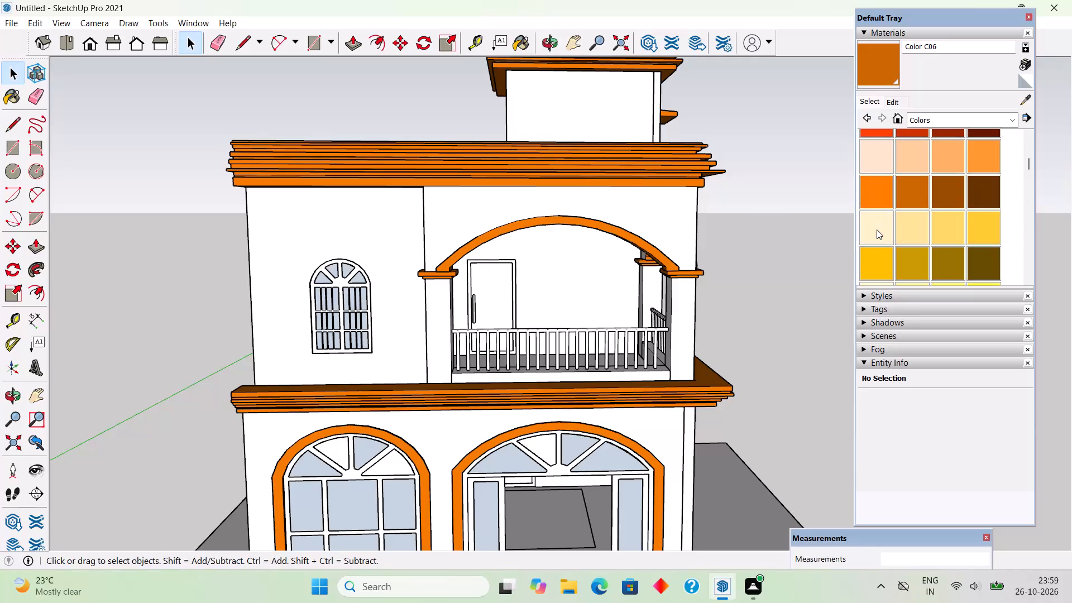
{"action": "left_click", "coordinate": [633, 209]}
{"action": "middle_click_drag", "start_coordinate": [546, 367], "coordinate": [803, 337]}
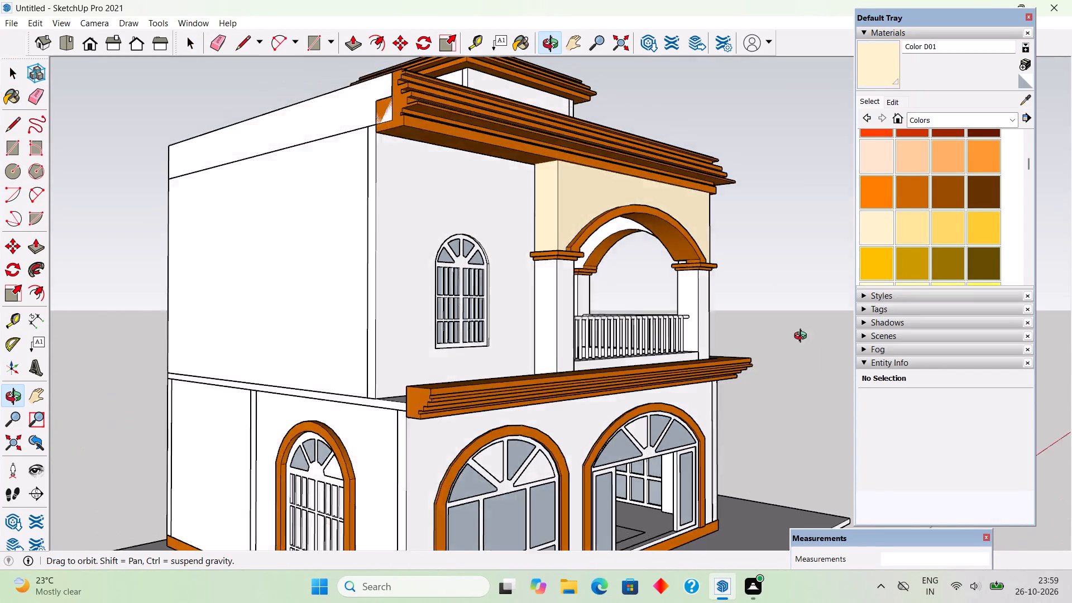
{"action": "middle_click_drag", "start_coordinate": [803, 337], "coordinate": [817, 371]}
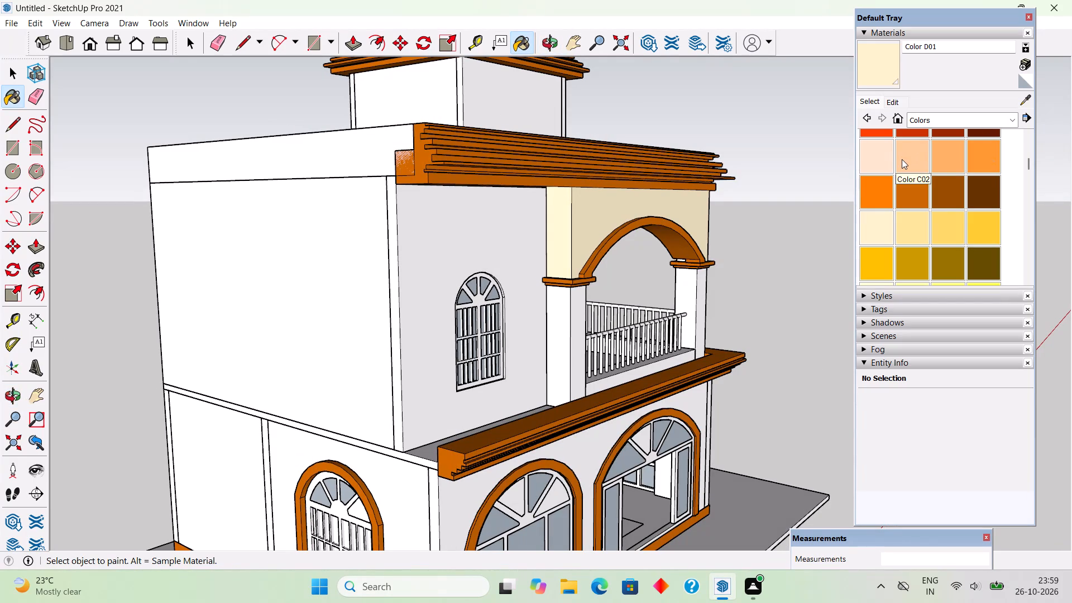
Paint the walls above both balcony arches, the balcony's corner pillar and its inner walls with Color C02.
{"action": "left_click", "coordinate": [902, 159]}
{"action": "left_click", "coordinate": [680, 203]}
{"action": "middle_click_drag", "start_coordinate": [781, 264], "coordinate": [706, 248]}
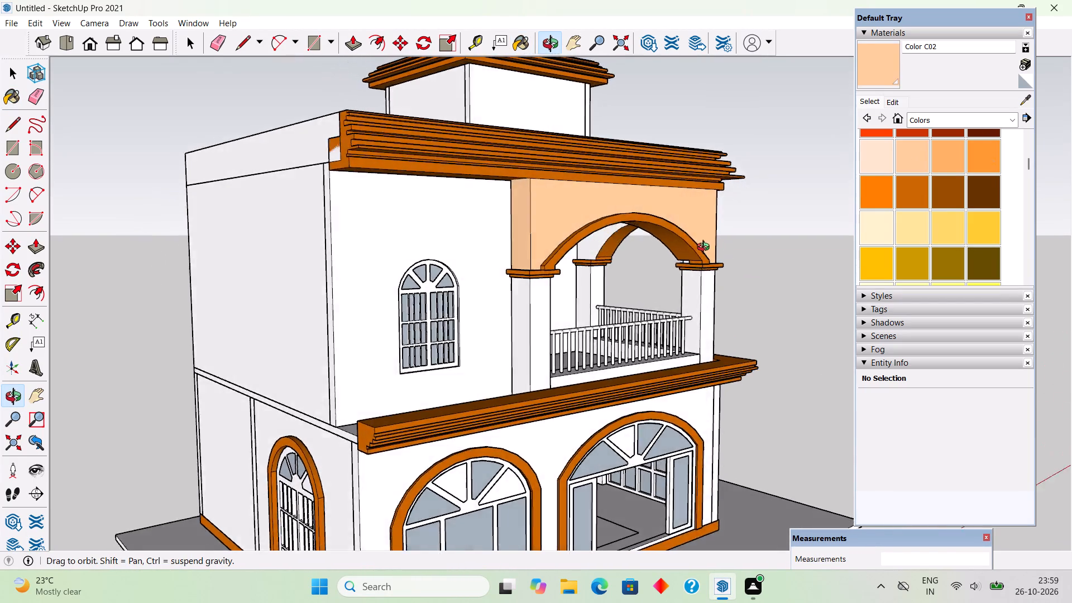
{"action": "middle_click_drag", "start_coordinate": [706, 248], "coordinate": [345, 295]}
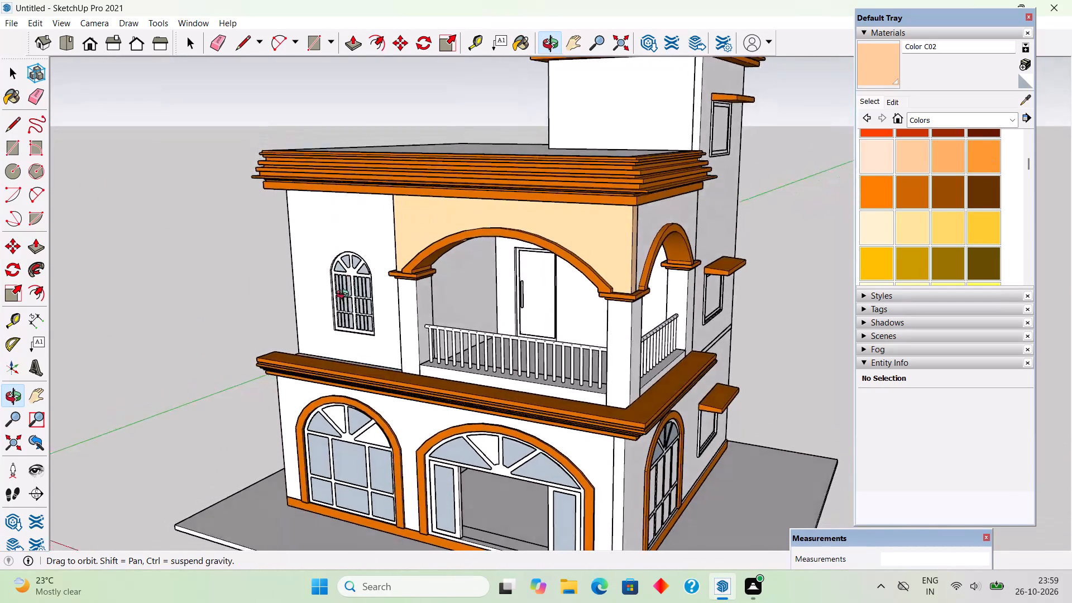
{"action": "middle_click_drag", "start_coordinate": [345, 295], "coordinate": [202, 290]}
{"action": "left_click", "coordinate": [571, 241]}
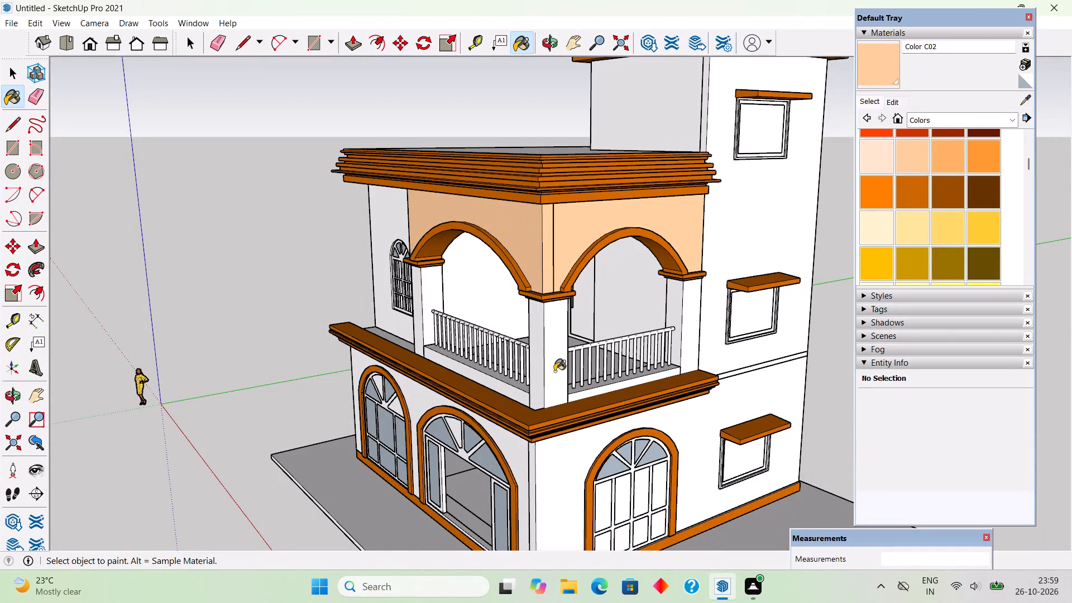
{"action": "left_click", "coordinate": [555, 369]}
{"action": "left_click", "coordinate": [642, 291]}
{"action": "middle_click_drag", "start_coordinate": [644, 329], "coordinate": [658, 316]}
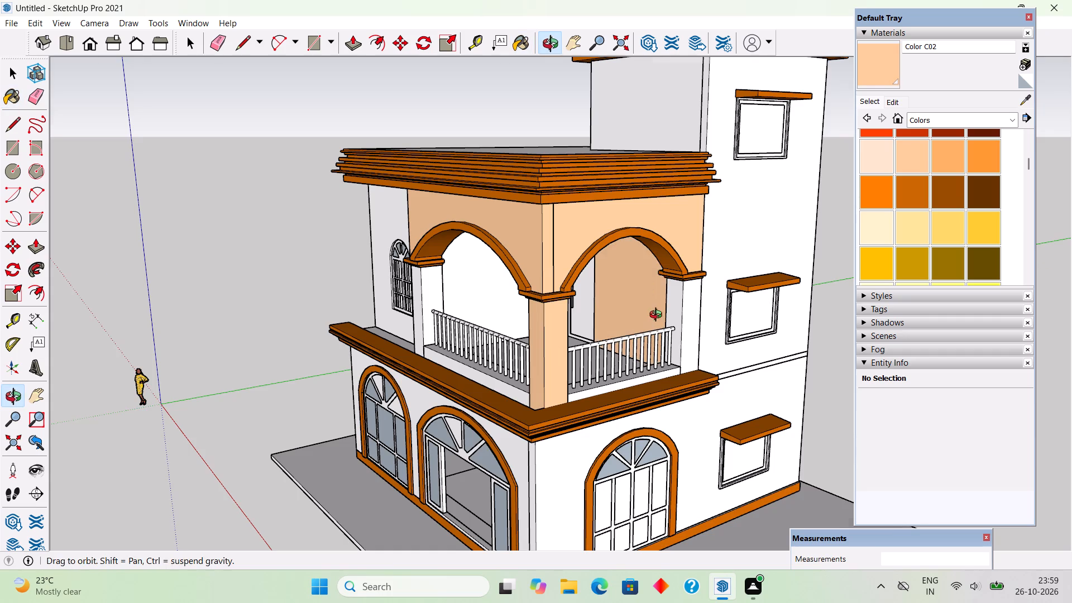
{"action": "middle_click_drag", "start_coordinate": [658, 316], "coordinate": [810, 238]}
{"action": "left_click", "coordinate": [478, 267]}
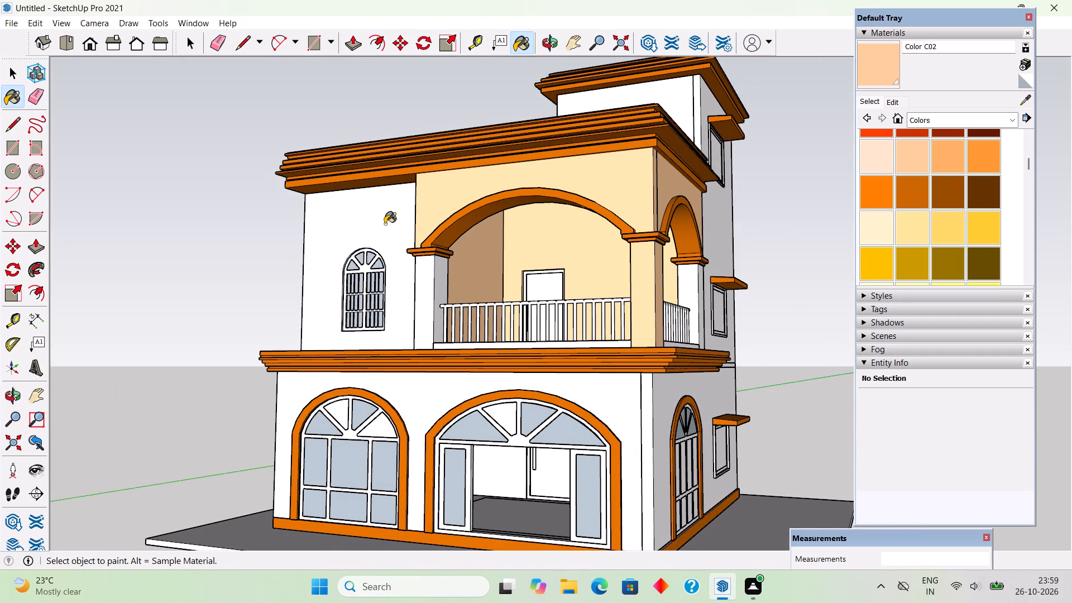
Paint the upper front wall beside the balcony and the ground-floor front and balcony-side walls with Color C02.
{"action": "left_click", "coordinate": [385, 224]}
{"action": "left_click", "coordinate": [431, 382]}
{"action": "left_click", "coordinate": [642, 399]}
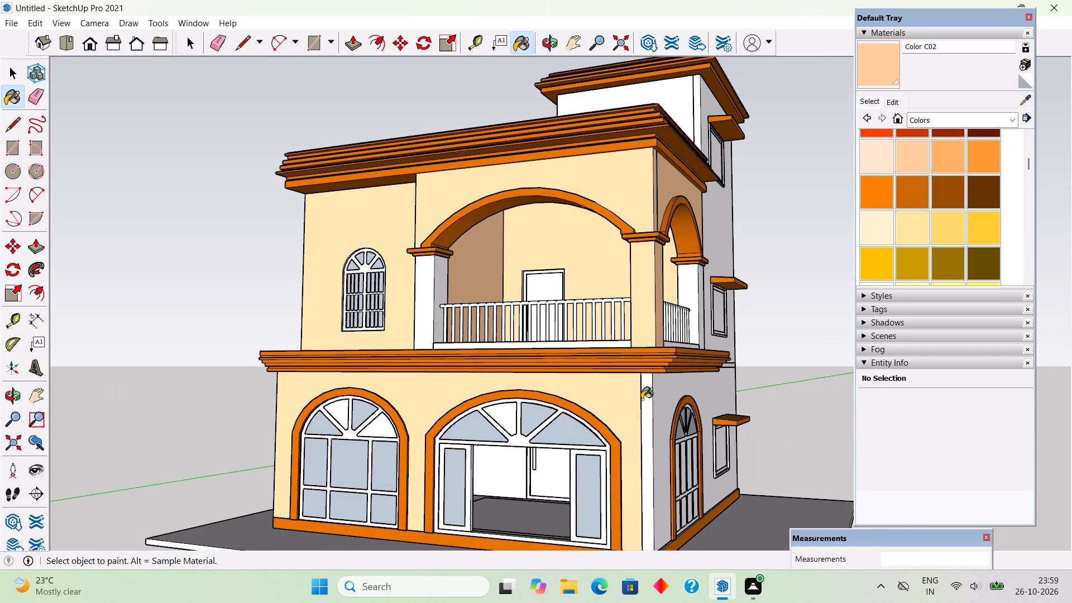
Paint the tower's window-side and front walls and the two remaining balcony pillars with Color C02.
{"action": "middle_click_drag", "start_coordinate": [682, 396], "coordinate": [415, 420]}
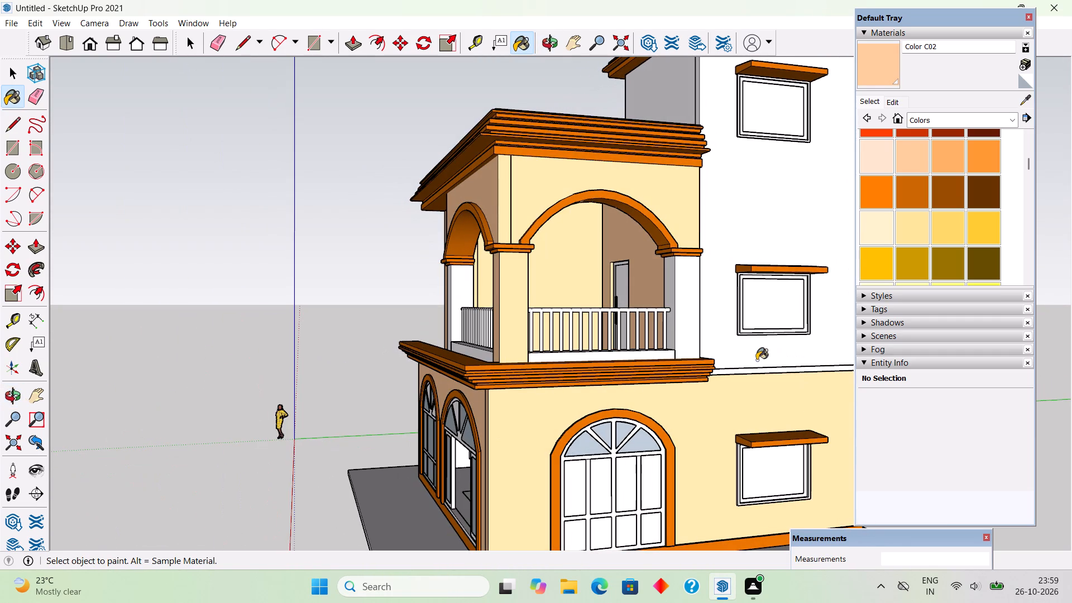
{"action": "left_click", "coordinate": [756, 360]}
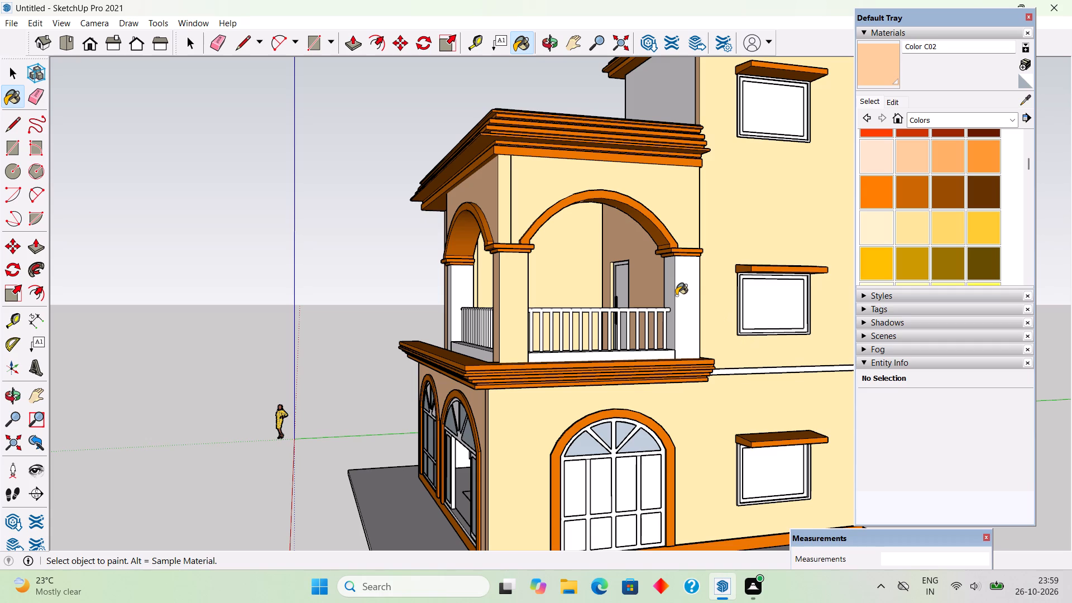
{"action": "left_click", "coordinate": [694, 280]}
{"action": "scroll", "coordinate": [544, 329], "scroll_direction": "down", "scroll_amount": 4}
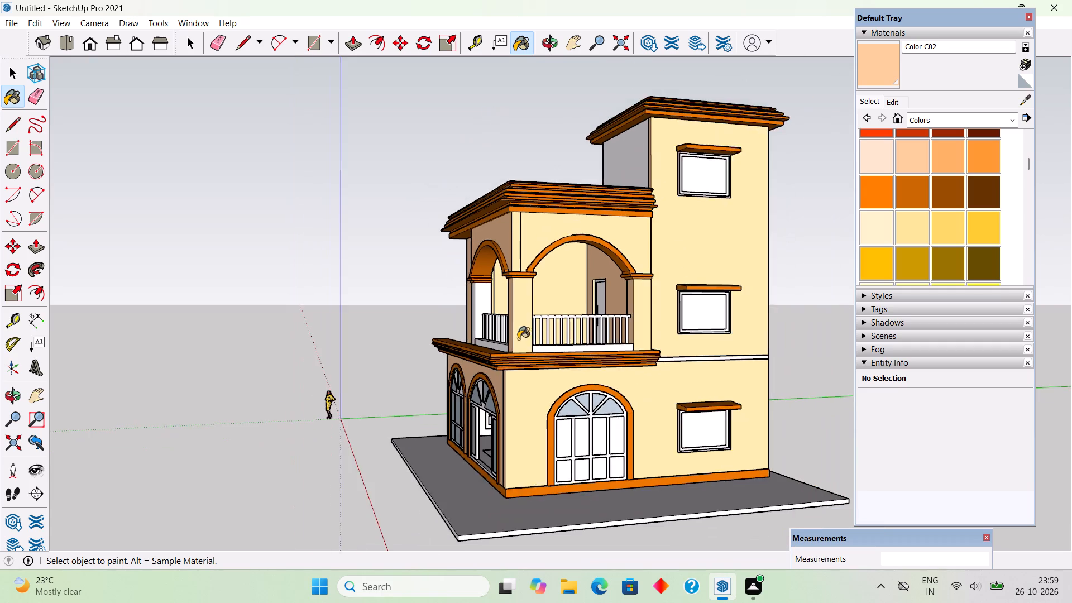
{"action": "scroll", "coordinate": [518, 339], "scroll_direction": "down", "scroll_amount": 4}
{"action": "left_click", "coordinate": [600, 204]}
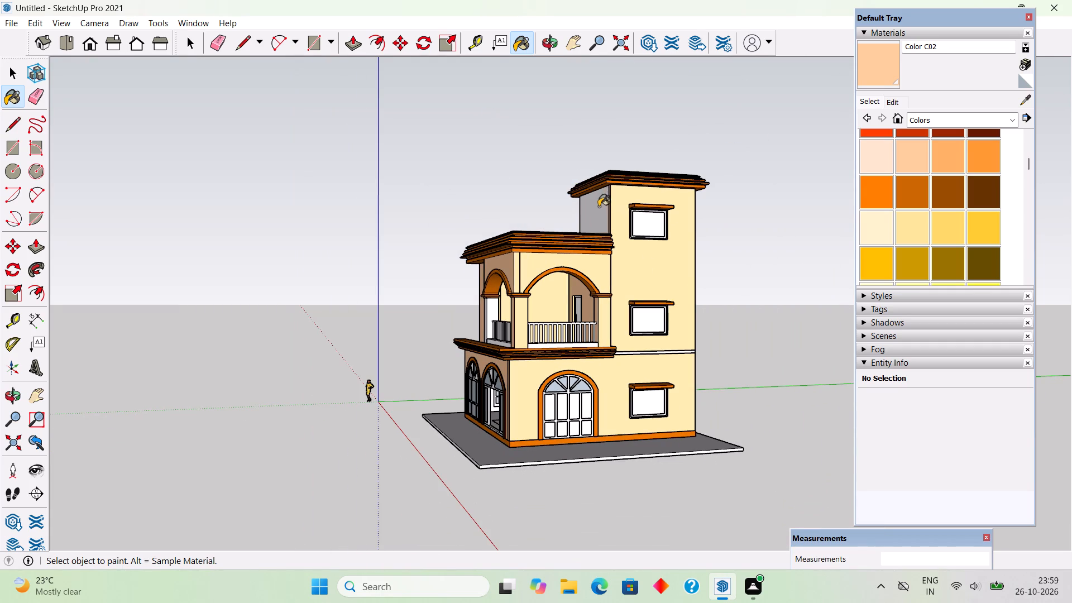
{"action": "middle_click_drag", "start_coordinate": [454, 358], "coordinate": [793, 357]}
{"action": "scroll", "coordinate": [470, 329], "scroll_direction": "up", "scroll_amount": 4}
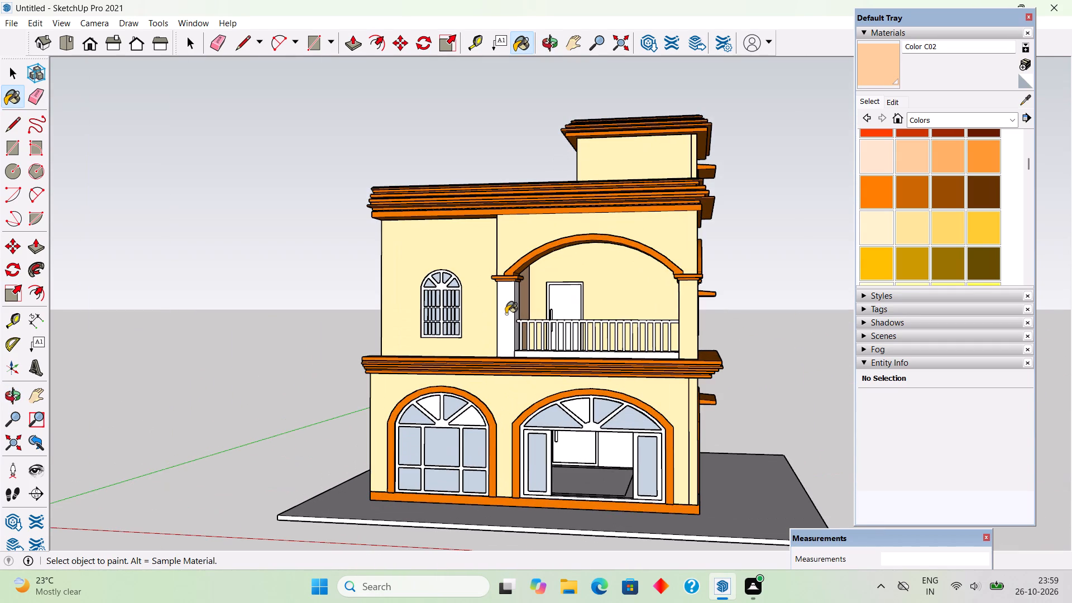
{"action": "left_click", "coordinate": [506, 314]}
On the side opposite the balcony, paint the upper wall, both ground-floor wall sections, the parapet and the tower wall with Color C02.
{"action": "middle_click_drag", "start_coordinate": [384, 372], "coordinate": [803, 382]}
{"action": "left_click", "coordinate": [462, 303]}
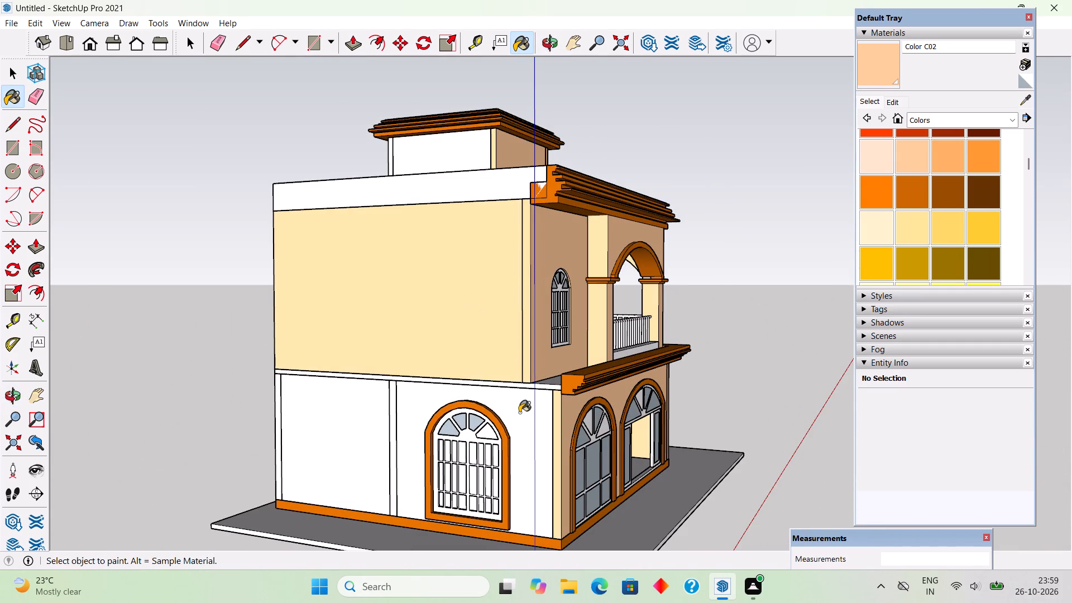
{"action": "left_click", "coordinate": [520, 414]}
{"action": "left_click", "coordinate": [348, 391]}
{"action": "left_click", "coordinate": [386, 183]}
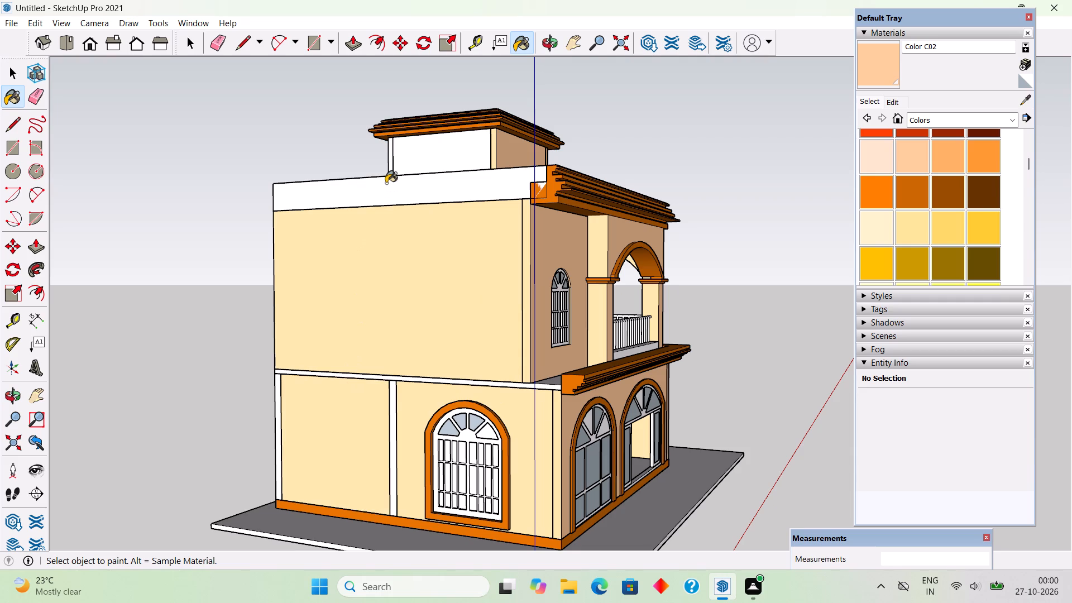
{"action": "left_click", "coordinate": [408, 145]}
Paint the rear walls, the tower's rear face, the ground-floor column strips and the band between floors with Color C02.
{"action": "middle_click_drag", "start_coordinate": [382, 304], "coordinate": [664, 313]}
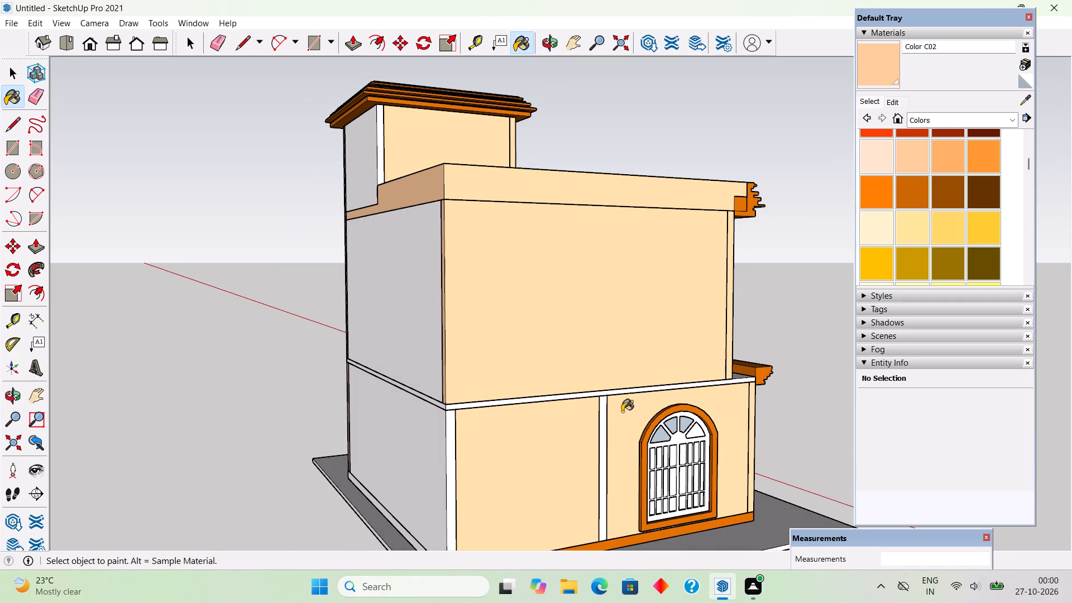
{"action": "left_click", "coordinate": [603, 418]}
{"action": "left_click", "coordinate": [409, 466]}
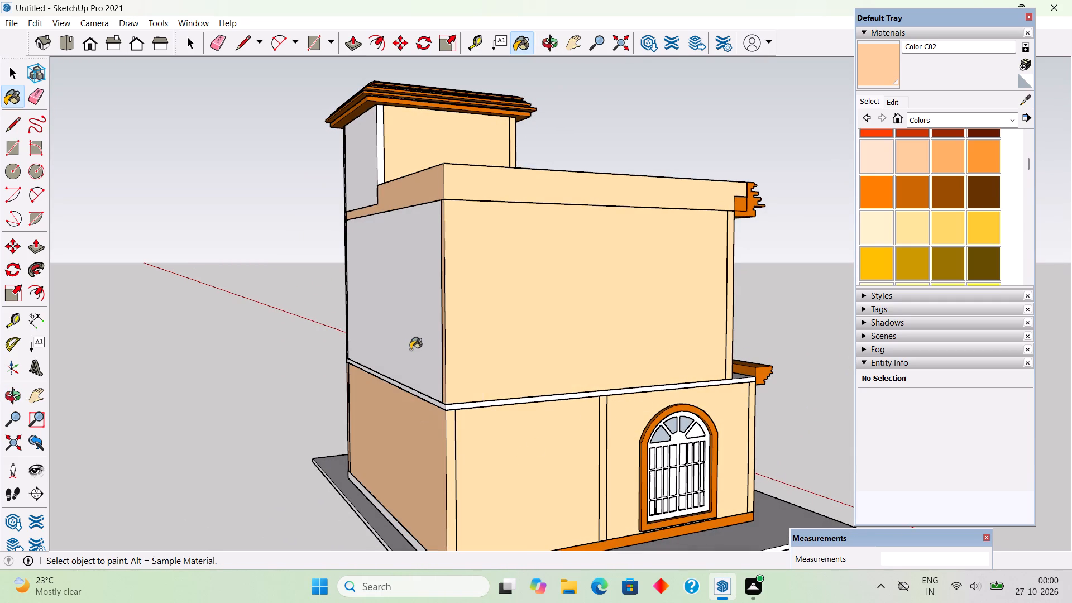
{"action": "left_click", "coordinate": [410, 350]}
{"action": "scroll", "coordinate": [442, 410], "scroll_direction": "up", "scroll_amount": 4}
{"action": "left_click", "coordinate": [443, 408]}
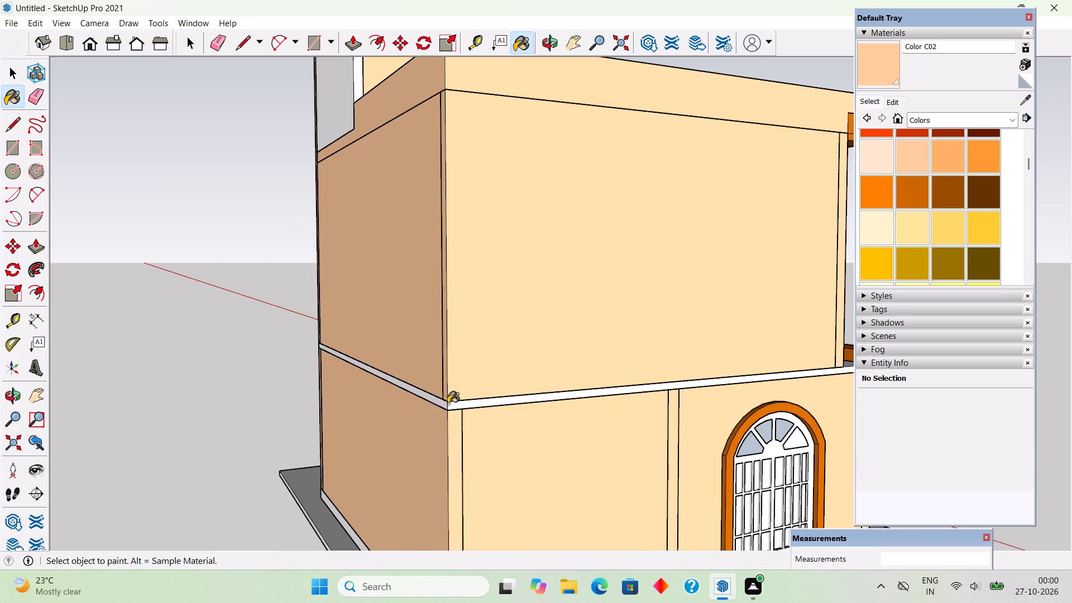
{"action": "left_click", "coordinate": [449, 404]}
{"action": "scroll", "coordinate": [335, 280], "scroll_direction": "down", "scroll_amount": 4}
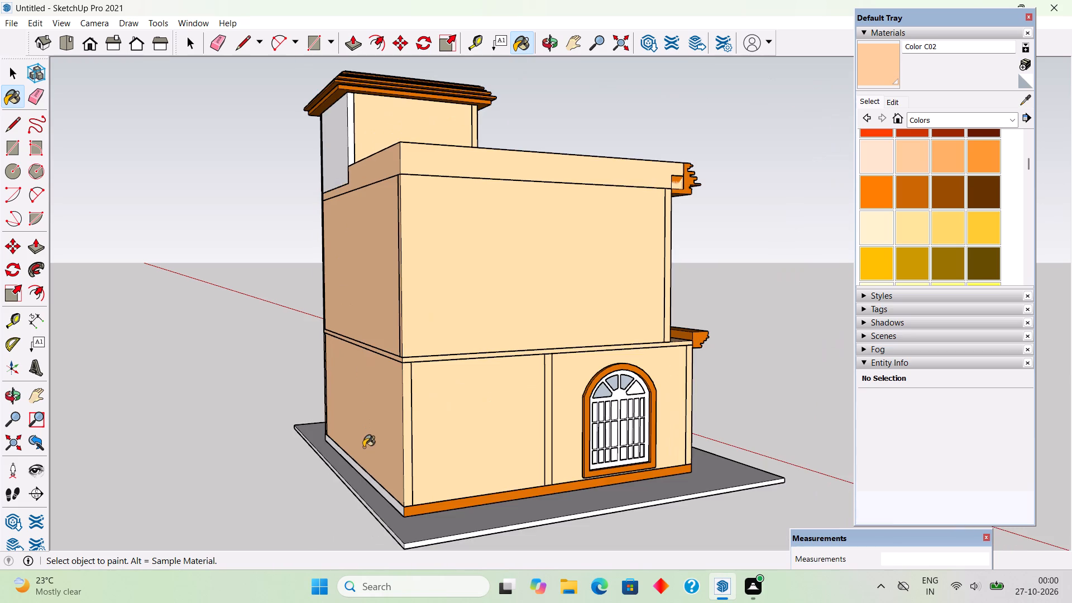
{"action": "middle_click_drag", "start_coordinate": [395, 452], "coordinate": [648, 504]}
{"action": "left_click", "coordinate": [462, 162]}
Paint the low kerbs beneath the front and side balcony railings with Color C02.
{"action": "middle_click_drag", "start_coordinate": [634, 266], "coordinate": [256, 273]}
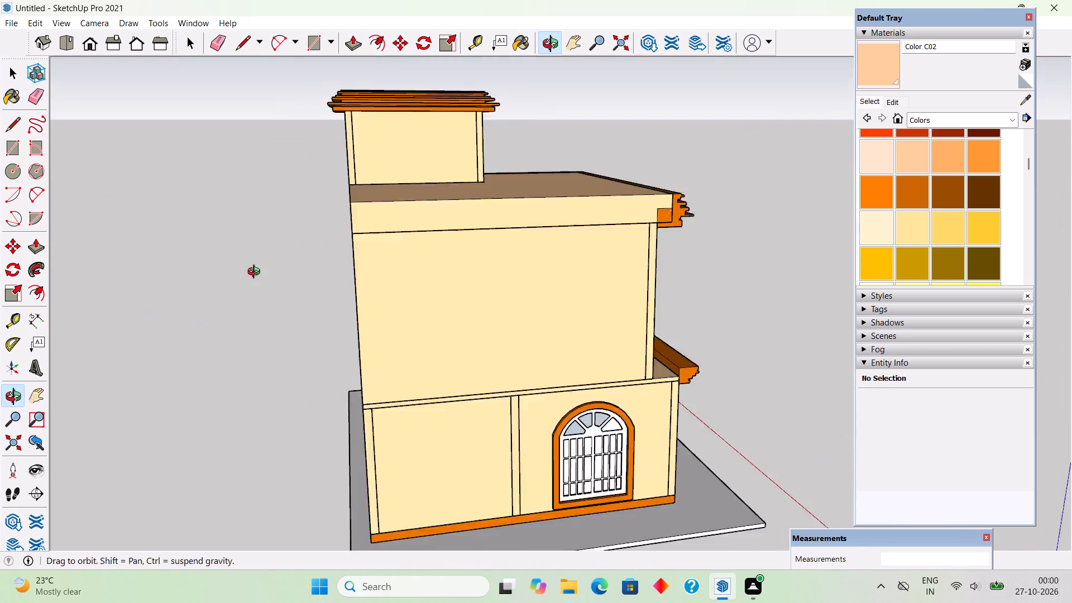
{"action": "middle_click_drag", "start_coordinate": [256, 273], "coordinate": [0, 276]}
{"action": "middle_click_drag", "start_coordinate": [468, 347], "coordinate": [357, 305]}
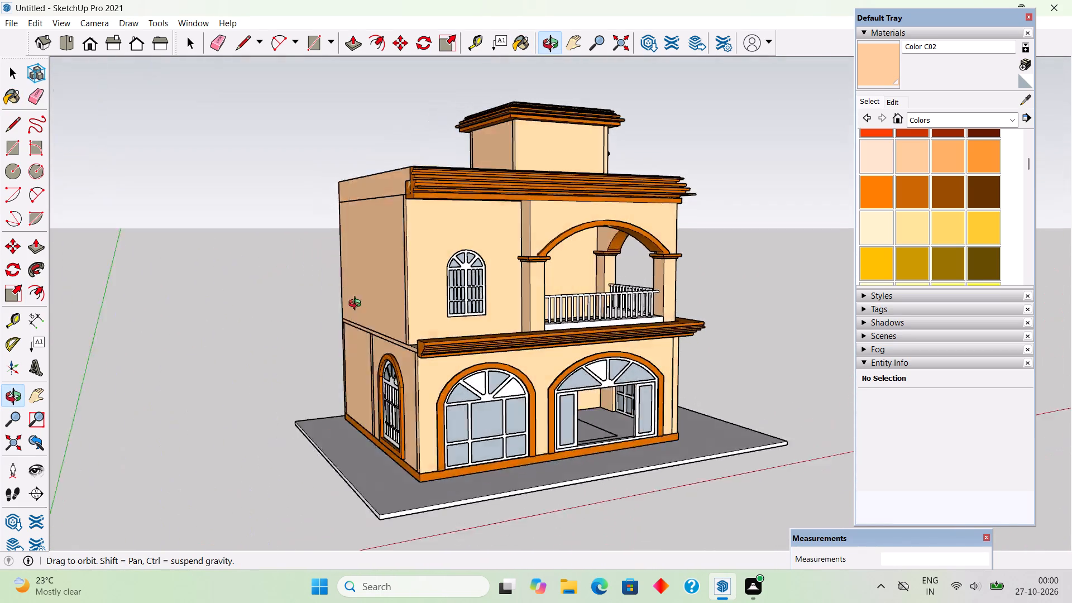
{"action": "middle_click_drag", "start_coordinate": [357, 305], "coordinate": [242, 282]}
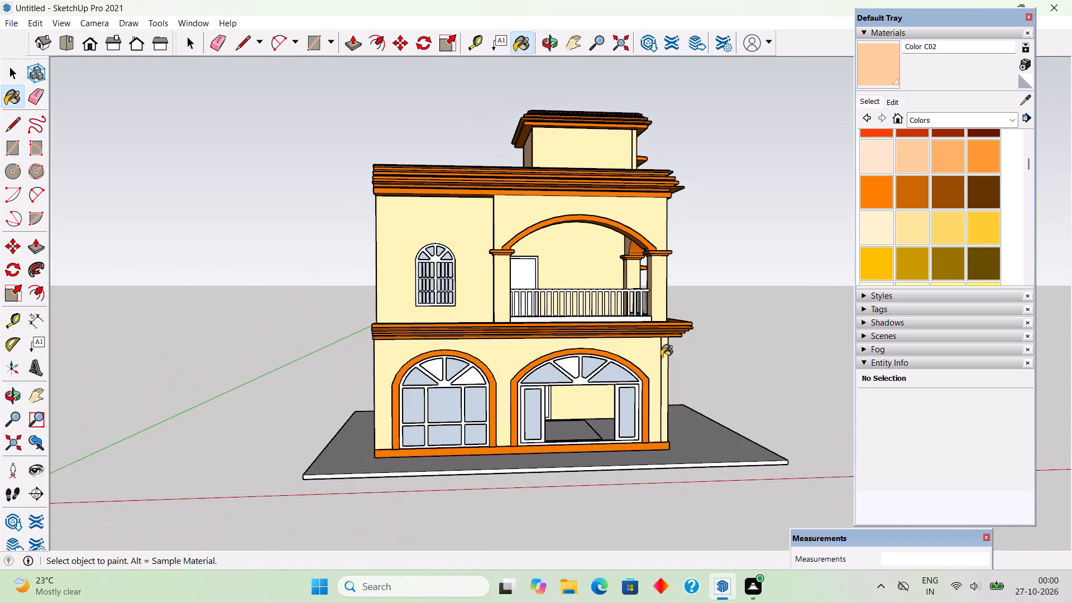
{"action": "scroll", "coordinate": [661, 357], "scroll_direction": "up", "scroll_amount": 5}
{"action": "left_click", "coordinate": [611, 293]}
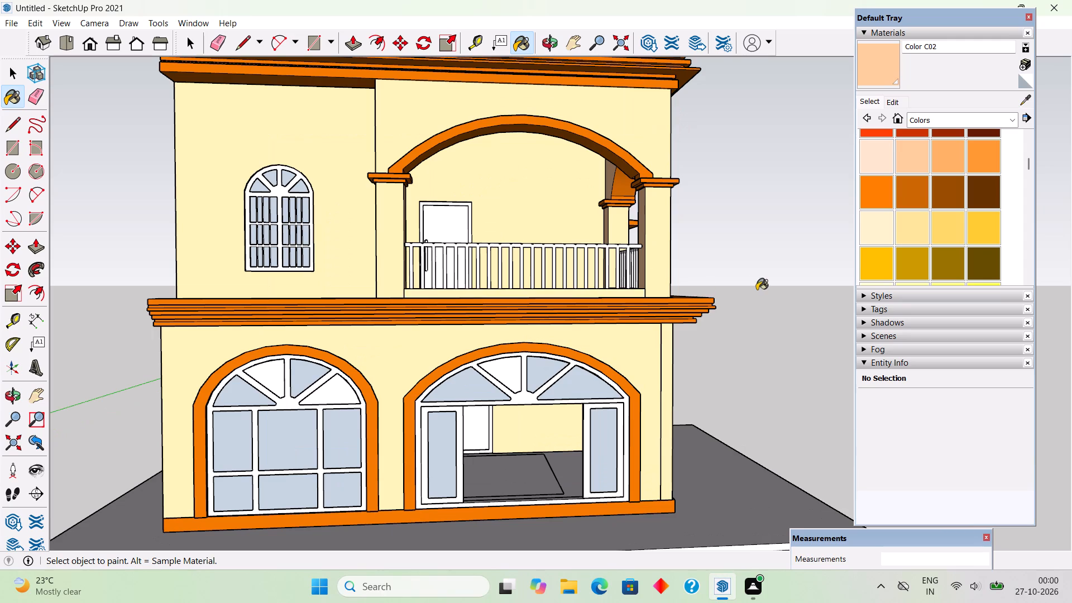
{"action": "middle_click_drag", "start_coordinate": [653, 301], "coordinate": [264, 399]}
{"action": "scroll", "coordinate": [554, 329], "scroll_direction": "up", "scroll_amount": 2}
{"action": "left_click", "coordinate": [557, 328]}
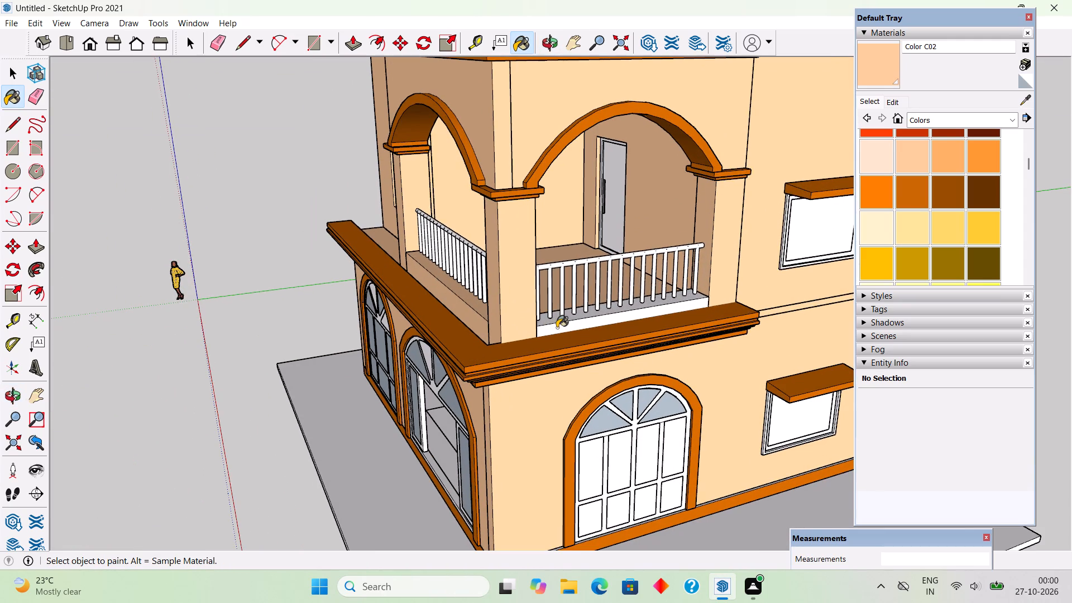
Examine the painted walls and trim on the house's front from several angles, and leave the Paint Bucket tool.
{"action": "scroll", "coordinate": [261, 441], "scroll_direction": "down", "scroll_amount": 4}
{"action": "middle_click_drag", "start_coordinate": [169, 467], "coordinate": [510, 339]}
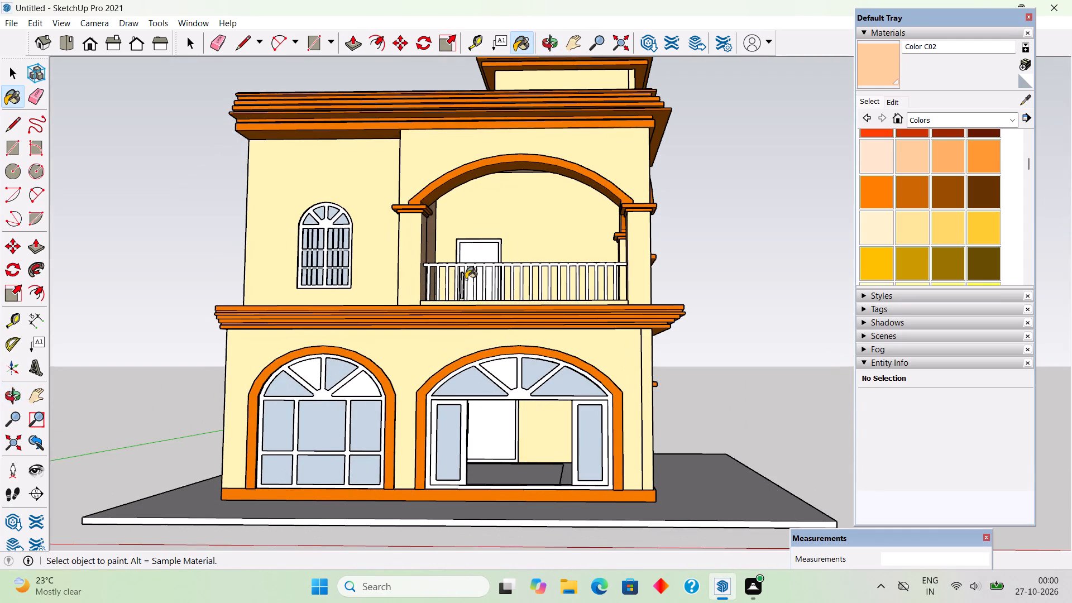
{"action": "middle_click_drag", "start_coordinate": [461, 286], "coordinate": [444, 367]}
{"action": "scroll", "coordinate": [453, 319], "scroll_direction": "down", "scroll_amount": 1}
{"action": "scroll", "coordinate": [444, 364], "scroll_direction": "down", "scroll_amount": 2}
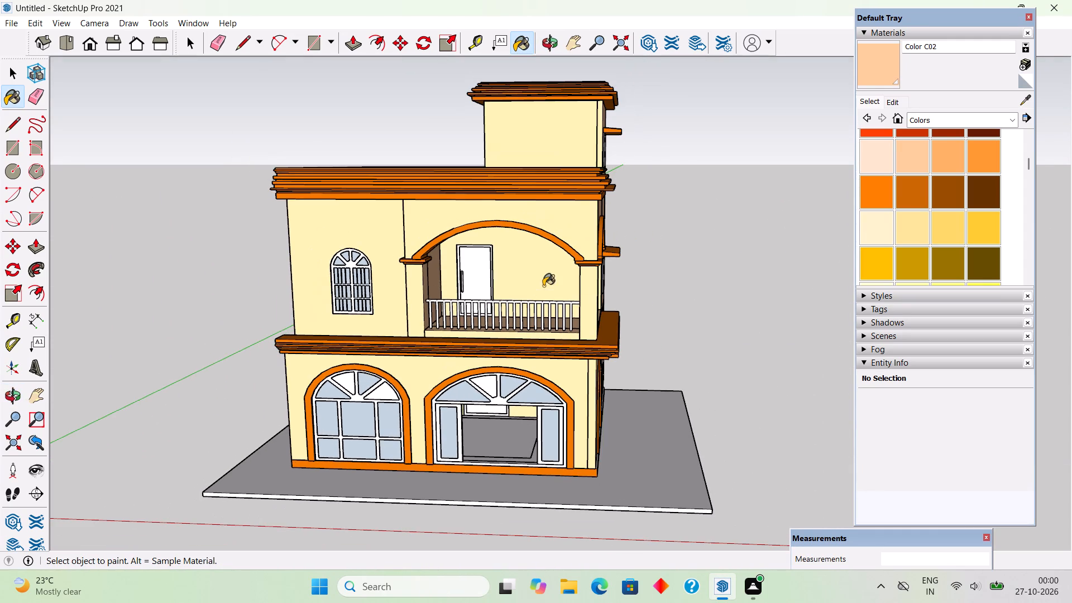
{"action": "scroll", "coordinate": [558, 271], "scroll_direction": "up", "scroll_amount": 1}
{"action": "middle_click_drag", "start_coordinate": [561, 288], "coordinate": [638, 284]}
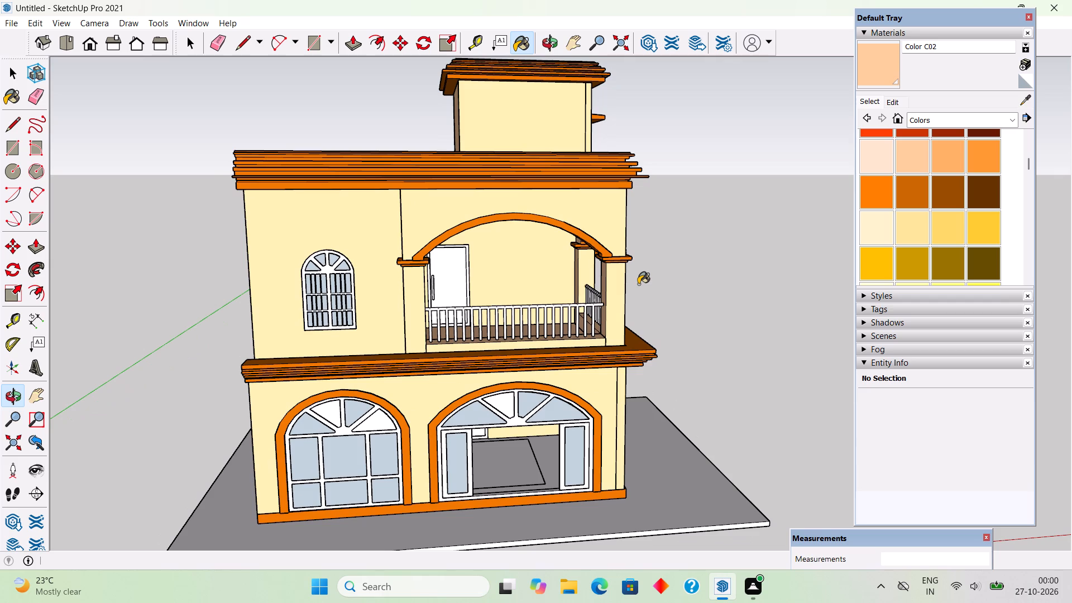
{"action": "key", "text": "space"}
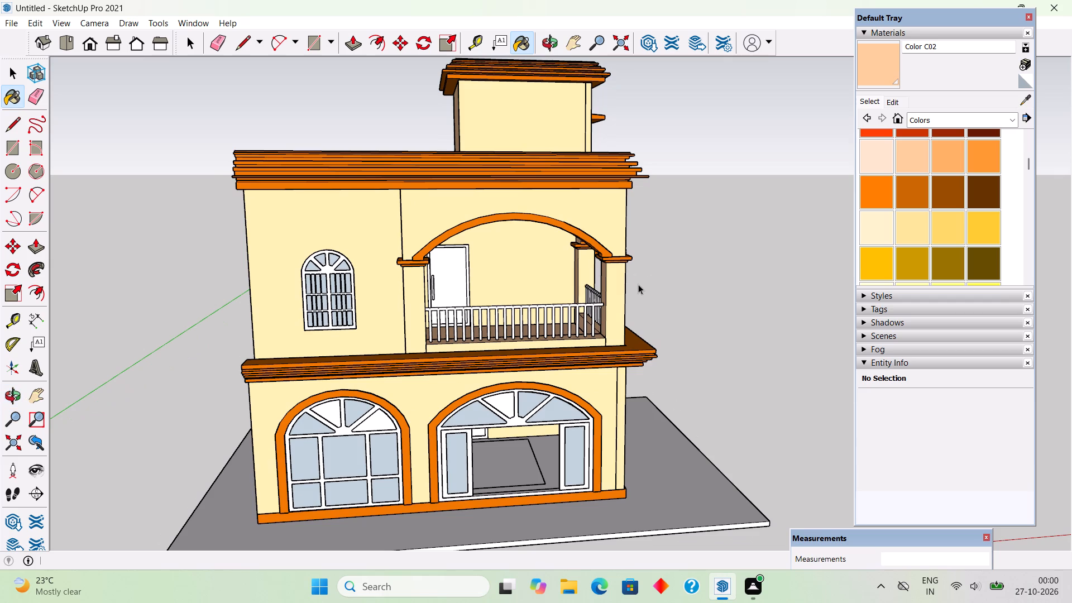
Paint the frames of both front ground-floor arched openings and the entrance's two glazed side panels with Wood Veneer 01.
{"action": "left_click", "coordinate": [971, 122]}
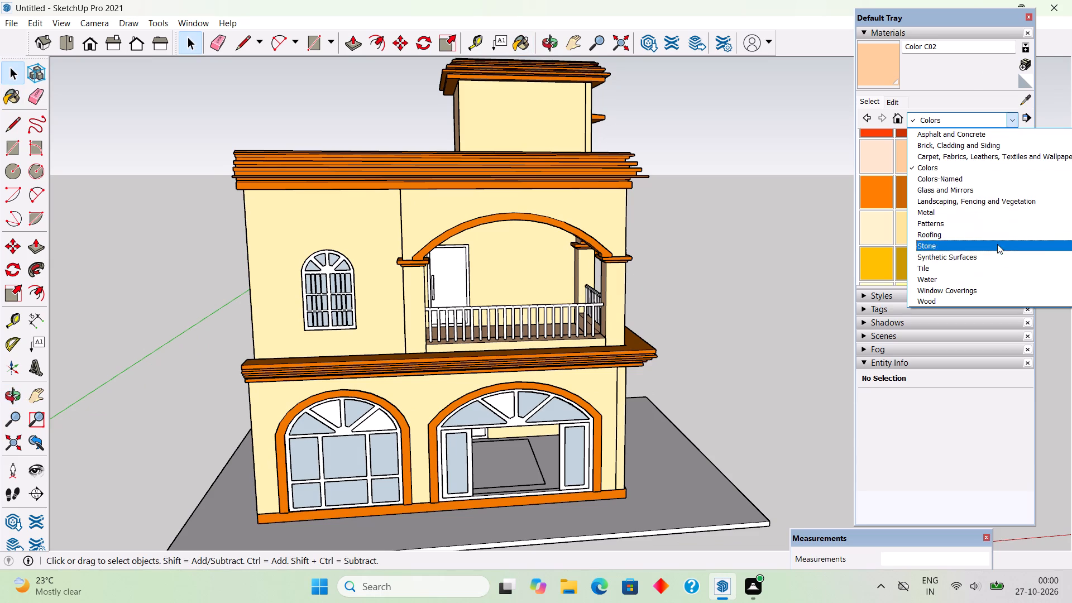
{"action": "left_click", "coordinate": [1002, 297]}
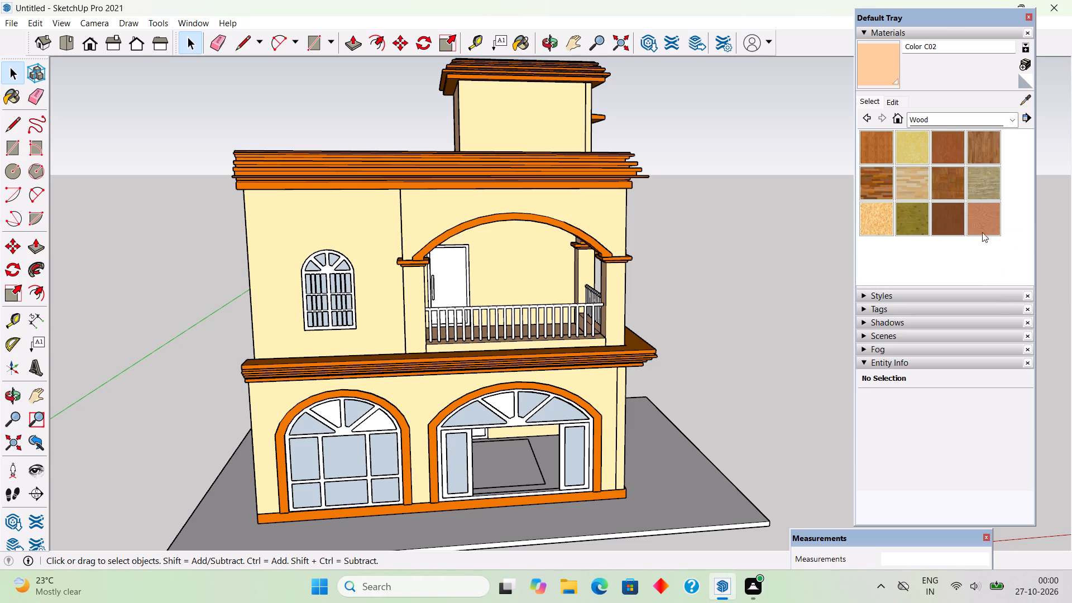
{"action": "left_click", "coordinate": [951, 217]}
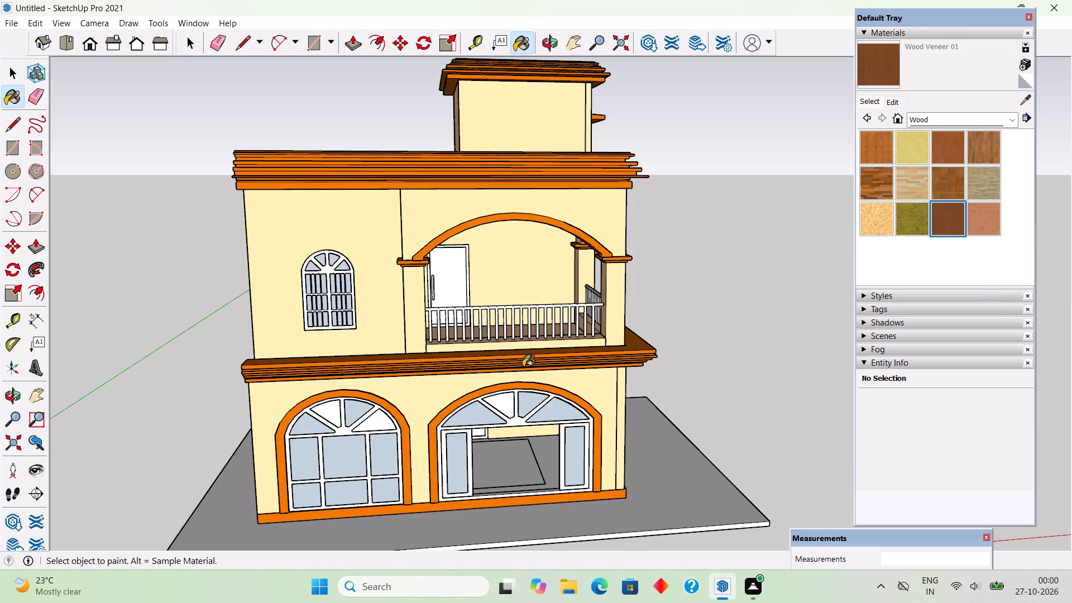
{"action": "scroll", "coordinate": [523, 367], "scroll_direction": "up", "scroll_amount": 4}
{"action": "left_click", "coordinate": [254, 466]}
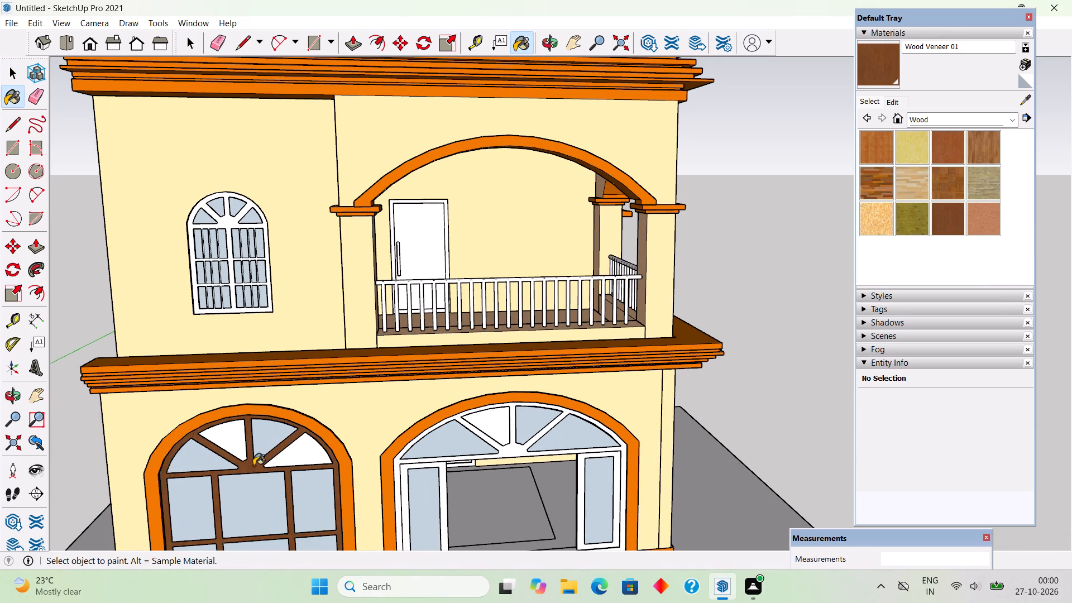
{"action": "left_click", "coordinate": [510, 454]}
{"action": "middle_click_drag", "start_coordinate": [514, 411], "coordinate": [492, 360]}
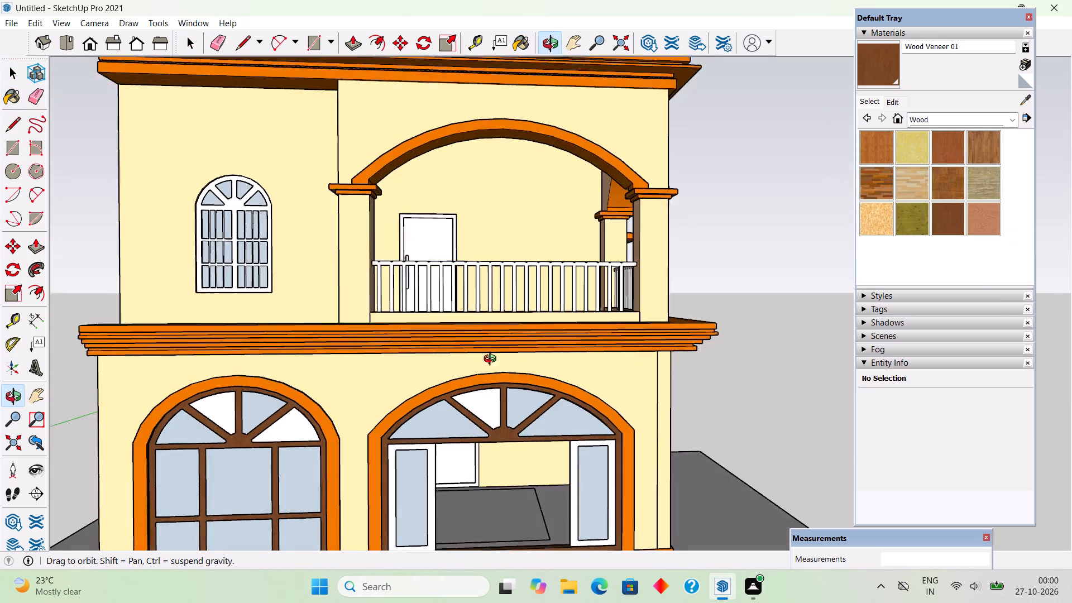
{"action": "middle_click_drag", "start_coordinate": [492, 360], "coordinate": [414, 259]}
{"action": "scroll", "coordinate": [414, 464], "scroll_direction": "up", "scroll_amount": 4}
{"action": "left_click", "coordinate": [387, 431]}
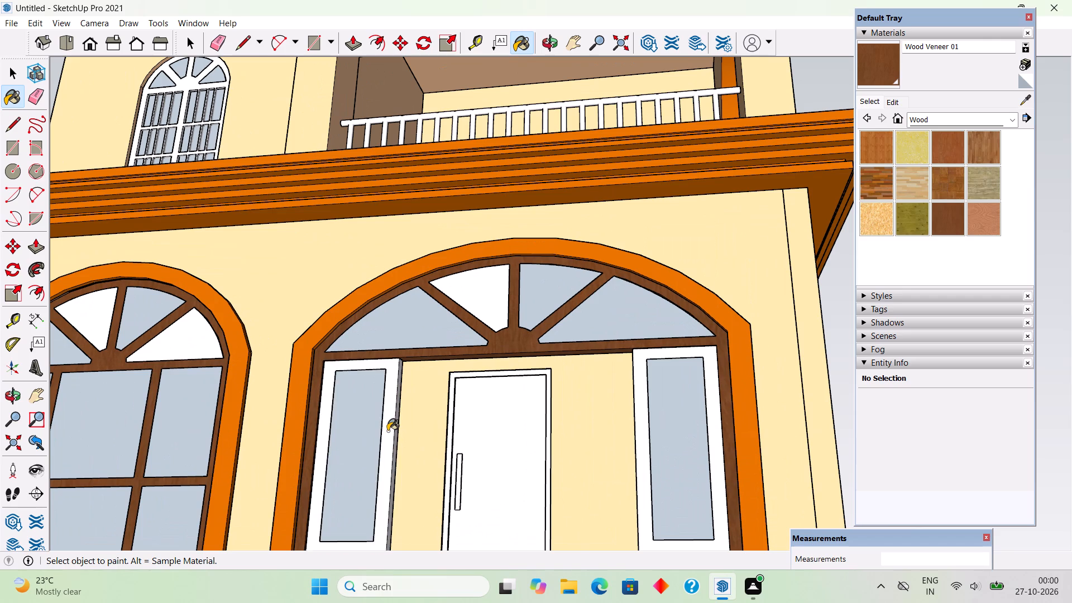
{"action": "left_click", "coordinate": [639, 436]}
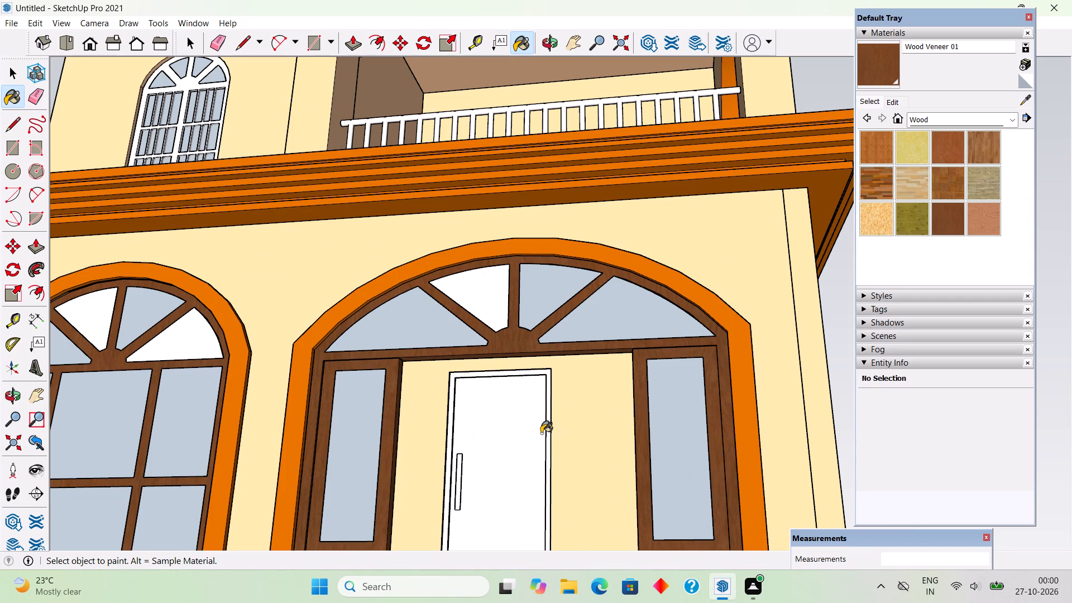
Paint the leaf and frame of both the ground-floor interior door and the balcony door with Wood Veneer 01.
{"action": "left_click", "coordinate": [541, 433]}
{"action": "scroll", "coordinate": [455, 469], "scroll_direction": "up", "scroll_amount": 2}
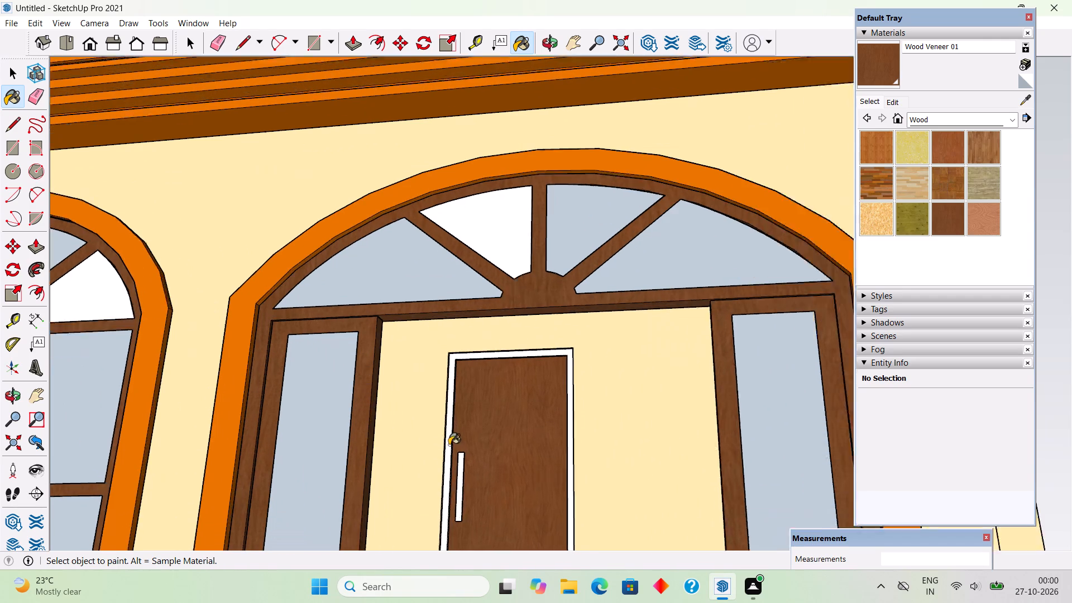
{"action": "scroll", "coordinate": [449, 445], "scroll_direction": "up", "scroll_amount": 2}
{"action": "left_click", "coordinate": [448, 431]}
{"action": "scroll", "coordinate": [479, 450], "scroll_direction": "down", "scroll_amount": 4}
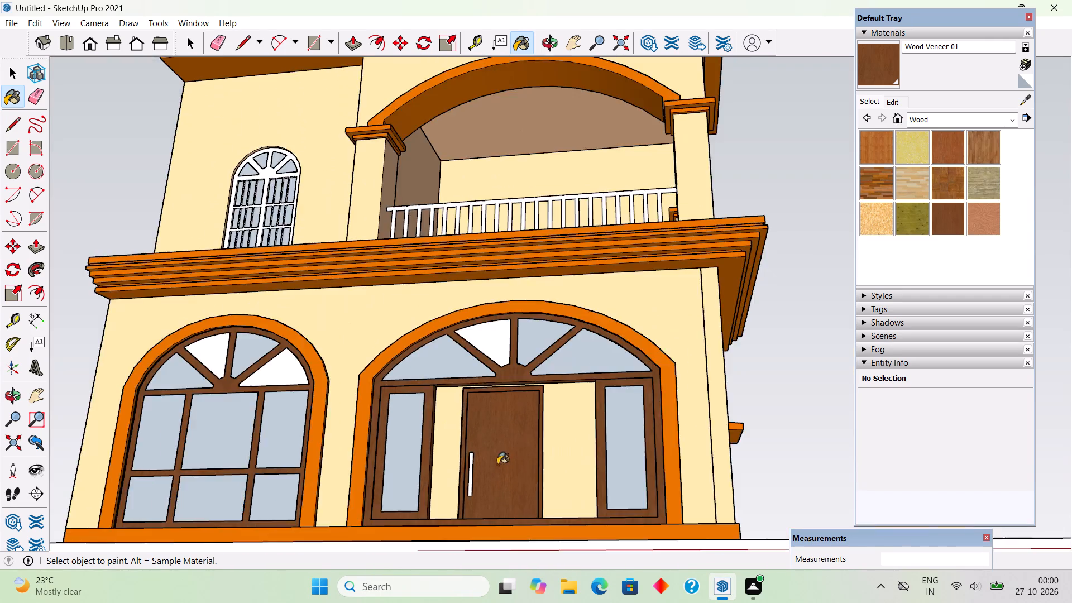
{"action": "scroll", "coordinate": [497, 465], "scroll_direction": "down", "scroll_amount": 8}
{"action": "middle_click_drag", "start_coordinate": [530, 456], "coordinate": [538, 549]}
{"action": "scroll", "coordinate": [515, 285], "scroll_direction": "up", "scroll_amount": 5}
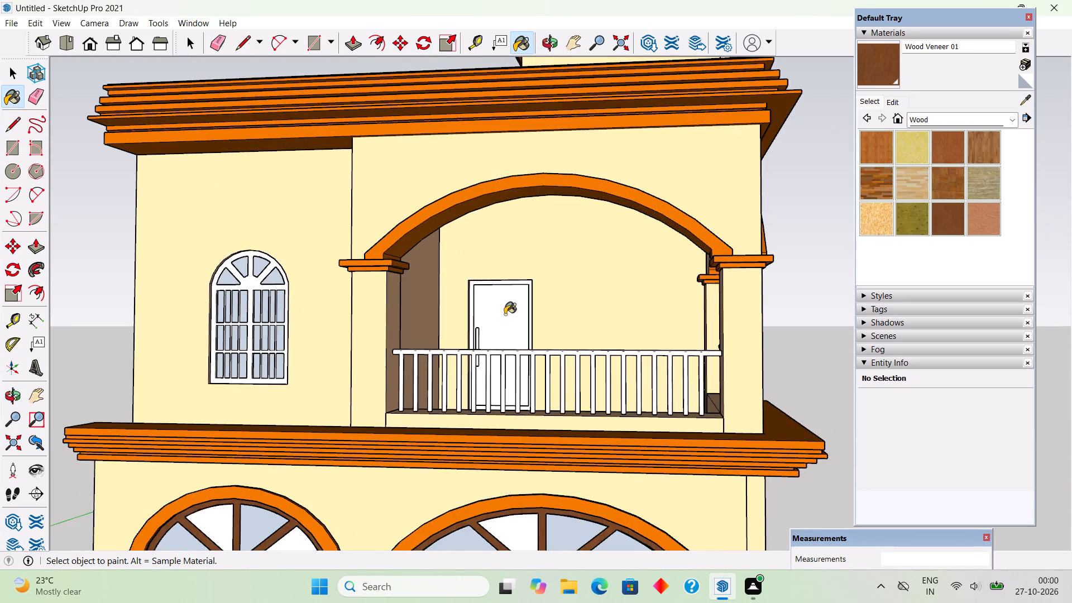
{"action": "scroll", "coordinate": [505, 314], "scroll_direction": "up", "scroll_amount": 4}
{"action": "left_click", "coordinate": [505, 315]}
{"action": "scroll", "coordinate": [534, 280], "scroll_direction": "up", "scroll_amount": 5}
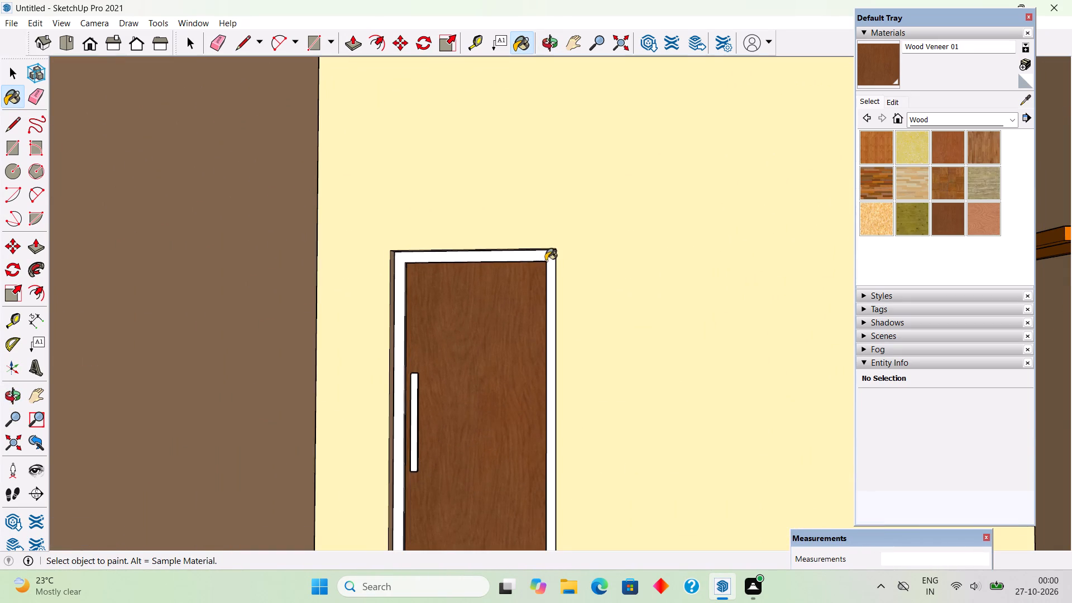
{"action": "left_click", "coordinate": [545, 261]}
Paint the frame of the ground-floor arched window below the side balcony with Wood Veneer 01.
{"action": "scroll", "coordinate": [503, 276], "scroll_direction": "down", "scroll_amount": 5}
{"action": "scroll", "coordinate": [436, 295], "scroll_direction": "down", "scroll_amount": 10}
{"action": "middle_click_drag", "start_coordinate": [525, 363], "coordinate": [500, 366]}
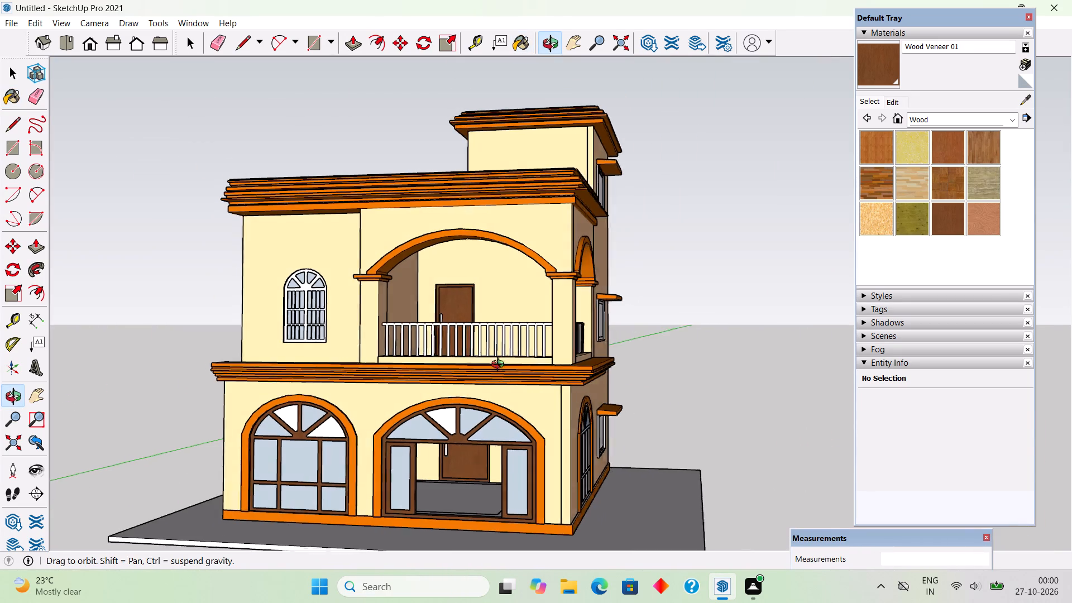
{"action": "middle_click_drag", "start_coordinate": [500, 366], "coordinate": [276, 384]}
{"action": "scroll", "coordinate": [662, 436], "scroll_direction": "up", "scroll_amount": 5}
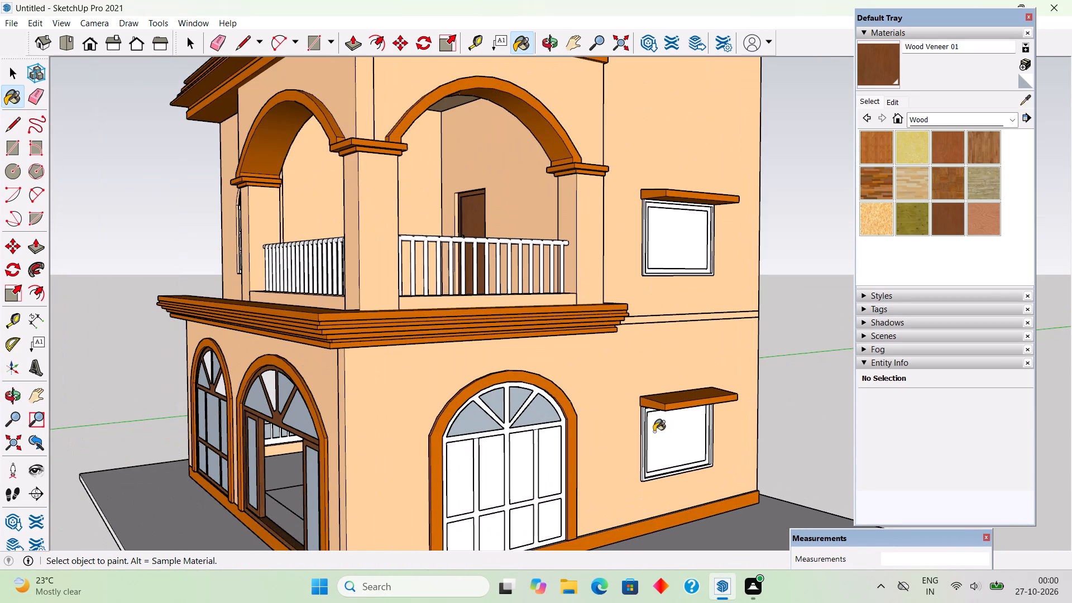
{"action": "scroll", "coordinate": [654, 432], "scroll_direction": "up", "scroll_amount": 5}
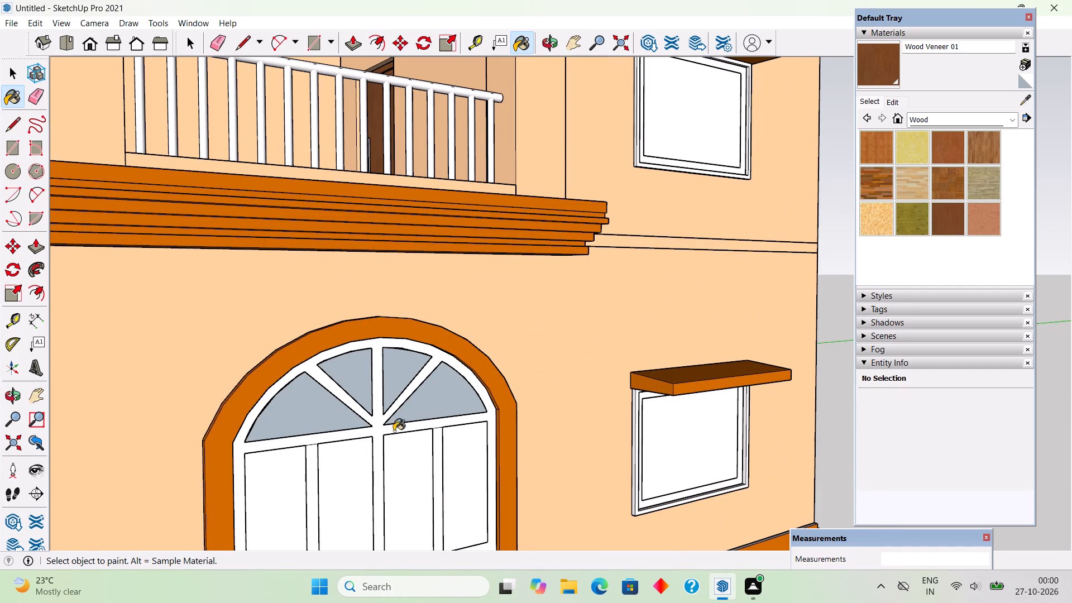
{"action": "left_click", "coordinate": [379, 428]}
Paint the ground-floor arched window frame on the side opposite the balcony with Wood Veneer 01.
{"action": "scroll", "coordinate": [386, 417], "scroll_direction": "down", "scroll_amount": 6}
{"action": "scroll", "coordinate": [457, 366], "scroll_direction": "down", "scroll_amount": 4}
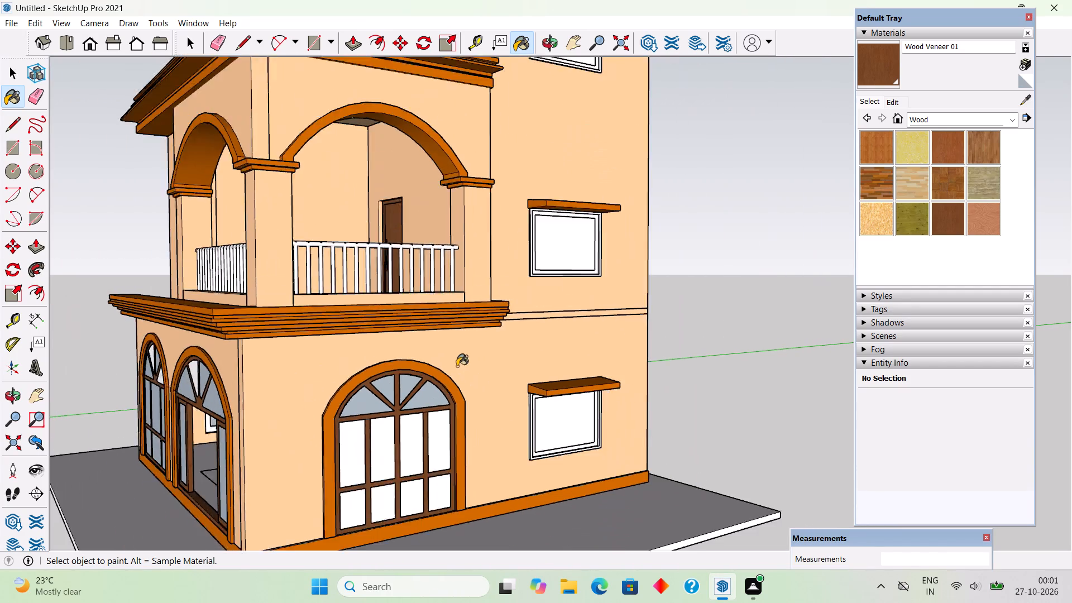
{"action": "scroll", "coordinate": [457, 366], "scroll_direction": "down", "scroll_amount": 1}
{"action": "scroll", "coordinate": [299, 422], "scroll_direction": "down", "scroll_amount": 2}
{"action": "middle_click_drag", "start_coordinate": [266, 410], "coordinate": [669, 420]}
{"action": "scroll", "coordinate": [669, 420], "scroll_direction": "down", "scroll_amount": 2}
{"action": "middle_click_drag", "start_coordinate": [523, 414], "coordinate": [766, 401]}
{"action": "scroll", "coordinate": [356, 496], "scroll_direction": "up", "scroll_amount": 6}
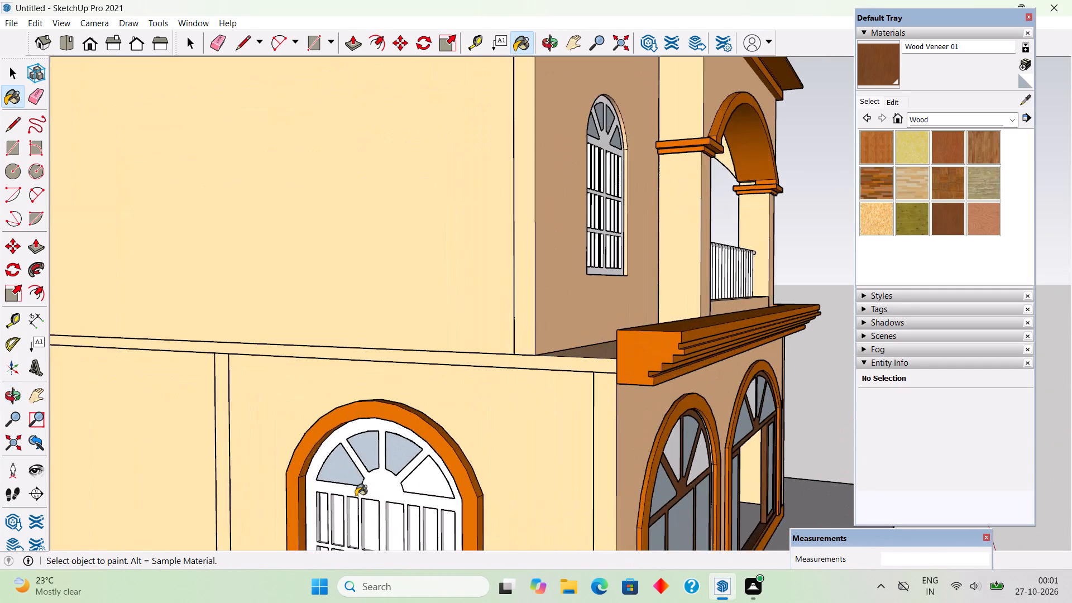
{"action": "scroll", "coordinate": [359, 495], "scroll_direction": "up", "scroll_amount": 3}
{"action": "left_click", "coordinate": [381, 481]}
Paint the frame of the small arched window on the upper front wall with Wood Veneer 01.
{"action": "scroll", "coordinate": [382, 480], "scroll_direction": "down", "scroll_amount": 5}
{"action": "scroll", "coordinate": [592, 418], "scroll_direction": "down", "scroll_amount": 4}
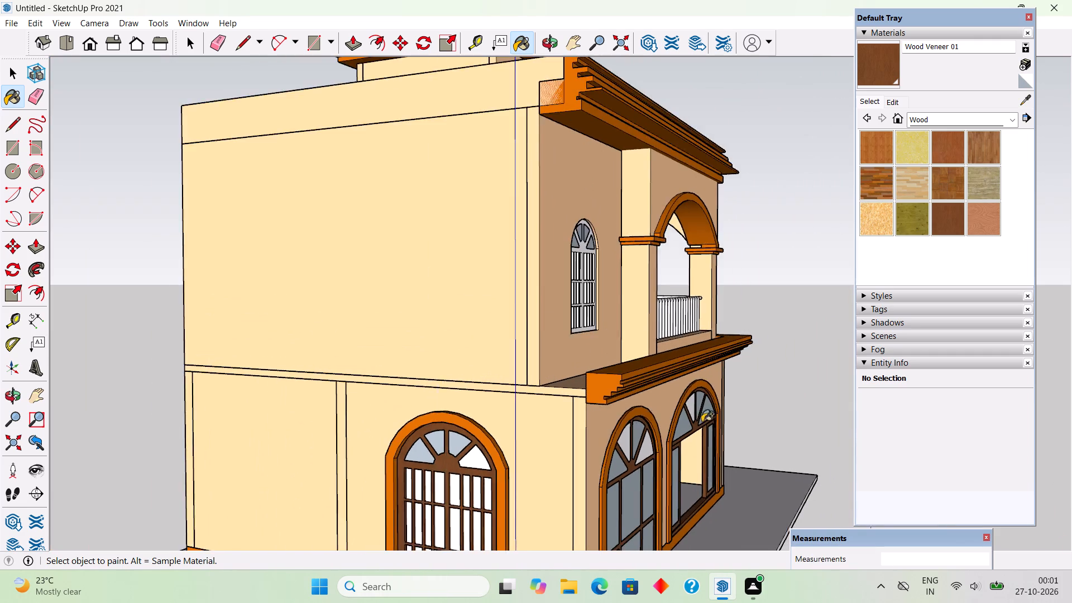
{"action": "scroll", "coordinate": [702, 428], "scroll_direction": "down", "scroll_amount": 4}
{"action": "middle_click_drag", "start_coordinate": [704, 453], "coordinate": [499, 457]}
{"action": "scroll", "coordinate": [512, 327], "scroll_direction": "up", "scroll_amount": 4}
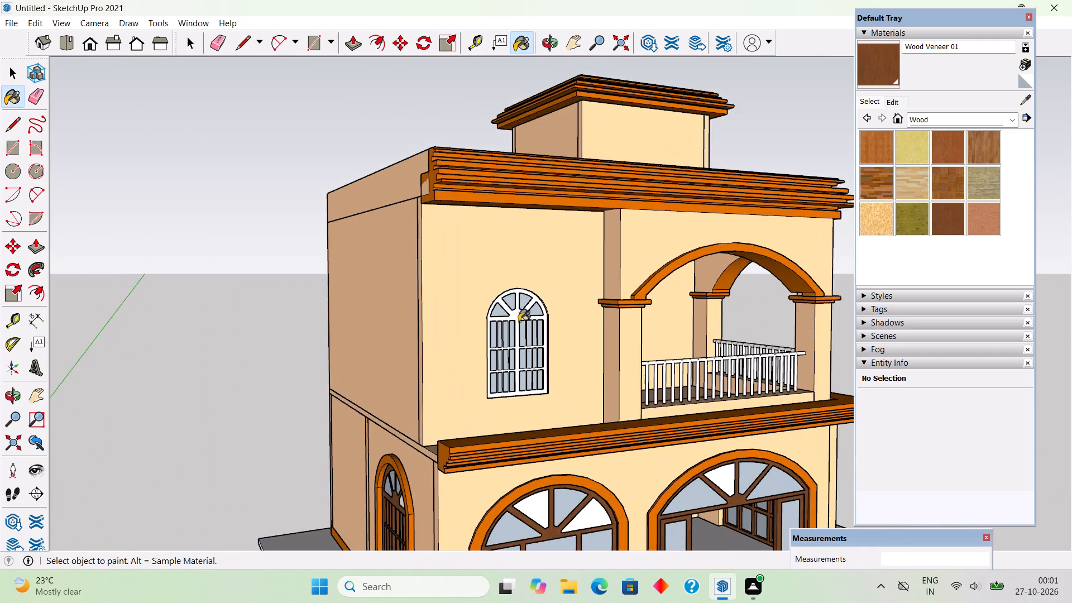
{"action": "scroll", "coordinate": [524, 315], "scroll_direction": "up", "scroll_amount": 4}
{"action": "left_click", "coordinate": [508, 318]}
Paint the side balcony's handrail and two balusters in front of the door with Wood Veneer 01, undoing any paint on the wall.
{"action": "middle_click_drag", "start_coordinate": [671, 386], "coordinate": [366, 387]}
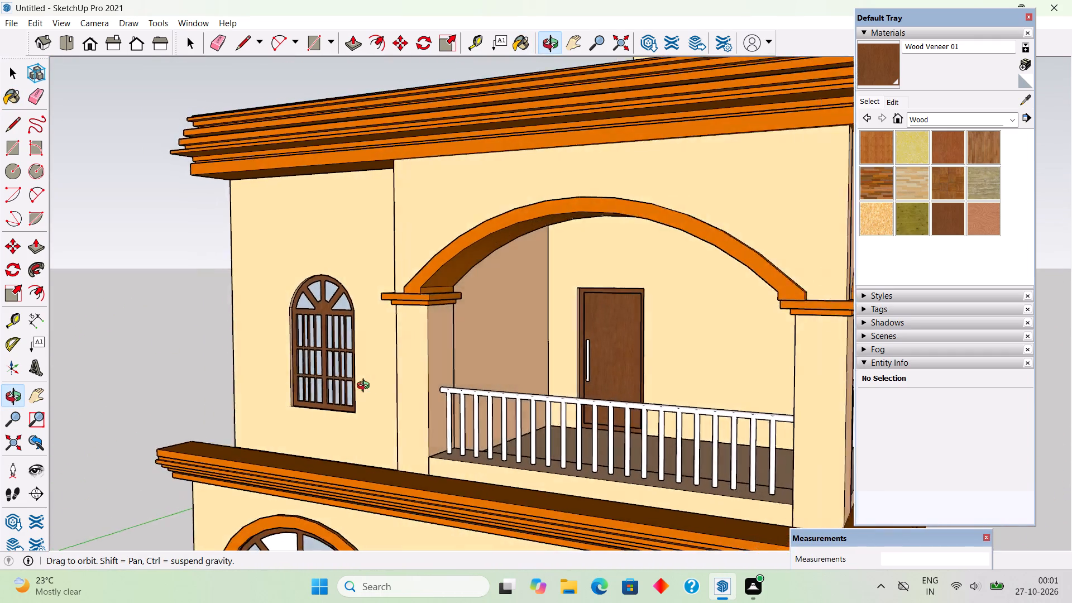
{"action": "middle_click_drag", "start_coordinate": [366, 387], "coordinate": [251, 367]}
{"action": "scroll", "coordinate": [245, 365], "scroll_direction": "down", "scroll_amount": 8}
{"action": "scroll", "coordinate": [589, 403], "scroll_direction": "up", "scroll_amount": 5}
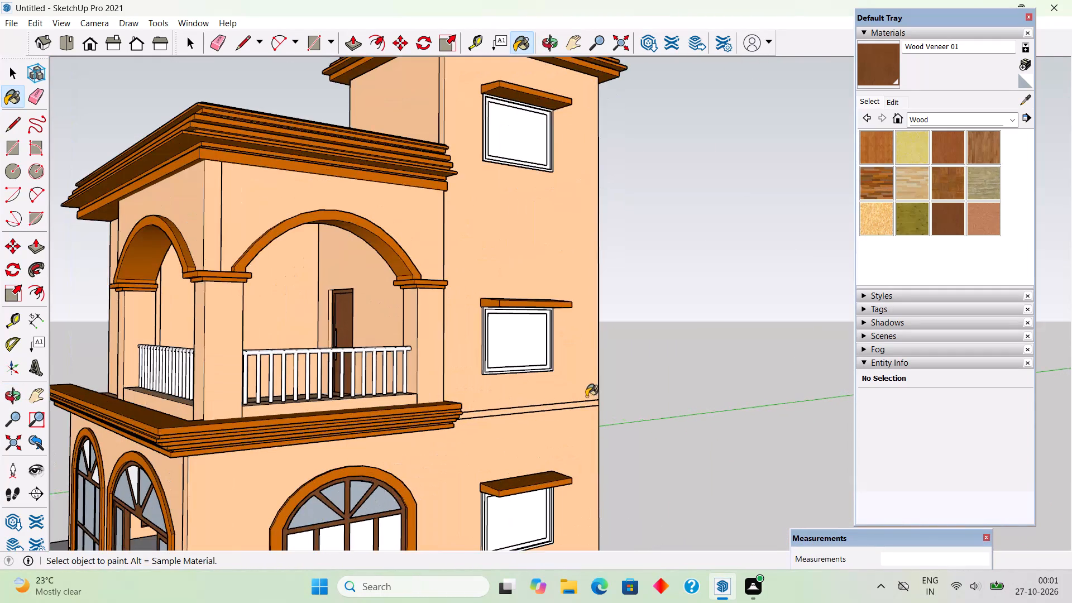
{"action": "scroll", "coordinate": [586, 396], "scroll_direction": "down", "scroll_amount": 4}
{"action": "scroll", "coordinate": [407, 374], "scroll_direction": "up", "scroll_amount": 3}
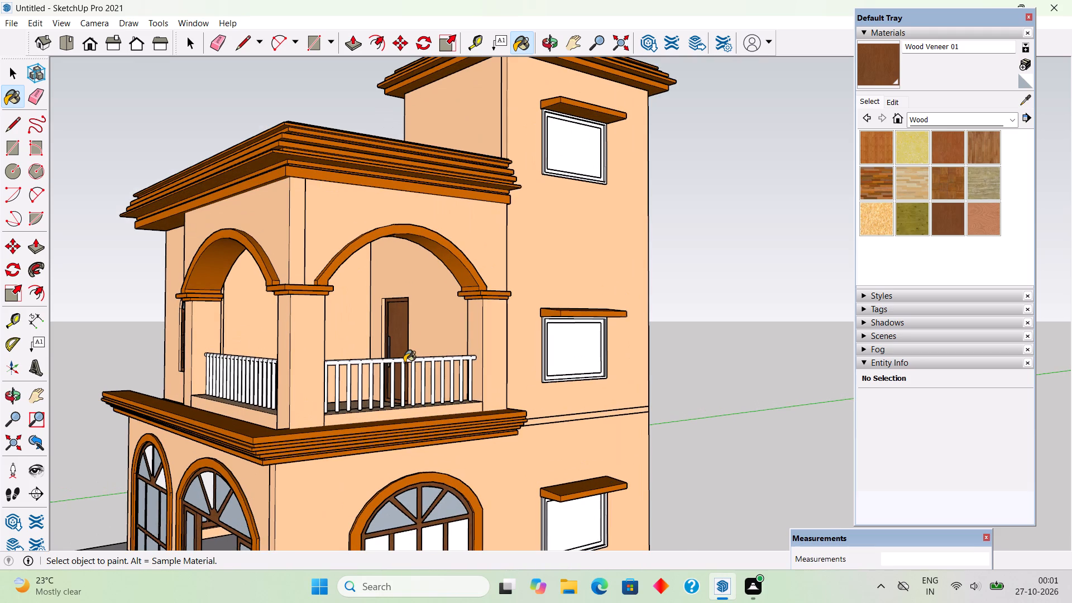
{"action": "left_click", "coordinate": [404, 362]}
{"action": "scroll", "coordinate": [402, 365], "scroll_direction": "up", "scroll_amount": 9}
{"action": "left_click", "coordinate": [422, 360]}
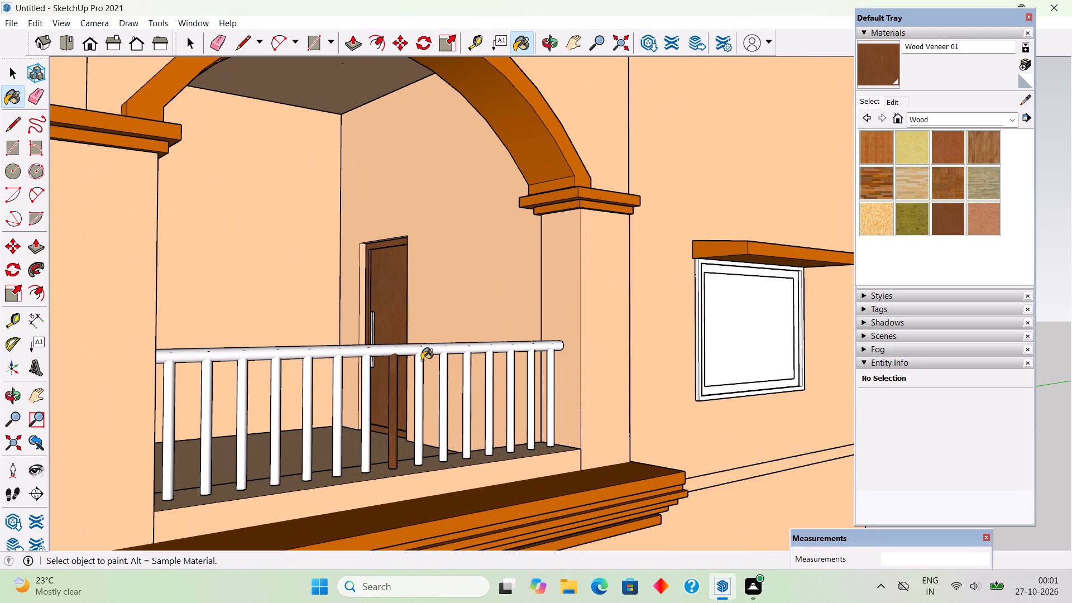
{"action": "left_click", "coordinate": [438, 355]}
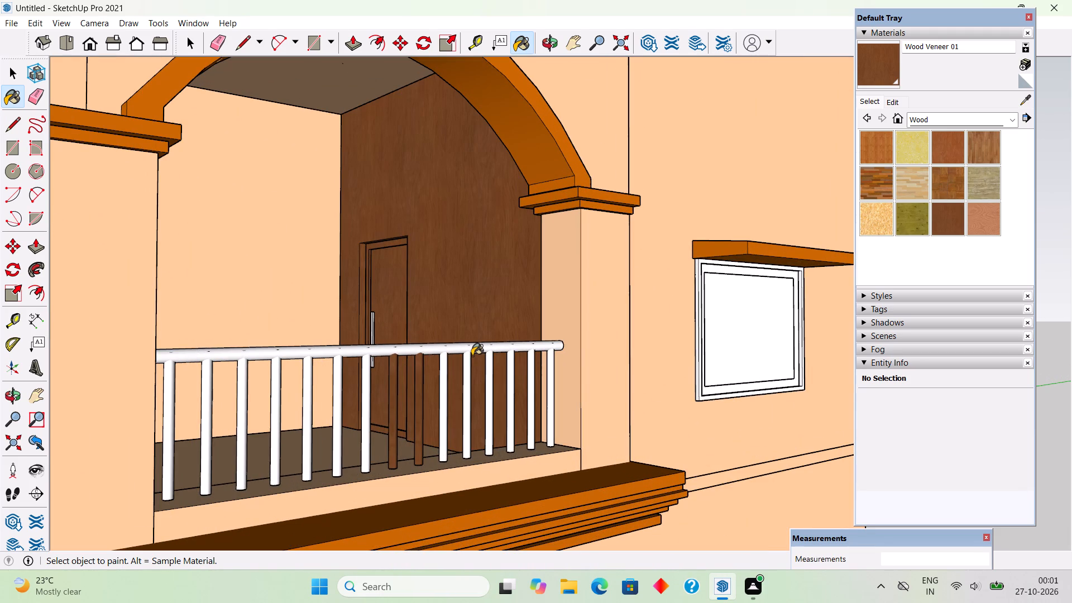
{"action": "key", "text": "ctrl+z"}
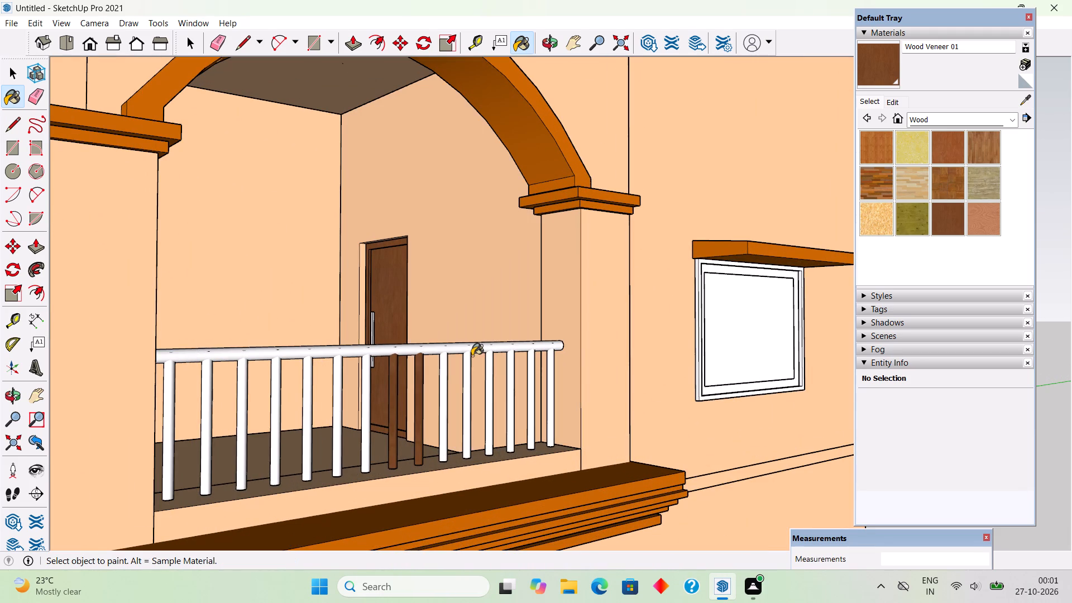
{"action": "left_click", "coordinate": [503, 346]}
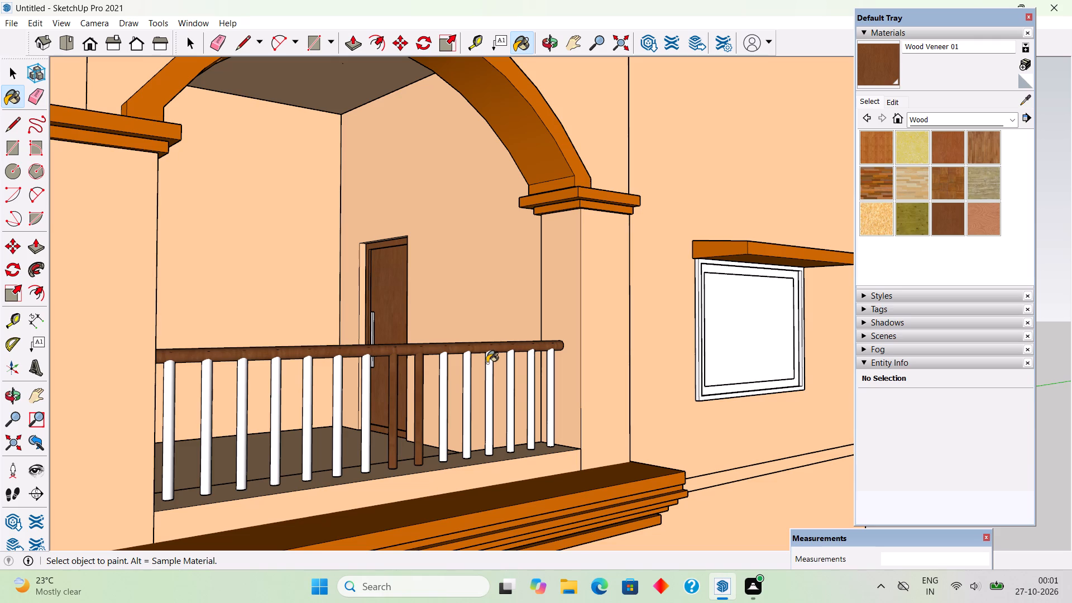
Paint the side balcony's remaining balusters between the door and the tower-side column with Wood Veneer 01.
{"action": "left_click", "coordinate": [489, 365]}
{"action": "left_click", "coordinate": [511, 367]}
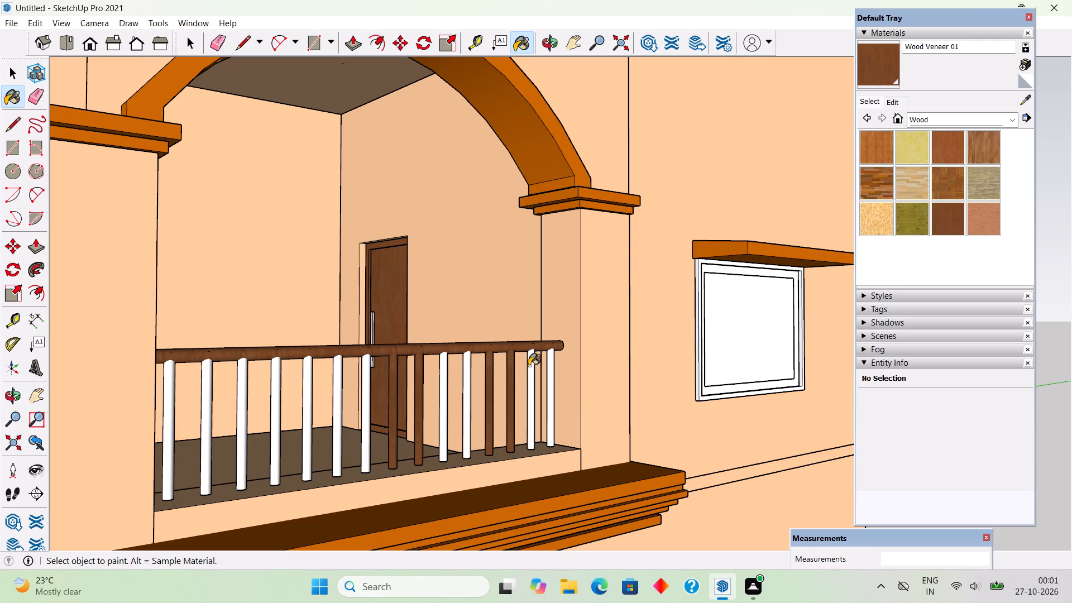
{"action": "left_click", "coordinate": [531, 366]}
{"action": "scroll", "coordinate": [550, 367], "scroll_direction": "up", "scroll_amount": 2}
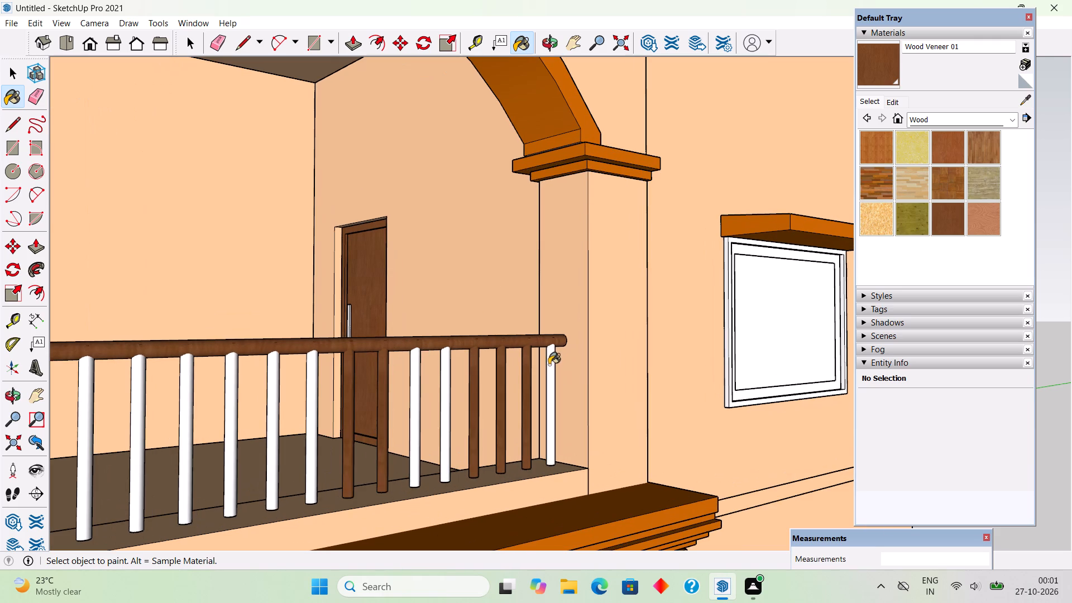
{"action": "left_click", "coordinate": [549, 365]}
{"action": "scroll", "coordinate": [549, 365], "scroll_direction": "down", "scroll_amount": 2}
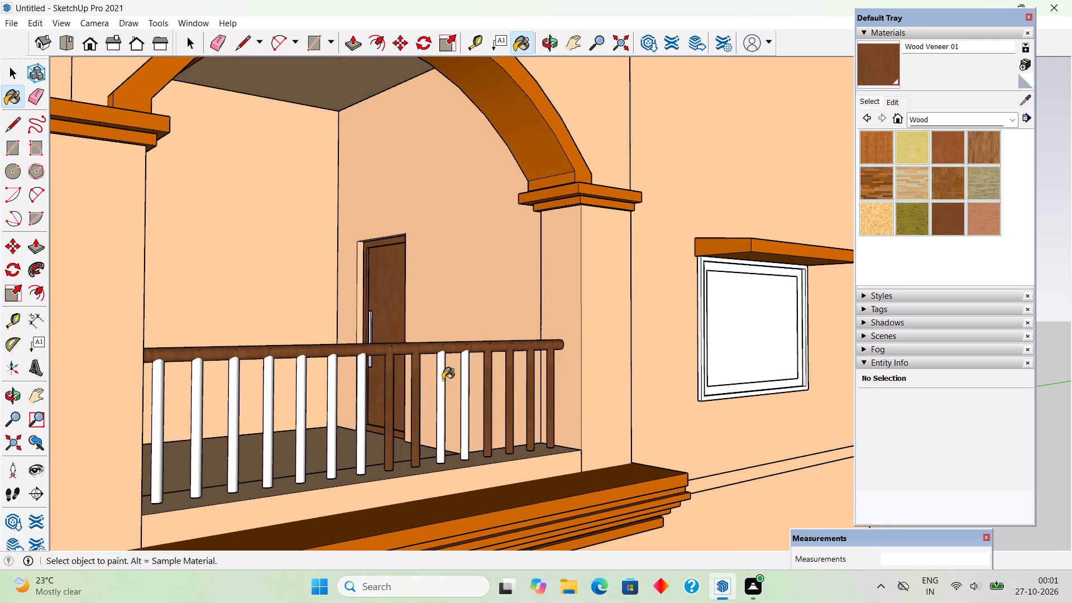
{"action": "left_click", "coordinate": [443, 380]}
{"action": "left_click", "coordinate": [464, 384]}
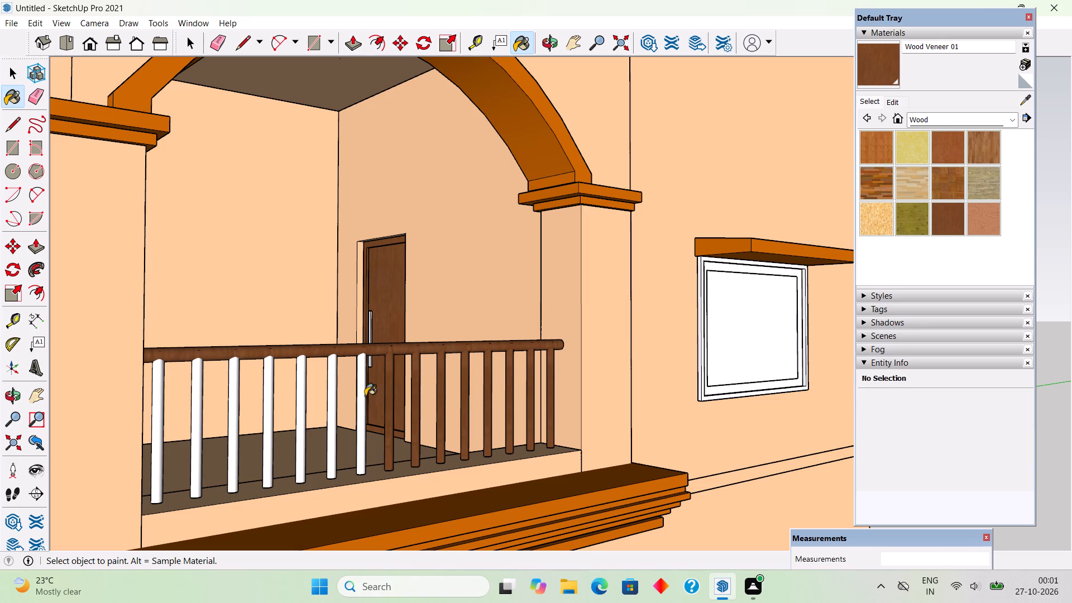
Paint the side balcony's remaining white balusters towards the front corner column with Wood Veneer 01, undoing any paint on the wall.
{"action": "left_click", "coordinate": [365, 395]}
{"action": "left_click", "coordinate": [338, 393]}
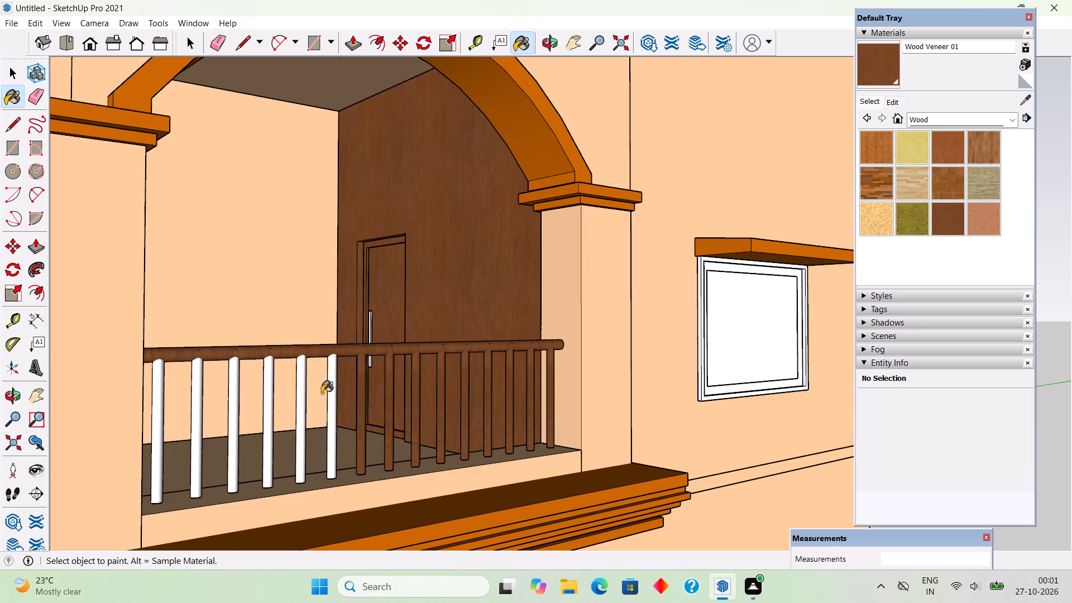
{"action": "key", "text": "ctrl+z"}
{"action": "left_click", "coordinate": [329, 397]}
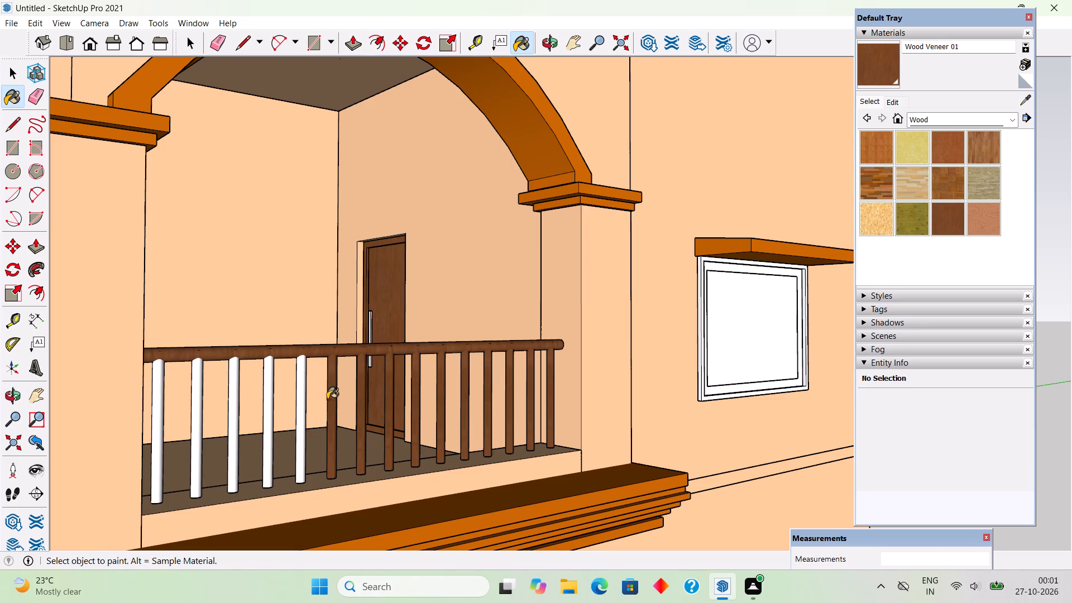
{"action": "left_click", "coordinate": [301, 409]}
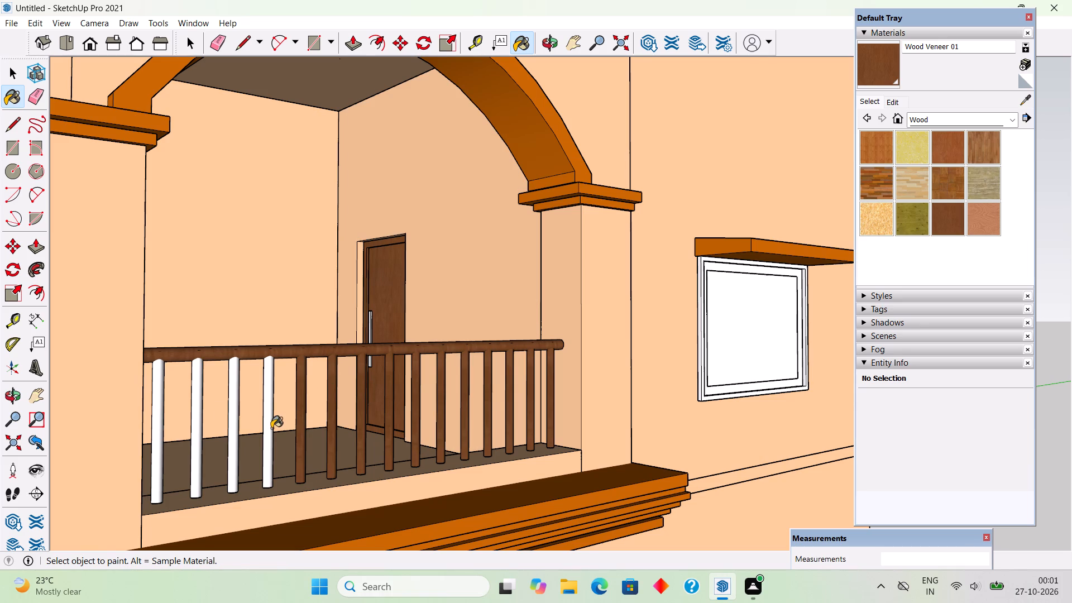
{"action": "left_click", "coordinate": [271, 428]}
{"action": "left_click", "coordinate": [232, 406]}
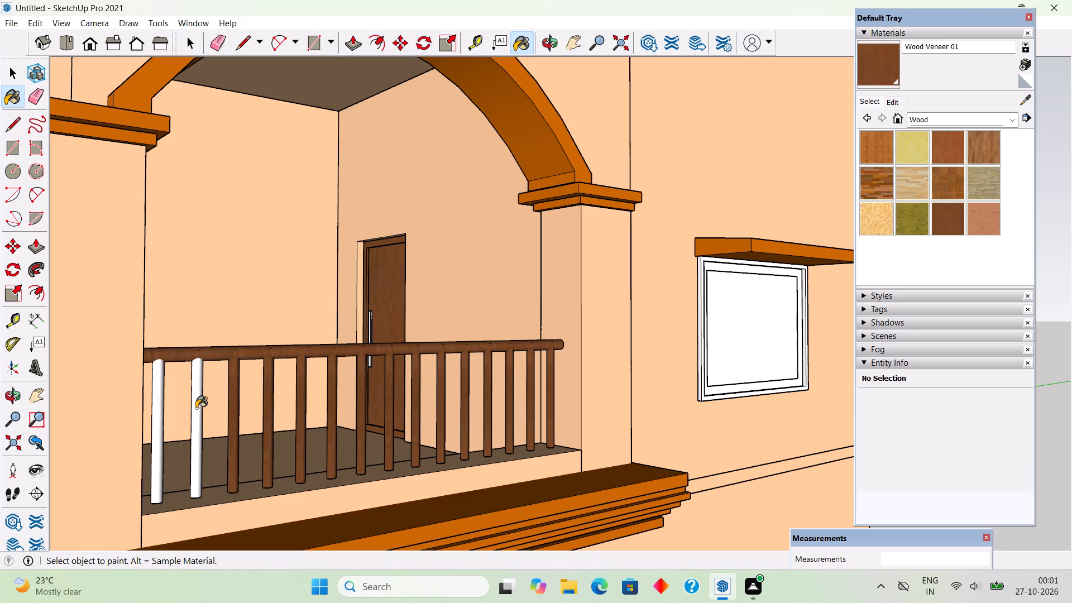
{"action": "left_click", "coordinate": [196, 408]}
{"action": "left_click", "coordinate": [160, 424]}
Paint the front balcony's handrail and its first ten balusters, from the arched-window side across the door, with Wood Veneer 01.
{"action": "scroll", "coordinate": [349, 376], "scroll_direction": "down", "scroll_amount": 5}
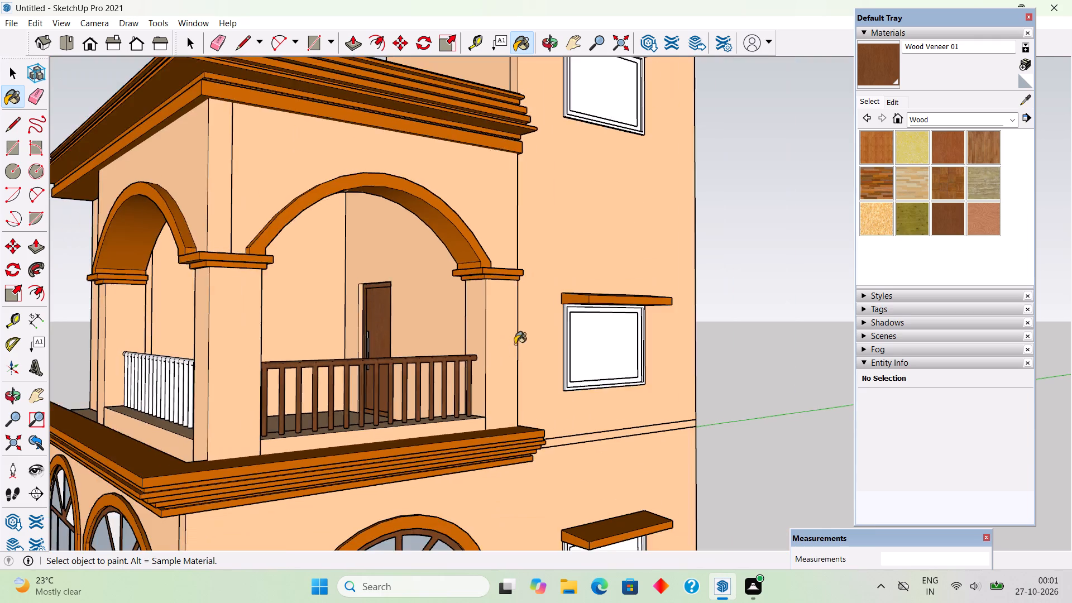
{"action": "scroll", "coordinate": [515, 344], "scroll_direction": "down", "scroll_amount": 6}
{"action": "middle_click_drag", "start_coordinate": [262, 406], "coordinate": [524, 415]}
{"action": "scroll", "coordinate": [488, 395], "scroll_direction": "up", "scroll_amount": 5}
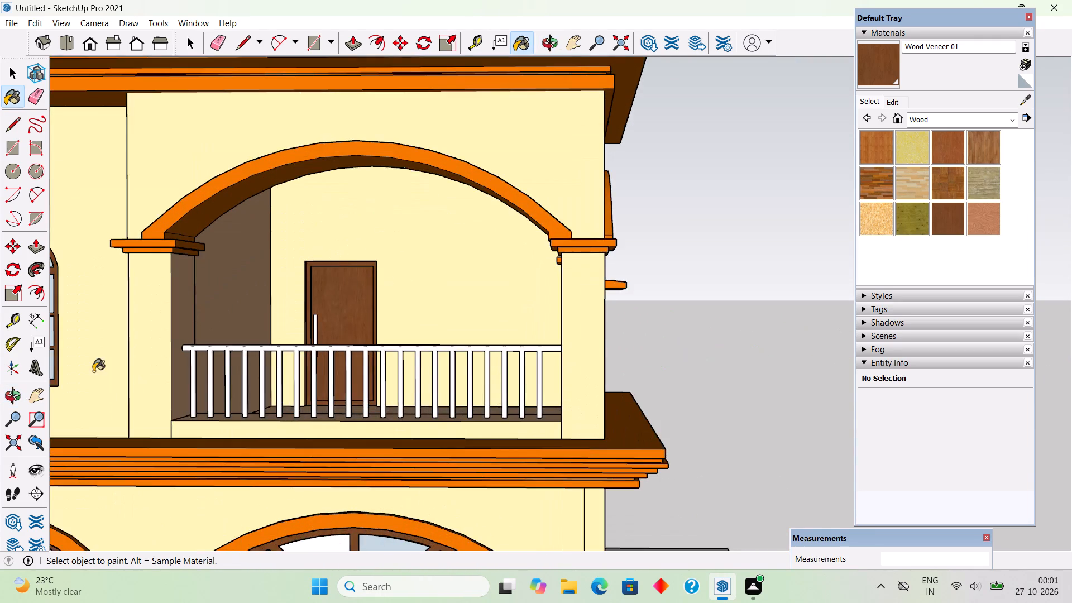
{"action": "scroll", "coordinate": [117, 366], "scroll_direction": "up", "scroll_amount": 4}
{"action": "left_click", "coordinate": [212, 339]}
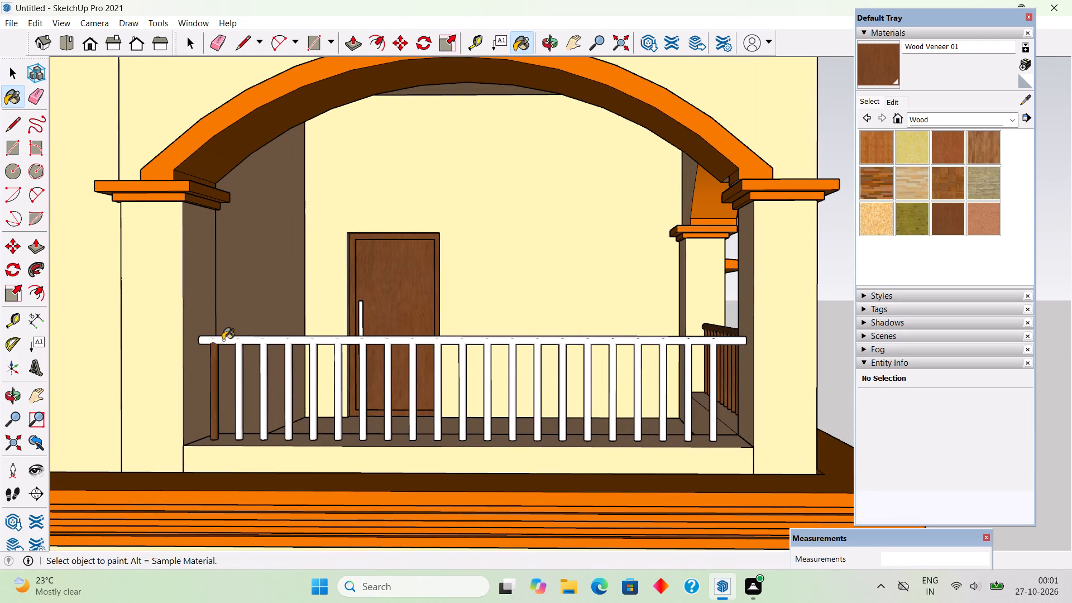
{"action": "left_click", "coordinate": [223, 340]}
{"action": "left_click", "coordinate": [241, 362]}
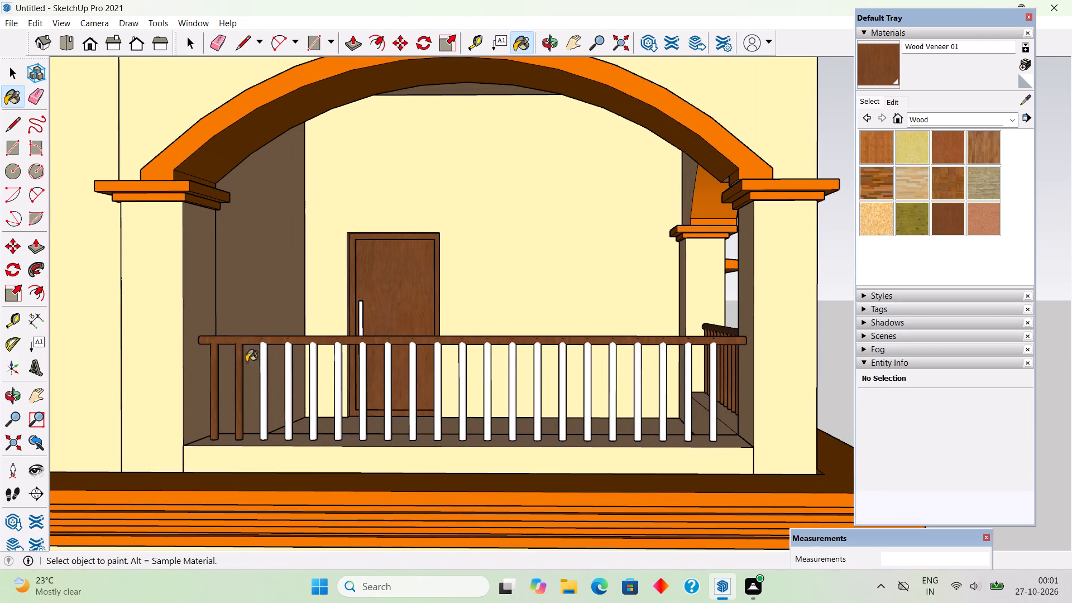
{"action": "left_click", "coordinate": [265, 364]}
{"action": "left_click", "coordinate": [288, 362]}
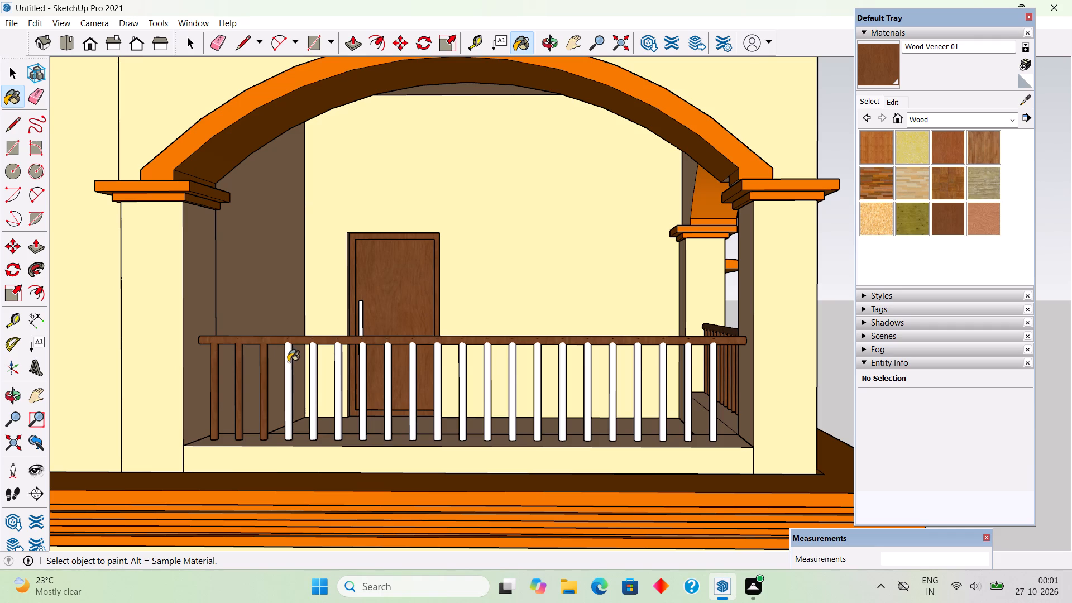
{"action": "left_click", "coordinate": [313, 367]}
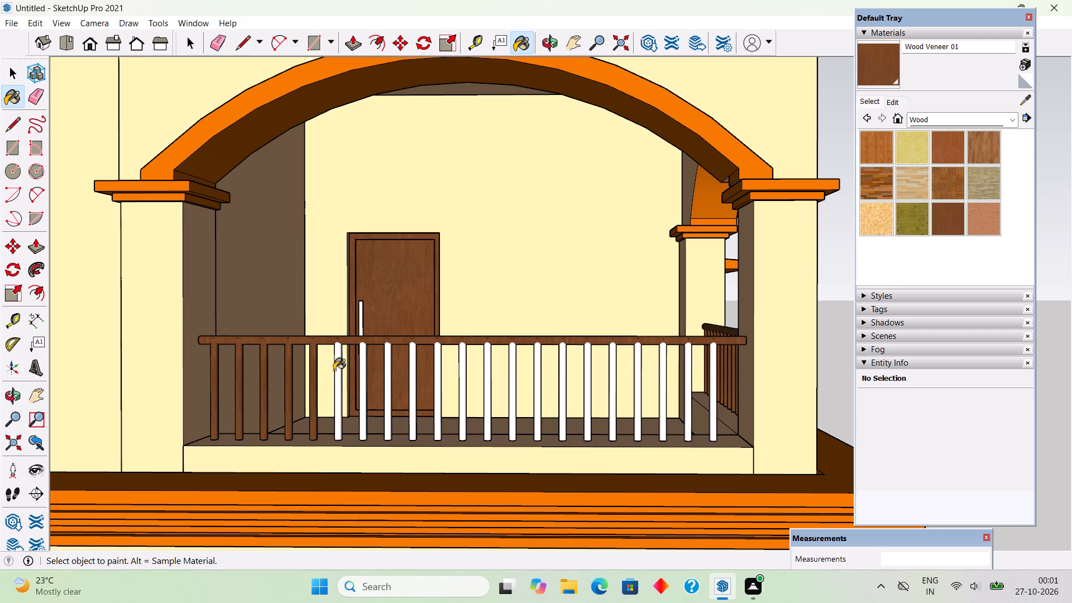
{"action": "left_click", "coordinate": [340, 370]}
{"action": "left_click", "coordinate": [362, 370]}
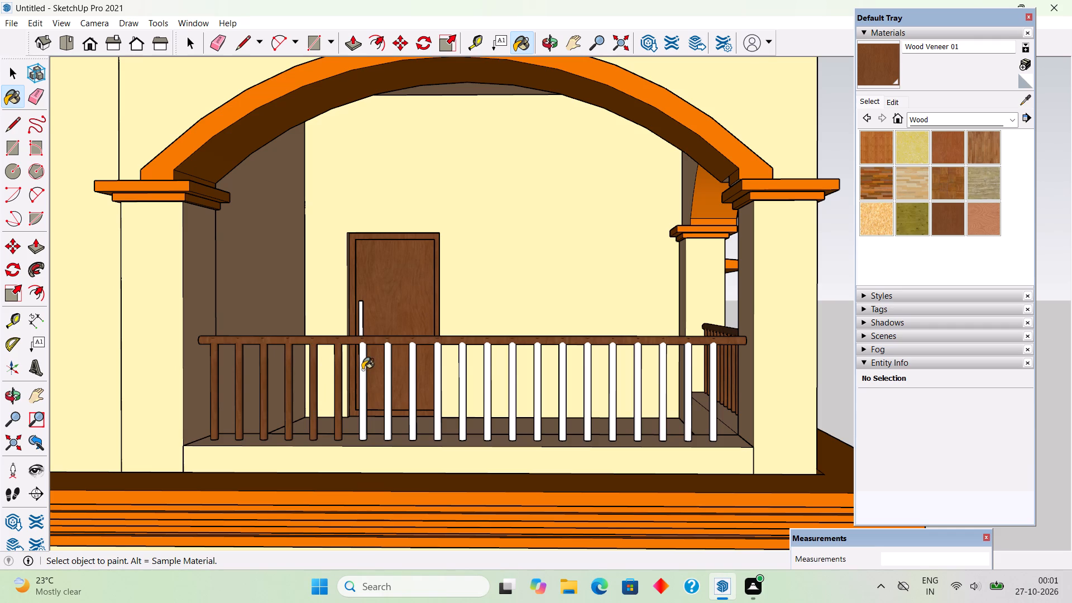
{"action": "left_click", "coordinate": [388, 366]}
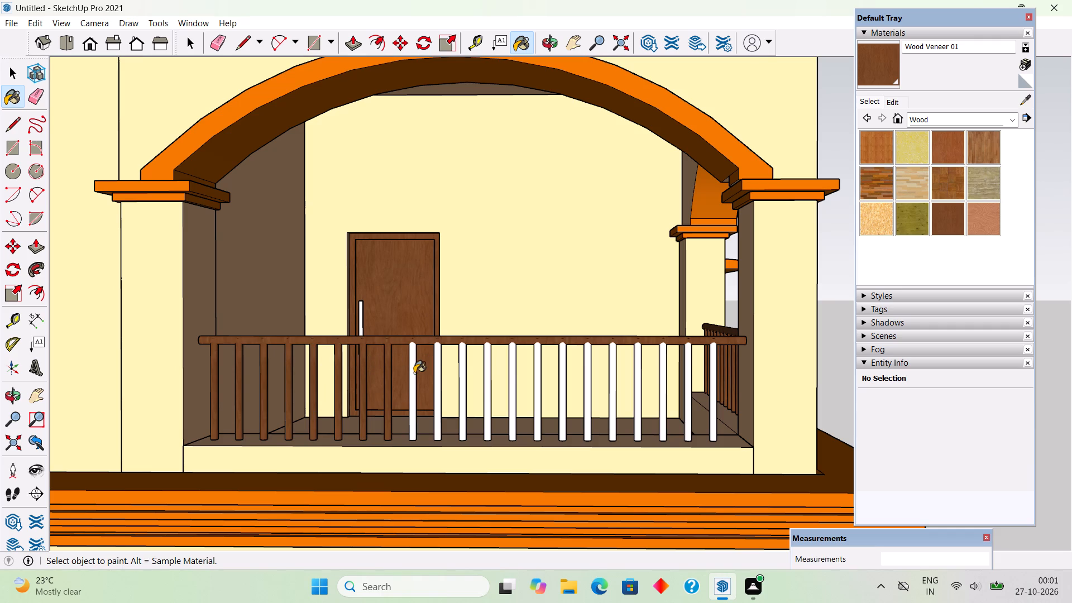
{"action": "left_click", "coordinate": [414, 373]}
{"action": "left_click", "coordinate": [436, 371]}
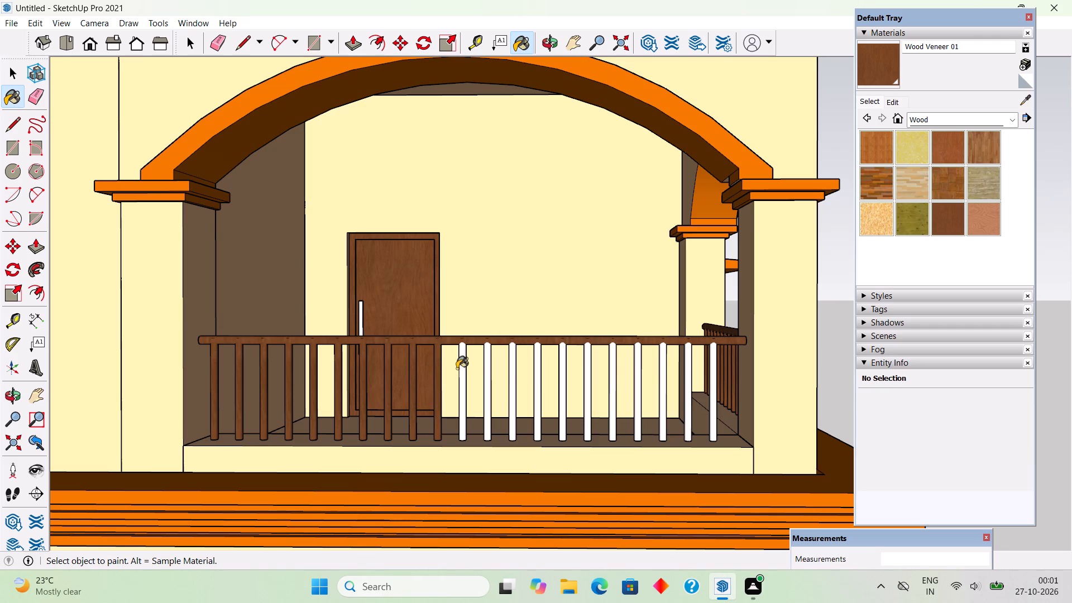
Paint the front balcony's remaining eleven white balusters, from beside the door to the corner column, with Wood Veneer 01.
{"action": "left_click", "coordinate": [462, 370]}
{"action": "left_click", "coordinate": [487, 367]}
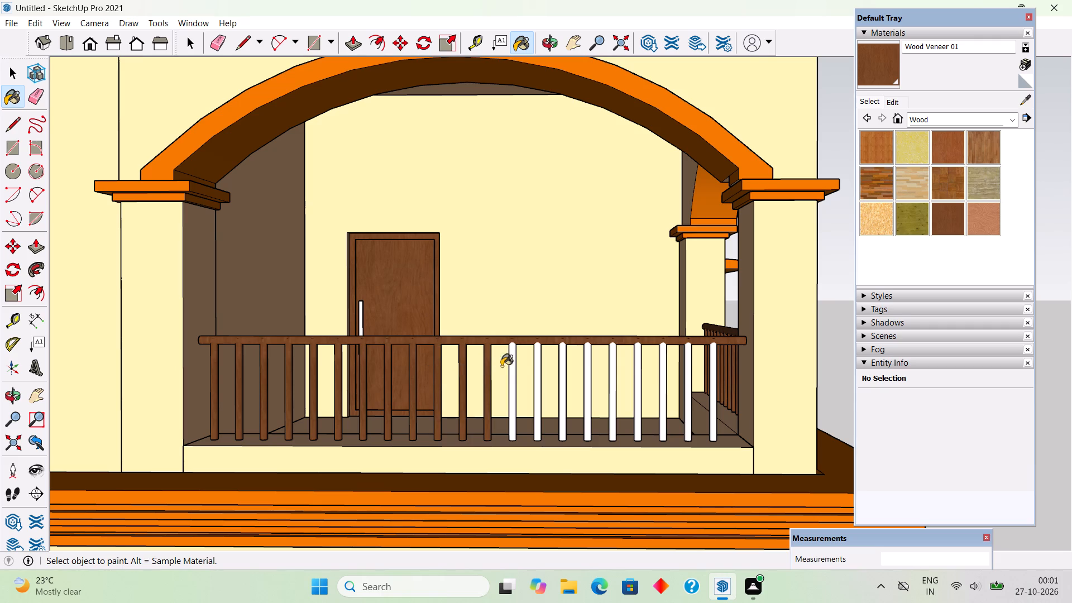
{"action": "left_click", "coordinate": [514, 372]}
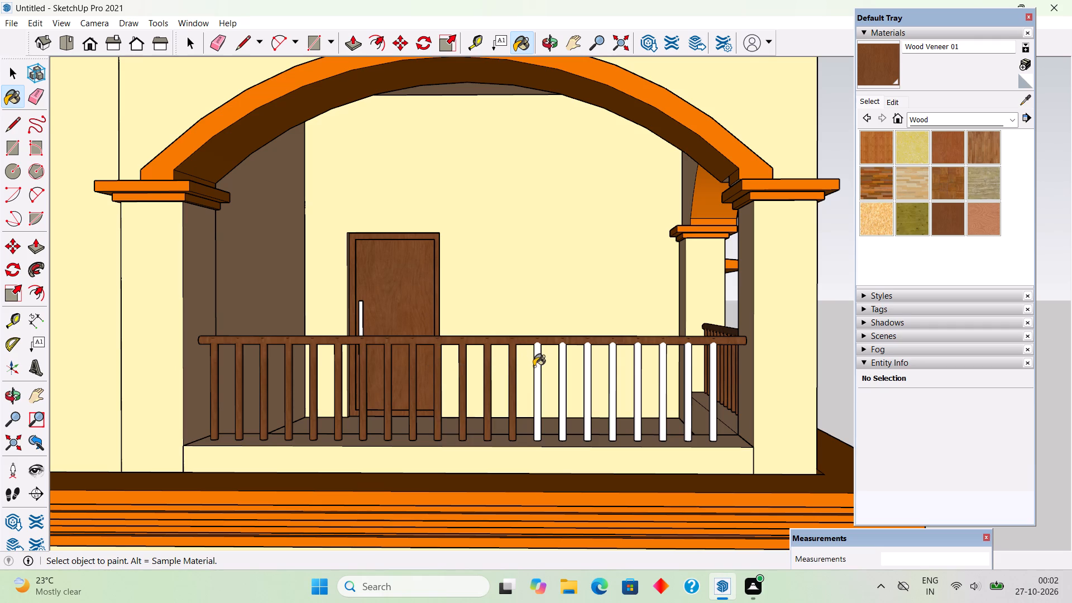
{"action": "left_click", "coordinate": [537, 365]}
{"action": "left_click", "coordinate": [561, 361]}
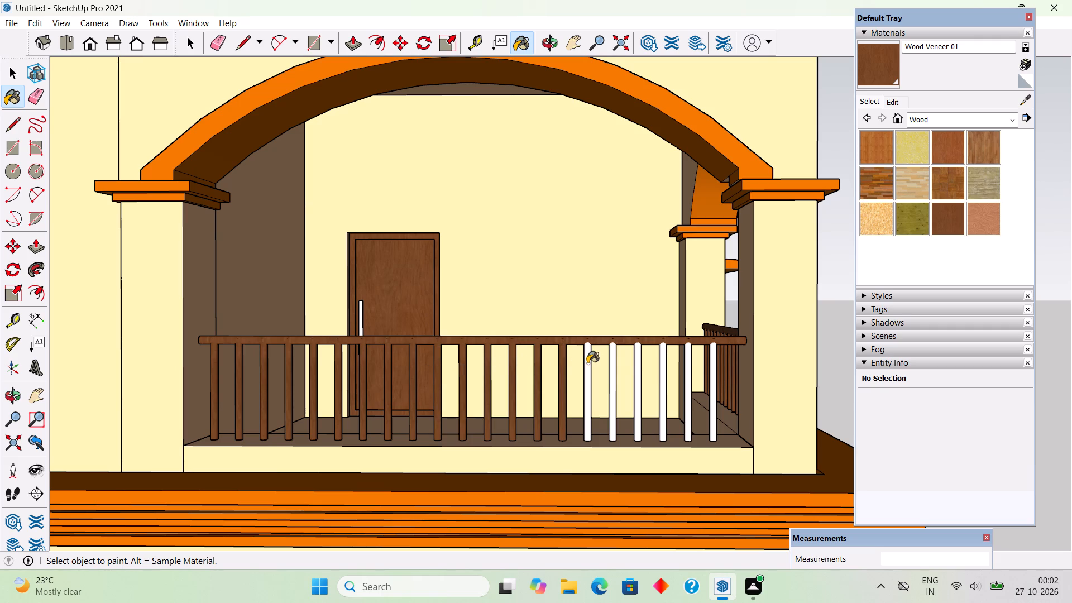
{"action": "left_click", "coordinate": [588, 363]}
{"action": "left_click", "coordinate": [615, 364]}
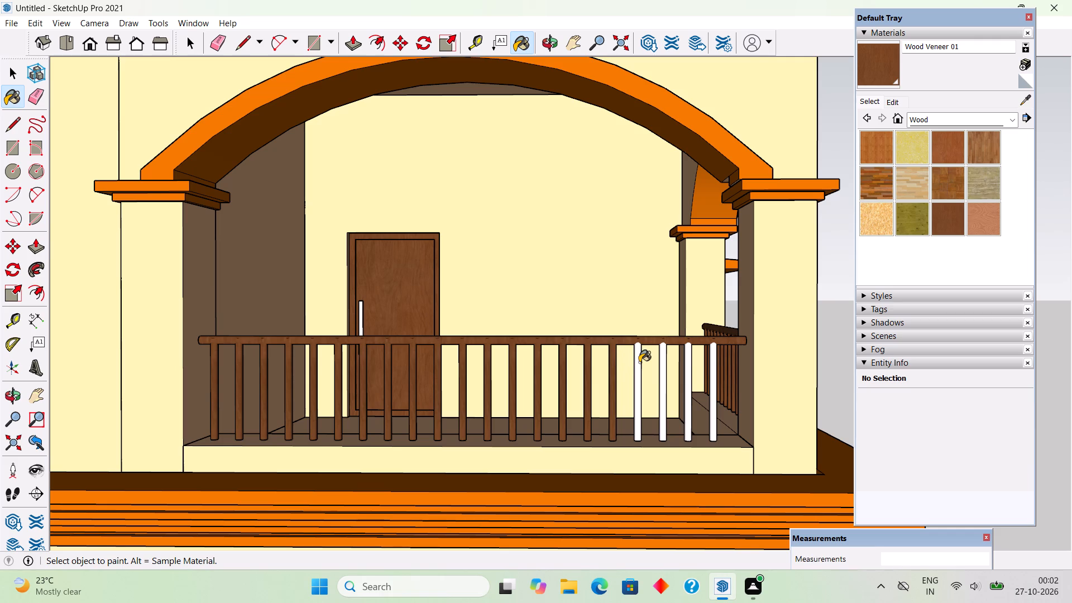
{"action": "left_click", "coordinate": [639, 361]}
{"action": "left_click", "coordinate": [664, 358]}
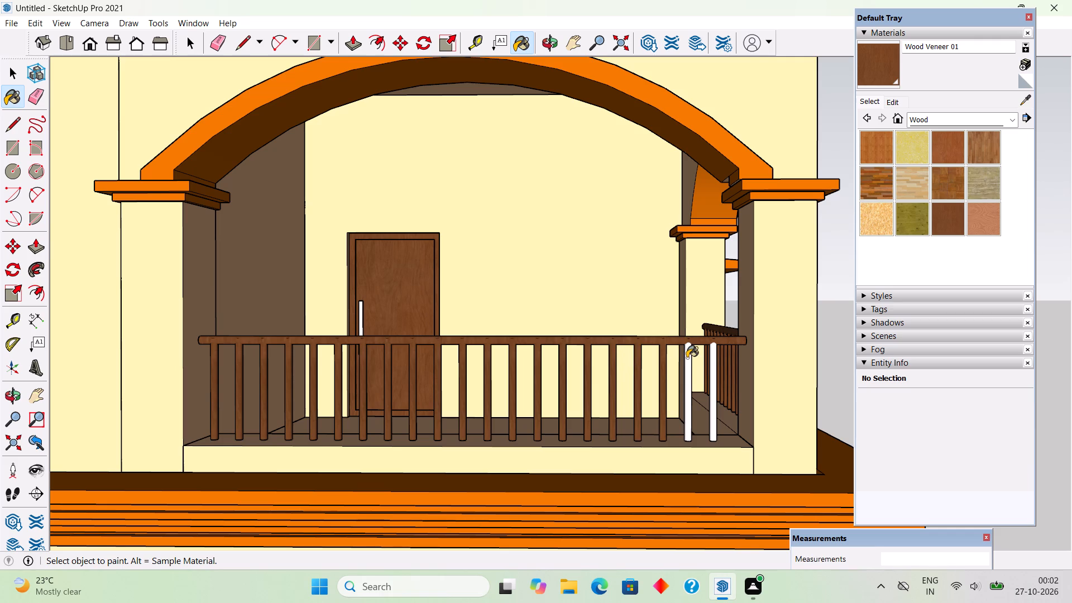
{"action": "left_click", "coordinate": [688, 358]}
{"action": "left_click", "coordinate": [713, 361]}
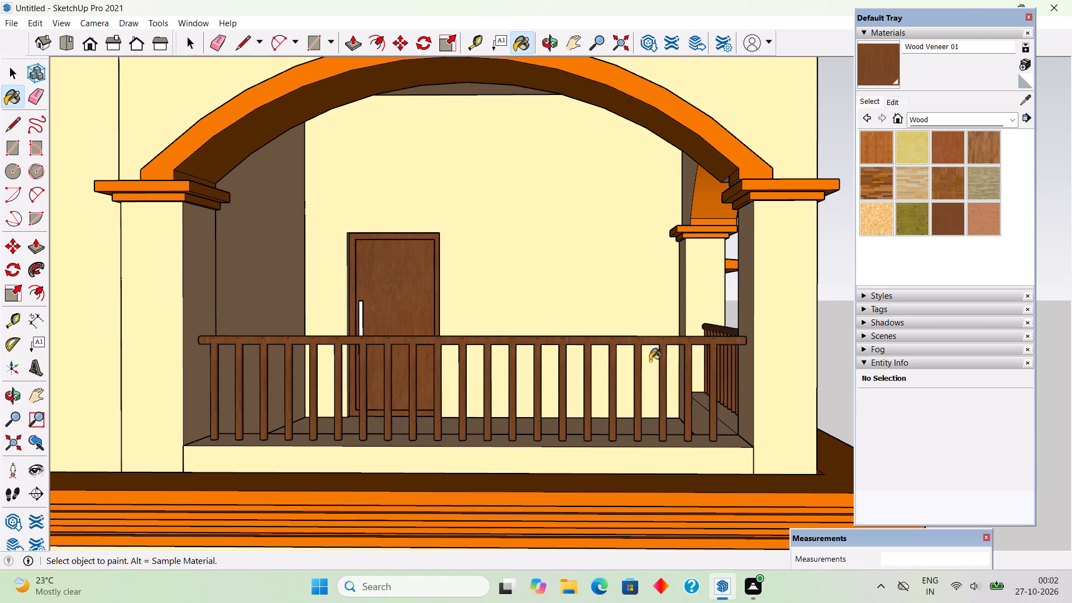
Hide the white pane group covering the grille of the middle window on the tower's side wall.
{"action": "scroll", "coordinate": [604, 356], "scroll_direction": "down", "scroll_amount": 8}
{"action": "middle_click_drag", "start_coordinate": [532, 377], "coordinate": [345, 381]}
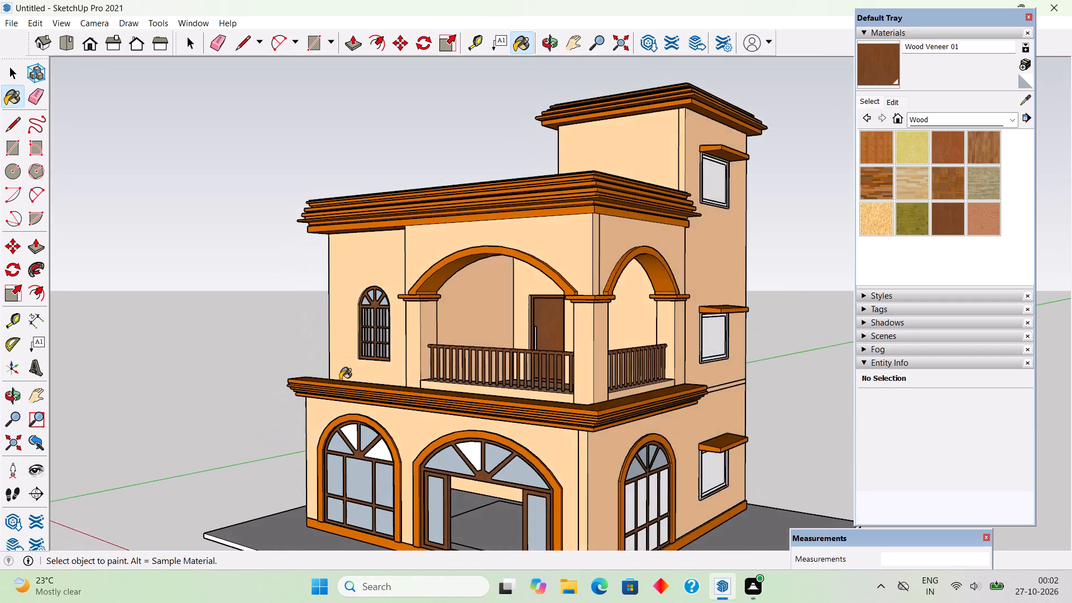
{"action": "scroll", "coordinate": [334, 379], "scroll_direction": "up", "scroll_amount": 2}
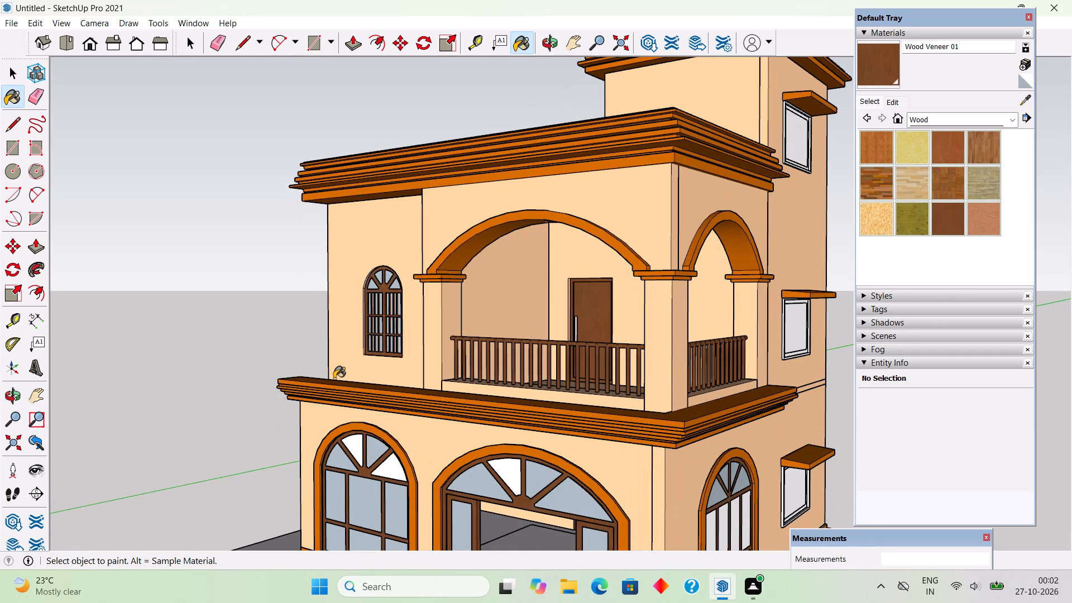
{"action": "key", "text": "space"}
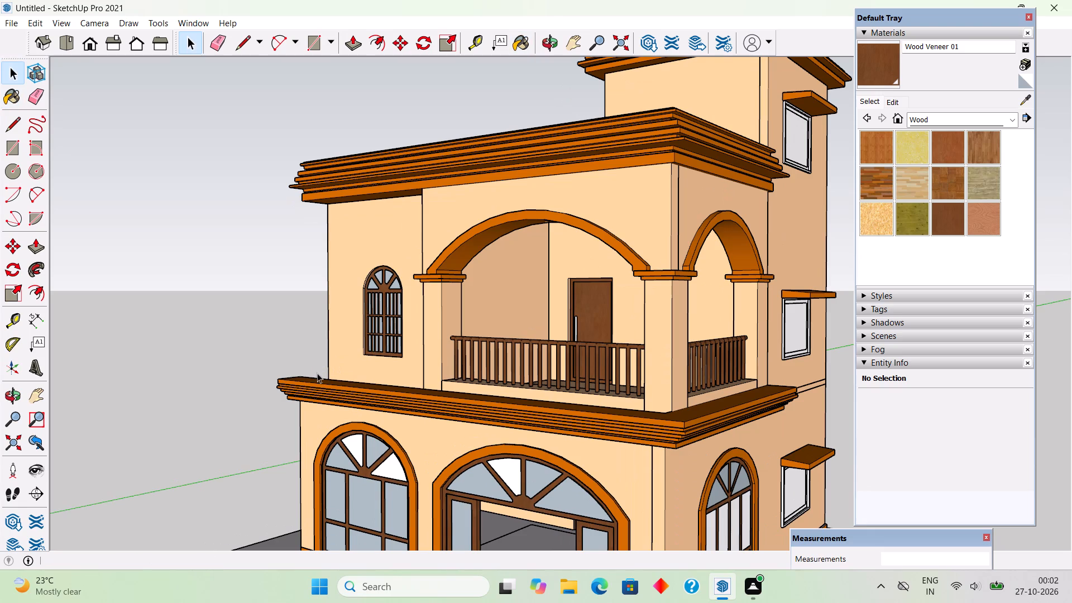
{"action": "middle_click_drag", "start_coordinate": [417, 320], "coordinate": [308, 318]}
{"action": "scroll", "coordinate": [304, 318], "scroll_direction": "down", "scroll_amount": 3}
{"action": "scroll", "coordinate": [754, 325], "scroll_direction": "up", "scroll_amount": 5}
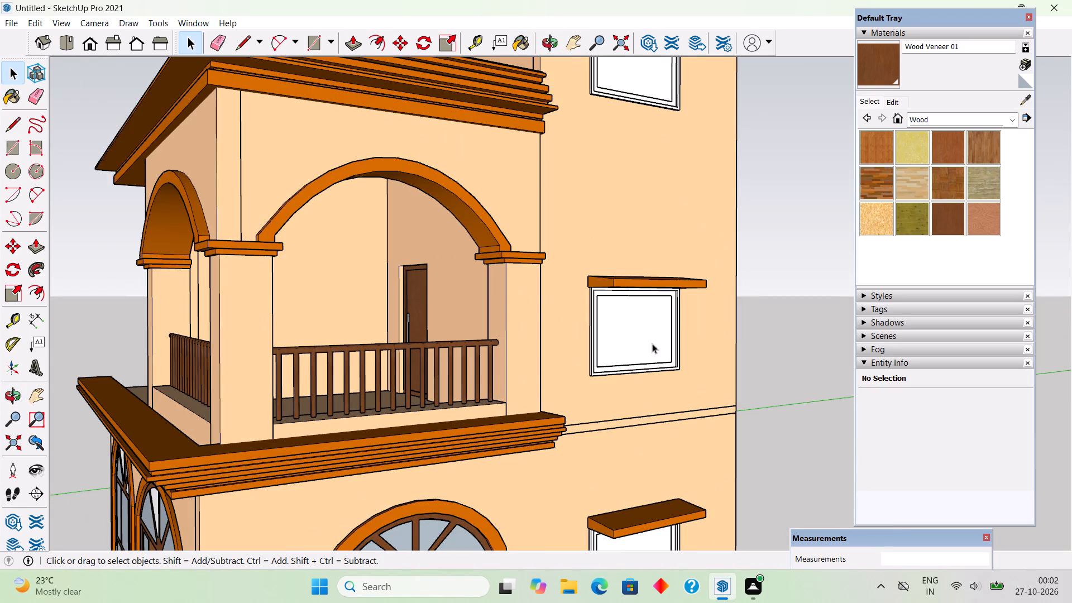
{"action": "left_click", "coordinate": [638, 346]}
{"action": "right_click", "coordinate": [638, 346]}
{"action": "left_click_drag", "start_coordinate": [638, 346], "coordinate": [645, 336]}
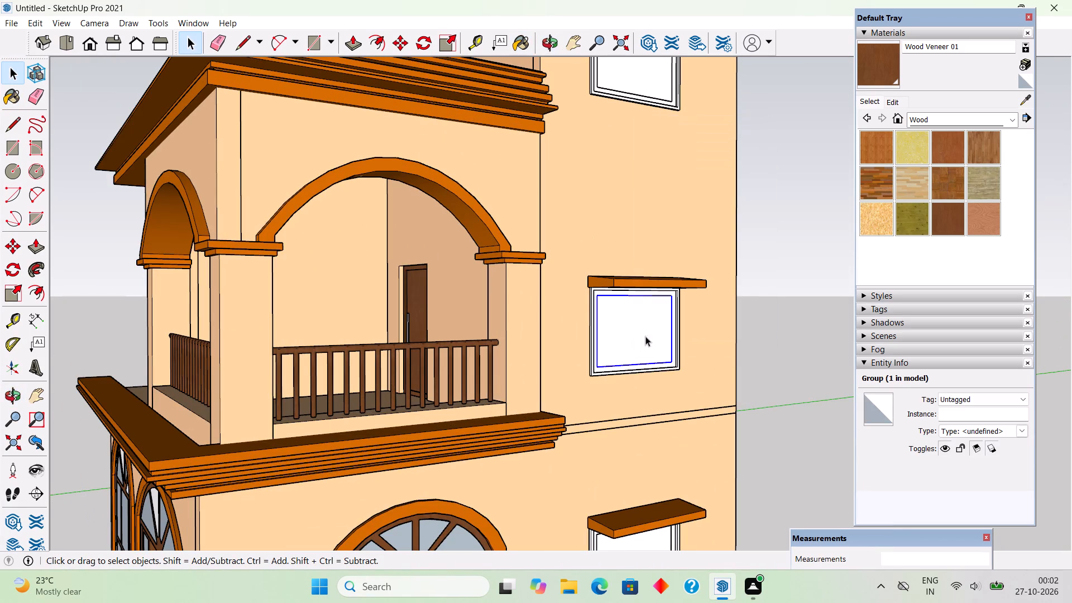
{"action": "left_click_drag", "start_coordinate": [645, 336], "coordinate": [657, 300]}
{"action": "left_click", "coordinate": [629, 337]}
{"action": "right_click", "coordinate": [629, 337]}
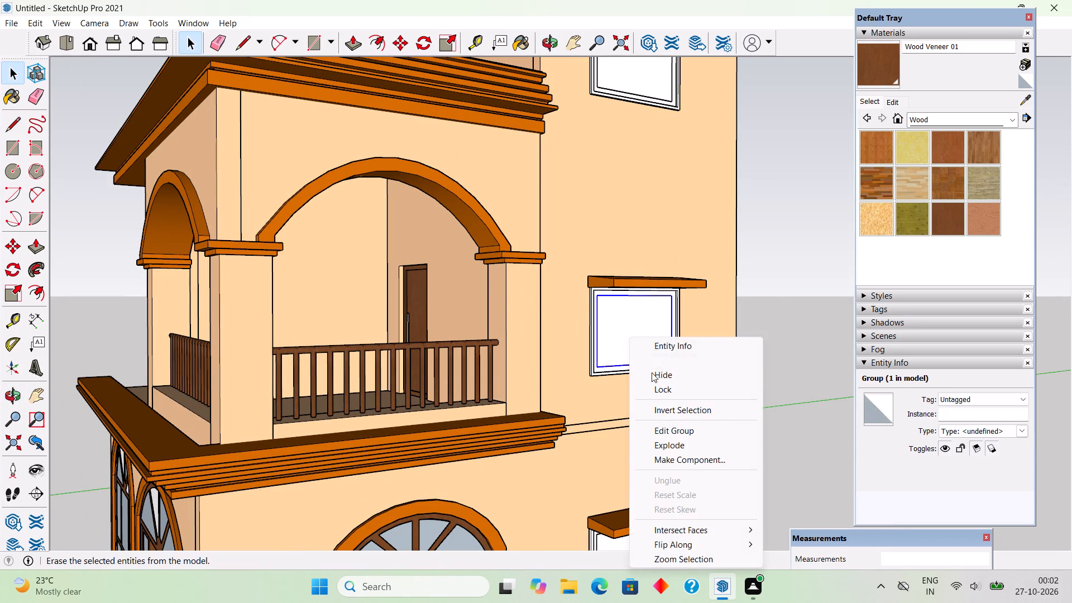
{"action": "left_click", "coordinate": [655, 377]}
Hide the white pane groups of the lower and top windows on the tower's side wall.
{"action": "scroll", "coordinate": [629, 324], "scroll_direction": "down", "scroll_amount": 4}
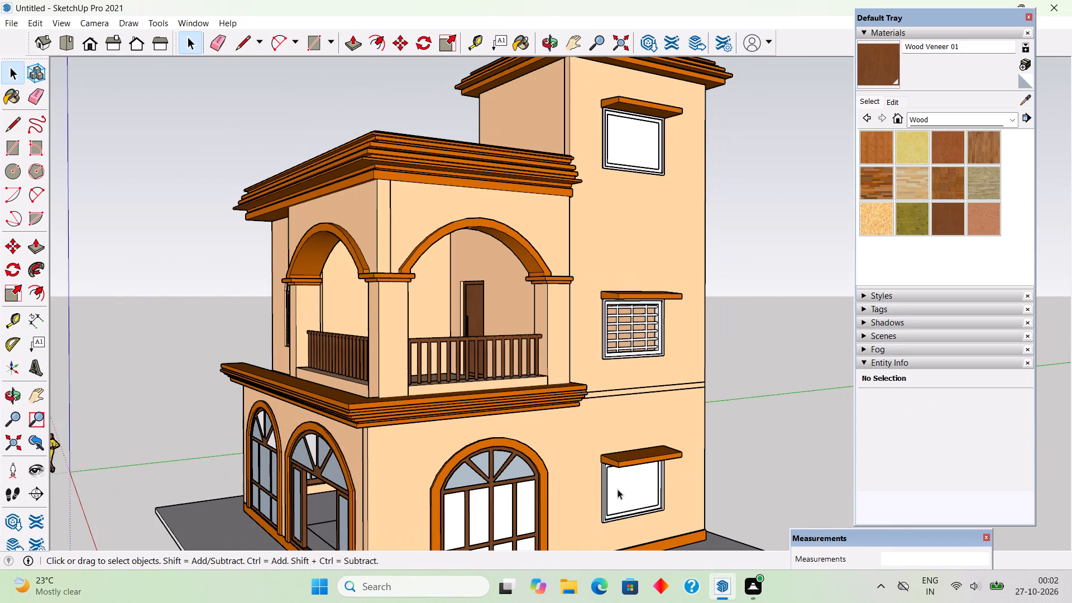
{"action": "left_click", "coordinate": [629, 487]}
{"action": "right_click", "coordinate": [629, 487]}
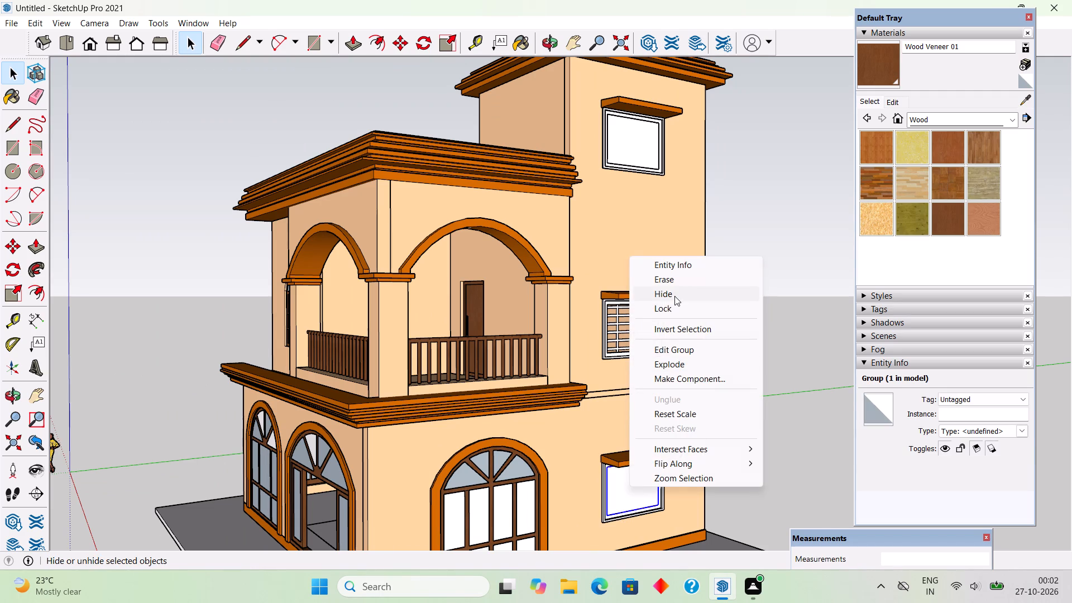
{"action": "left_click", "coordinate": [674, 295]}
{"action": "left_click", "coordinate": [639, 143]}
{"action": "right_click", "coordinate": [639, 143]}
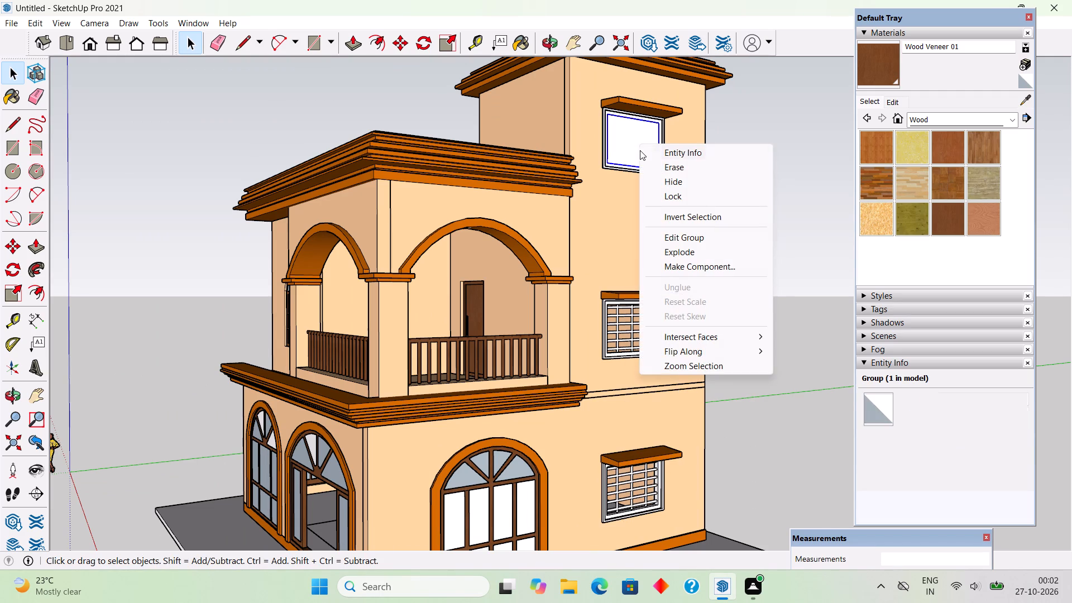
{"action": "left_click", "coordinate": [659, 179]}
Paint the inner frames and grilles of all three tower side windows with Wood Veneer 01.
{"action": "middle_click_drag", "start_coordinate": [706, 358], "coordinate": [698, 315]}
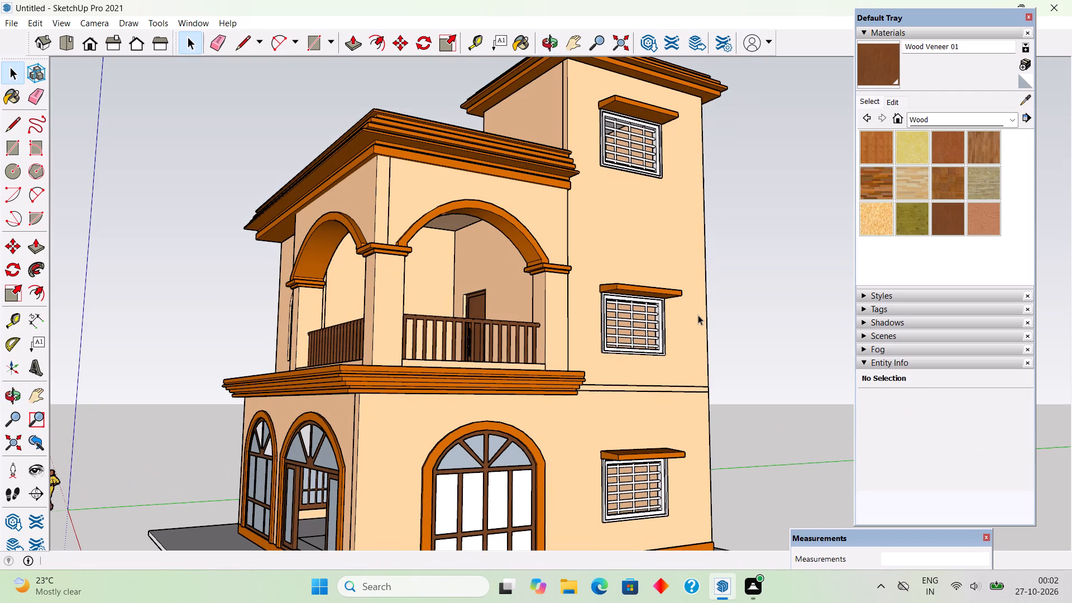
{"action": "left_click", "coordinate": [883, 64]}
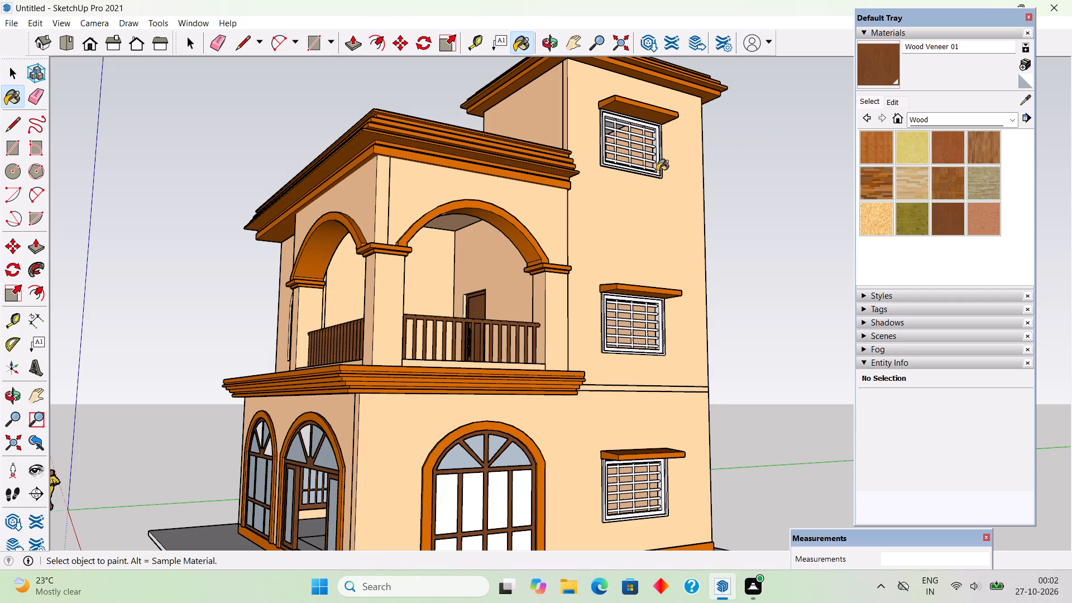
{"action": "scroll", "coordinate": [655, 165], "scroll_direction": "up", "scroll_amount": 9}
{"action": "left_click", "coordinate": [655, 160]}
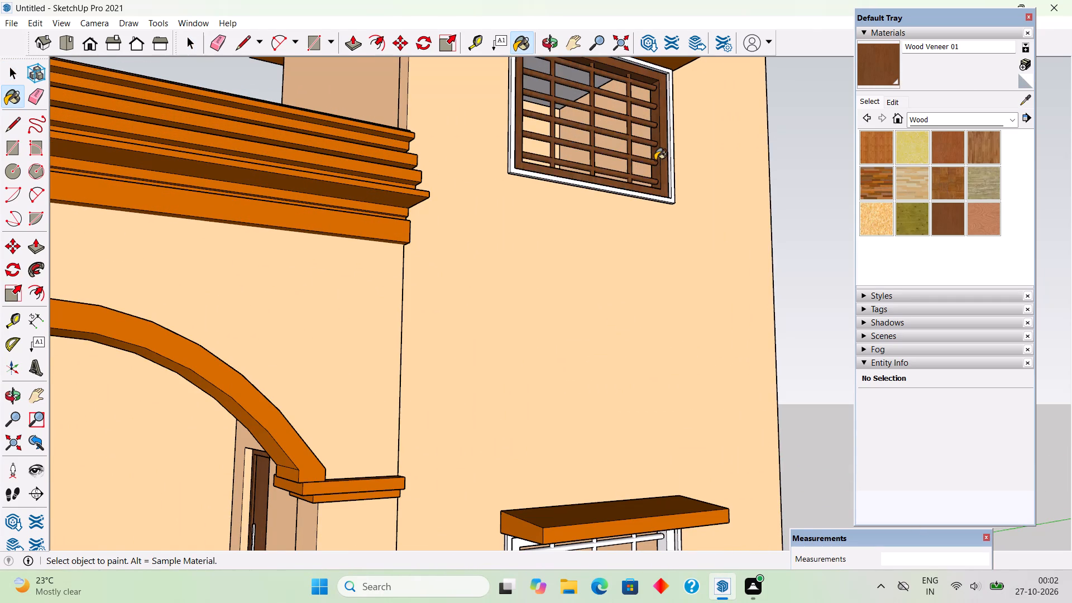
{"action": "scroll", "coordinate": [655, 160], "scroll_direction": "down", "scroll_amount": 4}
{"action": "scroll", "coordinate": [631, 467], "scroll_direction": "up", "scroll_amount": 3}
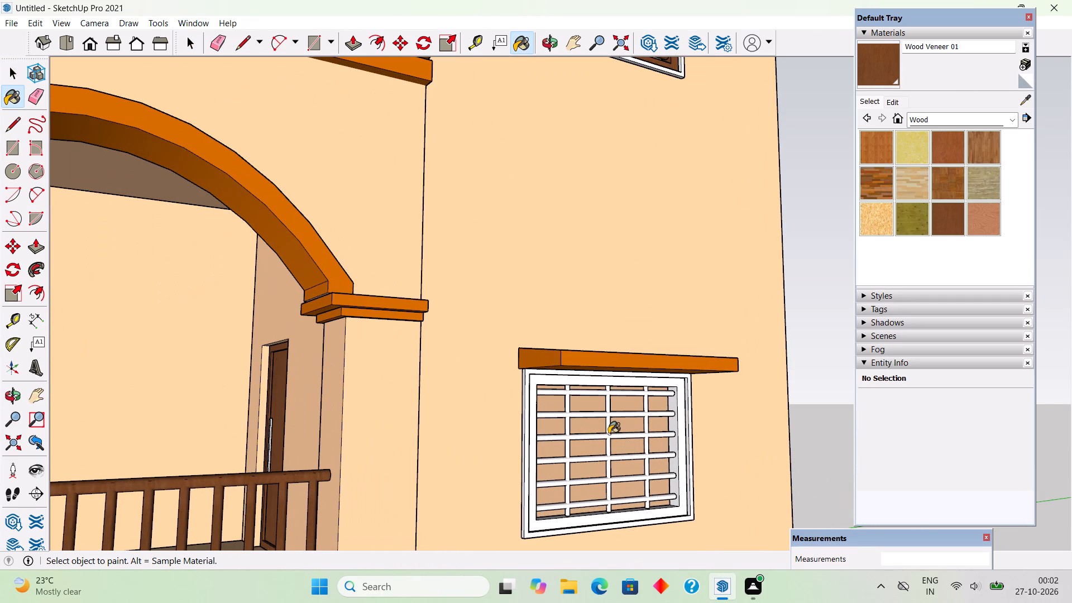
{"action": "left_click", "coordinate": [609, 434]}
{"action": "scroll", "coordinate": [575, 262], "scroll_direction": "down", "scroll_amount": 12}
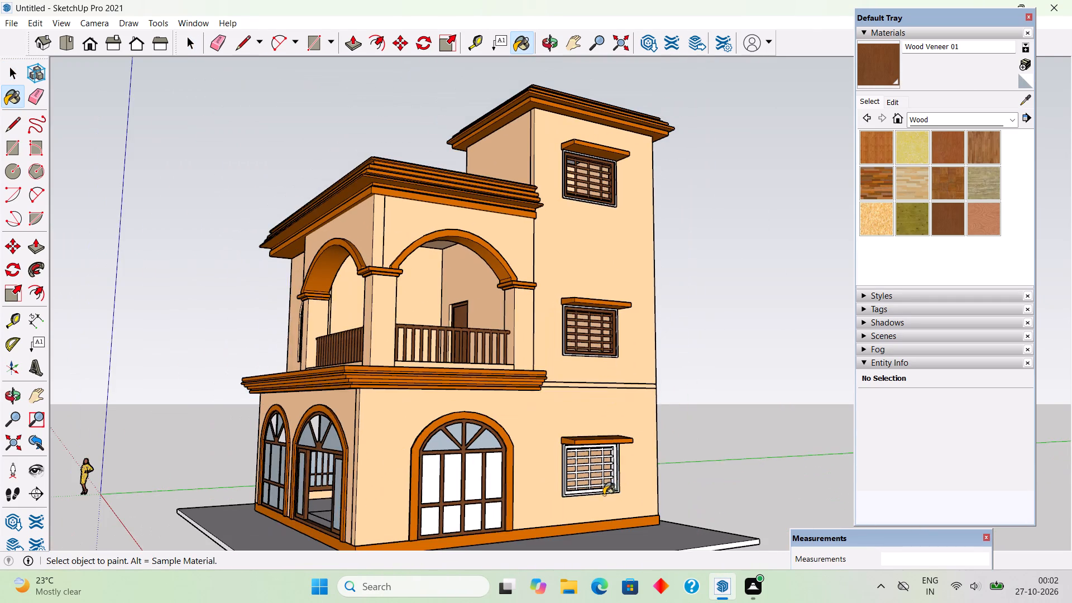
{"action": "scroll", "coordinate": [602, 496], "scroll_direction": "up", "scroll_amount": 6}
{"action": "left_click", "coordinate": [582, 461]}
{"action": "scroll", "coordinate": [582, 461], "scroll_direction": "down", "scroll_amount": 5}
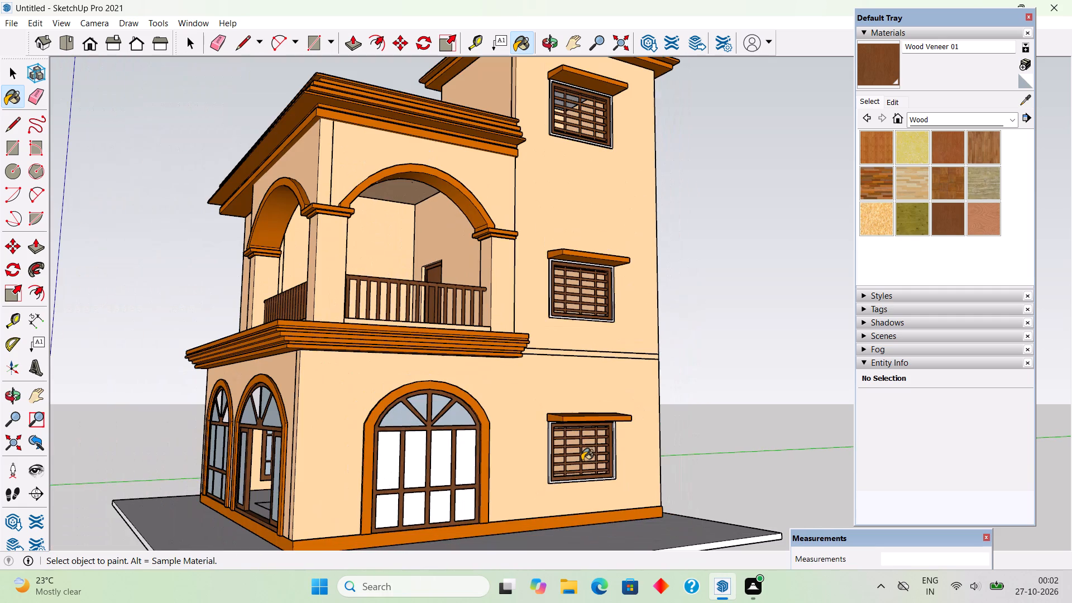
Sample Color C06 from the orange trim and paint the outer frames of the lower and middle tower side windows with it.
{"action": "left_click", "coordinate": [1028, 99]}
{"action": "left_click", "coordinate": [463, 335]}
{"action": "scroll", "coordinate": [518, 443], "scroll_direction": "up", "scroll_amount": 11}
{"action": "left_click", "coordinate": [592, 446]}
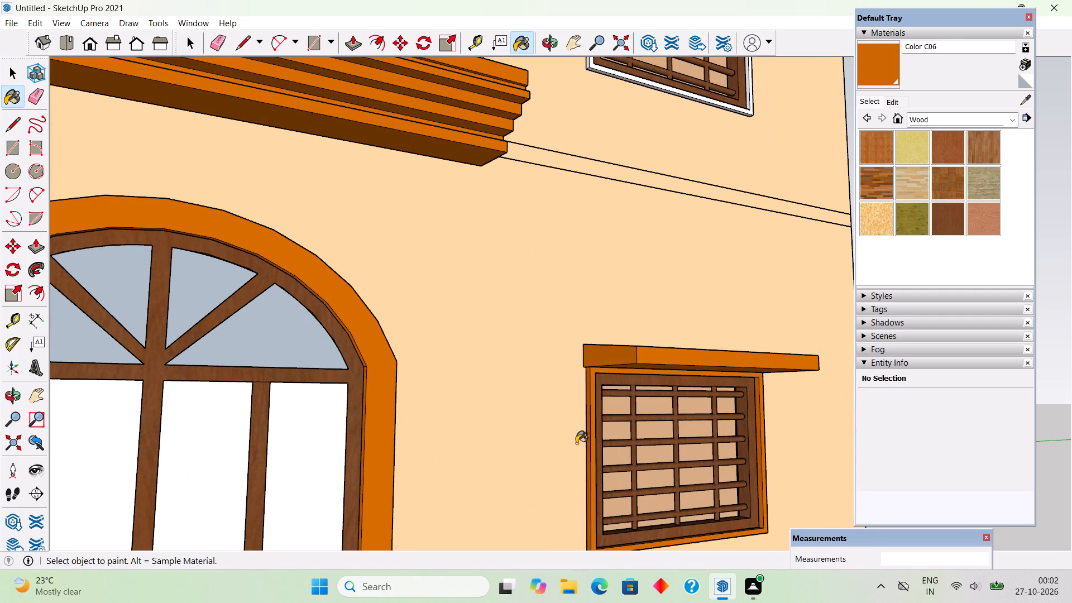
{"action": "scroll", "coordinate": [576, 443], "scroll_direction": "down", "scroll_amount": 10}
{"action": "scroll", "coordinate": [570, 226], "scroll_direction": "up", "scroll_amount": 9}
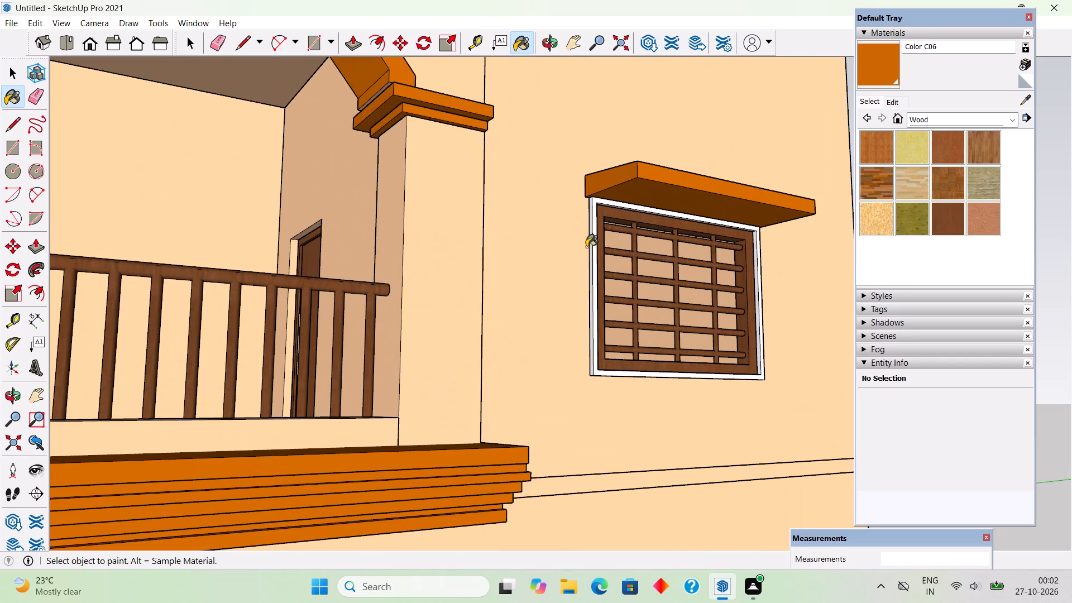
{"action": "left_click", "coordinate": [591, 245]}
{"action": "scroll", "coordinate": [568, 272], "scroll_direction": "down", "scroll_amount": 6}
{"action": "scroll", "coordinate": [546, 352], "scroll_direction": "down", "scroll_amount": 6}
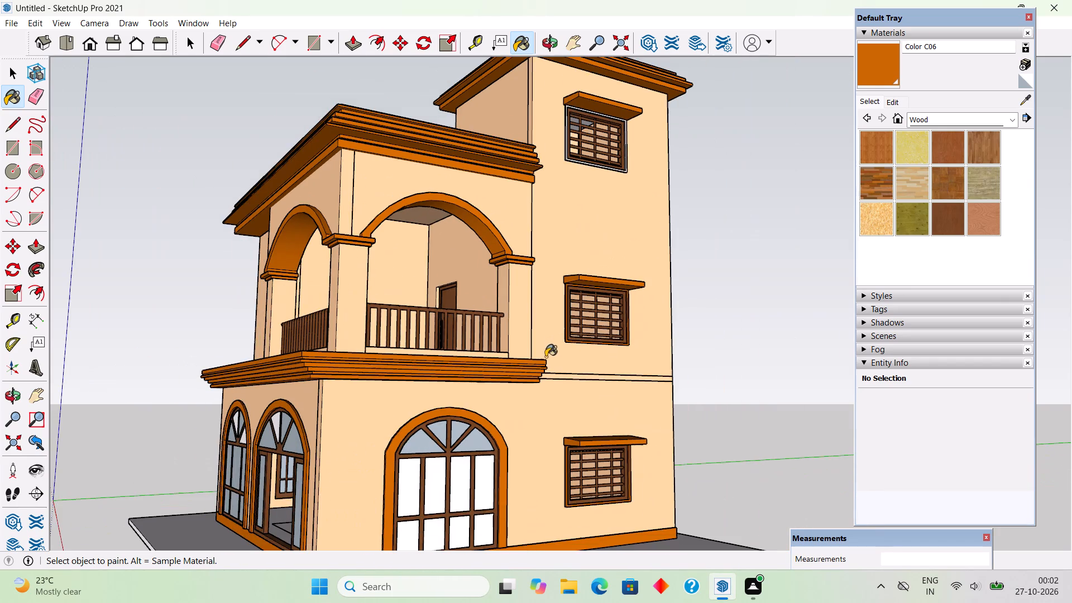
Paint the outer frame of the top window on the tower's side wall with Color C06.
{"action": "scroll", "coordinate": [571, 98], "scroll_direction": "up", "scroll_amount": 8}
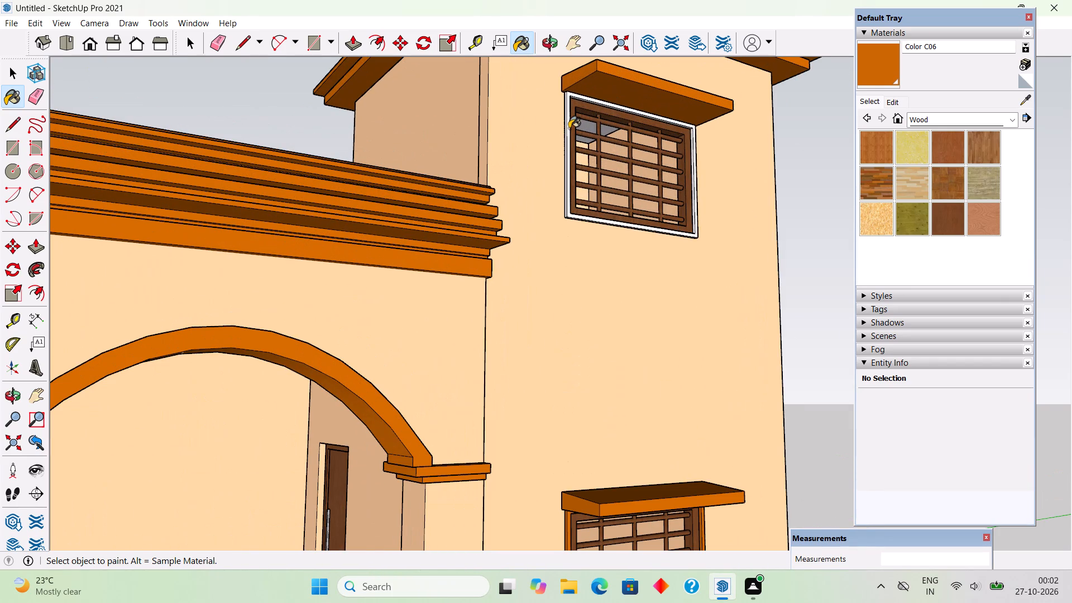
{"action": "left_click", "coordinate": [568, 131]}
Unhide all the hidden pane groups of the tower side windows.
{"action": "scroll", "coordinate": [561, 144], "scroll_direction": "down", "scroll_amount": 6}
{"action": "scroll", "coordinate": [573, 264], "scroll_direction": "down", "scroll_amount": 6}
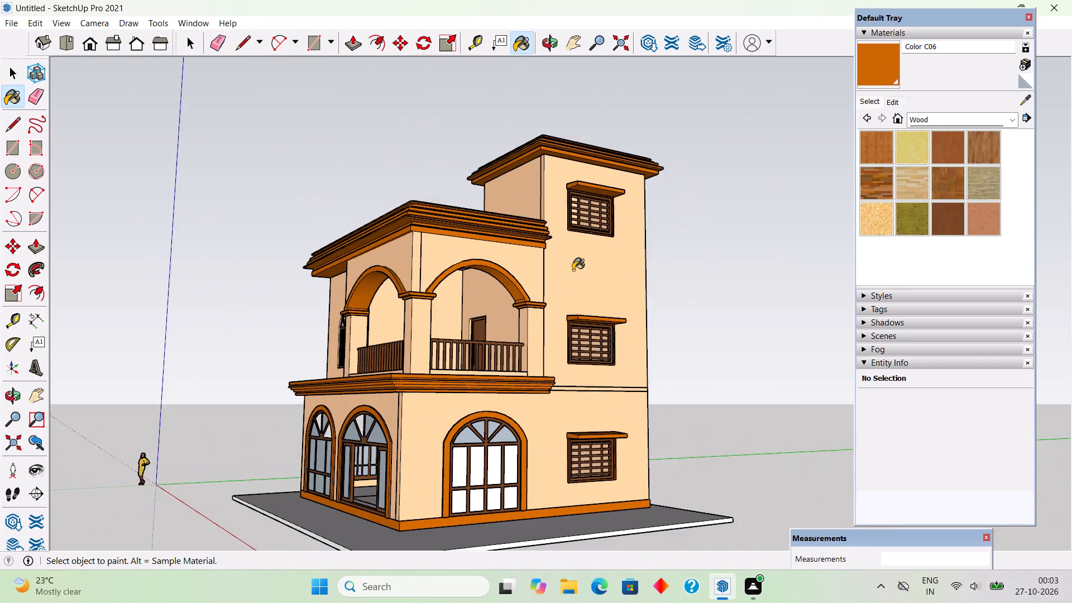
{"action": "scroll", "coordinate": [550, 340], "scroll_direction": "down", "scroll_amount": 3}
{"action": "scroll", "coordinate": [463, 482], "scroll_direction": "up", "scroll_amount": 5}
{"action": "middle_click_drag", "start_coordinate": [417, 470], "coordinate": [510, 475]}
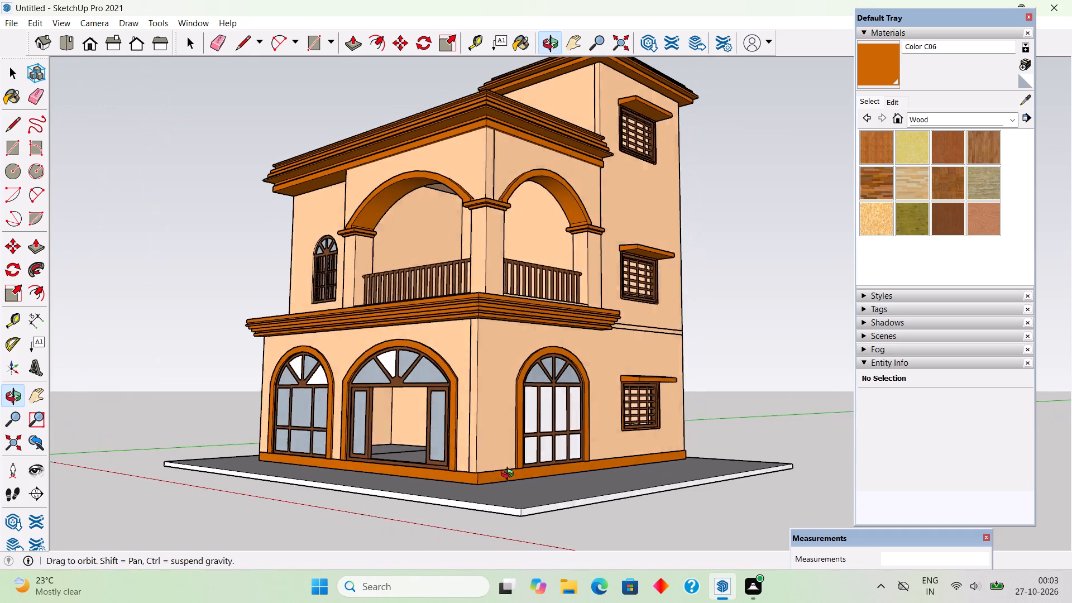
{"action": "middle_click_drag", "start_coordinate": [510, 475], "coordinate": [524, 480]}
{"action": "key", "text": "space"}
{"action": "scroll", "coordinate": [365, 238], "scroll_direction": "down", "scroll_amount": 4}
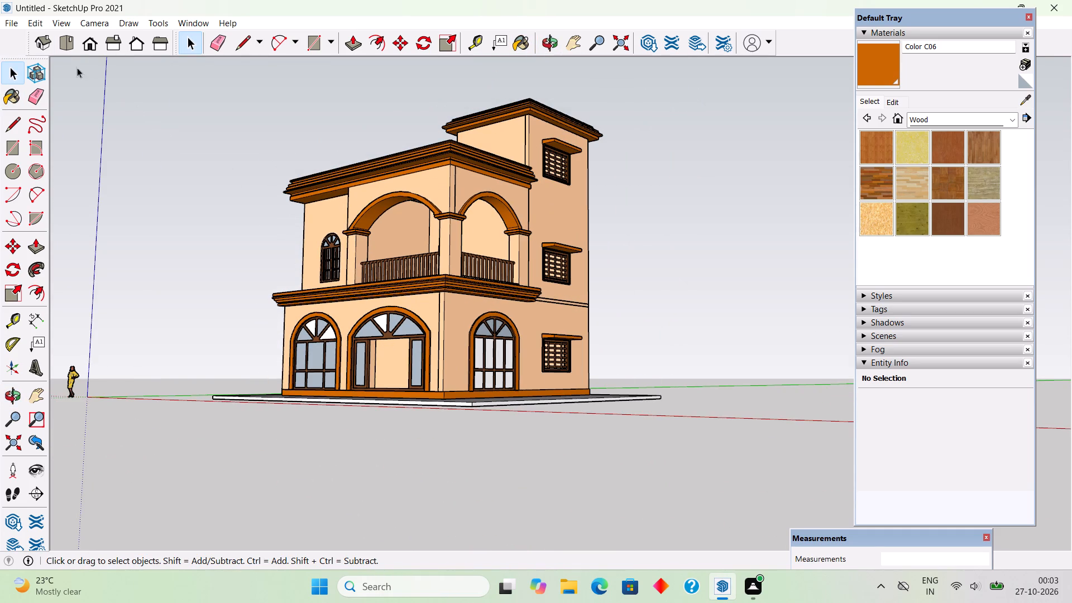
{"action": "left_click", "coordinate": [28, 23]}
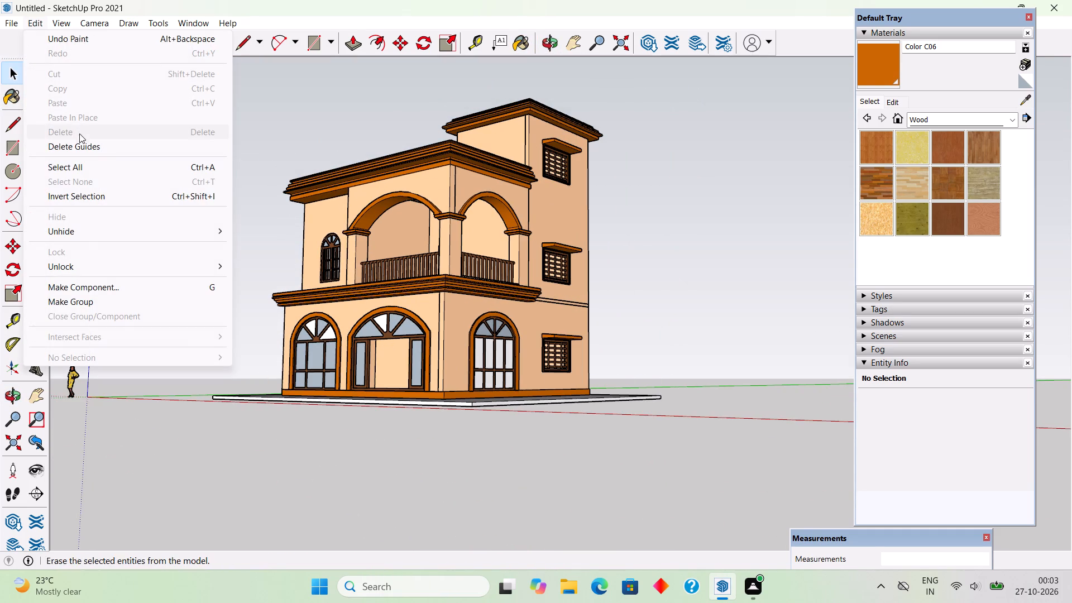
{"action": "left_click", "coordinate": [107, 228]}
{"action": "left_click", "coordinate": [266, 259]}
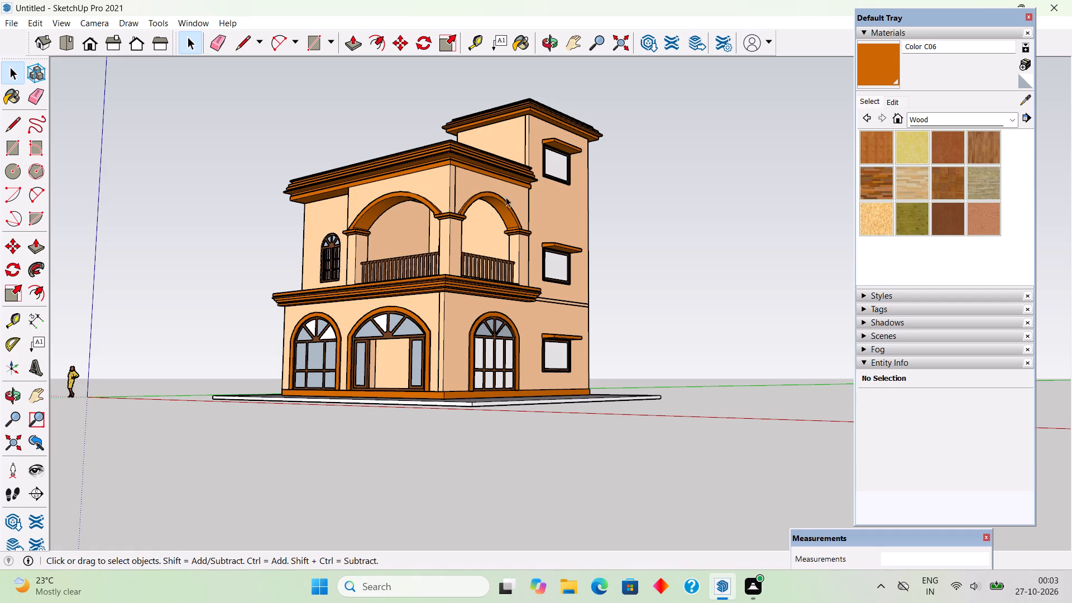
Paint the panes of all three tower side windows with Translucent Glass Gray from the Glass and Mirrors materials.
{"action": "middle_click_drag", "start_coordinate": [591, 177], "coordinate": [702, 275]}
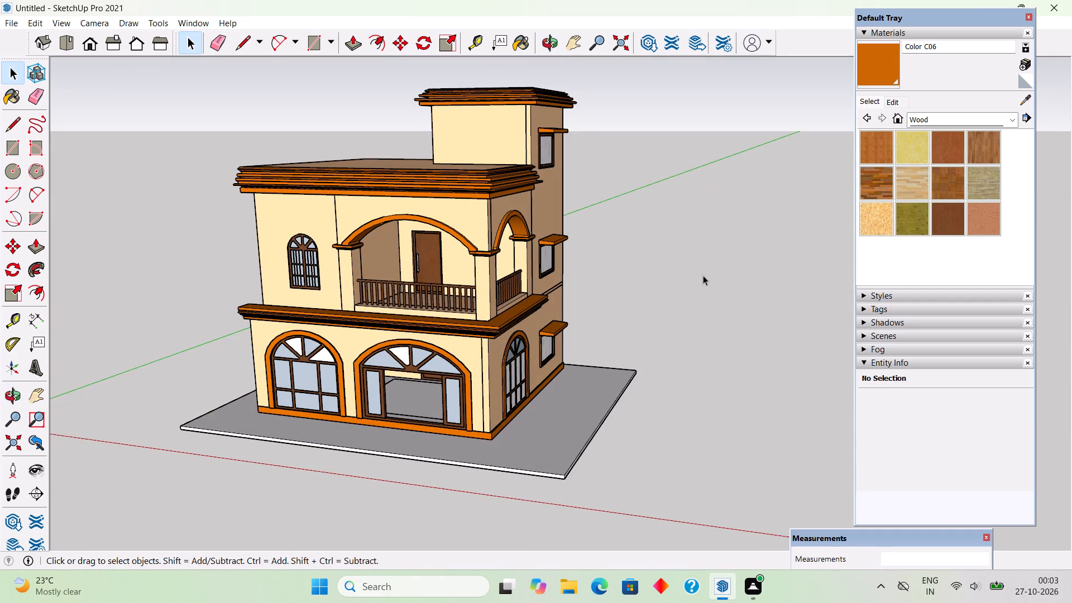
{"action": "left_click", "coordinate": [942, 116]}
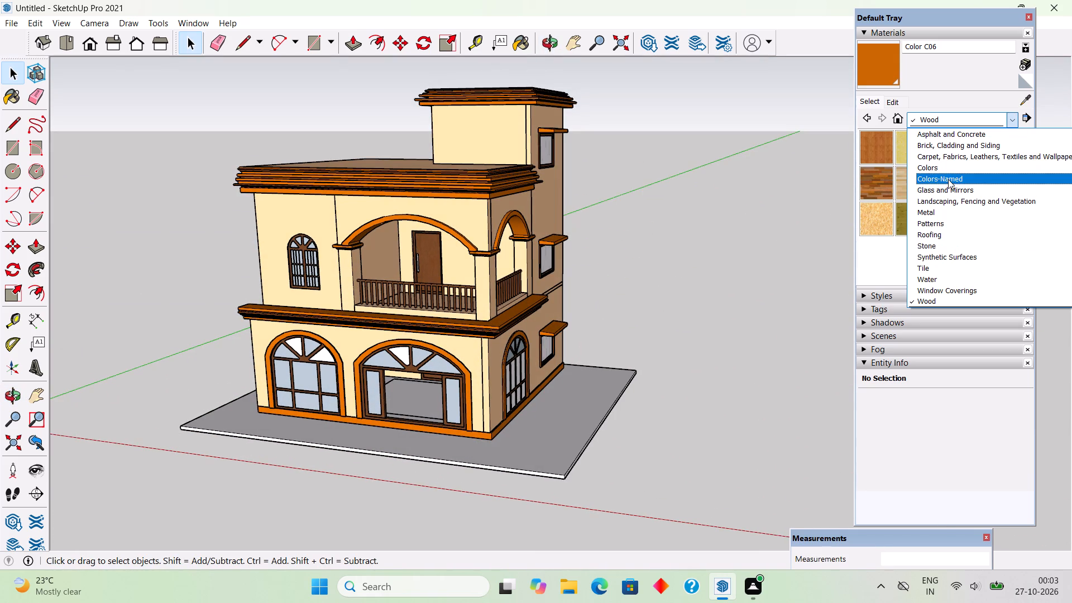
{"action": "left_click", "coordinate": [948, 185]}
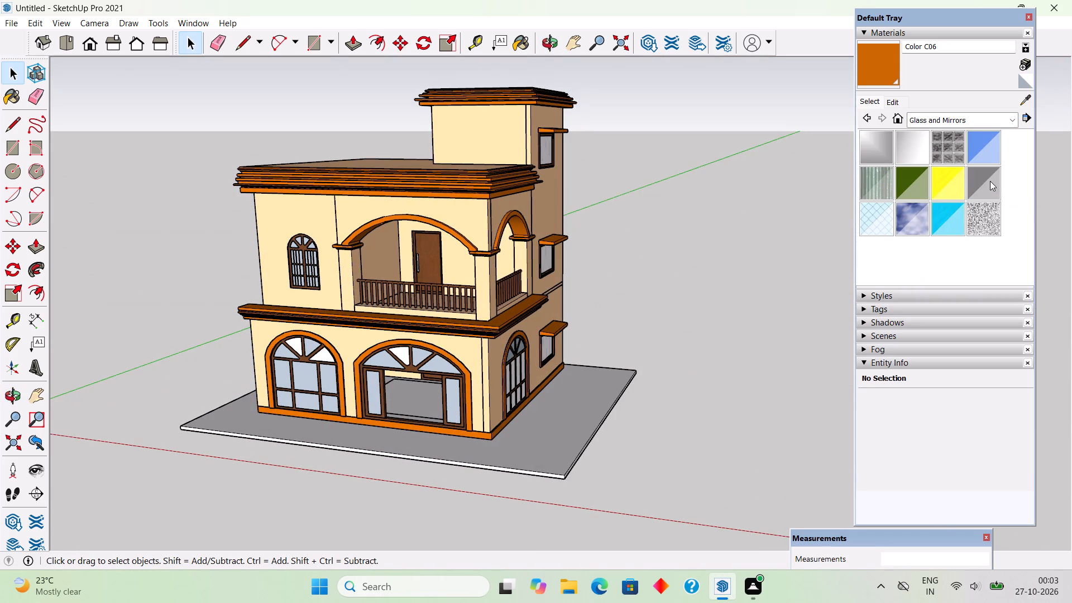
{"action": "left_click", "coordinate": [989, 180]}
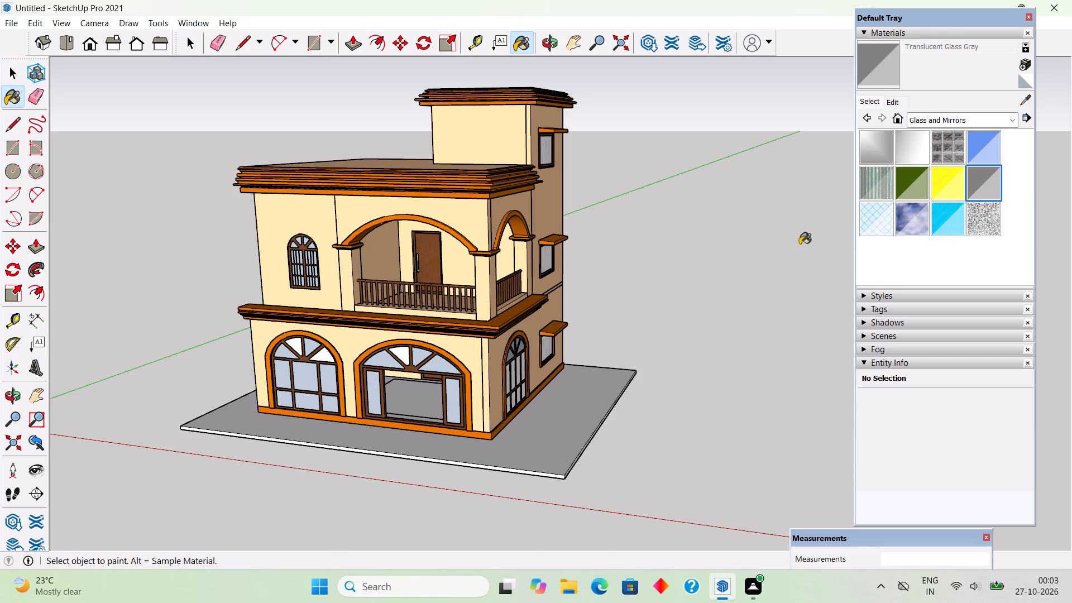
{"action": "scroll", "coordinate": [694, 253], "scroll_direction": "up", "scroll_amount": 3}
{"action": "scroll", "coordinate": [546, 256], "scroll_direction": "up", "scroll_amount": 1}
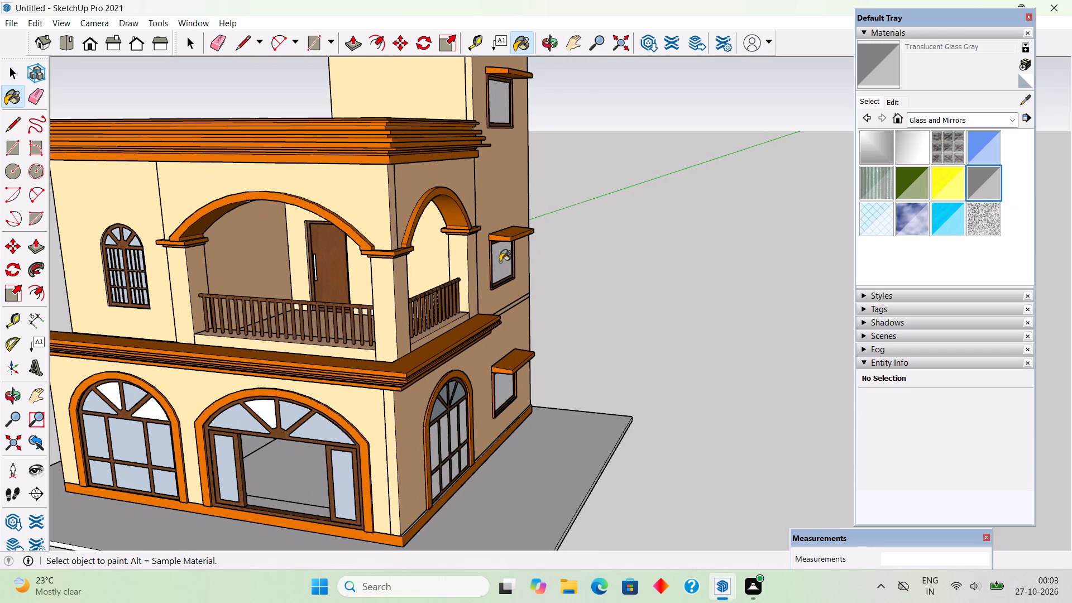
{"action": "left_click", "coordinate": [505, 262]}
{"action": "left_click", "coordinate": [500, 100]}
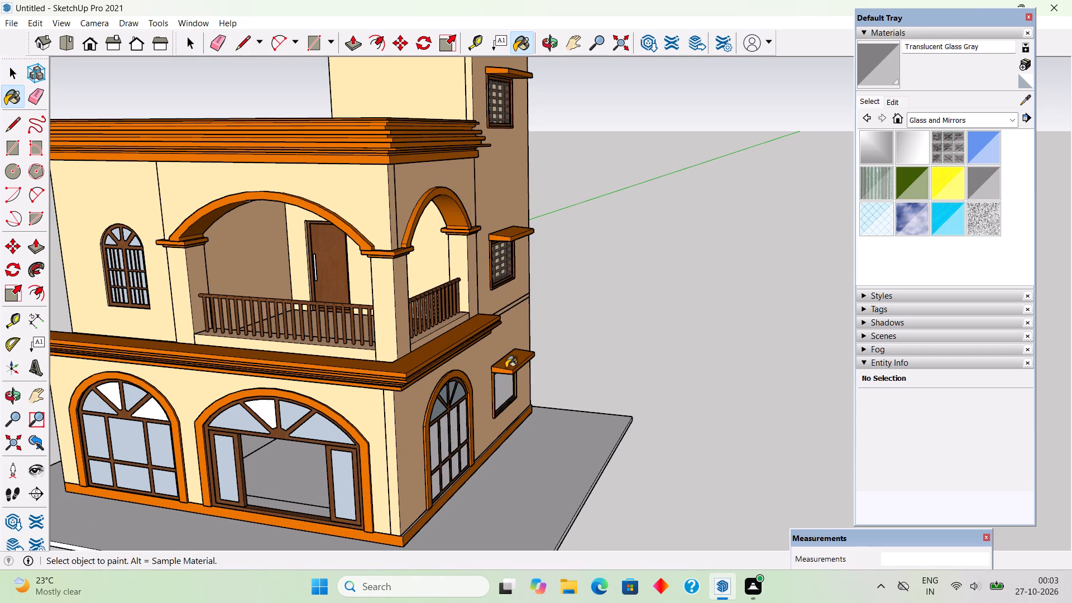
{"action": "left_click", "coordinate": [501, 388]}
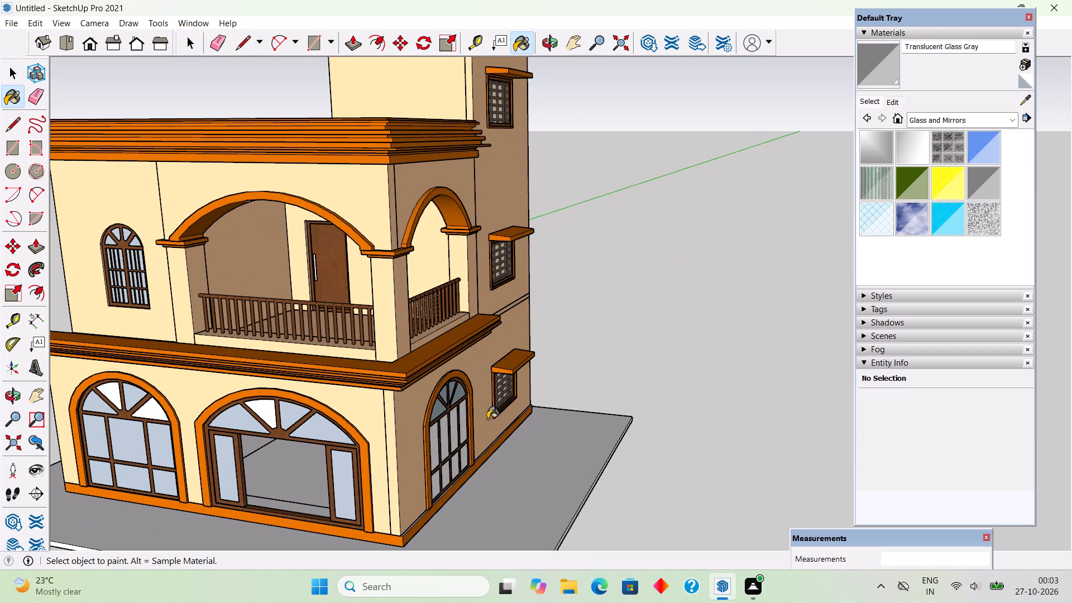
Edit the Translucent Glass Gray material, lightening its colour to a slightly paler grey.
{"action": "middle_click_drag", "start_coordinate": [474, 399], "coordinate": [337, 276]}
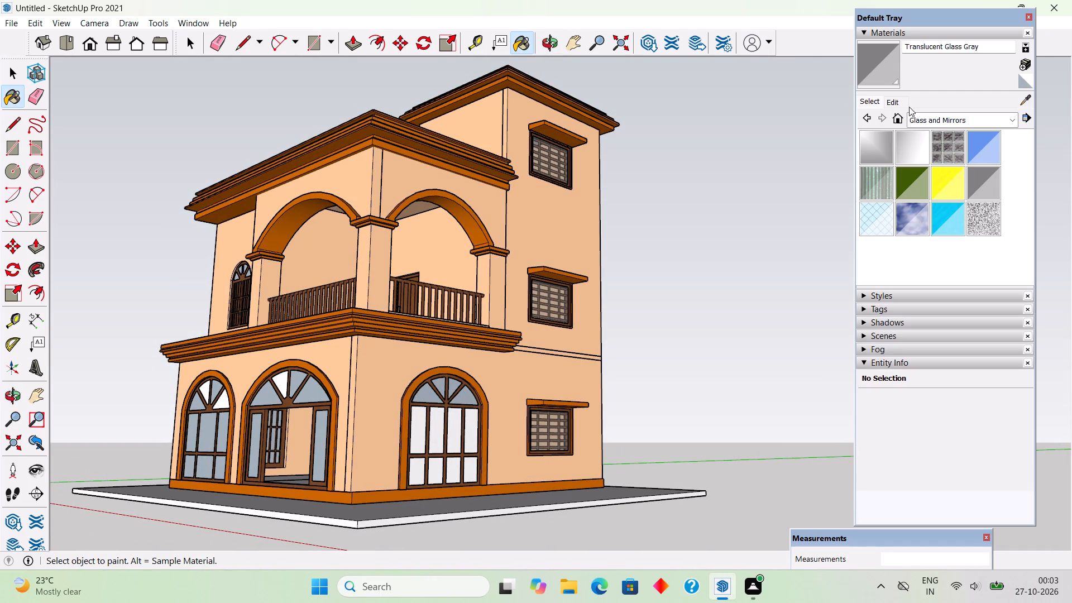
{"action": "left_click", "coordinate": [894, 101]}
{"action": "left_click_drag", "start_coordinate": [935, 178], "coordinate": [932, 145]}
{"action": "left_click_drag", "start_coordinate": [923, 181], "coordinate": [924, 178]}
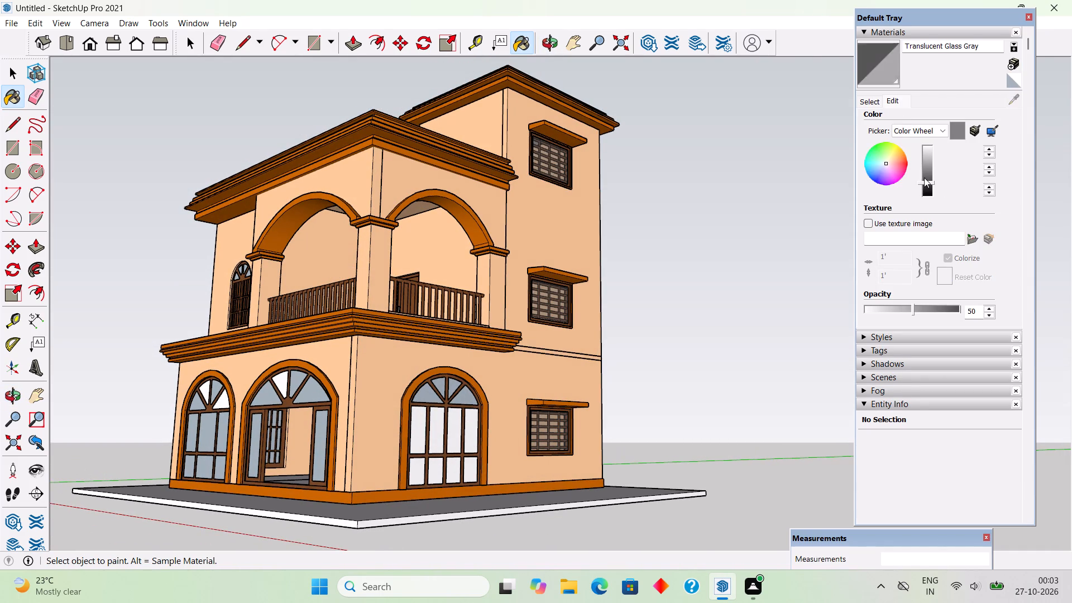
{"action": "left_click_drag", "start_coordinate": [924, 178], "coordinate": [931, 166]}
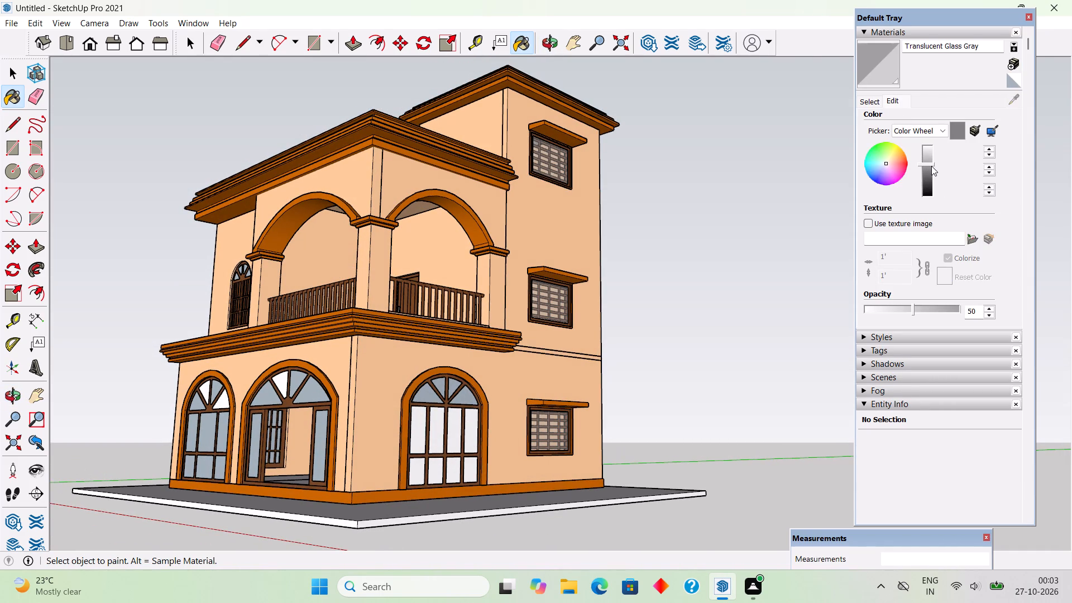
{"action": "left_click_drag", "start_coordinate": [931, 166], "coordinate": [933, 164]}
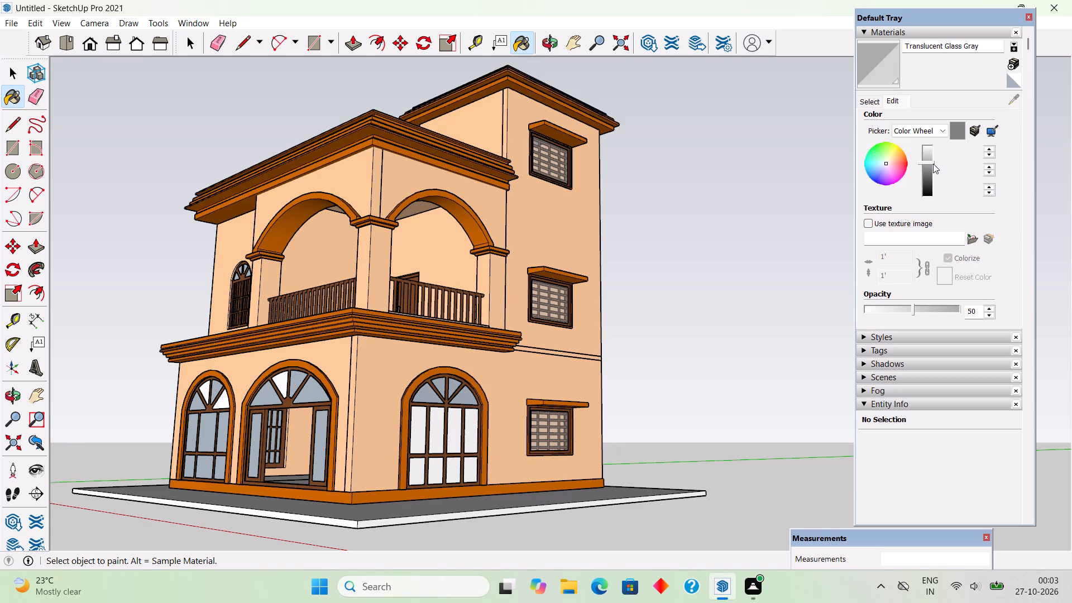
{"action": "left_click_drag", "start_coordinate": [933, 164], "coordinate": [933, 167]}
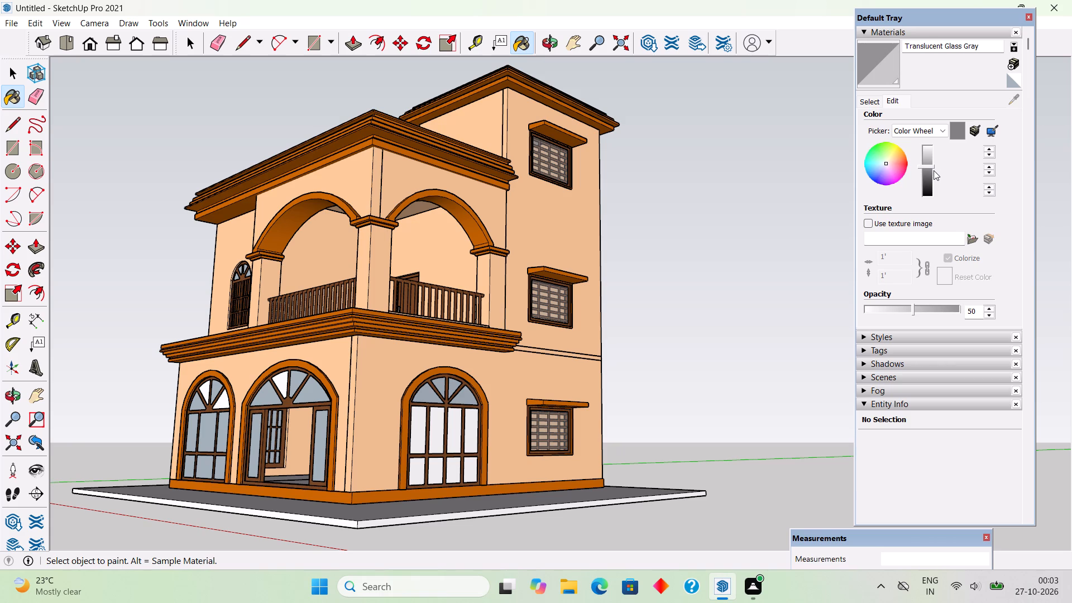
{"action": "left_click", "coordinate": [934, 164]}
Paint all fan-light, upper and lower panes of the ground-floor arched window on the tower side with Translucent Glass Gray.
{"action": "middle_click_drag", "start_coordinate": [729, 246], "coordinate": [441, 337]}
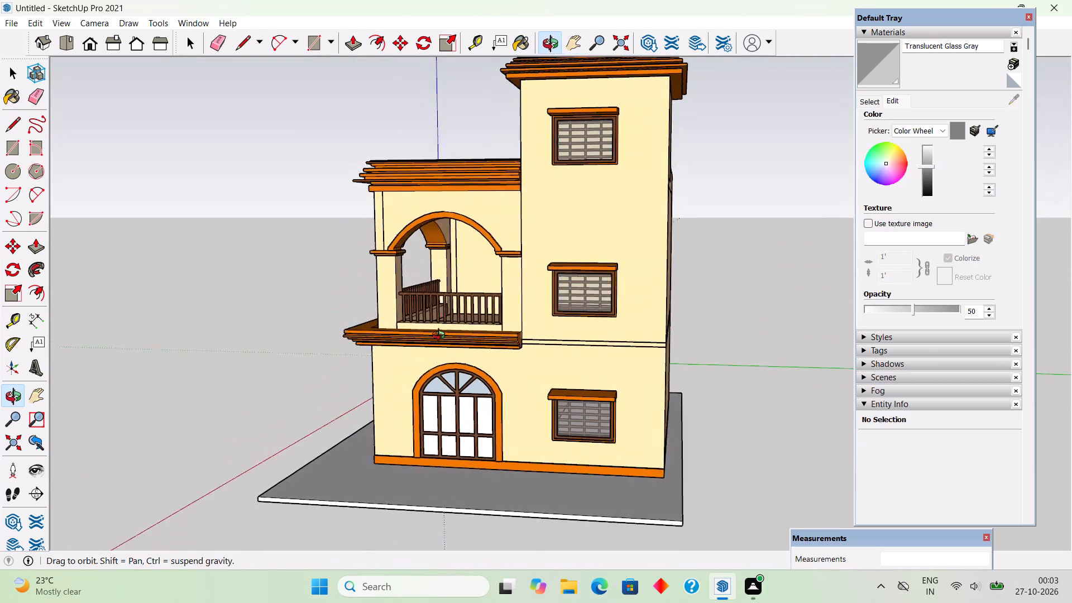
{"action": "middle_click_drag", "start_coordinate": [441, 337], "coordinate": [734, 329]}
{"action": "scroll", "coordinate": [734, 329], "scroll_direction": "up", "scroll_amount": 2}
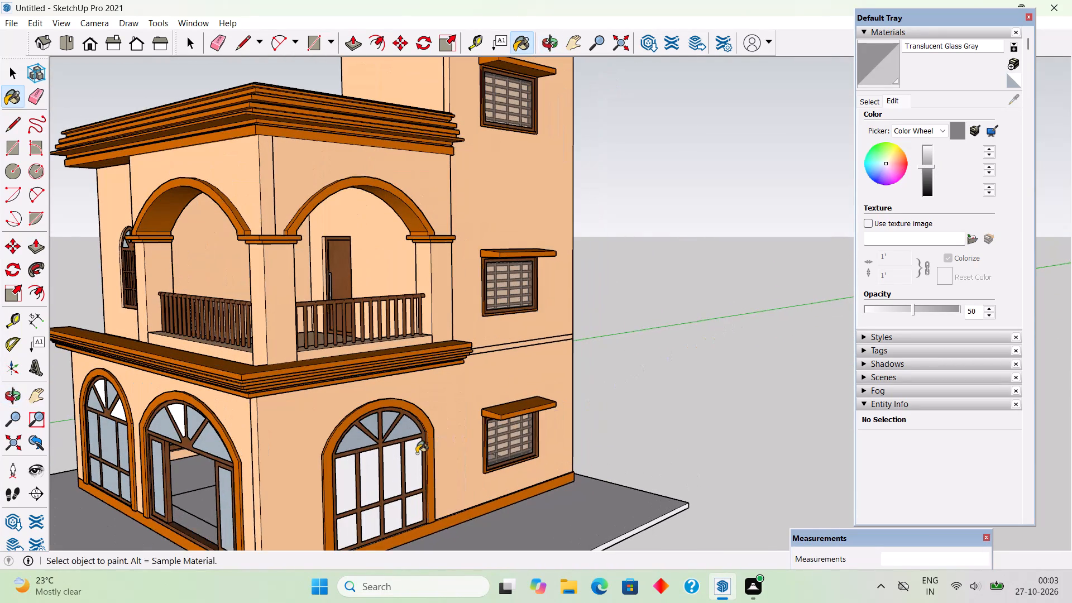
{"action": "scroll", "coordinate": [414, 453], "scroll_direction": "up", "scroll_amount": 4}
{"action": "left_click", "coordinate": [414, 453]}
{"action": "left_click", "coordinate": [405, 418]}
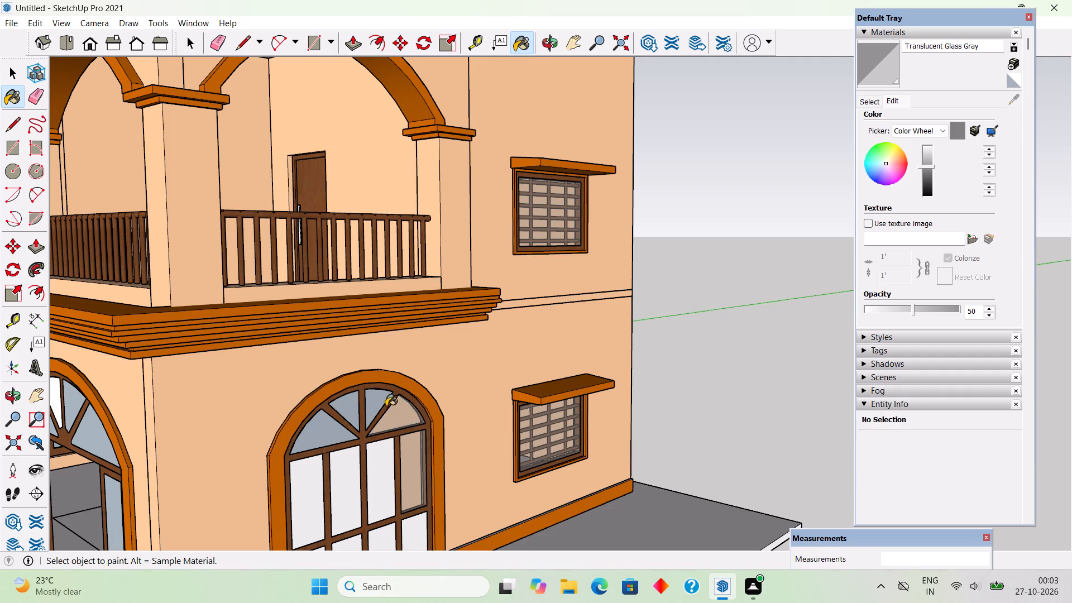
{"action": "left_click", "coordinate": [376, 404]}
{"action": "left_click", "coordinate": [348, 402]}
{"action": "left_click", "coordinate": [322, 424]}
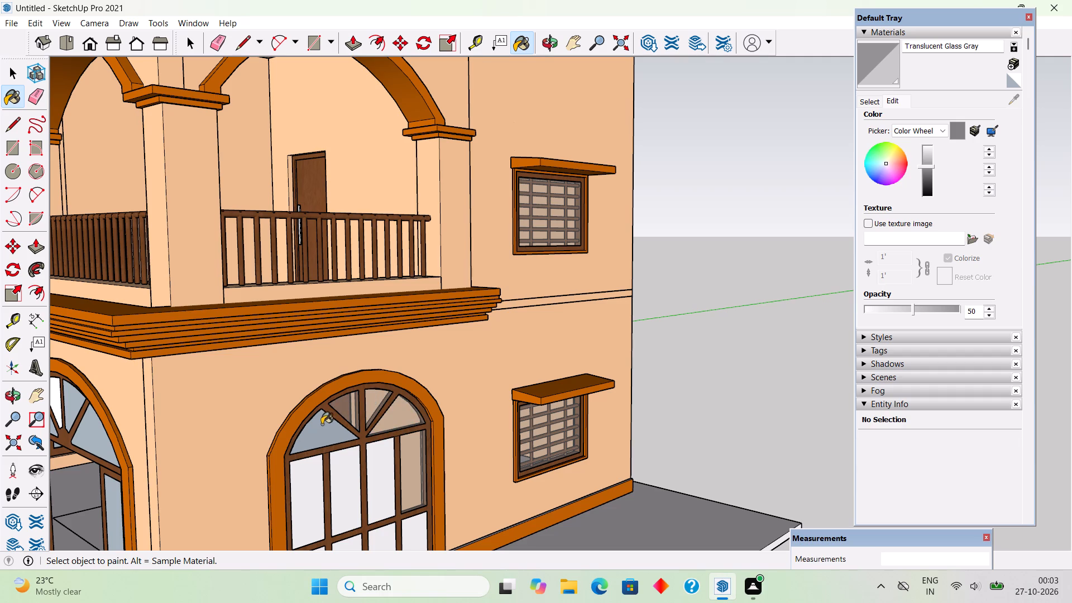
{"action": "left_click", "coordinate": [311, 472]}
{"action": "left_click", "coordinate": [356, 477]}
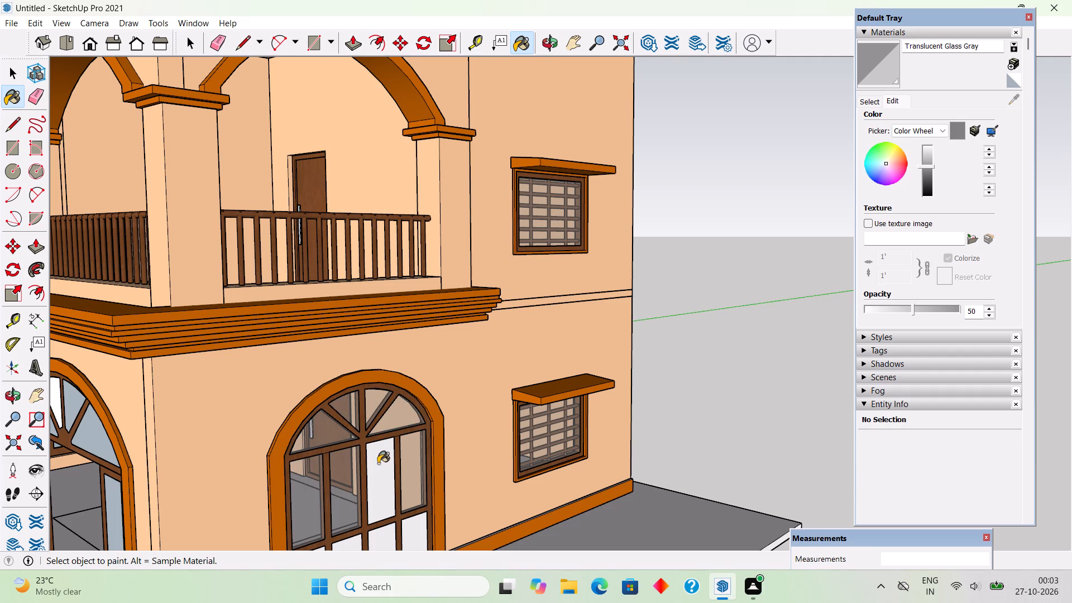
{"action": "left_click", "coordinate": [378, 463]}
{"action": "scroll", "coordinate": [385, 265], "scroll_direction": "down", "scroll_amount": 5}
{"action": "scroll", "coordinate": [374, 468], "scroll_direction": "up", "scroll_amount": 5}
{"action": "left_click", "coordinate": [360, 432]}
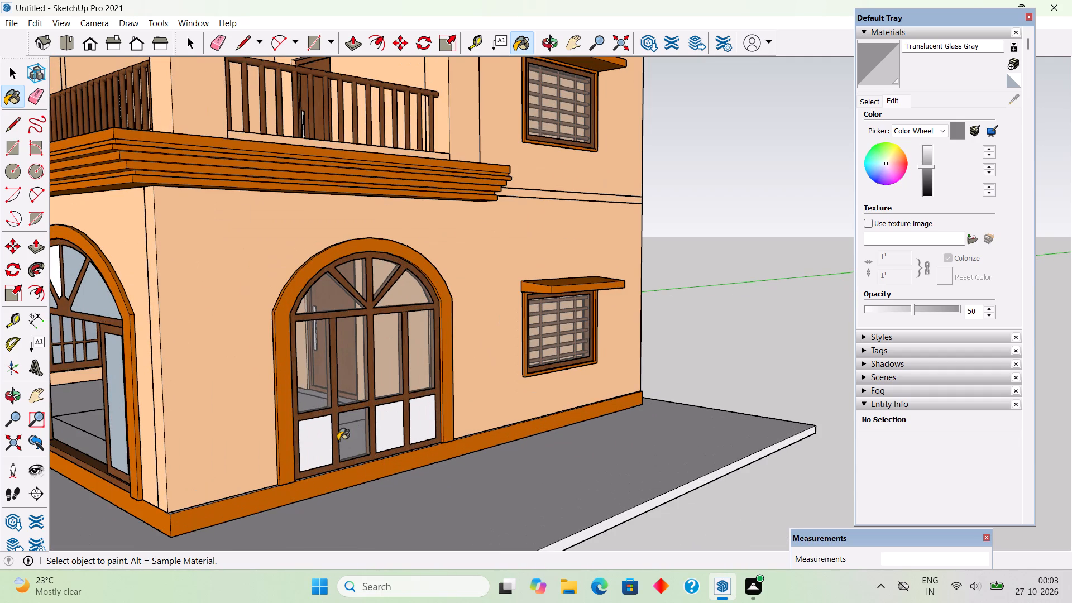
{"action": "left_click", "coordinate": [315, 441]}
{"action": "left_click", "coordinate": [390, 426]}
{"action": "left_click", "coordinate": [425, 420]}
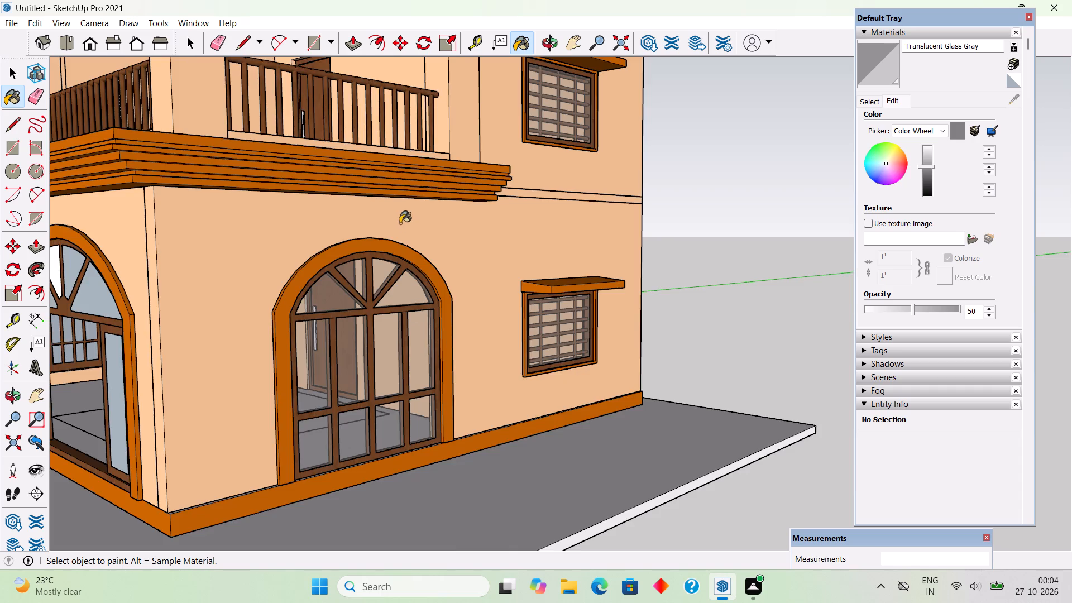
Paint all rectangular and fan-light panes of the ground-floor arched window beside the front entrance with Translucent Glass Gray.
{"action": "scroll", "coordinate": [400, 223], "scroll_direction": "down", "scroll_amount": 5}
{"action": "scroll", "coordinate": [257, 362], "scroll_direction": "down", "scroll_amount": 3}
{"action": "scroll", "coordinate": [209, 347], "scroll_direction": "down", "scroll_amount": 3}
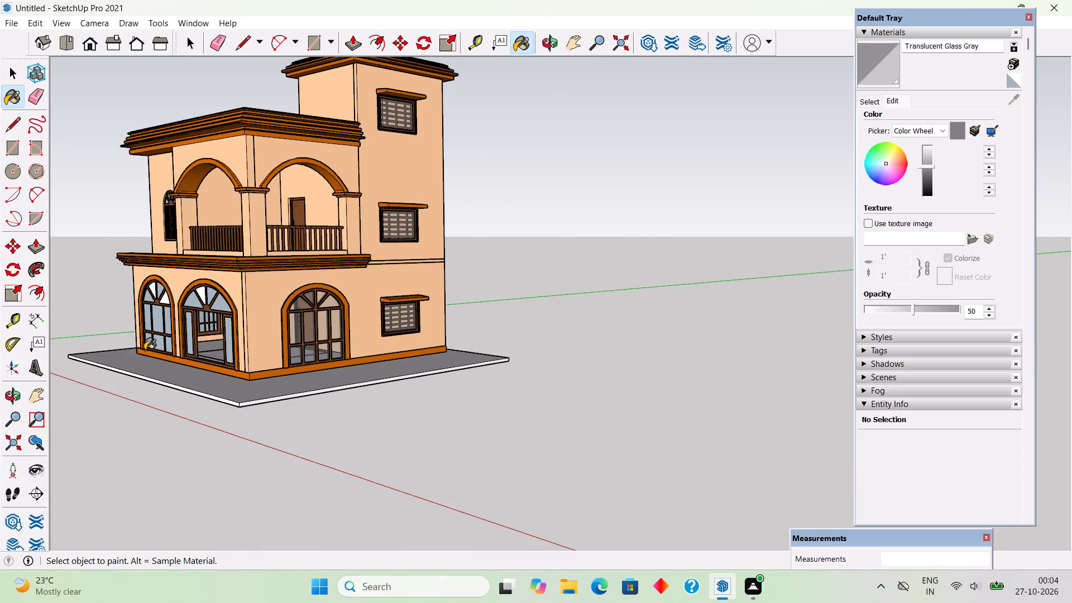
{"action": "middle_click_drag", "start_coordinate": [195, 350], "coordinate": [421, 343]}
{"action": "scroll", "coordinate": [423, 342], "scroll_direction": "down", "scroll_amount": 4}
{"action": "scroll", "coordinate": [114, 363], "scroll_direction": "up", "scroll_amount": 10}
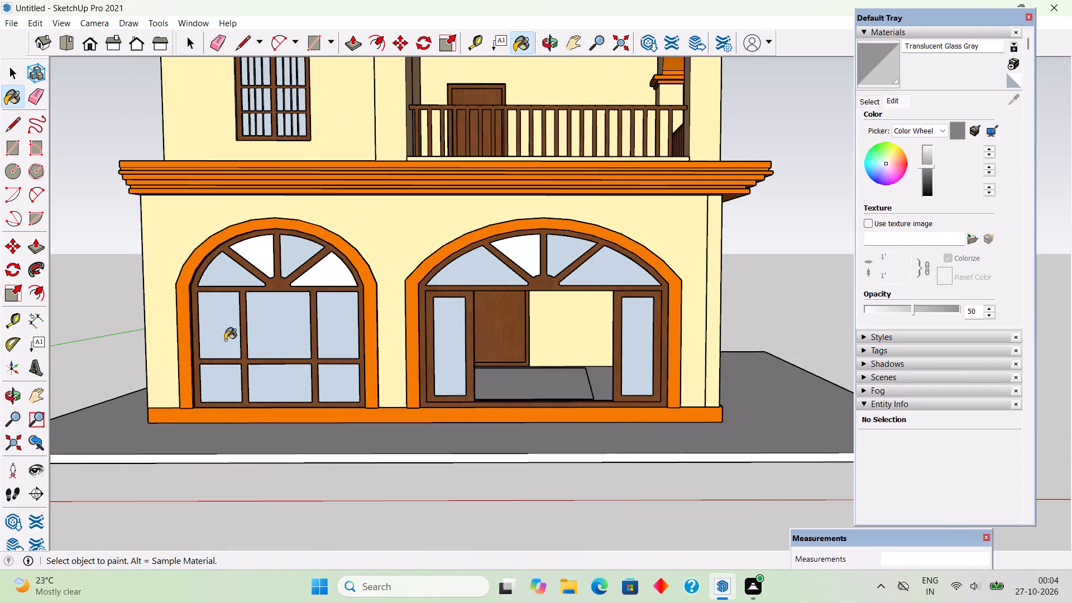
{"action": "left_click", "coordinate": [227, 338]}
{"action": "left_click", "coordinate": [223, 374]}
{"action": "left_click", "coordinate": [277, 348]}
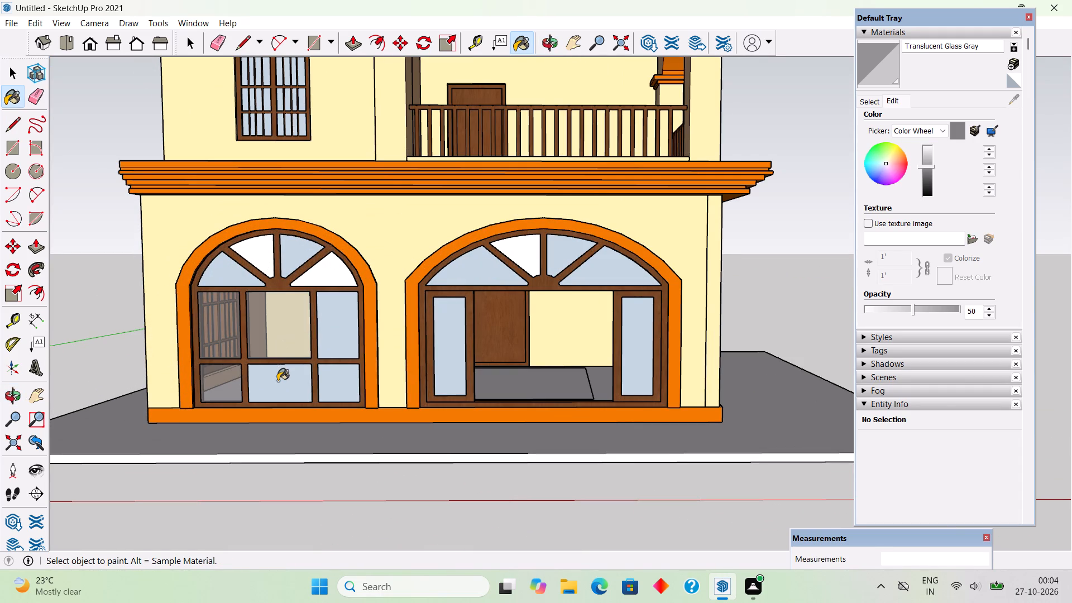
{"action": "left_click", "coordinate": [277, 381]}
{"action": "left_click", "coordinate": [322, 385]}
{"action": "left_click", "coordinate": [338, 345]}
{"action": "left_click", "coordinate": [338, 280]}
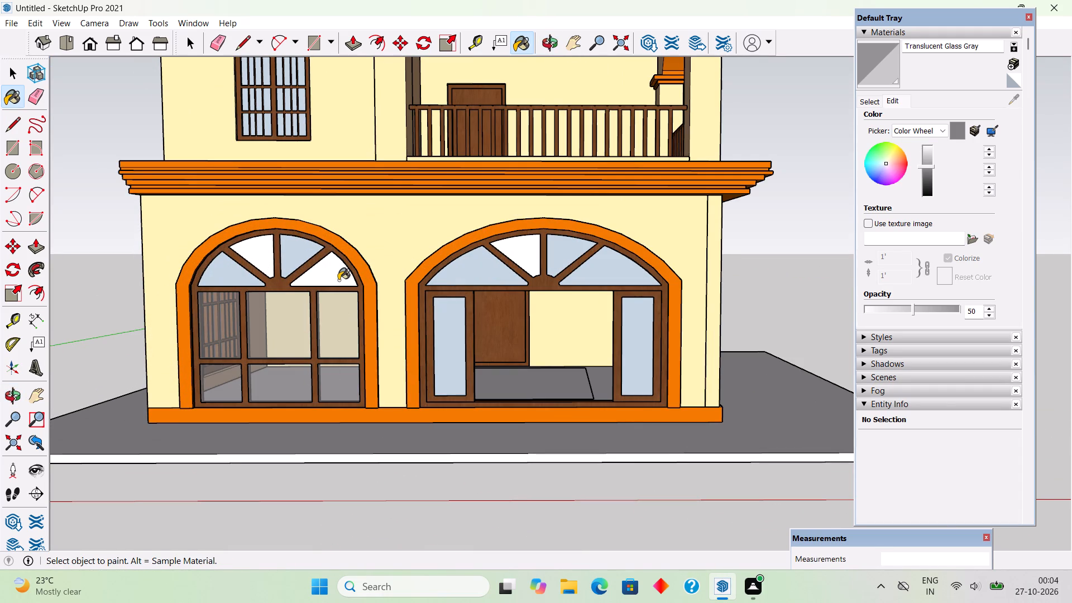
{"action": "left_click", "coordinate": [299, 251]}
{"action": "left_click", "coordinate": [260, 250]}
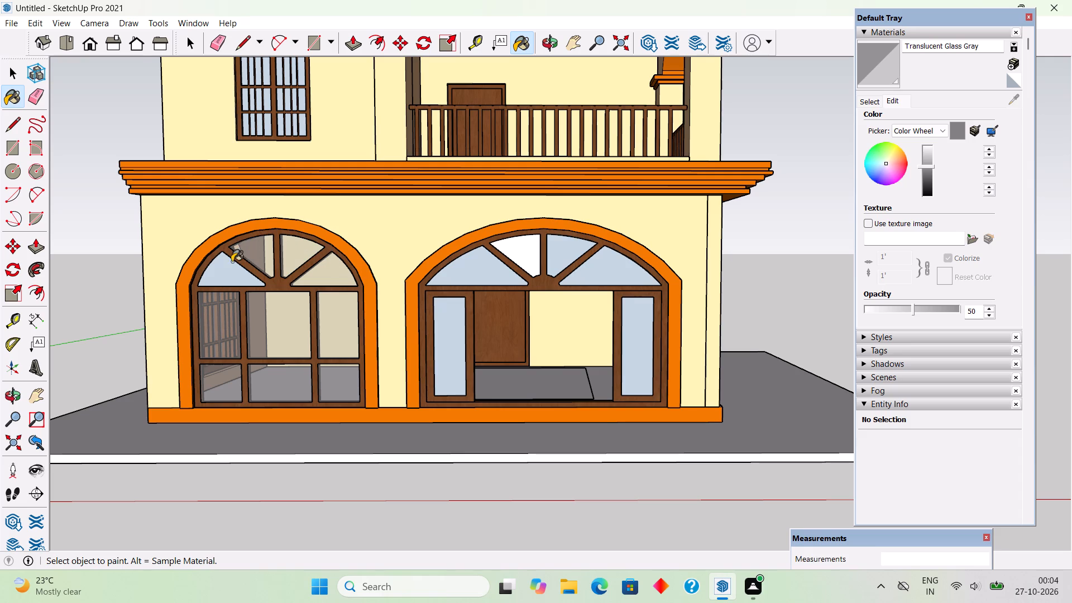
{"action": "left_click", "coordinate": [226, 269]}
Paint the fan-light panes and both side panes of the arched front entrance with Translucent Glass Gray.
{"action": "left_click", "coordinate": [475, 279]}
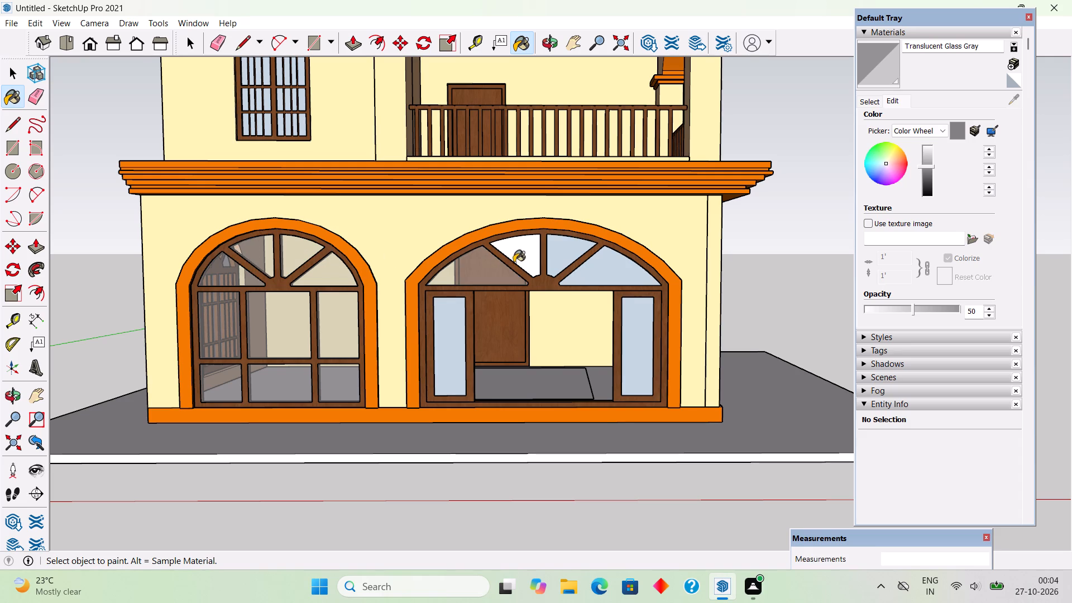
{"action": "left_click", "coordinate": [522, 258]}
{"action": "left_click", "coordinate": [558, 256]}
{"action": "left_click", "coordinate": [617, 280]}
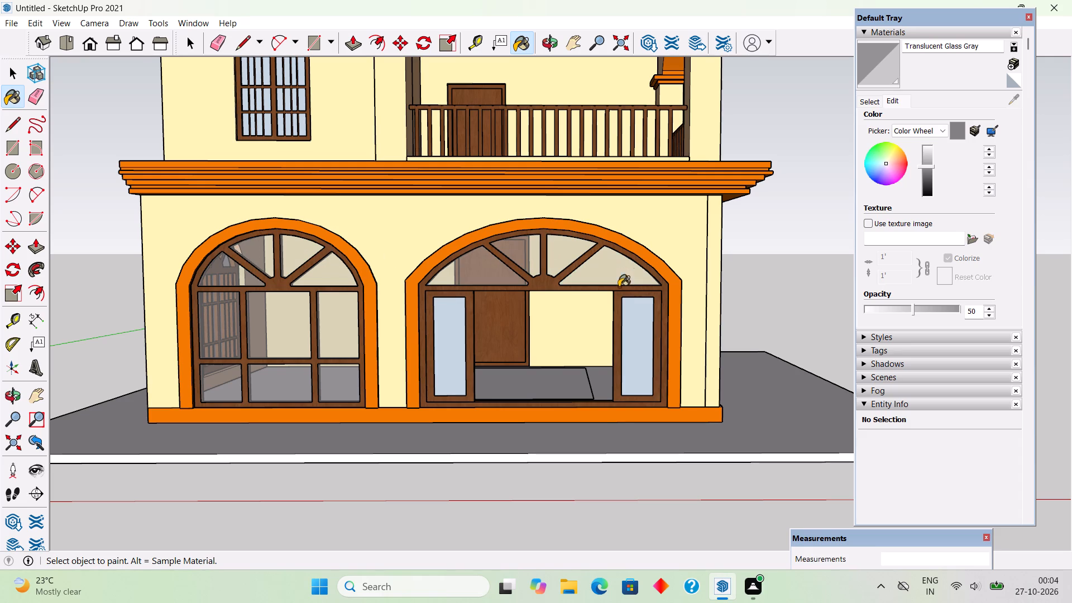
{"action": "left_click", "coordinate": [631, 340]}
{"action": "left_click", "coordinate": [450, 333]}
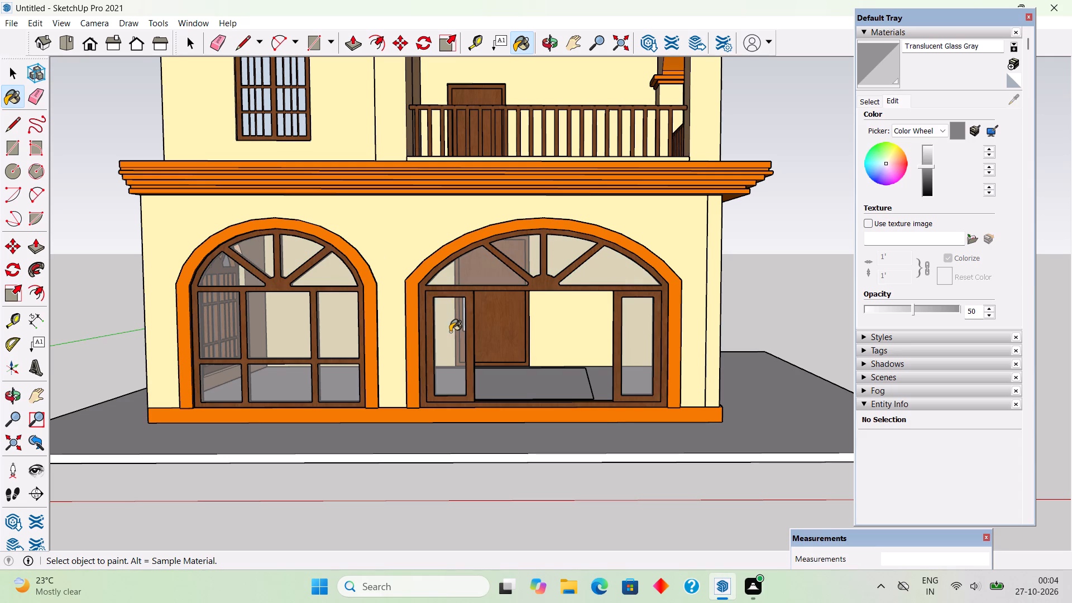
{"action": "scroll", "coordinate": [450, 332], "scroll_direction": "down", "scroll_amount": 6}
{"action": "middle_click_drag", "start_coordinate": [370, 402], "coordinate": [641, 414]}
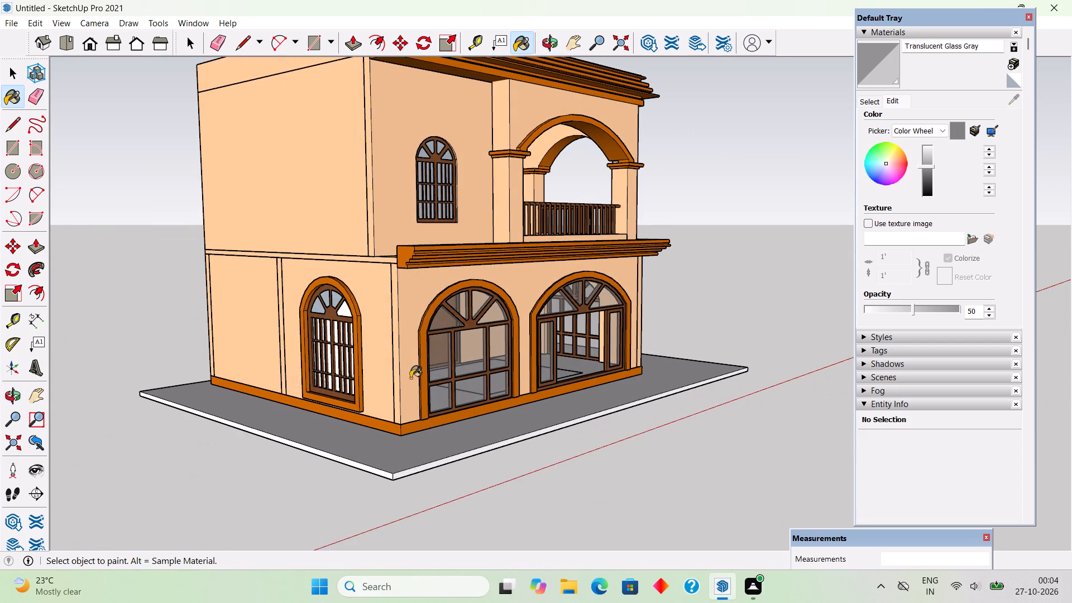
Paint the rectangular and fan-light panes of the side wall's ground-floor arched window with Translucent Glass Gray.
{"action": "middle_click_drag", "start_coordinate": [281, 363], "coordinate": [521, 382]}
{"action": "scroll", "coordinate": [534, 379], "scroll_direction": "up", "scroll_amount": 6}
{"action": "scroll", "coordinate": [462, 366], "scroll_direction": "up", "scroll_amount": 4}
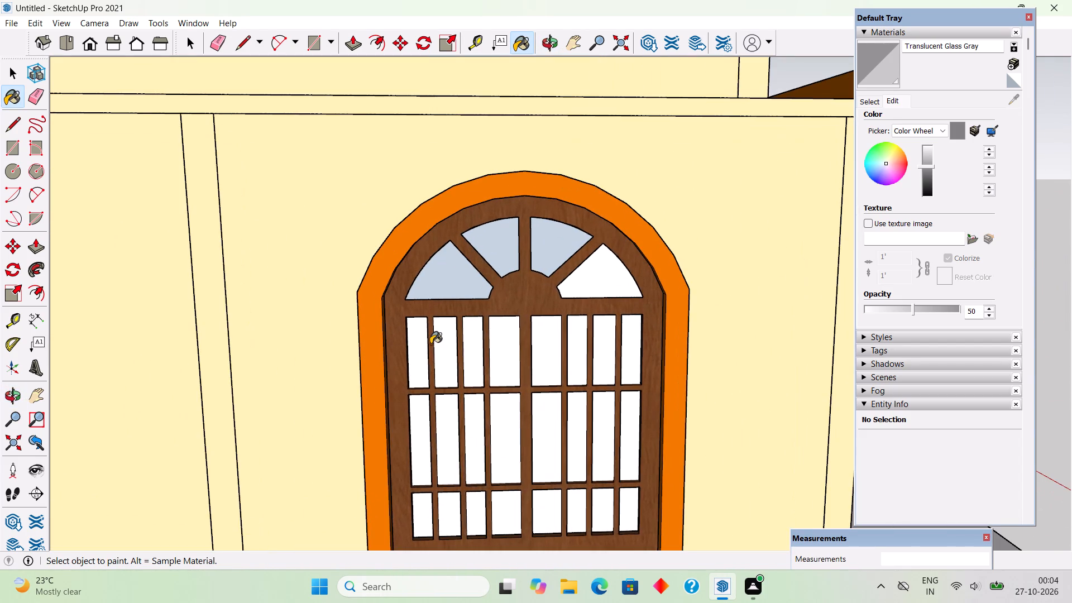
{"action": "left_click", "coordinate": [438, 354]}
{"action": "left_click", "coordinate": [444, 281]}
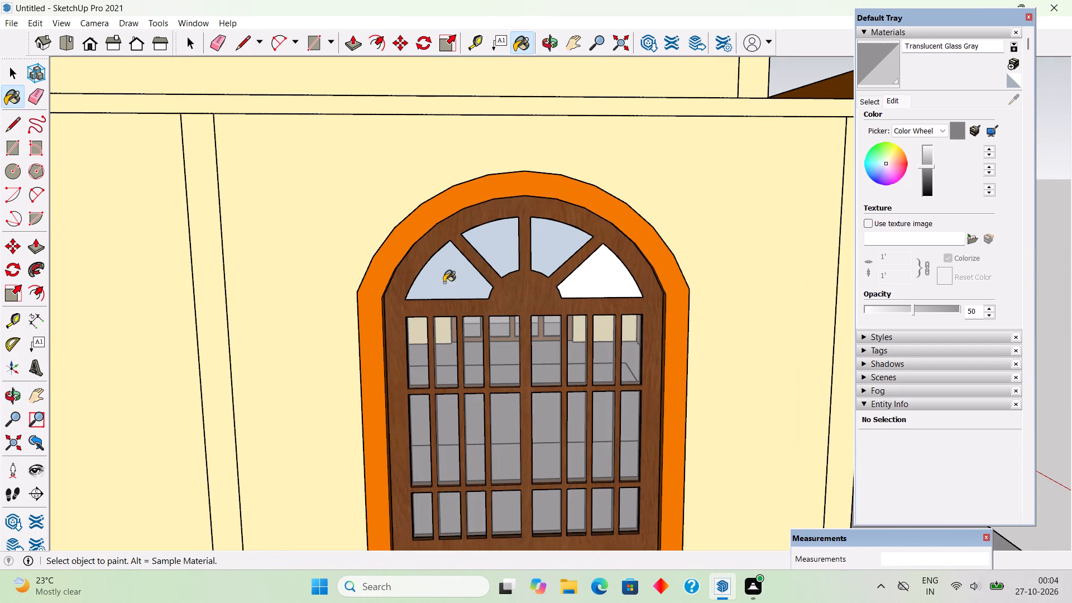
{"action": "left_click", "coordinate": [498, 253]}
{"action": "left_click", "coordinate": [543, 246]}
{"action": "left_click", "coordinate": [587, 271]}
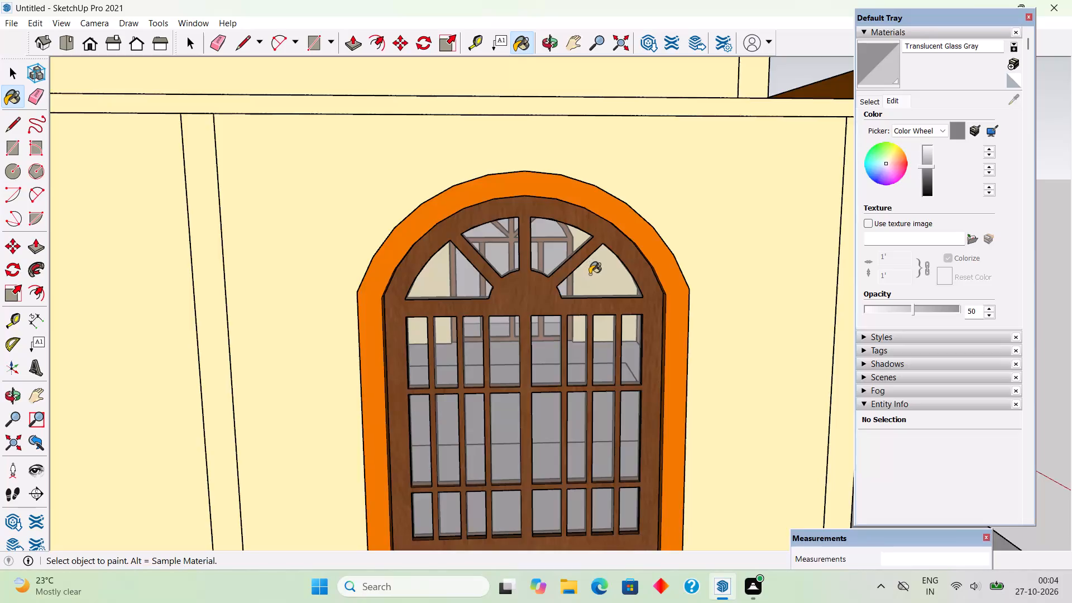
Paint the fan-light and rectangular panes of the upper-floor arched window beside the front balcony with Translucent Glass Gray.
{"action": "scroll", "coordinate": [590, 274], "scroll_direction": "down", "scroll_amount": 6}
{"action": "scroll", "coordinate": [635, 320], "scroll_direction": "down", "scroll_amount": 4}
{"action": "middle_click_drag", "start_coordinate": [666, 345], "coordinate": [329, 348]}
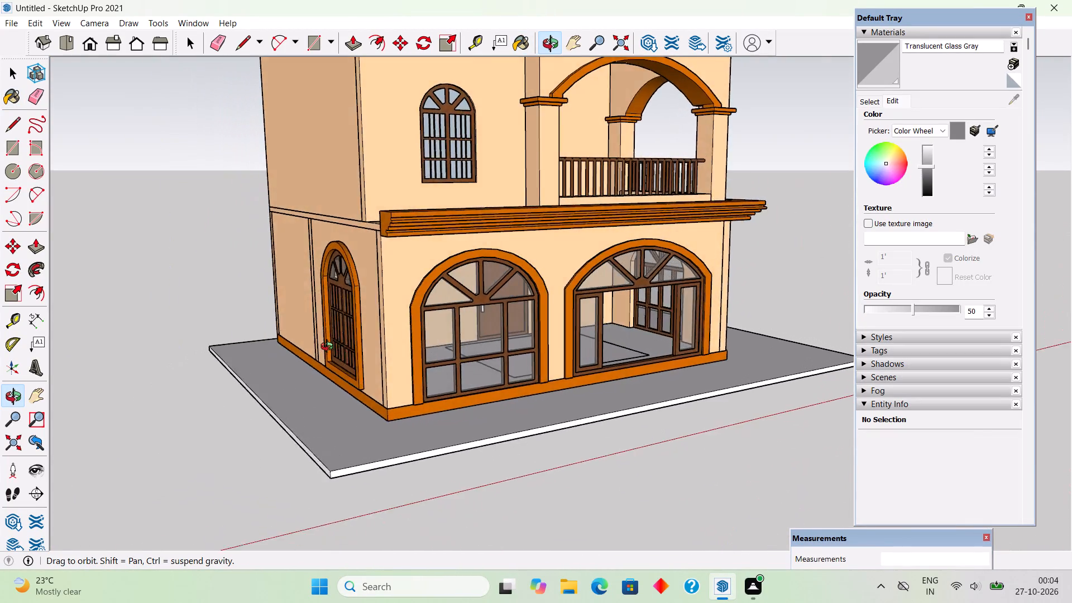
{"action": "middle_click_drag", "start_coordinate": [329, 348], "coordinate": [132, 370]}
{"action": "middle_click_drag", "start_coordinate": [456, 403], "coordinate": [253, 403]}
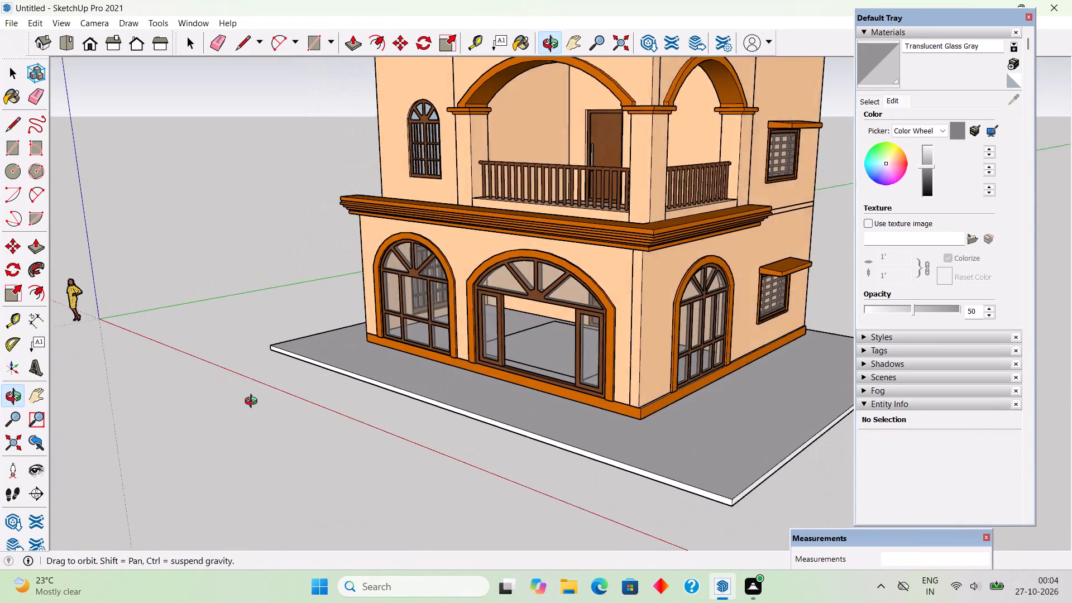
{"action": "middle_click_drag", "start_coordinate": [253, 403], "coordinate": [236, 396]}
{"action": "middle_click_drag", "start_coordinate": [457, 252], "coordinate": [691, 355]}
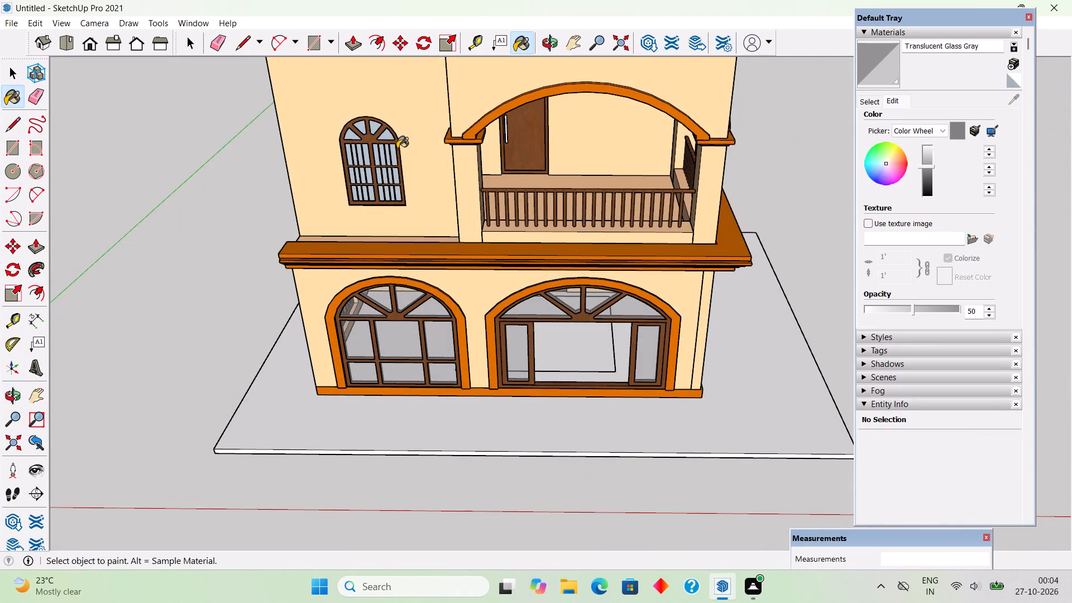
{"action": "scroll", "coordinate": [351, 121], "scroll_direction": "up", "scroll_amount": 5}
{"action": "scroll", "coordinate": [378, 168], "scroll_direction": "up", "scroll_amount": 8}
{"action": "left_click", "coordinate": [367, 87]}
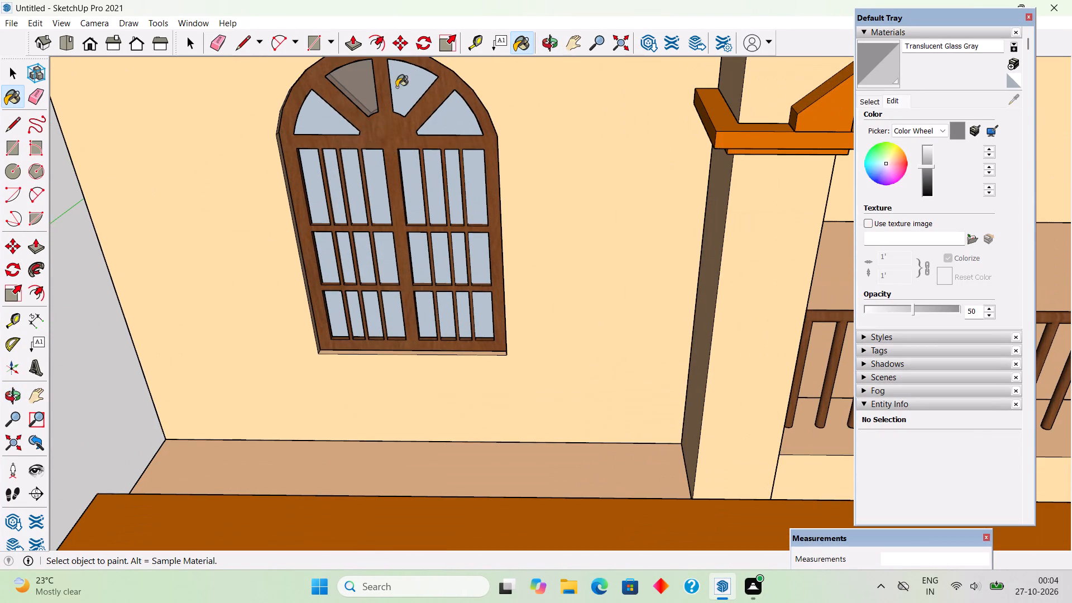
{"action": "left_click", "coordinate": [406, 89]}
{"action": "left_click", "coordinate": [452, 126]}
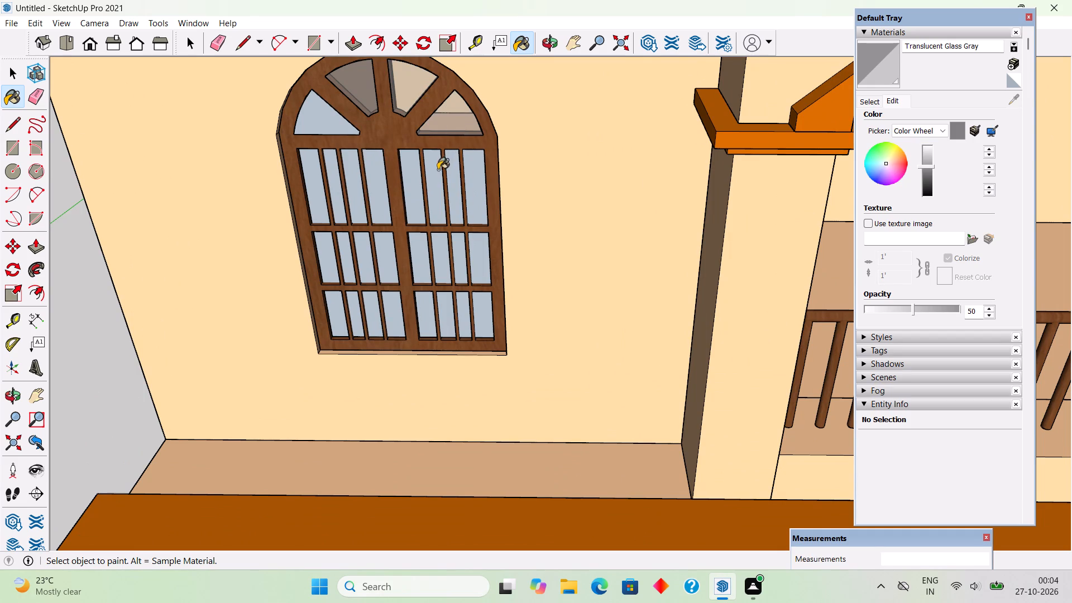
{"action": "left_click", "coordinate": [432, 174]}
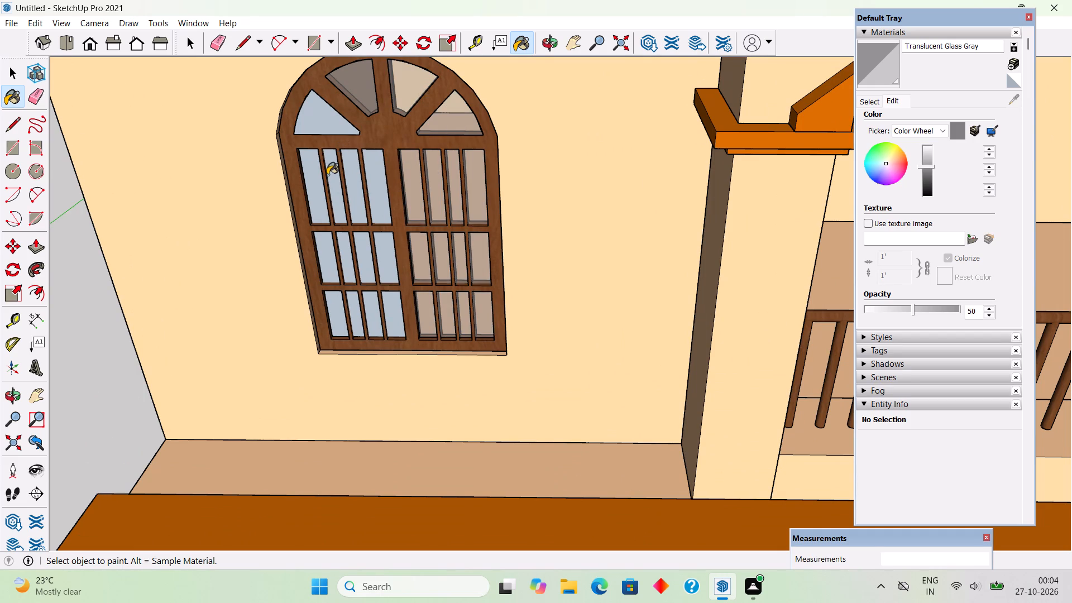
{"action": "left_click", "coordinate": [328, 175]}
{"action": "left_click", "coordinate": [317, 116]}
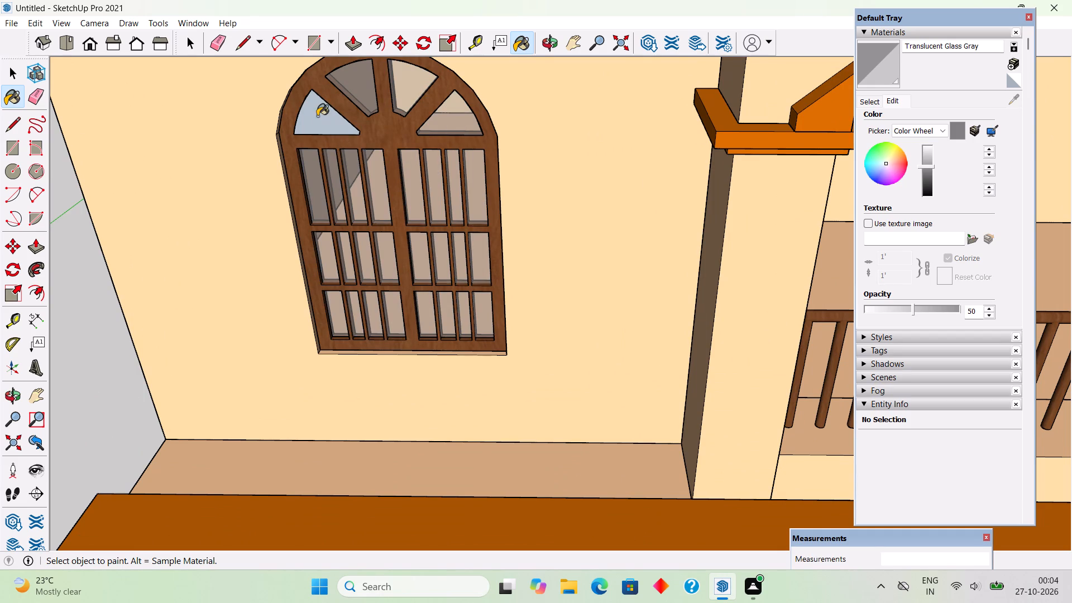
{"action": "scroll", "coordinate": [376, 223], "scroll_direction": "down", "scroll_amount": 6}
{"action": "middle_click_drag", "start_coordinate": [521, 317], "coordinate": [553, 166]}
{"action": "scroll", "coordinate": [555, 160], "scroll_direction": "down", "scroll_amount": 5}
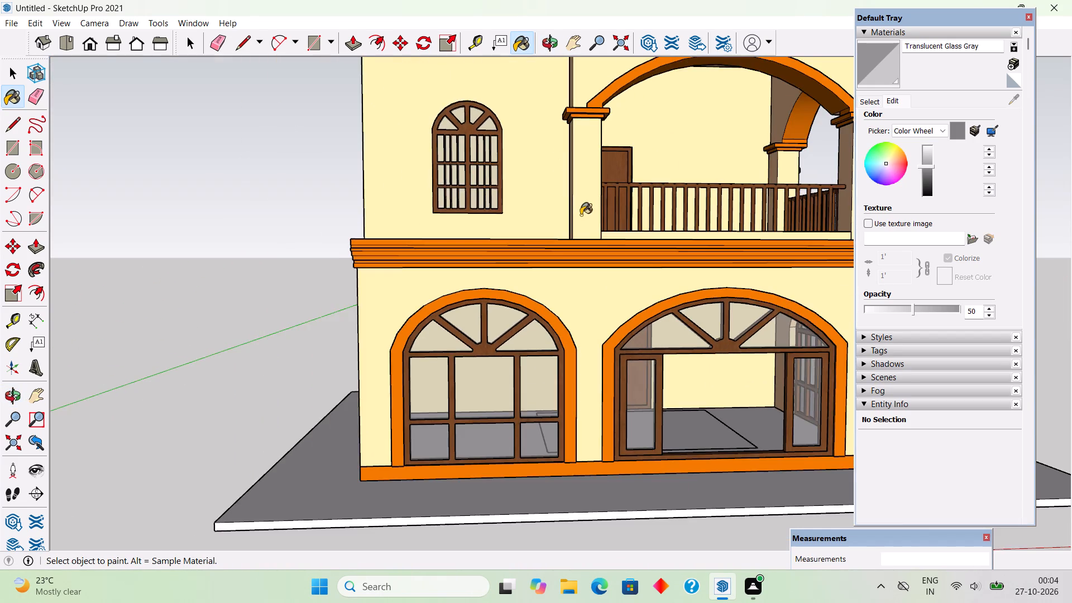
{"action": "middle_click_drag", "start_coordinate": [537, 200], "coordinate": [387, 214]}
{"action": "scroll", "coordinate": [387, 214], "scroll_direction": "down", "scroll_amount": 7}
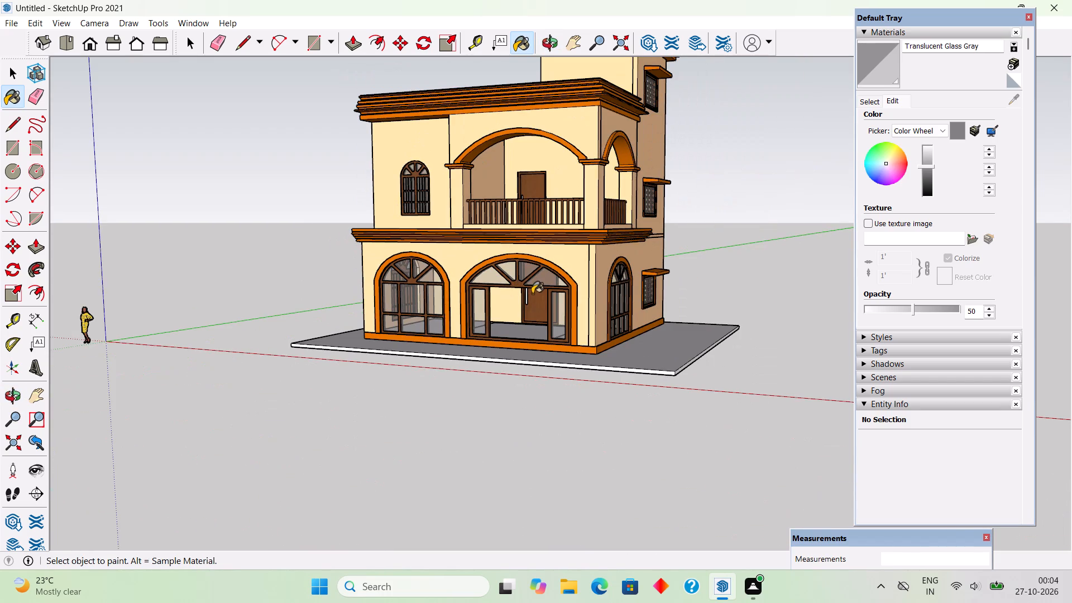
{"action": "key", "text": "space"}
Inspect the painted house from the front, the balcony corner and the tower side.
{"action": "scroll", "coordinate": [592, 286], "scroll_direction": "down", "scroll_amount": 4}
{"action": "middle_click_drag", "start_coordinate": [578, 290], "coordinate": [618, 256]}
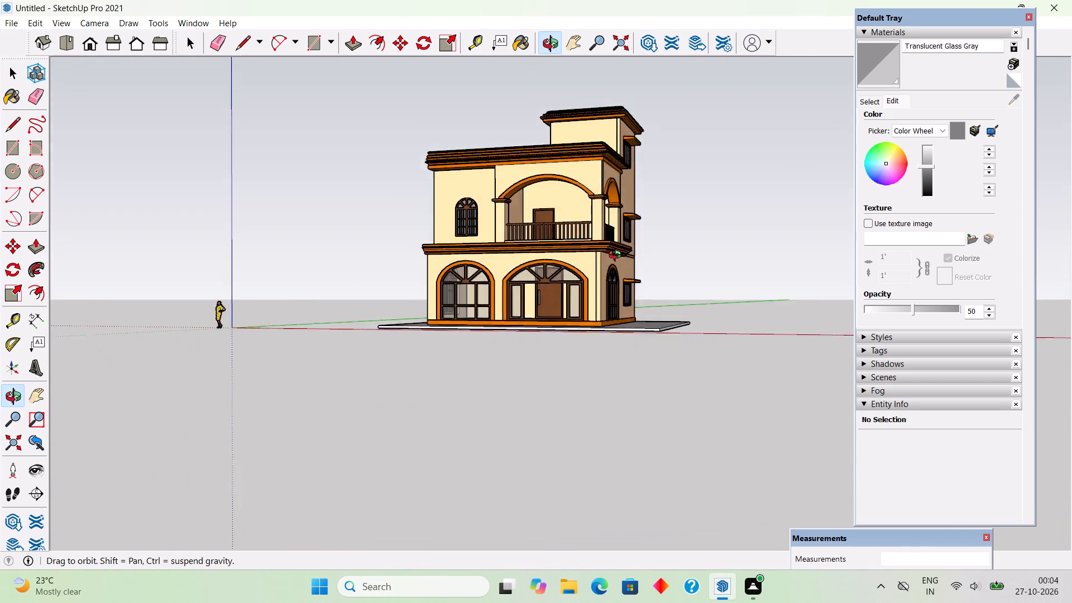
{"action": "middle_click_drag", "start_coordinate": [618, 256], "coordinate": [684, 269]}
{"action": "scroll", "coordinate": [684, 269], "scroll_direction": "up", "scroll_amount": 2}
{"action": "scroll", "coordinate": [677, 252], "scroll_direction": "down", "scroll_amount": 4}
{"action": "scroll", "coordinate": [562, 133], "scroll_direction": "up", "scroll_amount": 5}
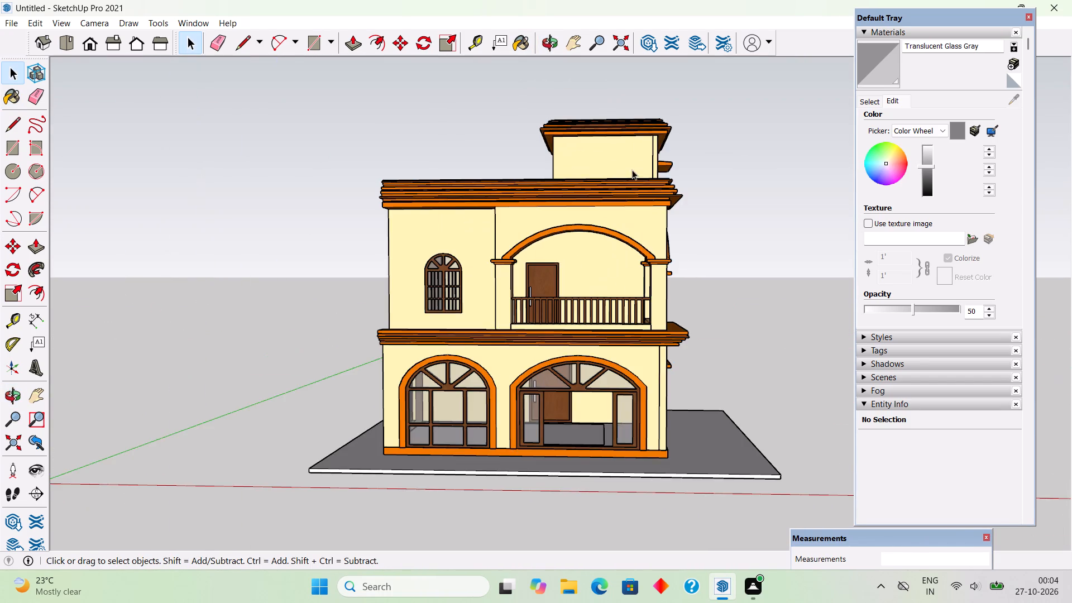
{"action": "middle_click_drag", "start_coordinate": [615, 168], "coordinate": [400, 150]}
{"action": "scroll", "coordinate": [400, 150], "scroll_direction": "up", "scroll_amount": 2}
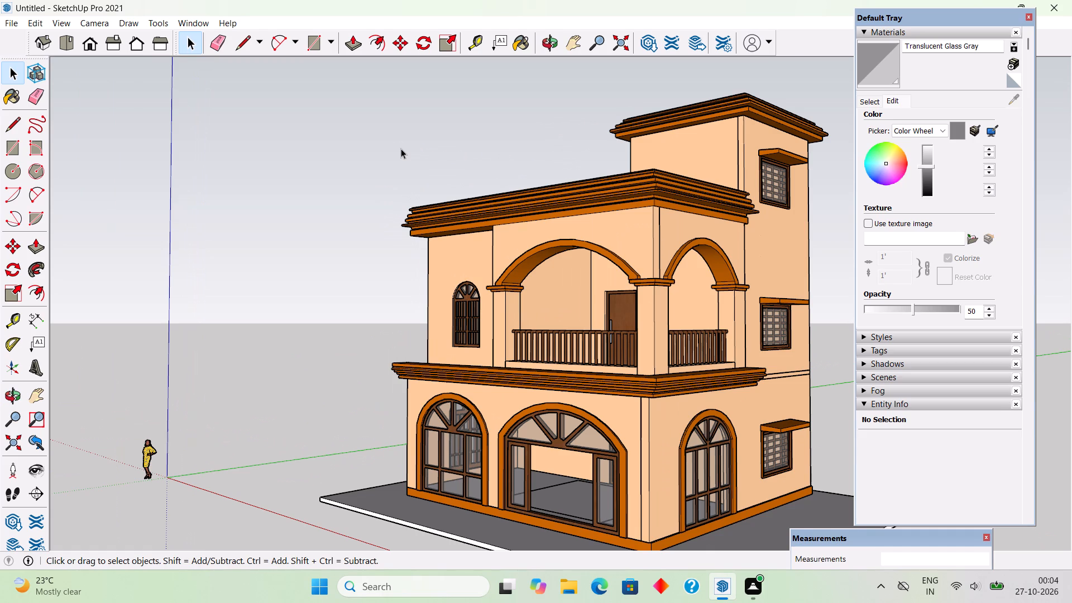
{"action": "scroll", "coordinate": [401, 149], "scroll_direction": "up", "scroll_amount": 2}
{"action": "scroll", "coordinate": [401, 149], "scroll_direction": "down", "scroll_amount": 3}
{"action": "scroll", "coordinate": [401, 149], "scroll_direction": "up", "scroll_amount": 1}
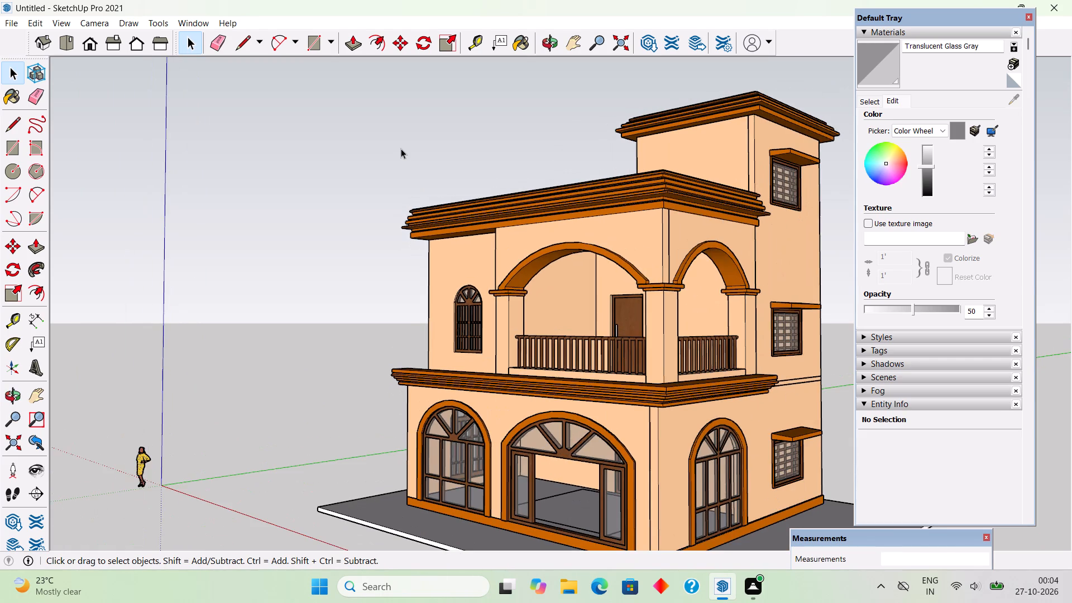
{"action": "middle_click_drag", "start_coordinate": [408, 179], "coordinate": [571, 203]}
{"action": "scroll", "coordinate": [570, 202], "scroll_direction": "up", "scroll_amount": 2}
{"action": "scroll", "coordinate": [570, 202], "scroll_direction": "down", "scroll_amount": 2}
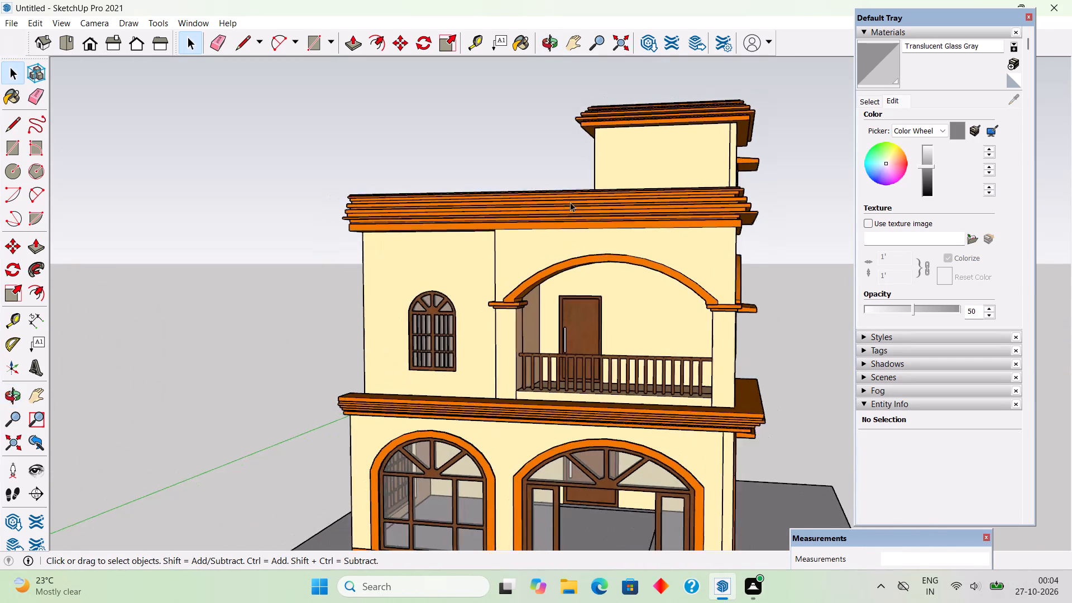
{"action": "scroll", "coordinate": [570, 202], "scroll_direction": "down", "scroll_amount": 4}
{"action": "middle_click_drag", "start_coordinate": [559, 272], "coordinate": [490, 273]}
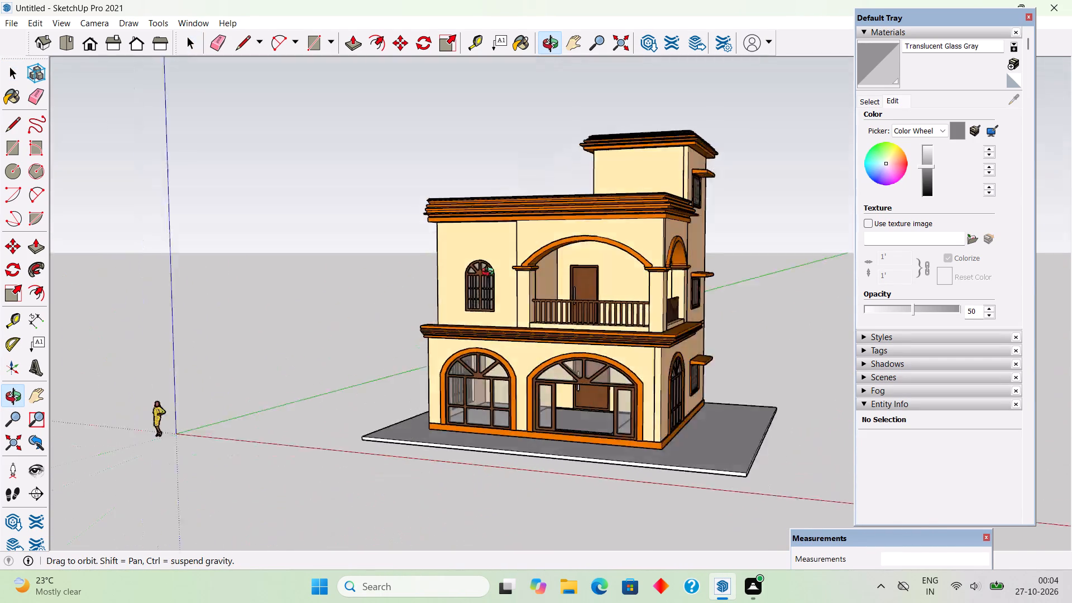
{"action": "middle_click_drag", "start_coordinate": [490, 273], "coordinate": [390, 233]}
{"action": "scroll", "coordinate": [393, 258], "scroll_direction": "up", "scroll_amount": 4}
{"action": "scroll", "coordinate": [499, 257], "scroll_direction": "down", "scroll_amount": 4}
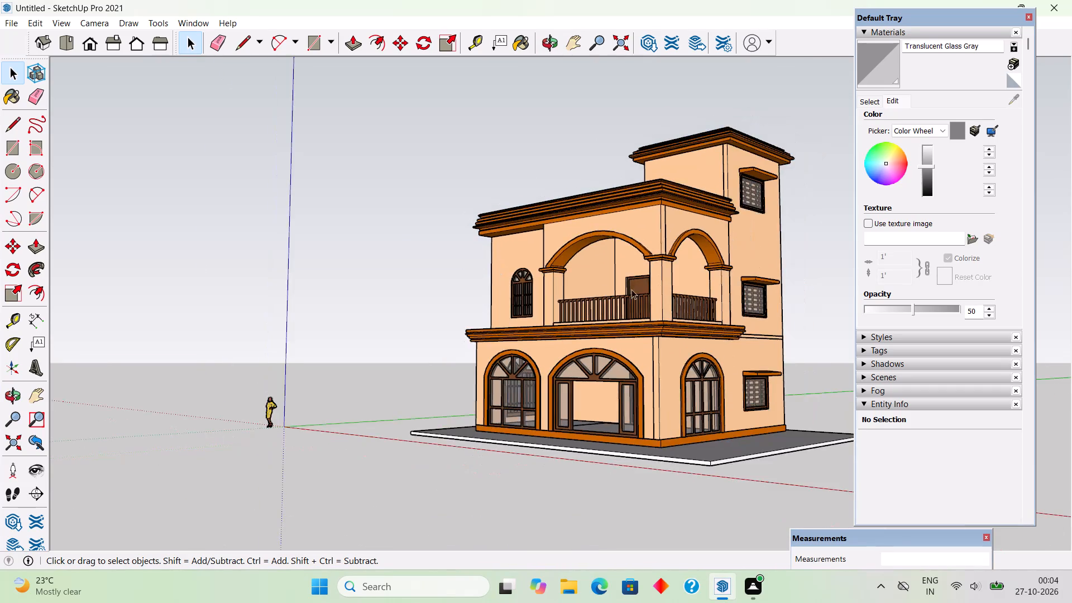
{"action": "middle_click_drag", "start_coordinate": [612, 285], "coordinate": [382, 249]}
{"action": "scroll", "coordinate": [382, 248], "scroll_direction": "up", "scroll_amount": 3}
{"action": "scroll", "coordinate": [382, 249], "scroll_direction": "down", "scroll_amount": 2}
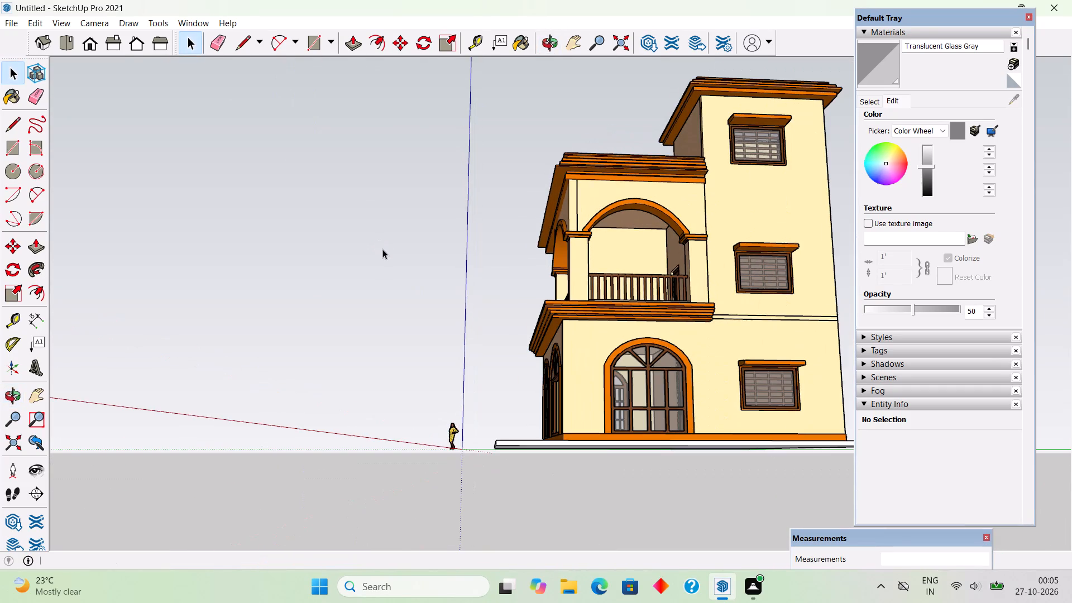
{"action": "scroll", "coordinate": [382, 249], "scroll_direction": "up", "scroll_amount": 2}
{"action": "middle_click_drag", "start_coordinate": [420, 289], "coordinate": [564, 339]}
{"action": "scroll", "coordinate": [564, 339], "scroll_direction": "down", "scroll_amount": 3}
{"action": "scroll", "coordinate": [566, 339], "scroll_direction": "up", "scroll_amount": 3}
{"action": "middle_click_drag", "start_coordinate": [451, 334], "coordinate": [772, 360]}
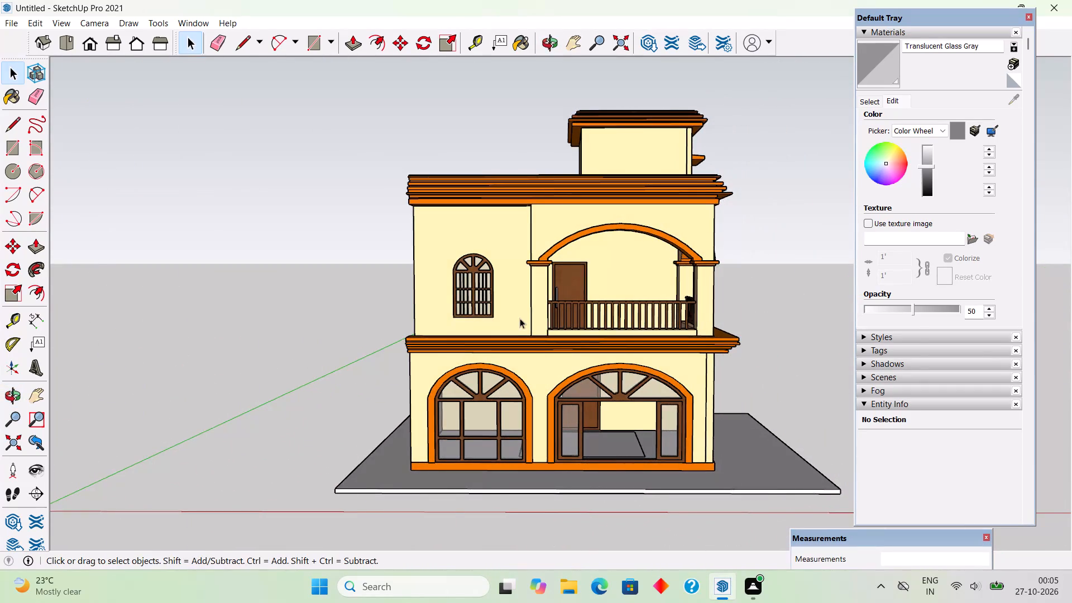
{"action": "middle_click_drag", "start_coordinate": [520, 318], "coordinate": [581, 319]}
{"action": "scroll", "coordinate": [521, 302], "scroll_direction": "up", "scroll_amount": 3}
Push/Pull the end face of the upper roof cornice, on the plain side wall, outward by 0.1".
{"action": "middle_click_drag", "start_coordinate": [445, 319], "coordinate": [590, 295]}
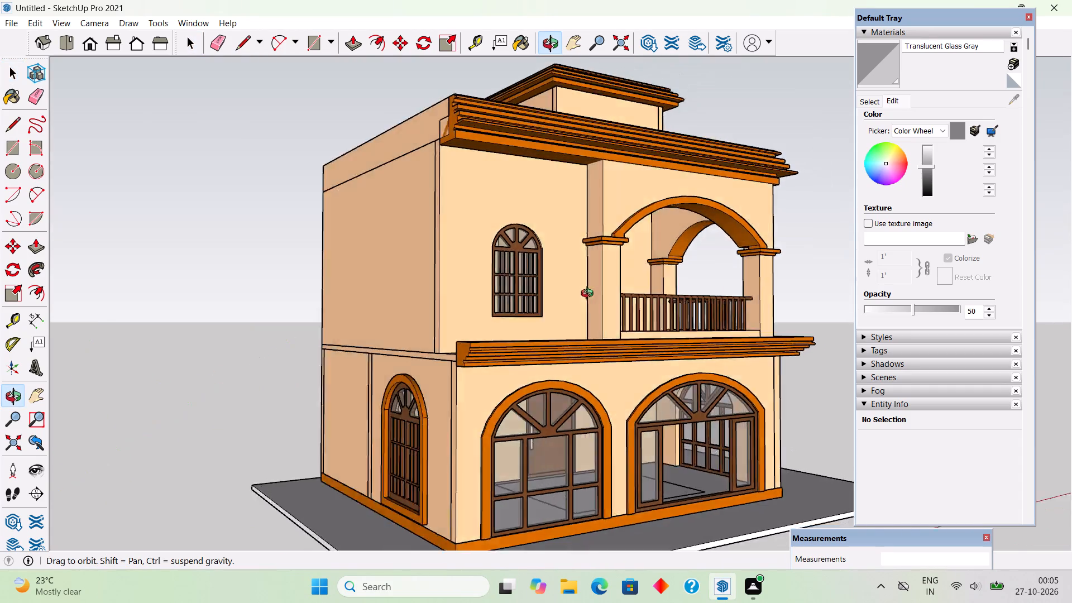
{"action": "middle_click_drag", "start_coordinate": [590, 295], "coordinate": [721, 367]}
{"action": "scroll", "coordinate": [558, 163], "scroll_direction": "up", "scroll_amount": 5}
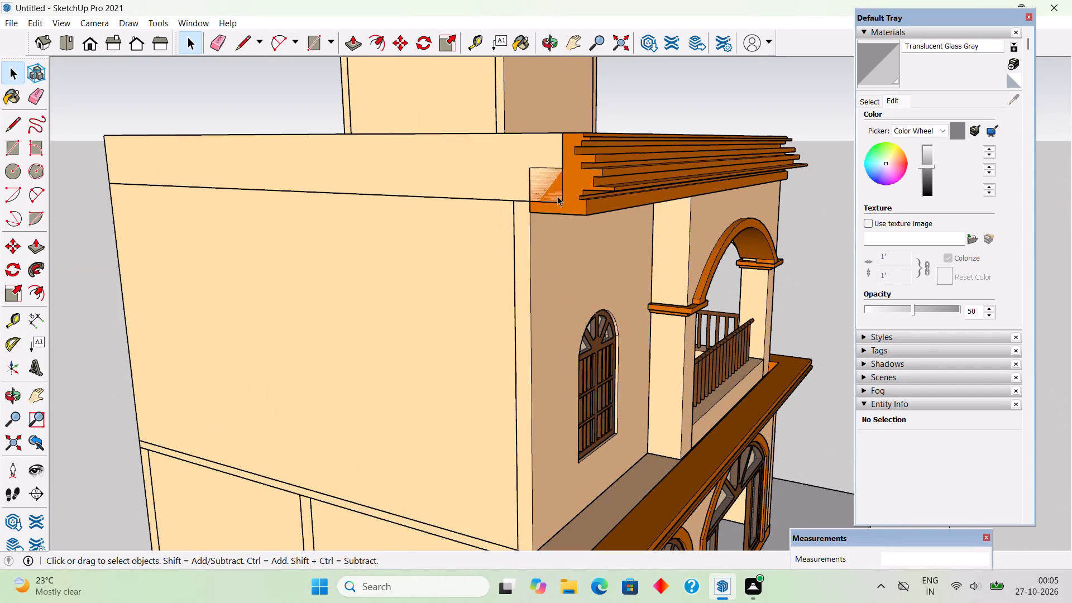
{"action": "left_click", "coordinate": [557, 192]}
{"action": "triple_click", "coordinate": [557, 192]}
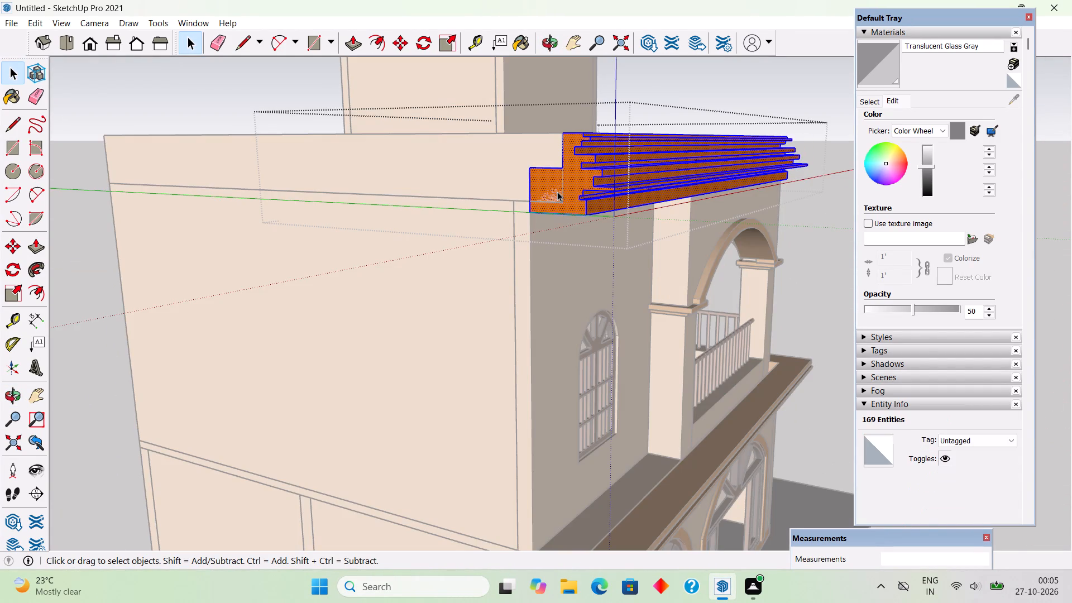
{"action": "key", "text": "p"}
{"action": "left_click", "coordinate": [557, 192]}
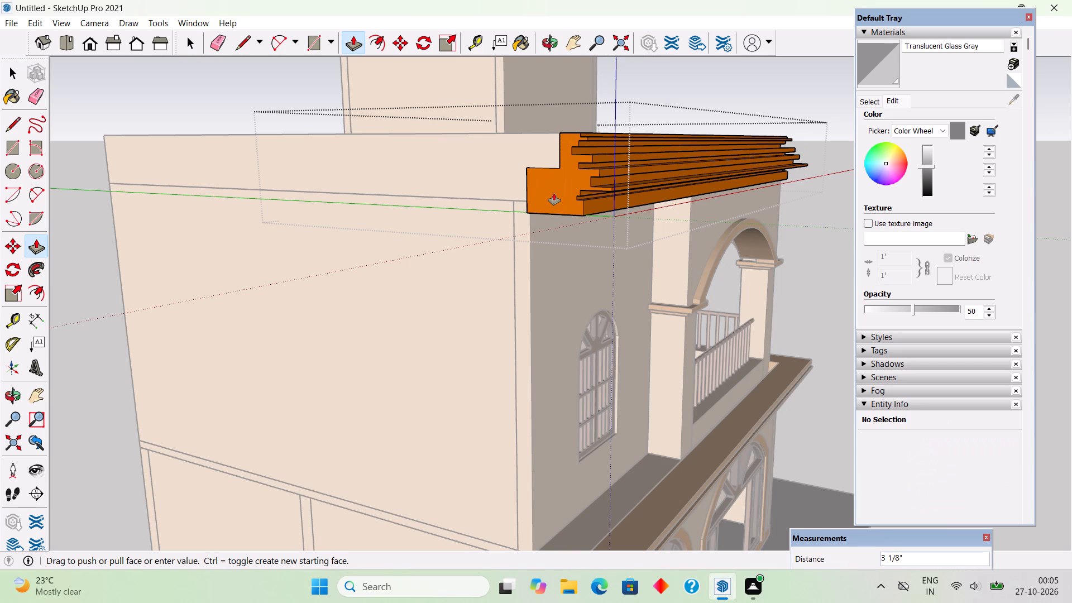
{"action": "type", "text": ".1\""}
{"action": "key", "text": "Return"}
{"action": "key", "text": "space"}
{"action": "scroll", "coordinate": [554, 193], "scroll_direction": "down", "scroll_amount": 6}
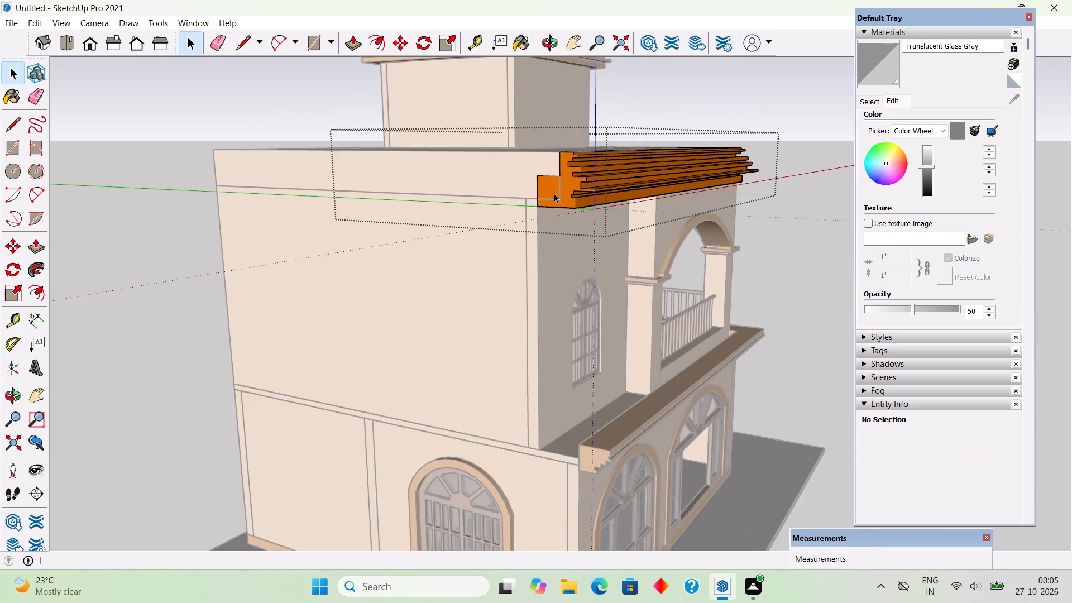
{"action": "left_click", "coordinate": [653, 86]}
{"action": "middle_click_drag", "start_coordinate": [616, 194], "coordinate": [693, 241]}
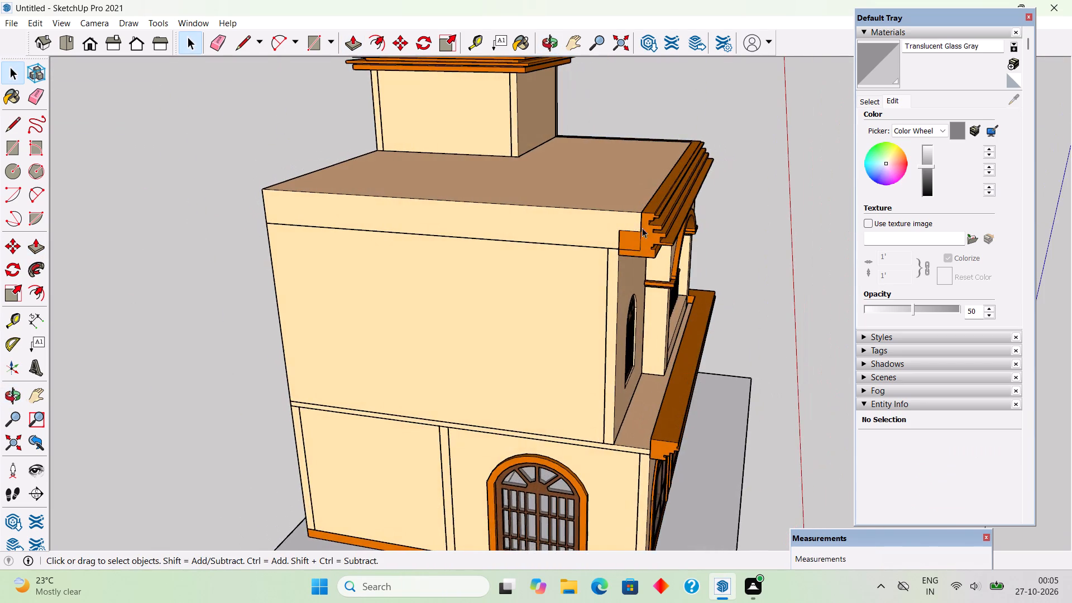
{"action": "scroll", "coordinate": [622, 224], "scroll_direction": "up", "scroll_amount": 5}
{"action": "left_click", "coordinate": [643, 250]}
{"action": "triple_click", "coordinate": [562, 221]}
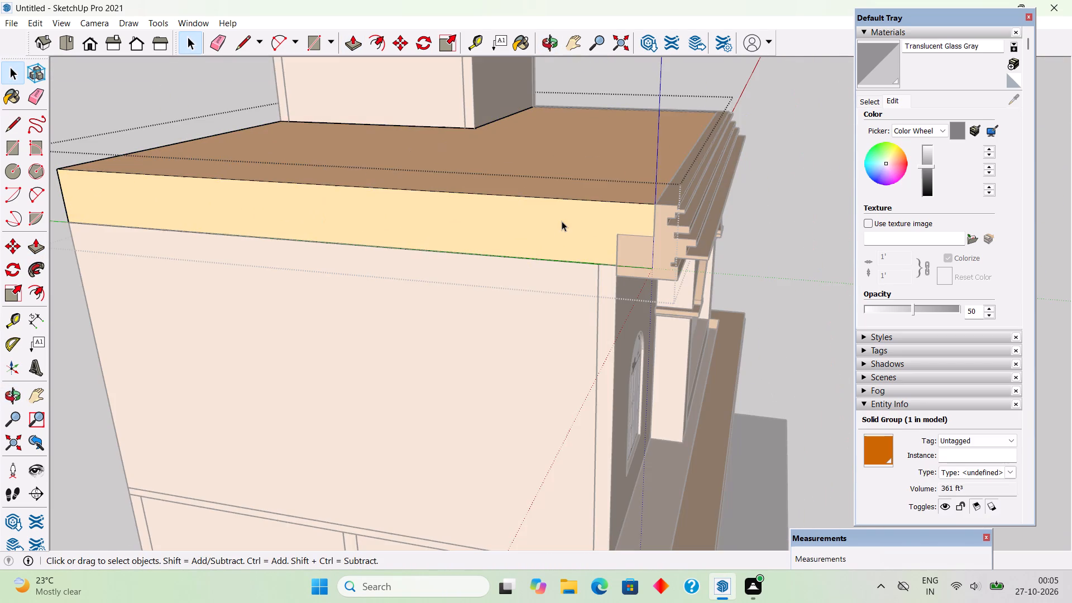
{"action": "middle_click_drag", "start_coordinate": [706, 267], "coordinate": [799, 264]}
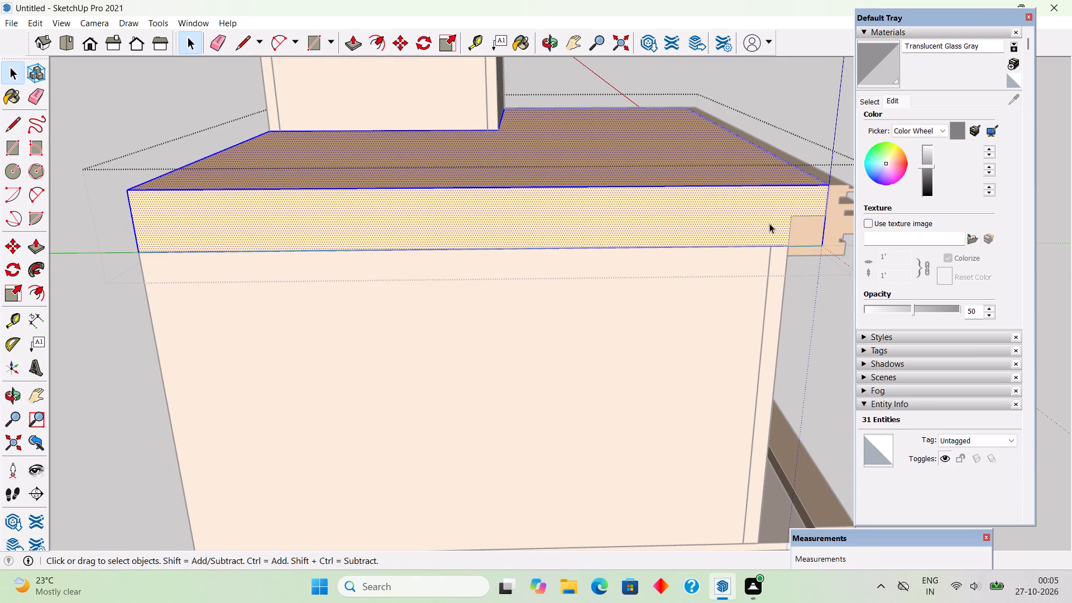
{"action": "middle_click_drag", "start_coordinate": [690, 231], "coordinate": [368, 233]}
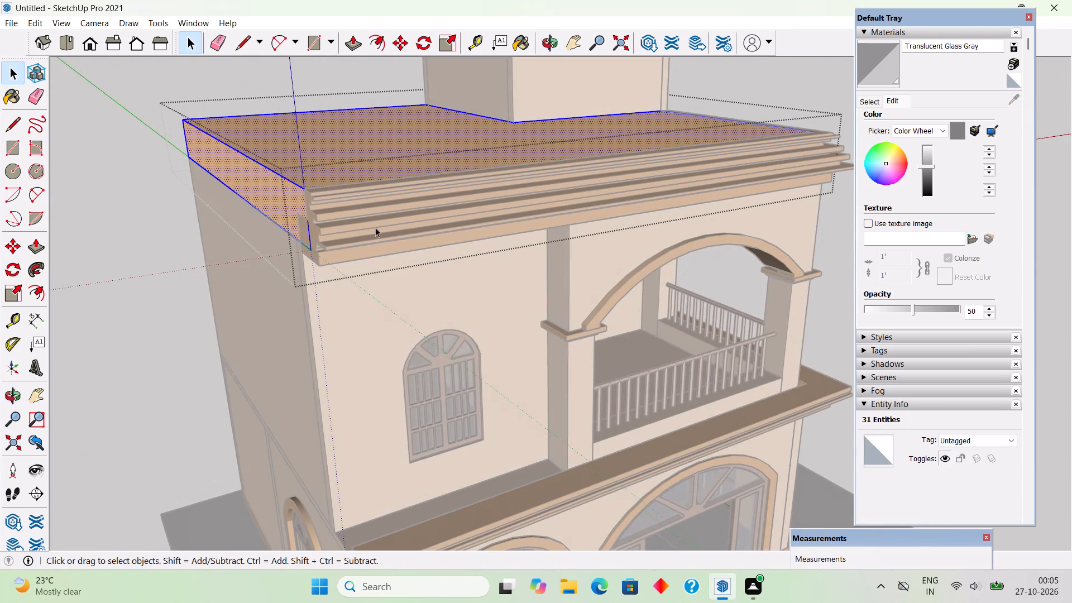
Push/Pull the same end face of the upper roof cornice outward by 1" beyond the side wall.
{"action": "triple_click", "coordinate": [376, 224]}
{"action": "middle_click_drag", "start_coordinate": [306, 229], "coordinate": [416, 240]}
{"action": "scroll", "coordinate": [456, 281], "scroll_direction": "up", "scroll_amount": 5}
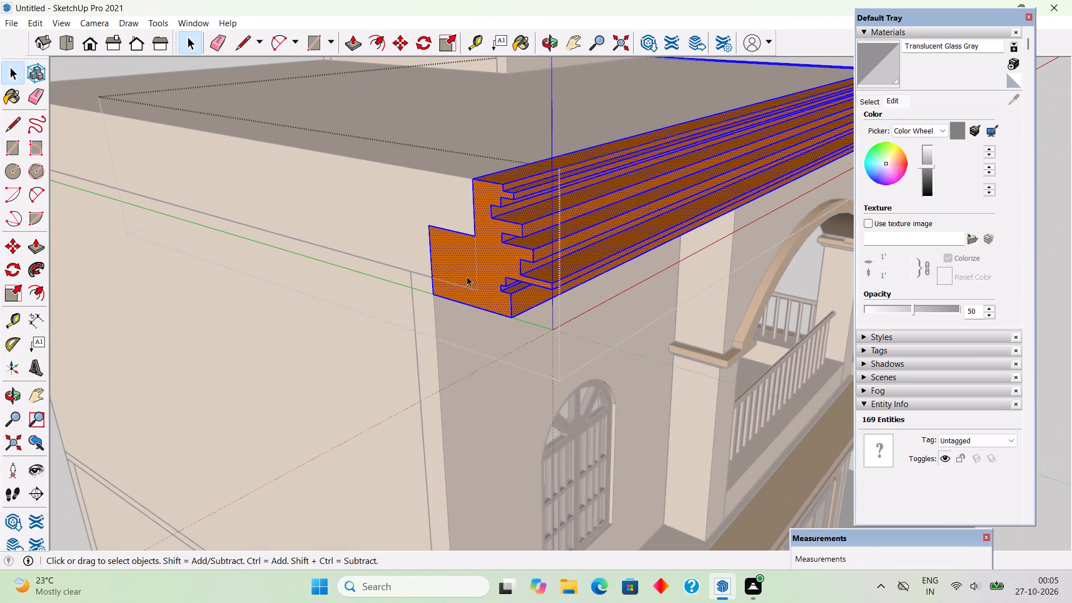
{"action": "left_click", "coordinate": [467, 276]}
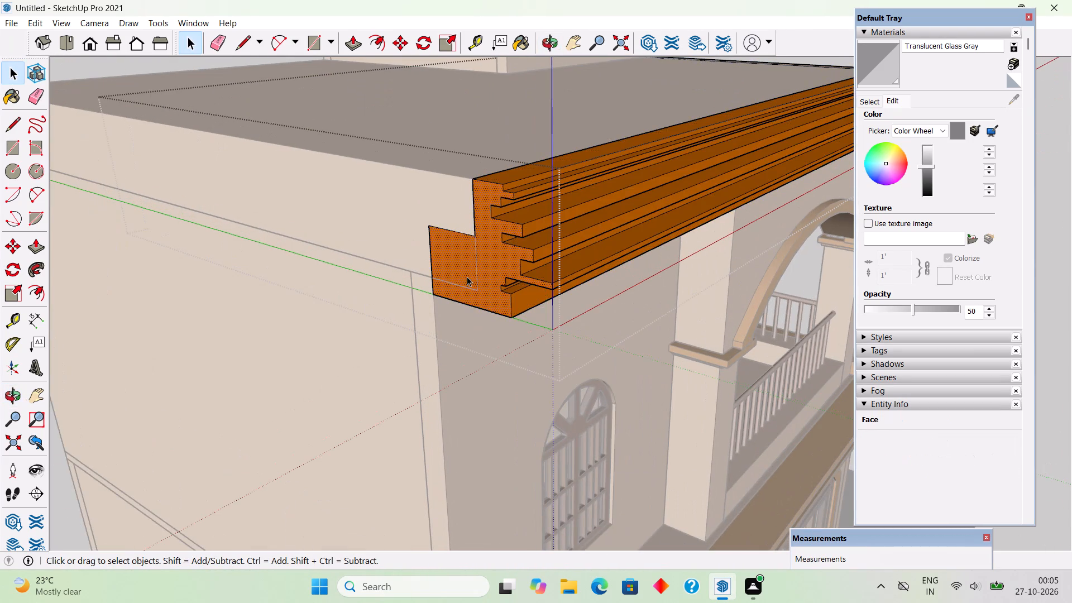
{"action": "key", "text": "p"}
{"action": "left_click", "coordinate": [467, 276]}
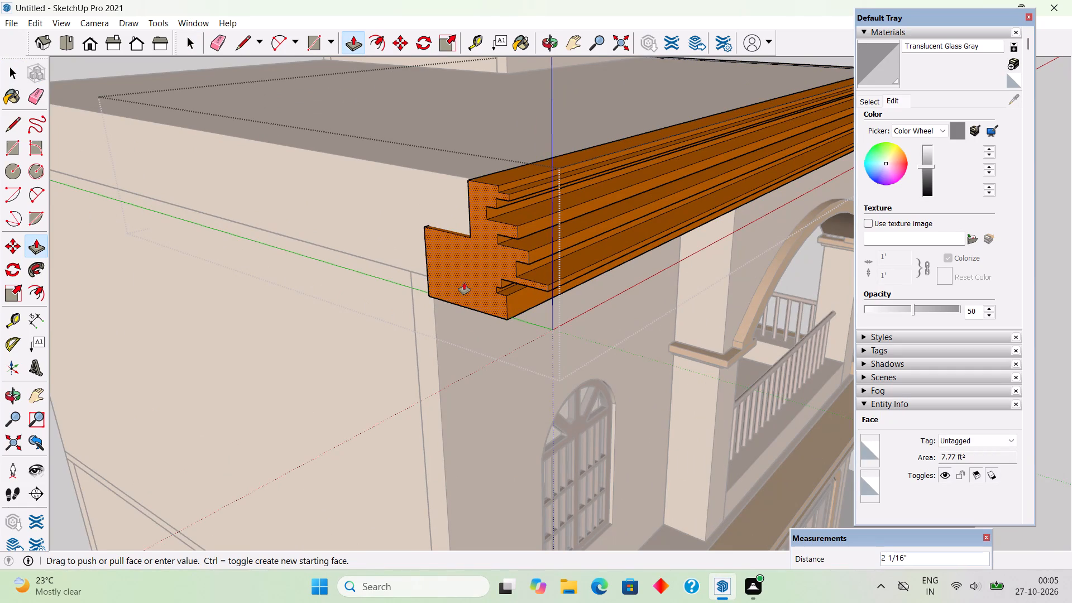
{"action": "type", "text": "1\""}
{"action": "key", "text": "Return"}
{"action": "scroll", "coordinate": [464, 283], "scroll_direction": "down", "scroll_amount": 10}
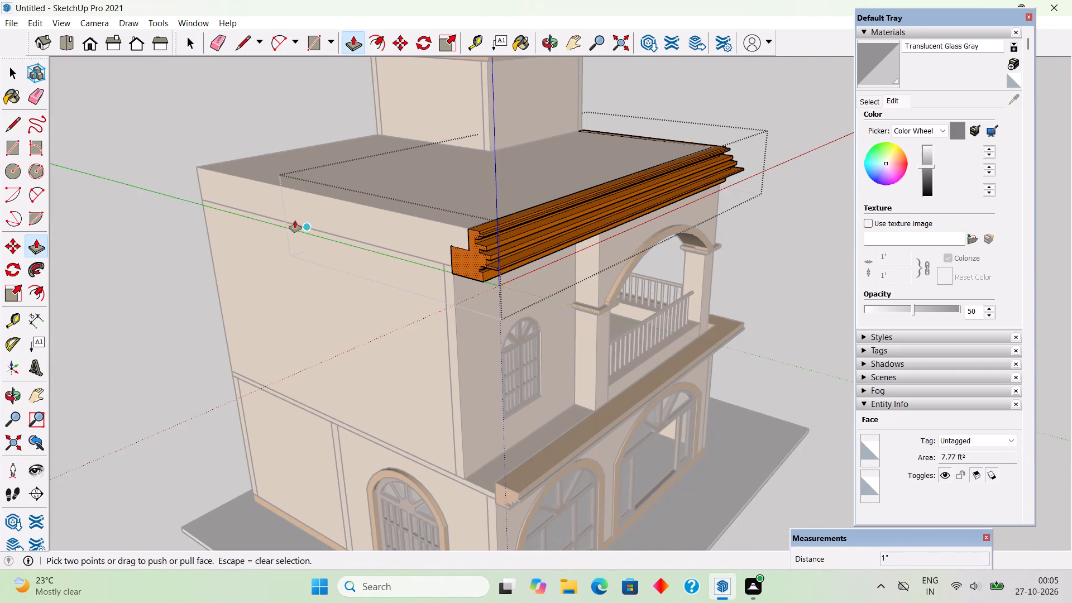
{"action": "key", "text": "space"}
{"action": "left_click", "coordinate": [194, 103]}
{"action": "middle_click_drag", "start_coordinate": [476, 255], "coordinate": [306, 249]}
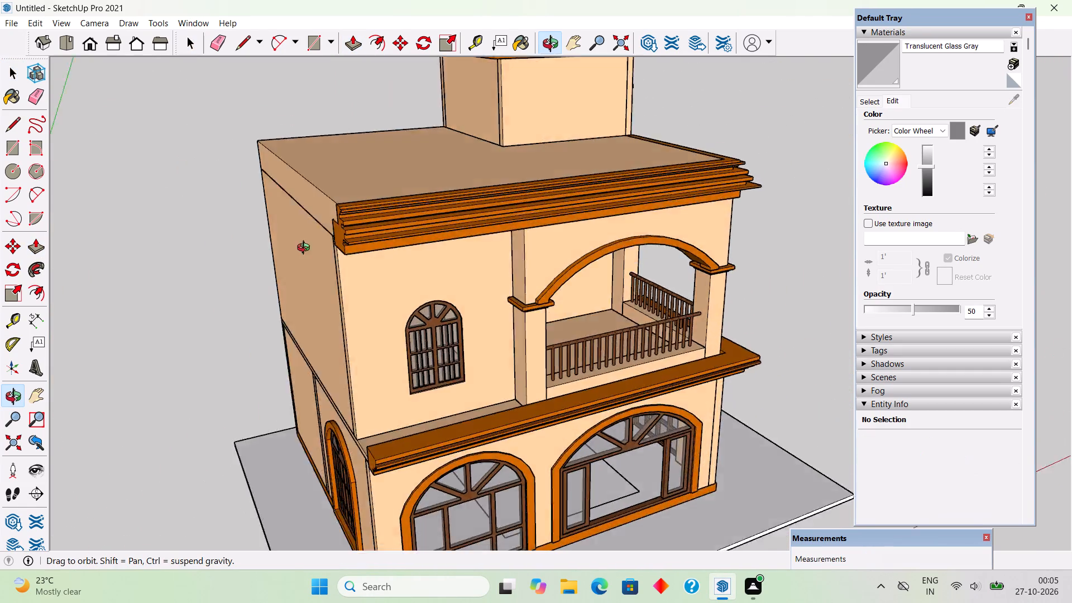
Inspect the painted house from the front and from the balcony corner.
{"action": "middle_click_drag", "start_coordinate": [306, 249], "coordinate": [236, 249]}
{"action": "scroll", "coordinate": [235, 249], "scroll_direction": "down", "scroll_amount": 4}
{"action": "scroll", "coordinate": [235, 249], "scroll_direction": "up", "scroll_amount": 1}
{"action": "middle_click_drag", "start_coordinate": [521, 301], "coordinate": [382, 242]}
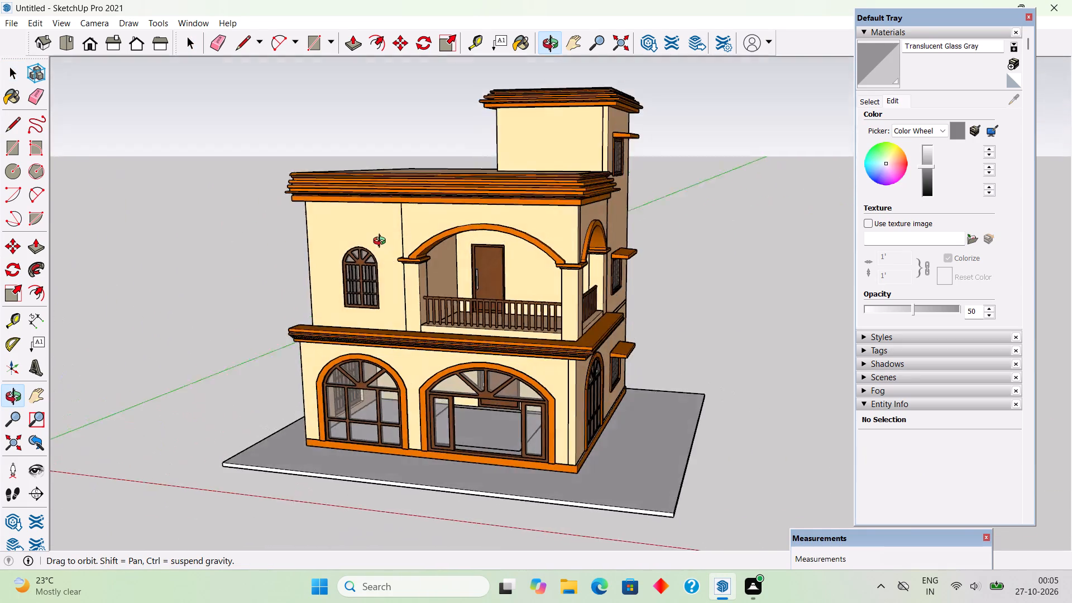
{"action": "middle_click_drag", "start_coordinate": [382, 242], "coordinate": [265, 247]}
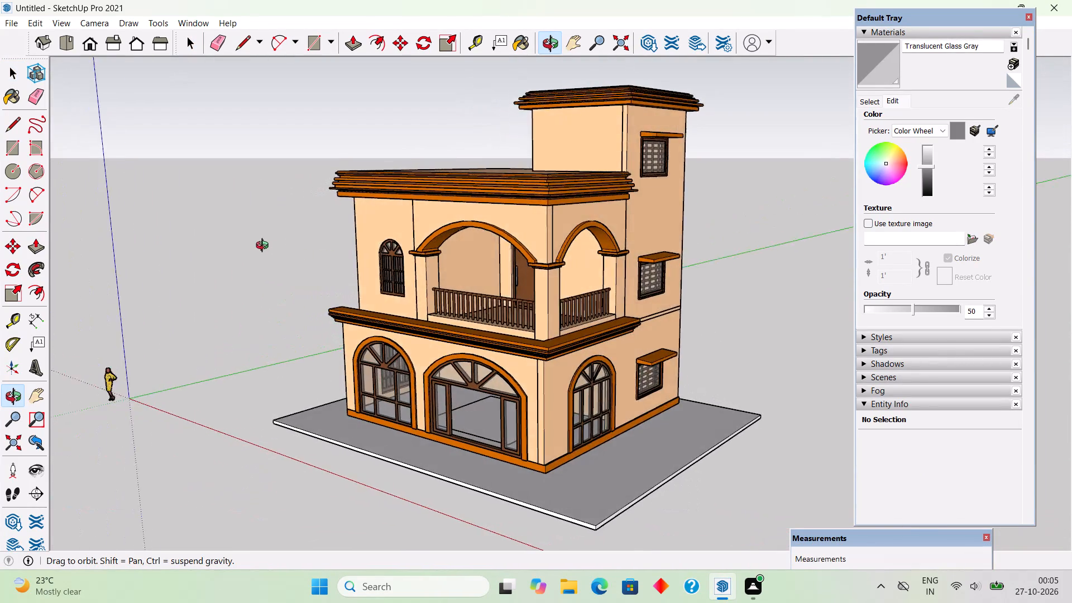
{"action": "middle_click_drag", "start_coordinate": [265, 247], "coordinate": [238, 256]}
{"action": "scroll", "coordinate": [238, 256], "scroll_direction": "up", "scroll_amount": 3}
{"action": "scroll", "coordinate": [241, 253], "scroll_direction": "down", "scroll_amount": 4}
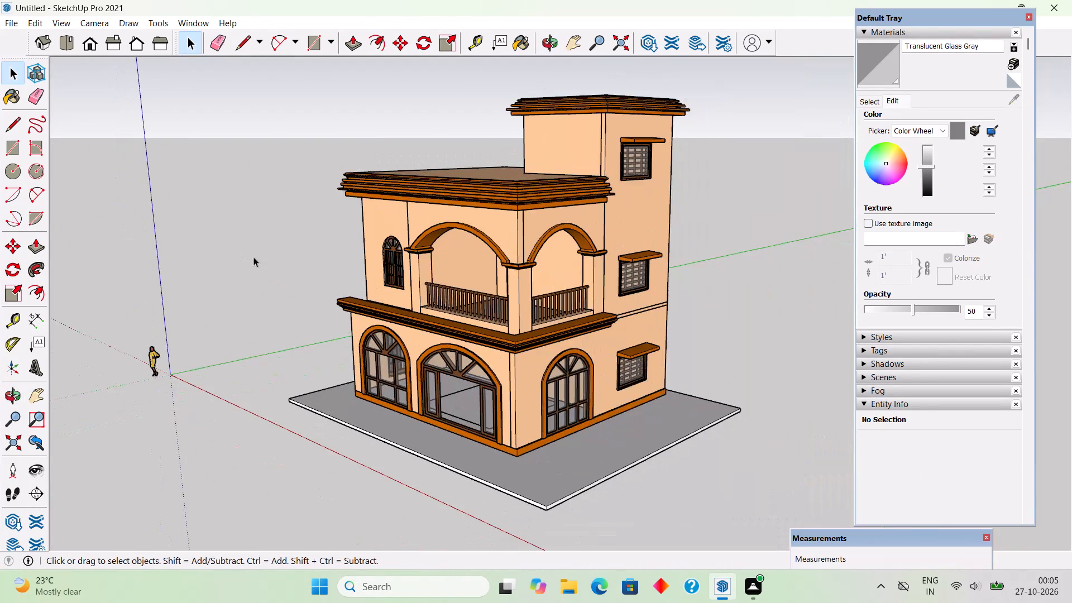
{"action": "middle_click_drag", "start_coordinate": [395, 274], "coordinate": [437, 202]}
{"action": "scroll", "coordinate": [430, 197], "scroll_direction": "up", "scroll_amount": 3}
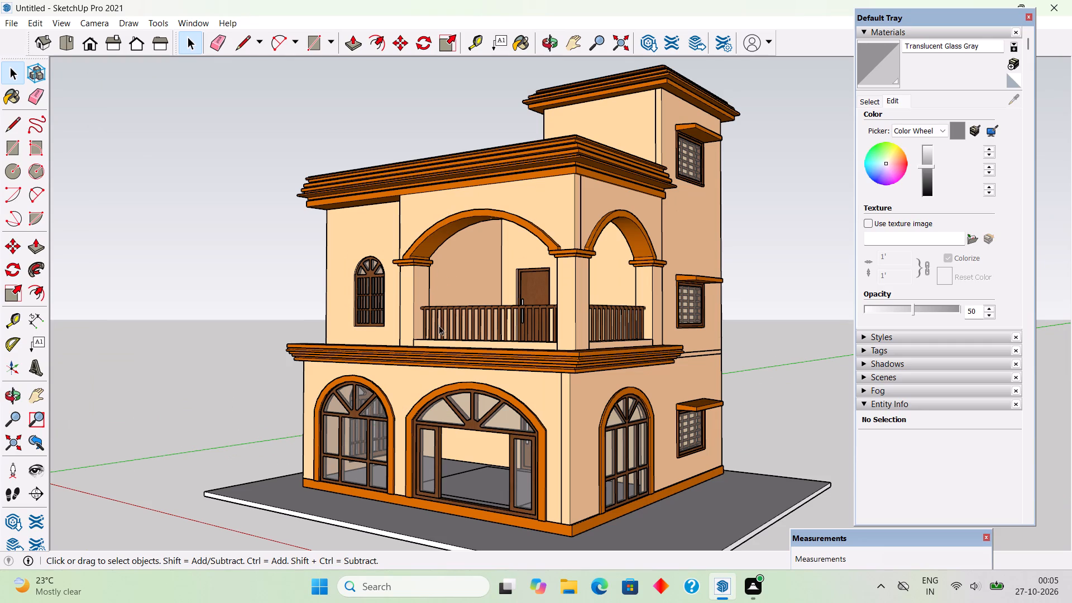
Open the ground slab group and Push/Pull its front face outward about 6' 4" to extend the slab before the house.
{"action": "scroll", "coordinate": [437, 317], "scroll_direction": "down", "scroll_amount": 5}
{"action": "scroll", "coordinate": [477, 437], "scroll_direction": "up", "scroll_amount": 5}
{"action": "triple_click", "coordinate": [482, 453]}
{"action": "scroll", "coordinate": [482, 453], "scroll_direction": "up", "scroll_amount": 4}
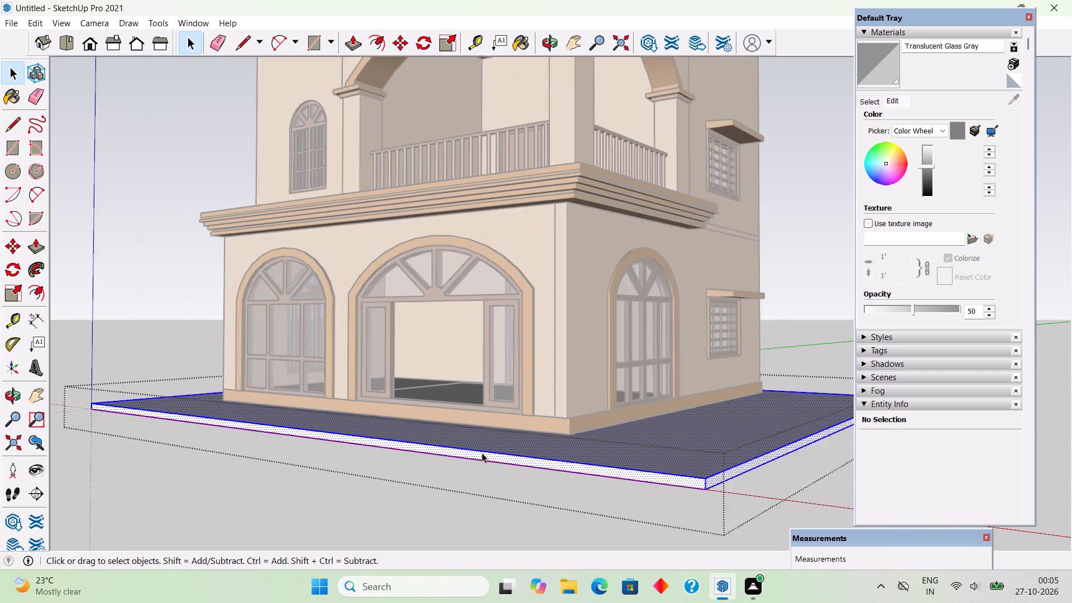
{"action": "scroll", "coordinate": [482, 453], "scroll_direction": "up", "scroll_amount": 1}
{"action": "key", "text": "p"}
{"action": "left_click", "coordinate": [489, 457]}
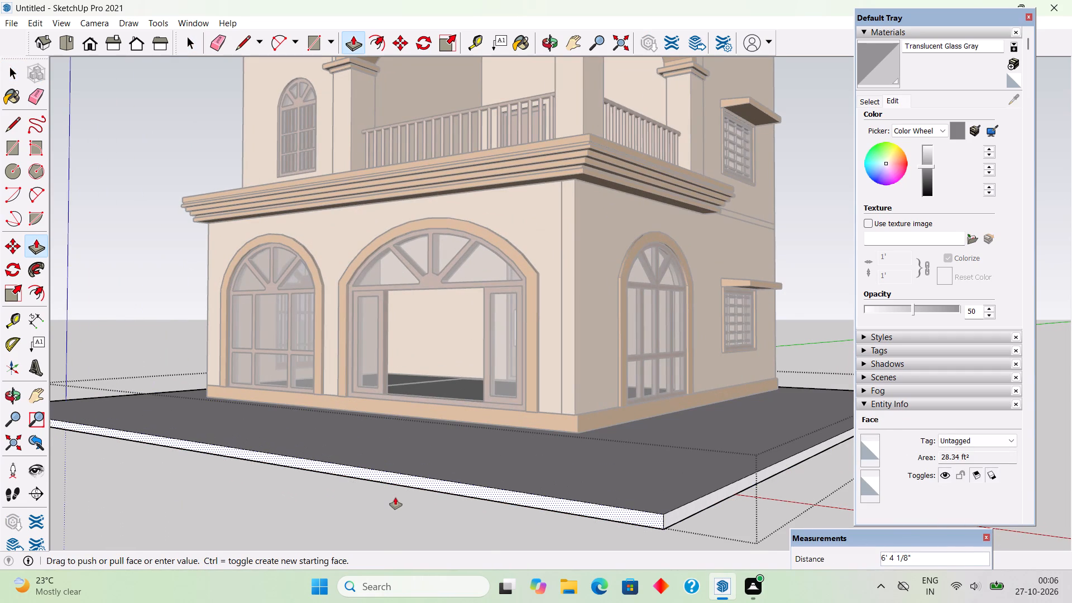
{"action": "left_click", "coordinate": [395, 497]}
{"action": "key", "text": "space"}
{"action": "scroll", "coordinate": [401, 488], "scroll_direction": "down", "scroll_amount": 6}
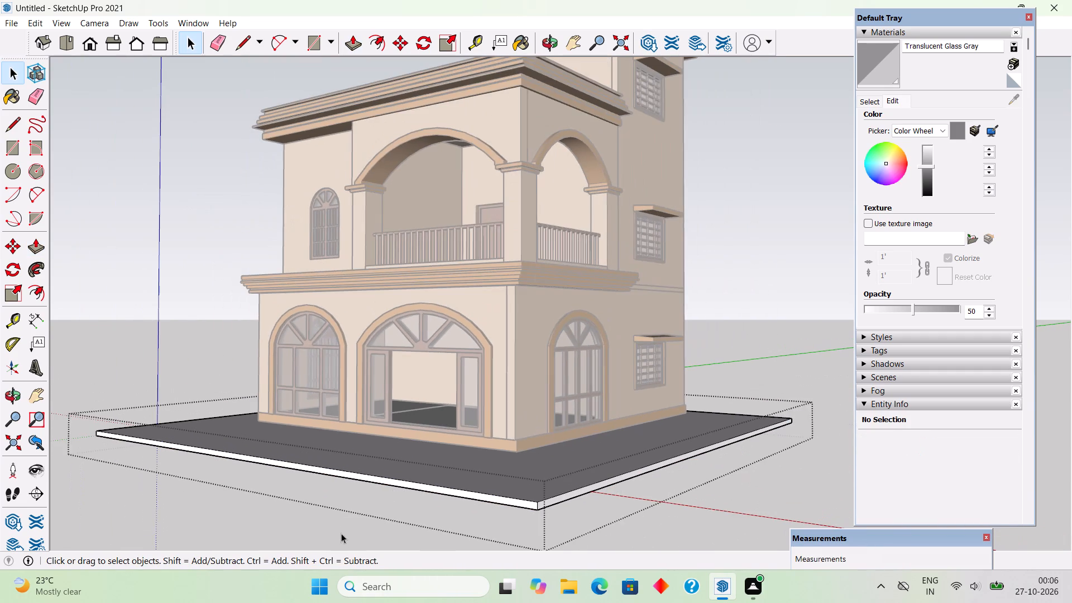
{"action": "left_click", "coordinate": [336, 521]}
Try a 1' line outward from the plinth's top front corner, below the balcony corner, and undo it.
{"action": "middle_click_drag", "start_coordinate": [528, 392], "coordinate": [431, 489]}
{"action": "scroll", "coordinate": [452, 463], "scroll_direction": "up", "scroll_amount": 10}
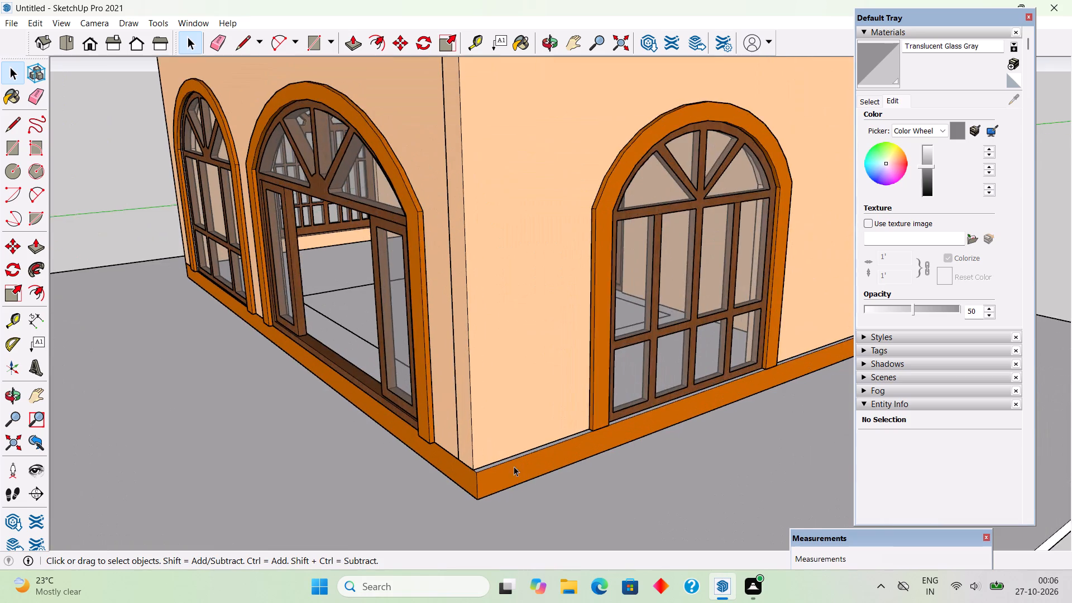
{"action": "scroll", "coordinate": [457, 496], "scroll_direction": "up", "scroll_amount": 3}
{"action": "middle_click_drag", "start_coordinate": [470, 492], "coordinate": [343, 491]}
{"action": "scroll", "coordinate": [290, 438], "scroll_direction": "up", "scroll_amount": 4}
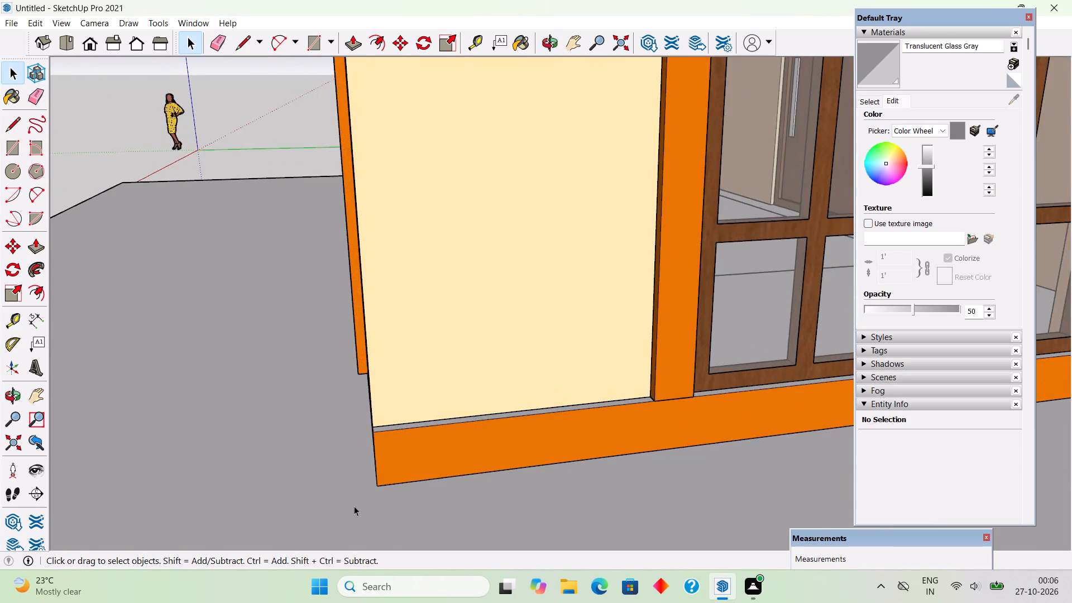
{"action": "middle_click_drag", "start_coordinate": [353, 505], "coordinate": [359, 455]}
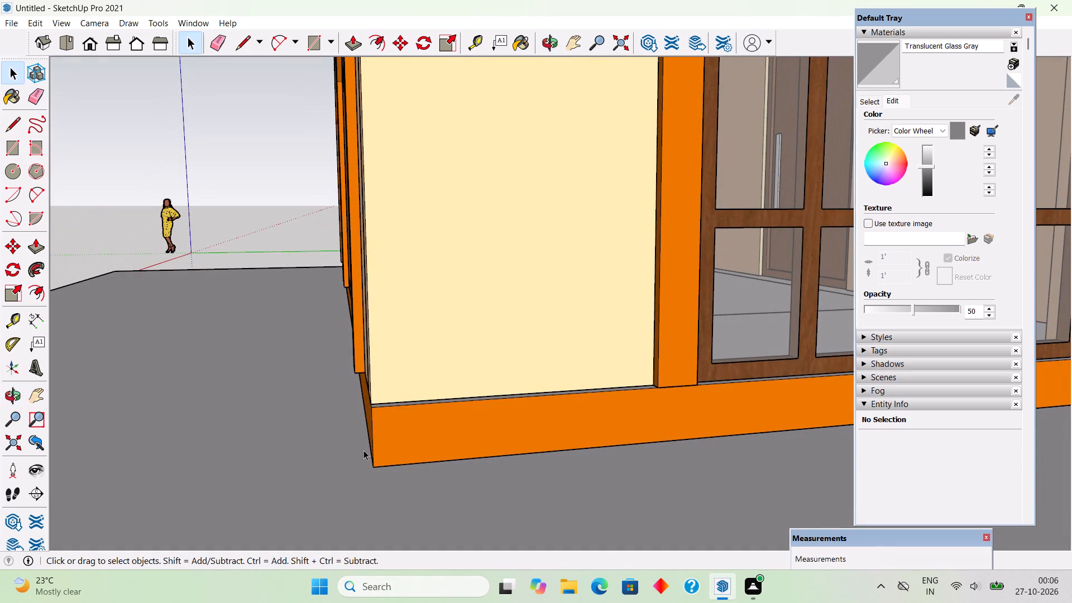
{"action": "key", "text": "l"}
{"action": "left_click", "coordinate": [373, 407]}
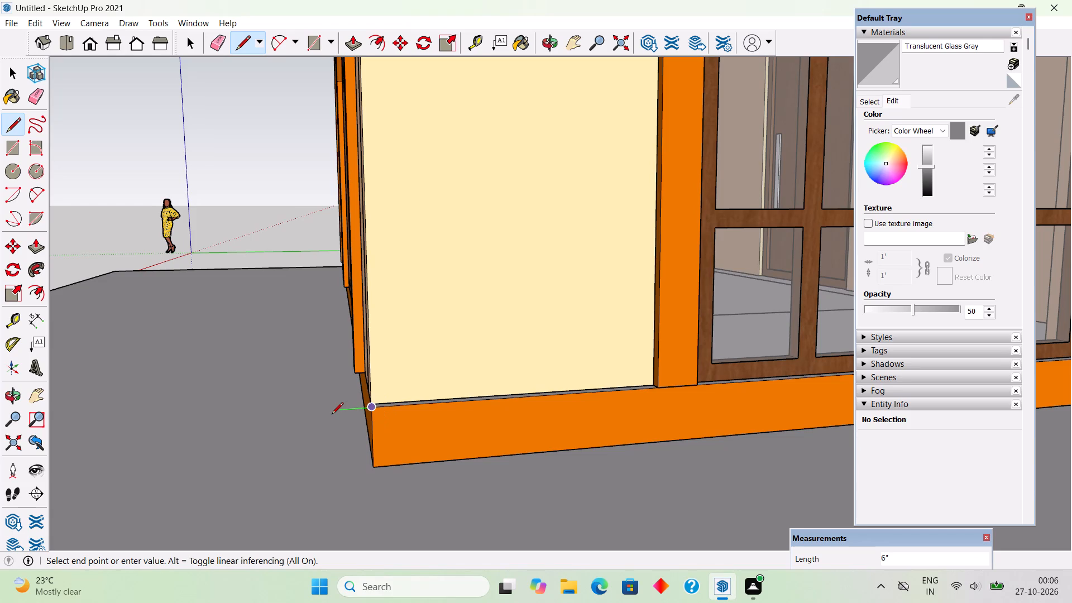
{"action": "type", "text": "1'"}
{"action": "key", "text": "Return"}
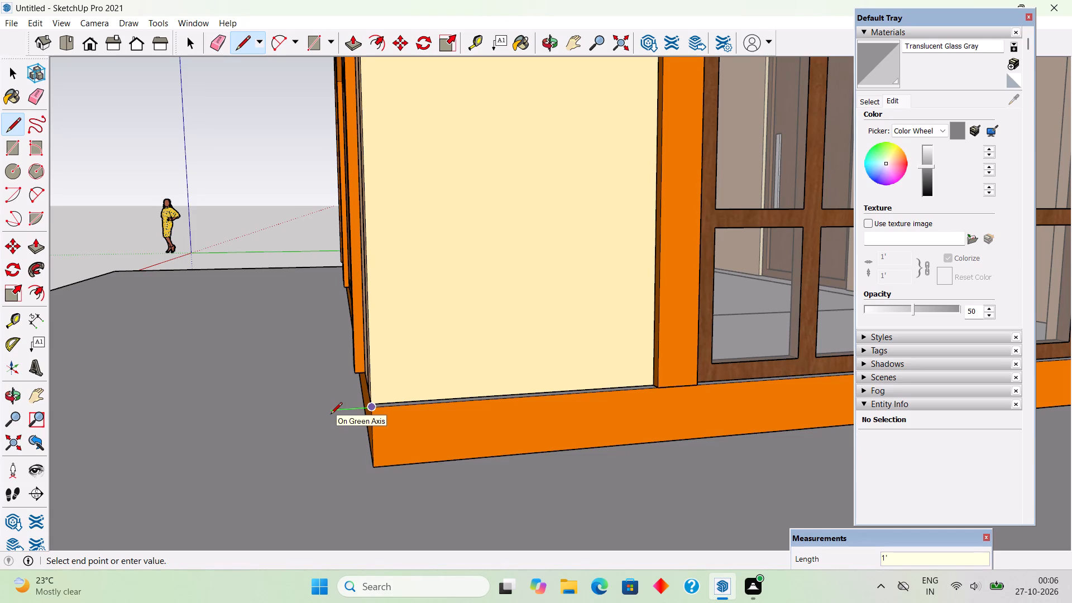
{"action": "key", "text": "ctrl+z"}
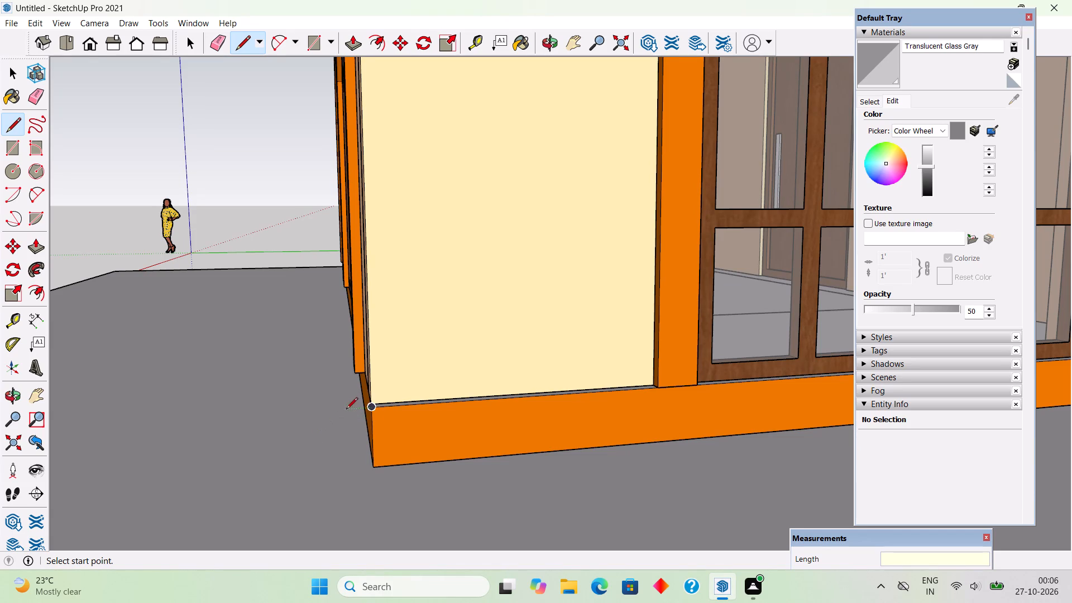
Draw a 9" line outward along the green axis from the plinth's top front corner.
{"action": "left_click", "coordinate": [370, 411]}
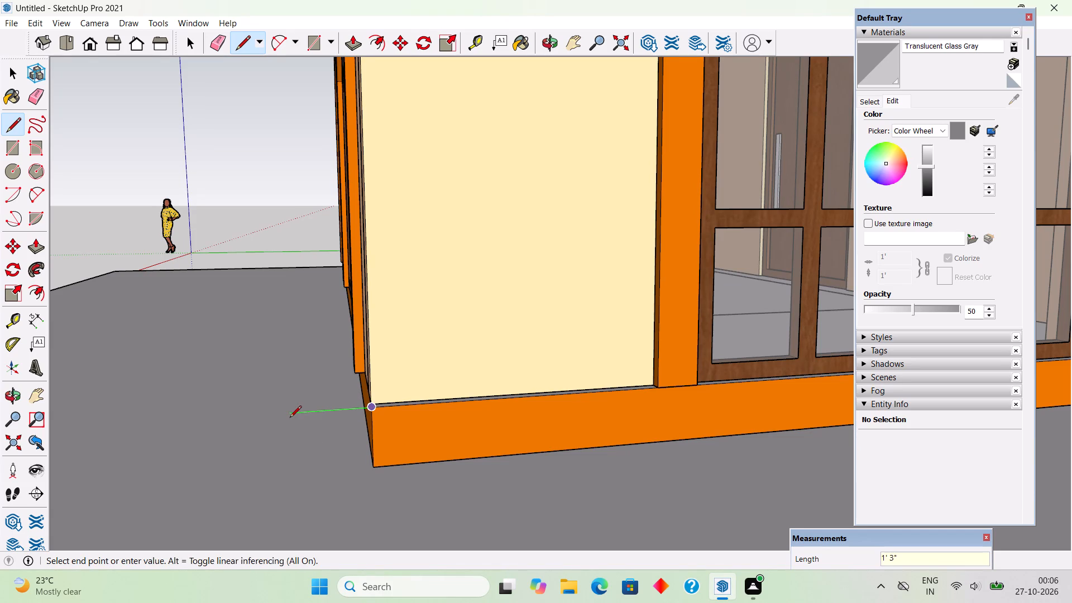
{"action": "type", "text": "9\""}
{"action": "key", "text": "Return"}
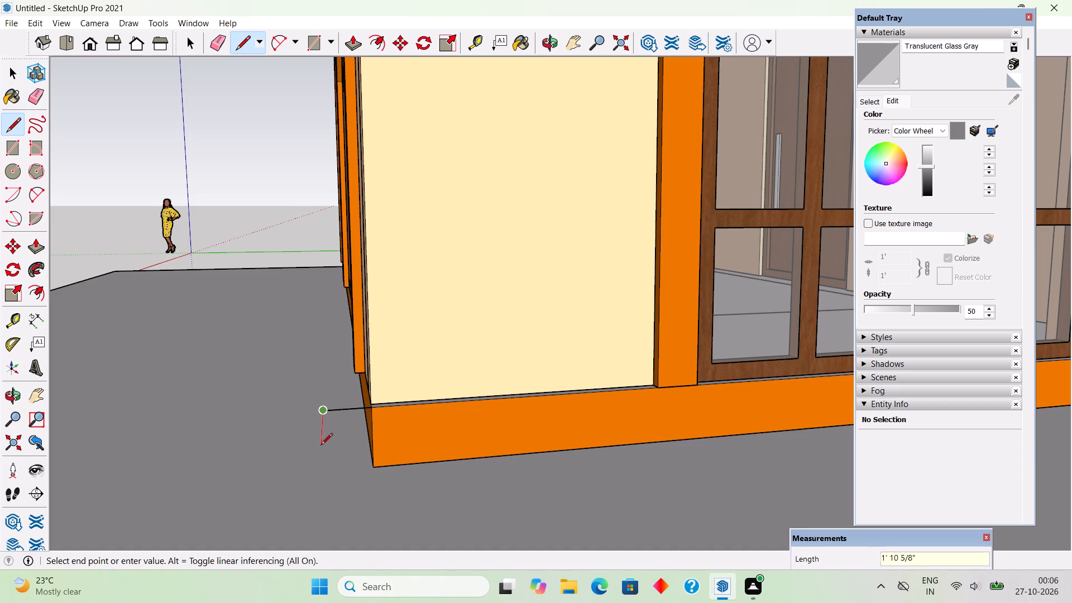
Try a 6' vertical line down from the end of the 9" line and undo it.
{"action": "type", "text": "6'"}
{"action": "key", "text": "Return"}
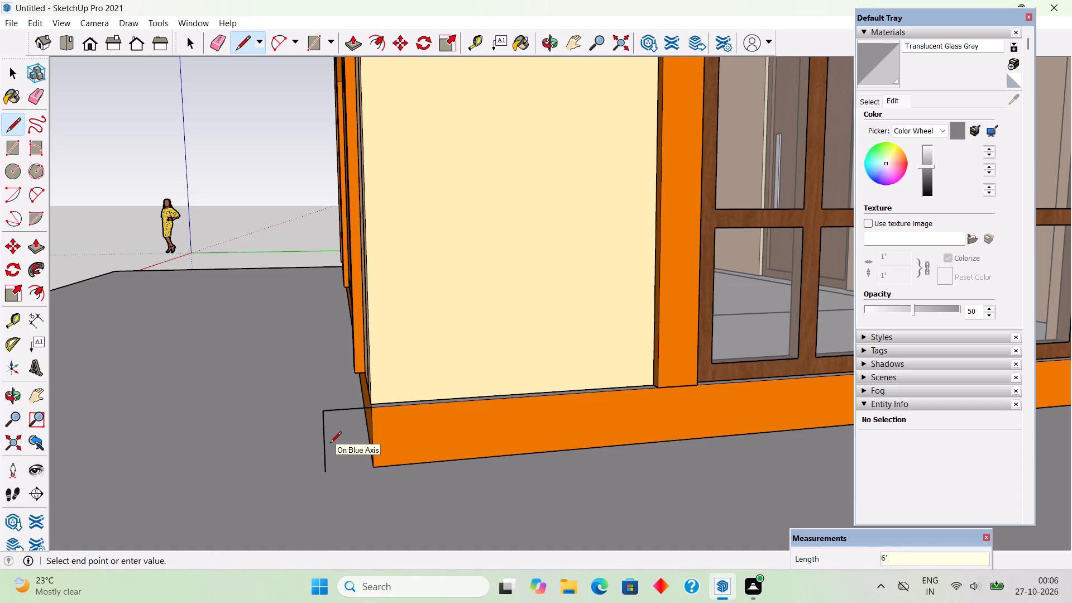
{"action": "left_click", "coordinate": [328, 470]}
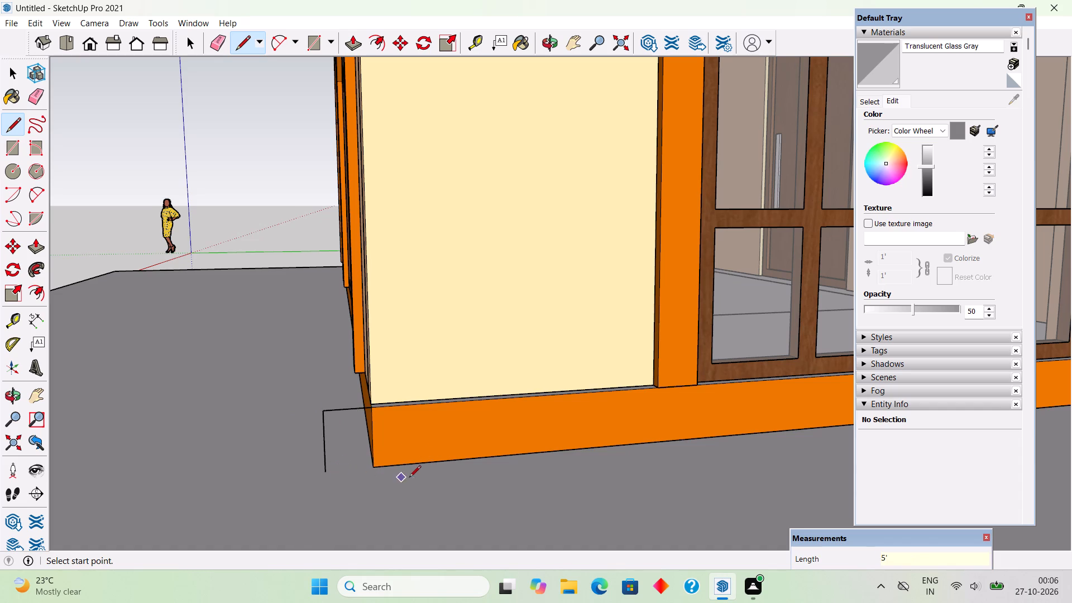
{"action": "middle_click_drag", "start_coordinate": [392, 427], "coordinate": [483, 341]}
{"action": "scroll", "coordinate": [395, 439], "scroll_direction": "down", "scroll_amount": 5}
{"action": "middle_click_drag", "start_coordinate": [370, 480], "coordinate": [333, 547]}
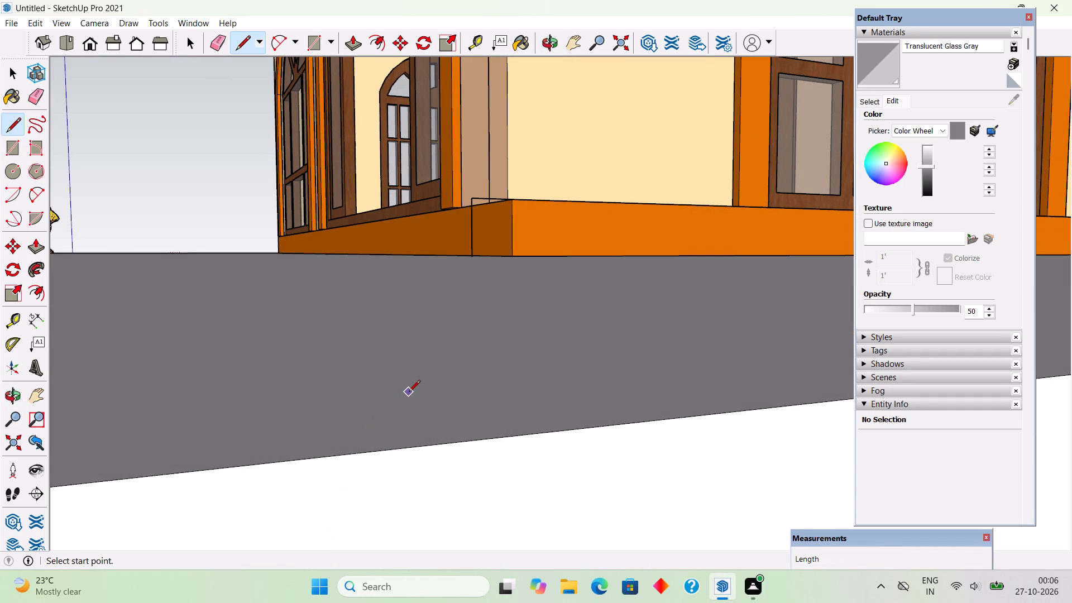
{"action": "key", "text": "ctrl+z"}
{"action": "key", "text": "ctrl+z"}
Complete the two-step profile with a 6" riser, a 9" tread and a 6" riser, closing it against the plinth corner.
{"action": "scroll", "coordinate": [499, 202], "scroll_direction": "up", "scroll_amount": 5}
{"action": "middle_click_drag", "start_coordinate": [507, 226], "coordinate": [443, 289]}
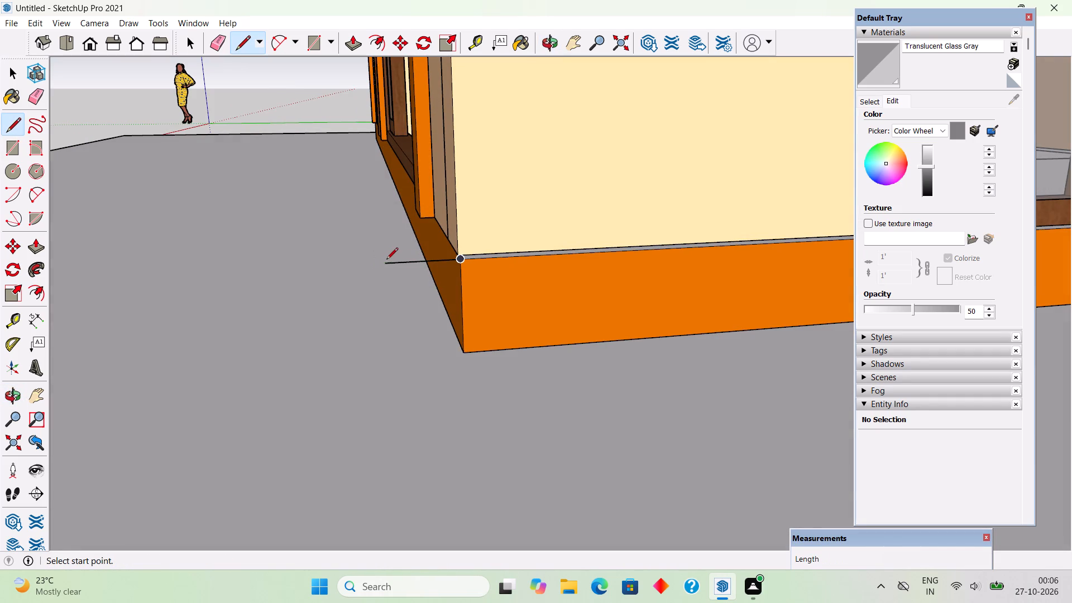
{"action": "left_click", "coordinate": [385, 265]}
{"action": "type", "text": "6\""}
{"action": "key", "text": "Return"}
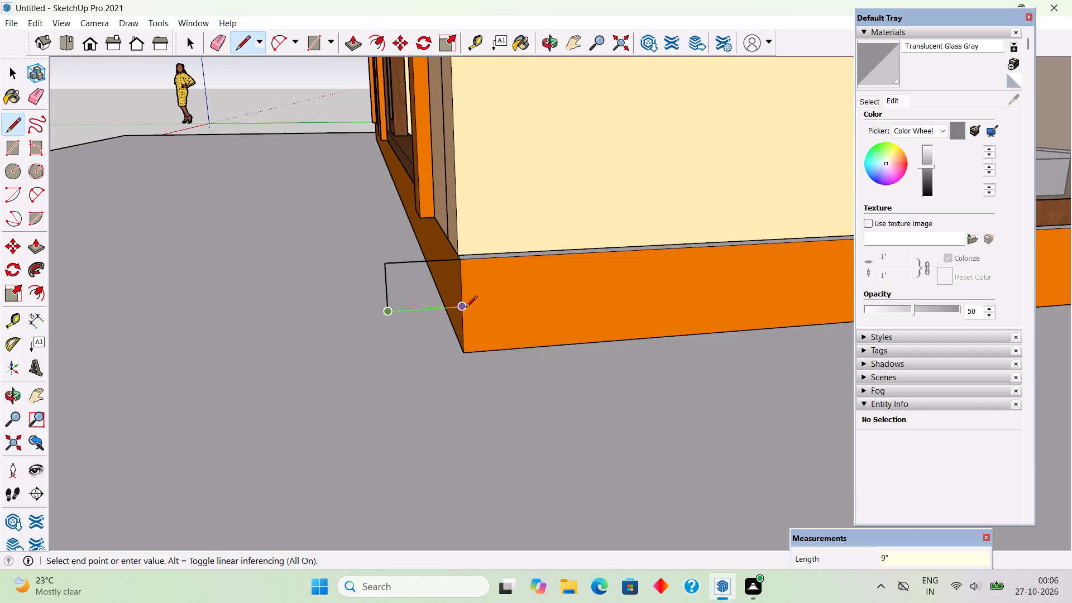
{"action": "key", "text": "9"}
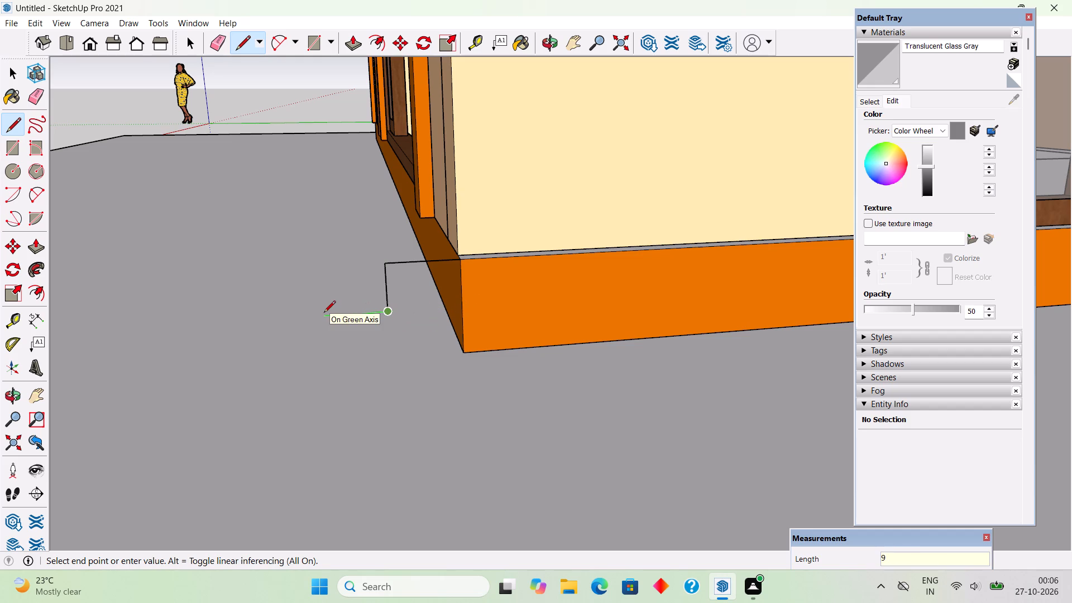
{"action": "key", "text": "shift+quotedbl"}
{"action": "key", "text": "Return"}
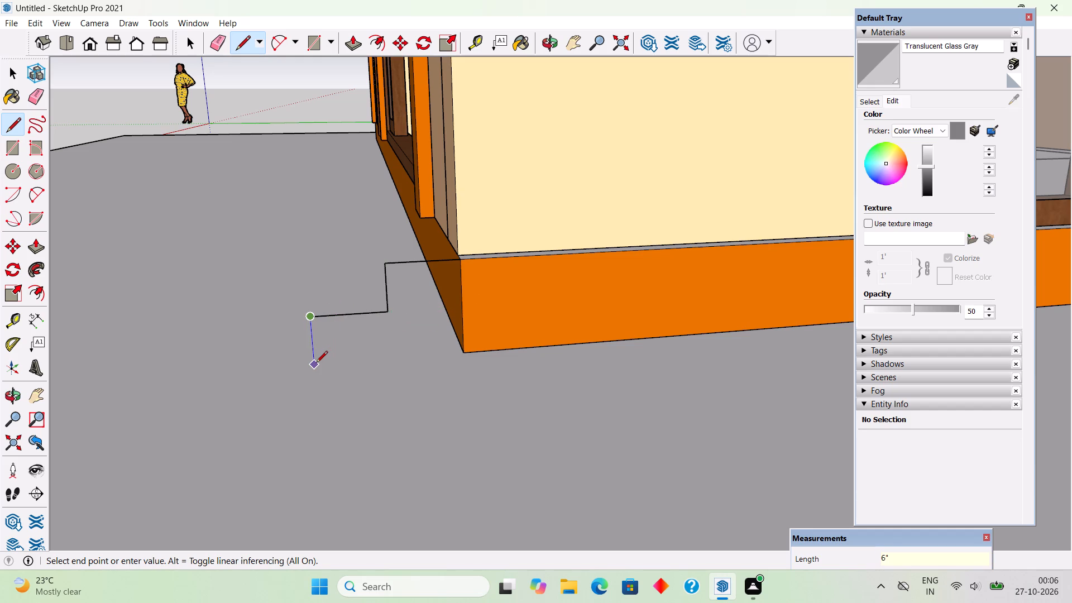
{"action": "type", "text": "6\""}
{"action": "key", "text": "Return"}
{"action": "left_click", "coordinate": [463, 355]}
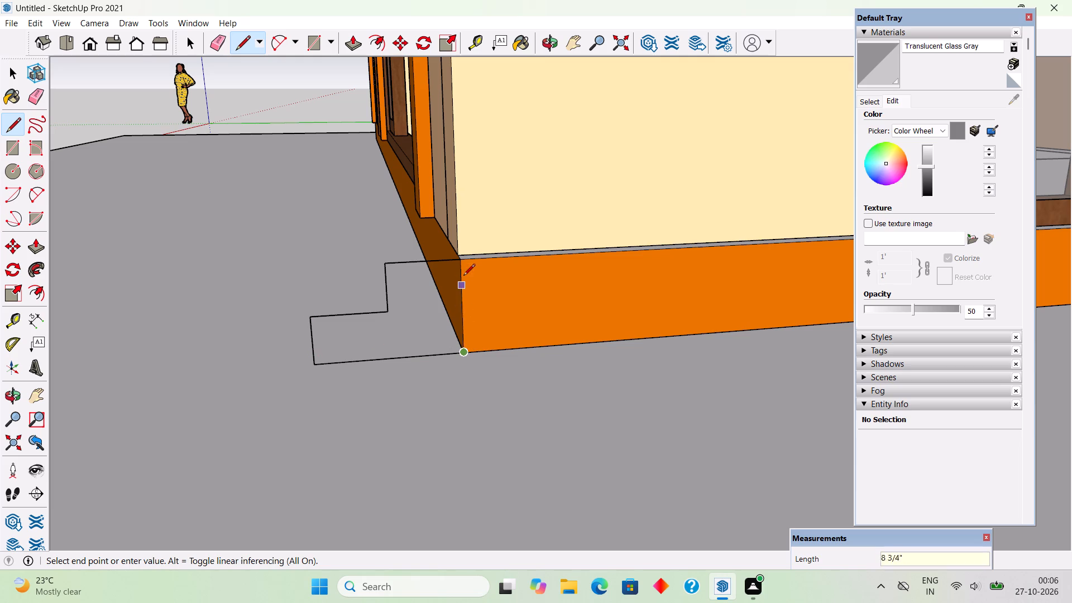
{"action": "left_click", "coordinate": [463, 262]}
{"action": "key", "text": "space"}
Push/Pull the stepped profile about 20' 4 3/4" along the front plinth to the far edge of the large arched opening's trim.
{"action": "middle_click_drag", "start_coordinate": [301, 367], "coordinate": [719, 355]}
{"action": "scroll", "coordinate": [719, 355], "scroll_direction": "down", "scroll_amount": 4}
{"action": "key", "text": "p"}
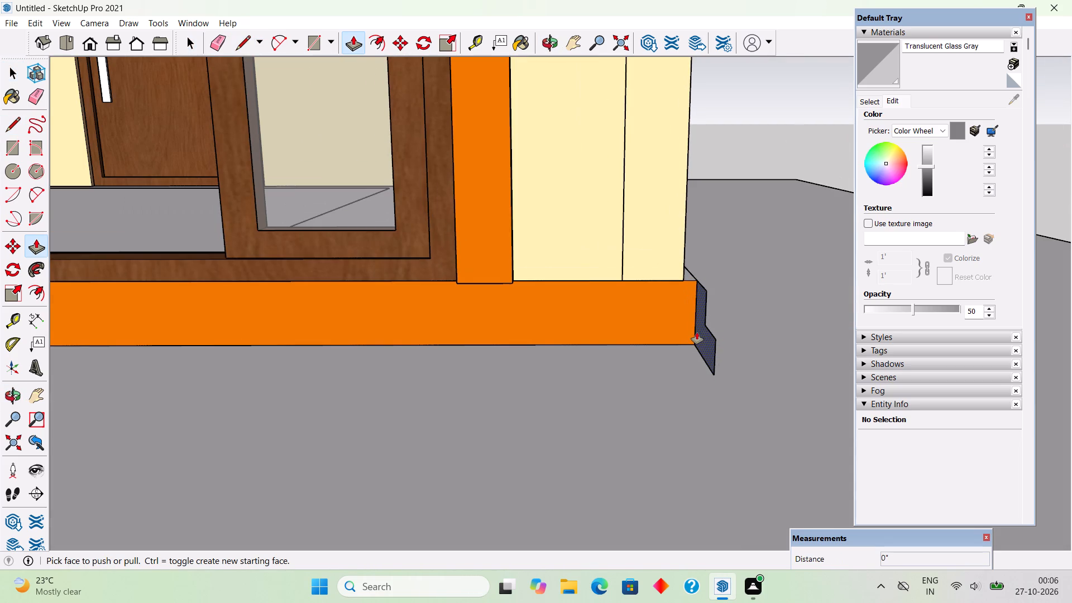
{"action": "left_click", "coordinate": [697, 332]}
{"action": "scroll", "coordinate": [524, 331], "scroll_direction": "down", "scroll_amount": 5}
{"action": "scroll", "coordinate": [436, 342], "scroll_direction": "down", "scroll_amount": 4}
{"action": "scroll", "coordinate": [387, 352], "scroll_direction": "down", "scroll_amount": 7}
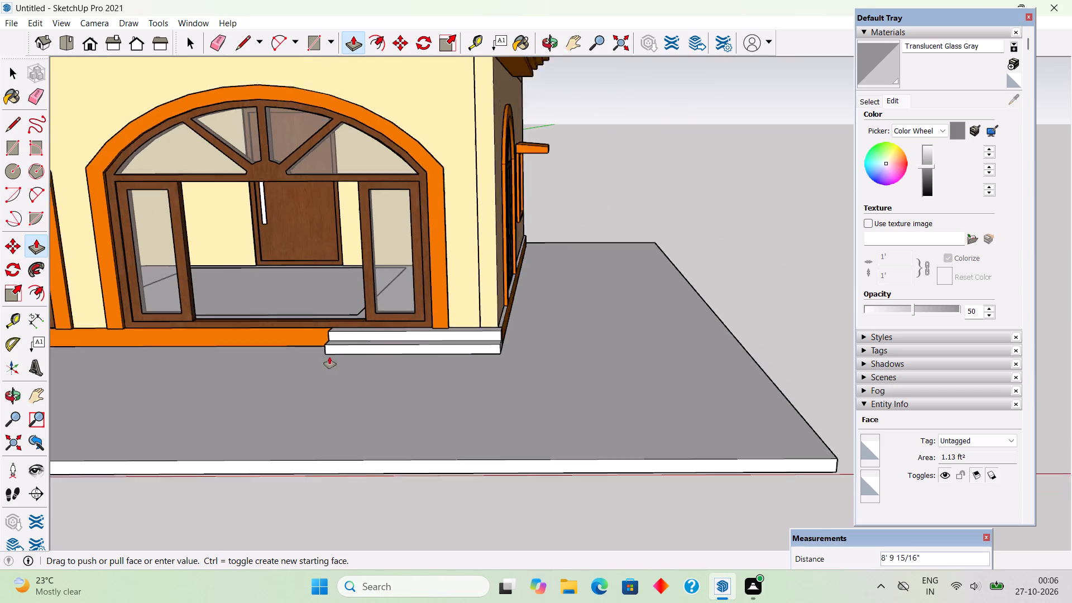
{"action": "scroll", "coordinate": [329, 357], "scroll_direction": "down", "scroll_amount": 1}
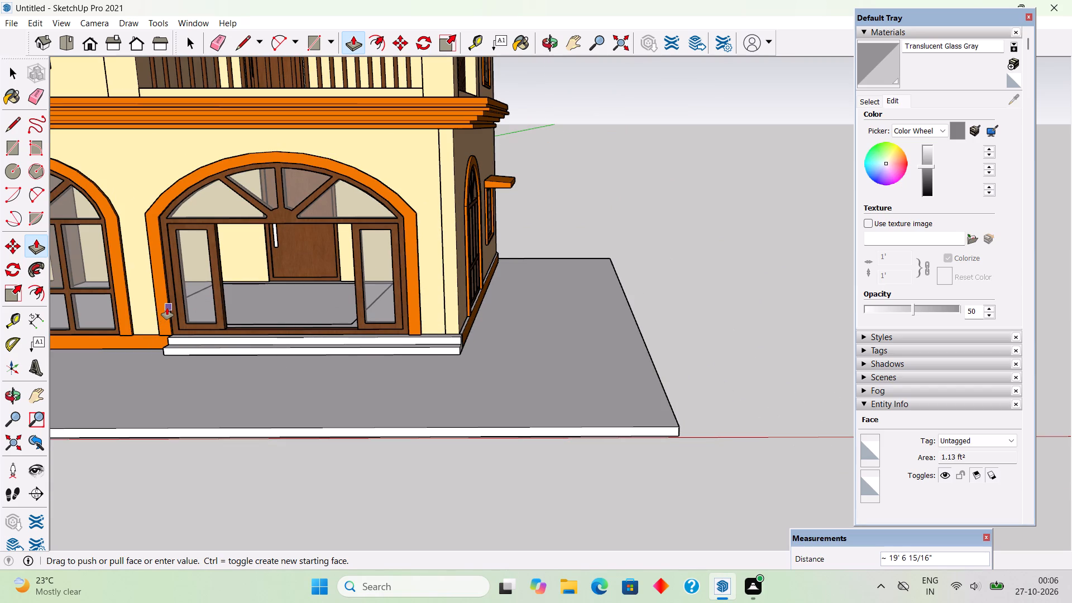
{"action": "middle_click_drag", "start_coordinate": [293, 310], "coordinate": [485, 320]}
{"action": "scroll", "coordinate": [373, 312], "scroll_direction": "down", "scroll_amount": 1}
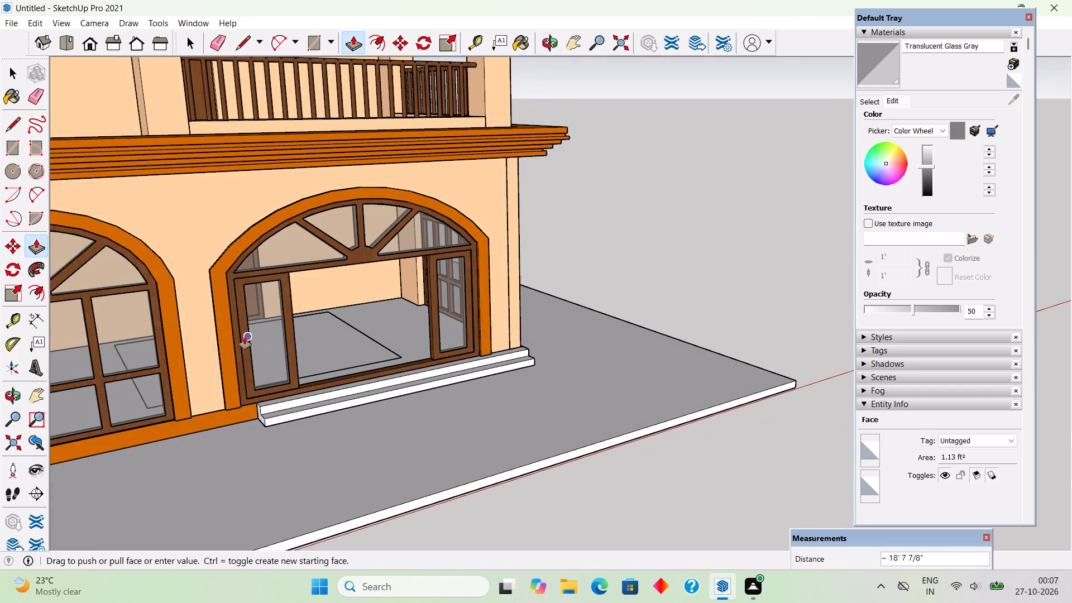
{"action": "left_click", "coordinate": [217, 347]}
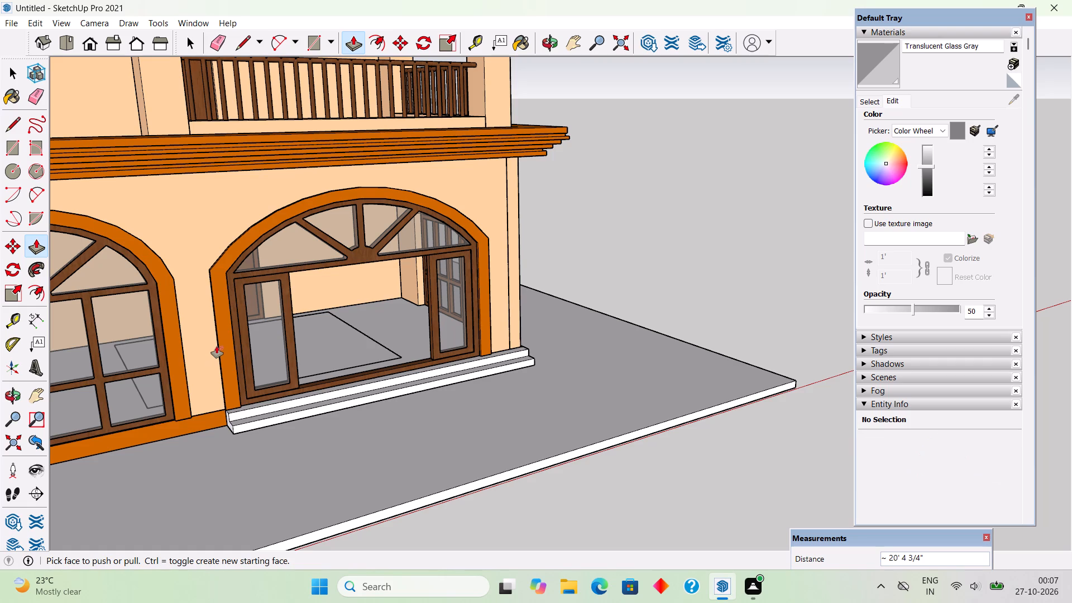
{"action": "key", "text": "space"}
Select all the geometry of the new entrance steps and make it a group.
{"action": "middle_click_drag", "start_coordinate": [374, 419], "coordinate": [98, 442]}
{"action": "middle_click_drag", "start_coordinate": [519, 343], "coordinate": [435, 365]}
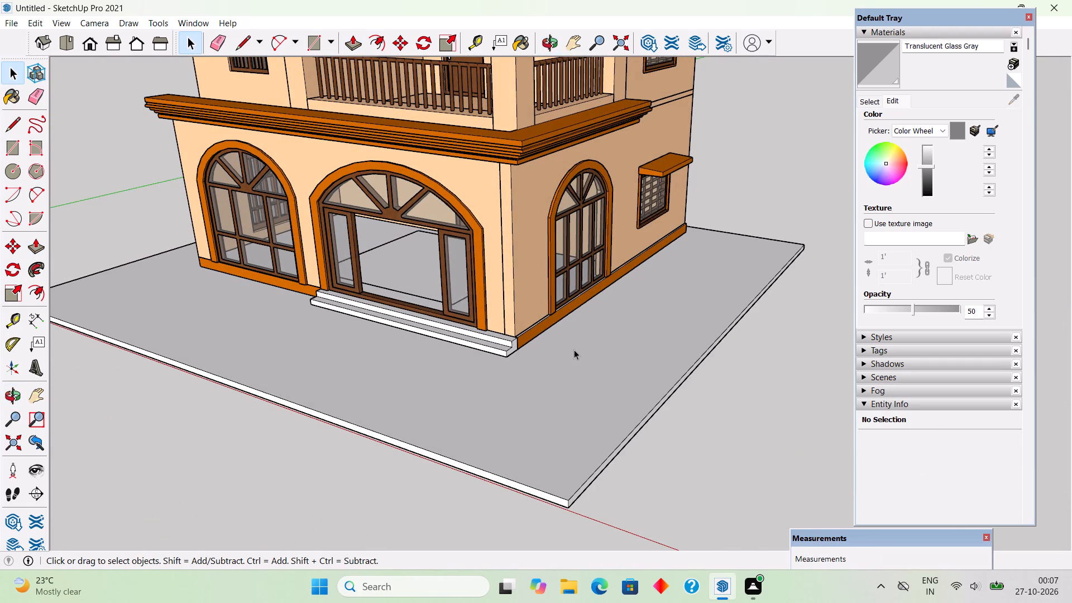
{"action": "scroll", "coordinate": [574, 350], "scroll_direction": "up", "scroll_amount": 2}
{"action": "triple_click", "coordinate": [478, 343]}
{"action": "right_click", "coordinate": [478, 343]}
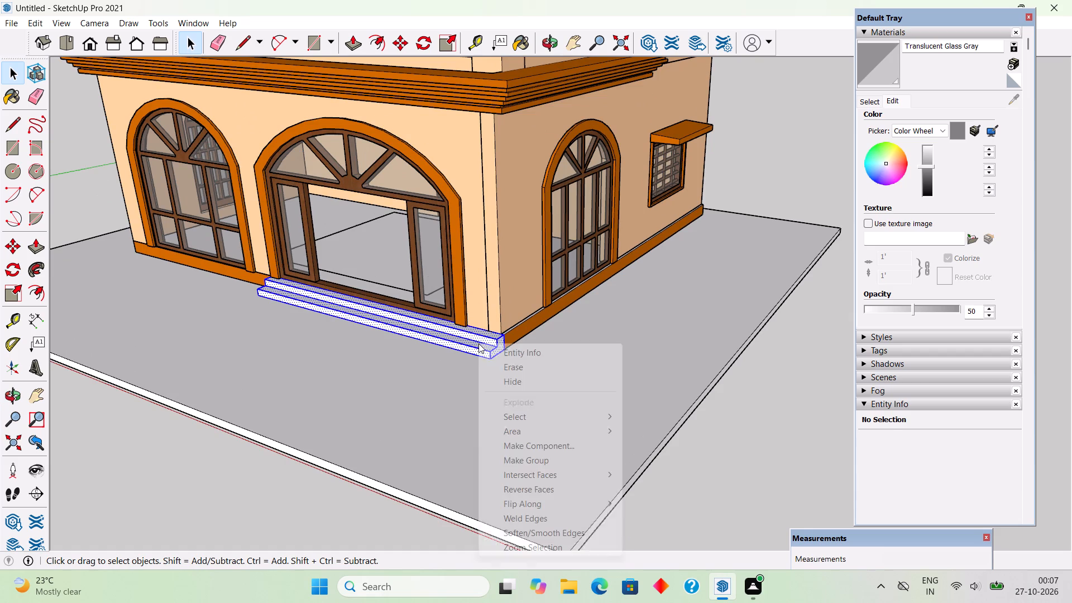
{"action": "left_click", "coordinate": [525, 457]}
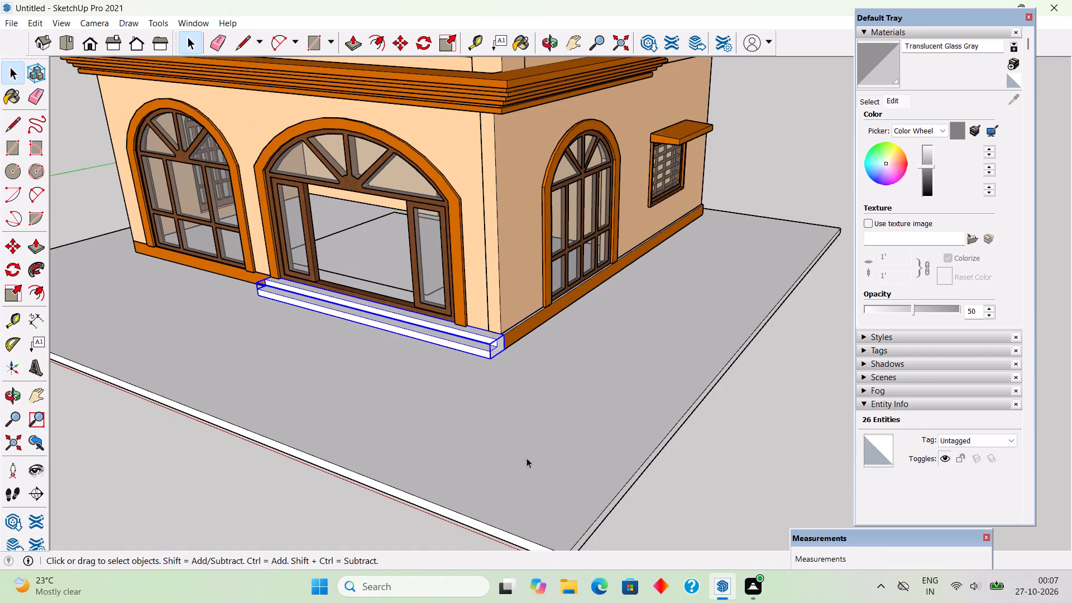
{"action": "scroll", "coordinate": [527, 458], "scroll_direction": "down", "scroll_amount": 3}
{"action": "left_click", "coordinate": [724, 454]}
Open the entrance steps group and paint one end face and the lower riser with Color C06 sampled from the arch trim.
{"action": "middle_click_drag", "start_coordinate": [471, 361], "coordinate": [594, 346]}
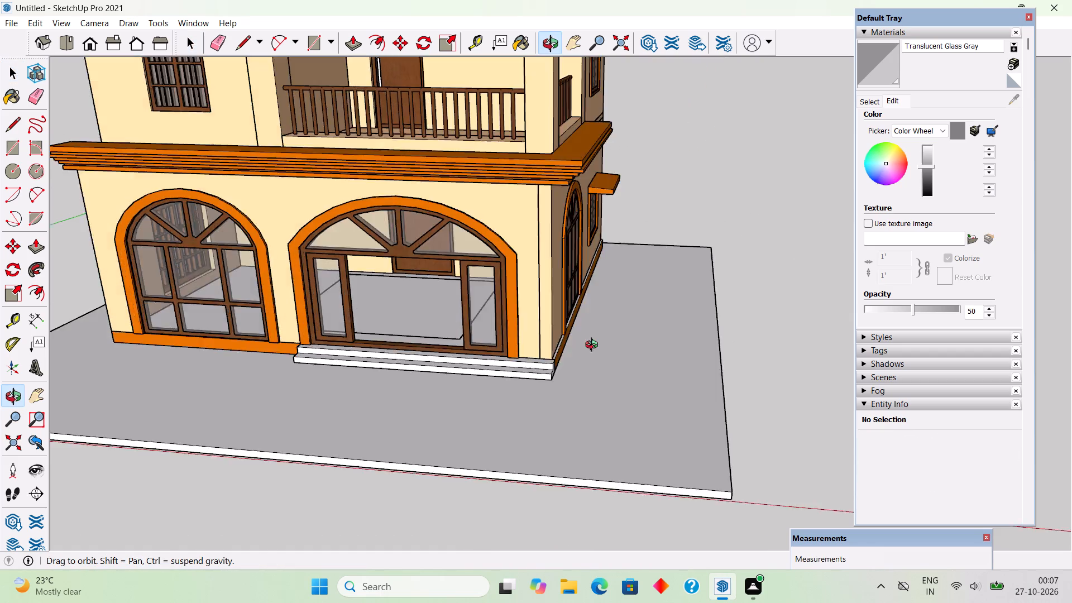
{"action": "middle_click_drag", "start_coordinate": [594, 346], "coordinate": [800, 353]}
{"action": "middle_click_drag", "start_coordinate": [575, 379], "coordinate": [671, 331]}
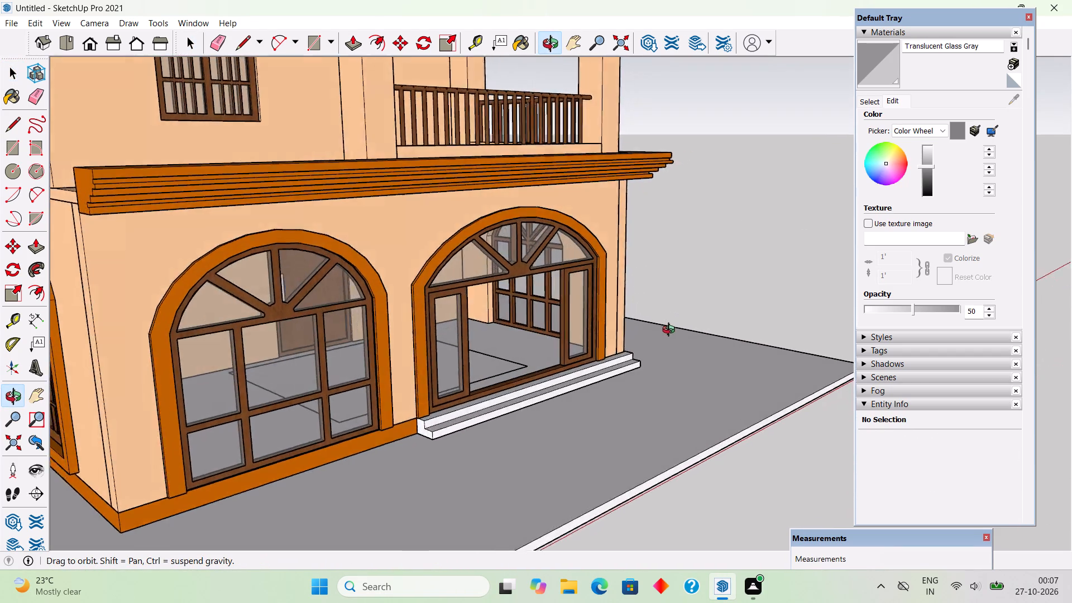
{"action": "middle_click_drag", "start_coordinate": [671, 331], "coordinate": [636, 349]}
{"action": "double_click", "coordinate": [535, 389]}
{"action": "left_click", "coordinate": [535, 389]}
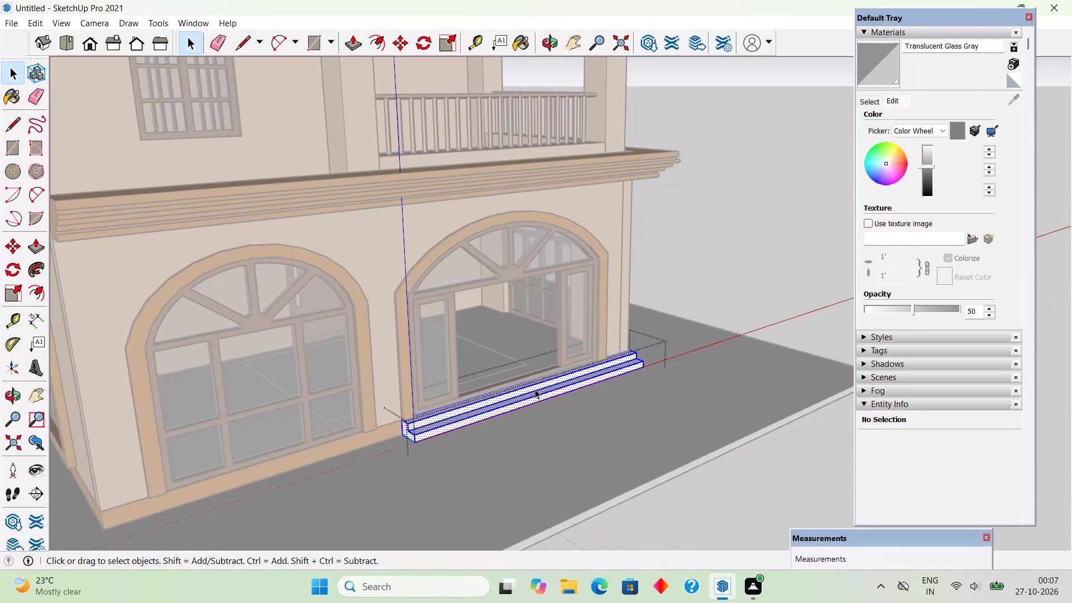
{"action": "left_click", "coordinate": [535, 389]}
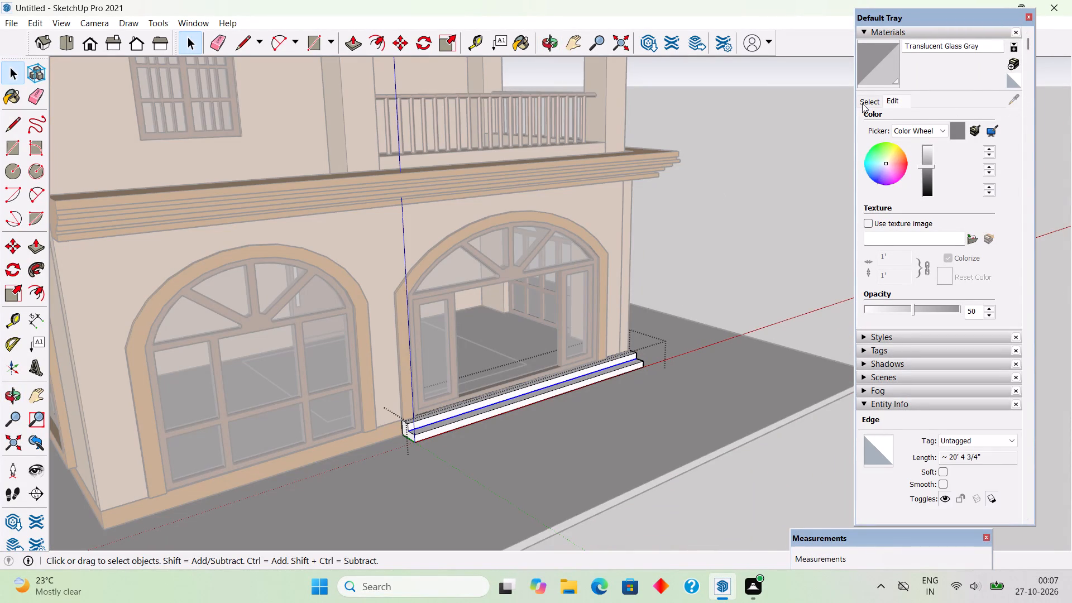
{"action": "left_click", "coordinate": [862, 103]}
{"action": "left_click", "coordinate": [1021, 101]}
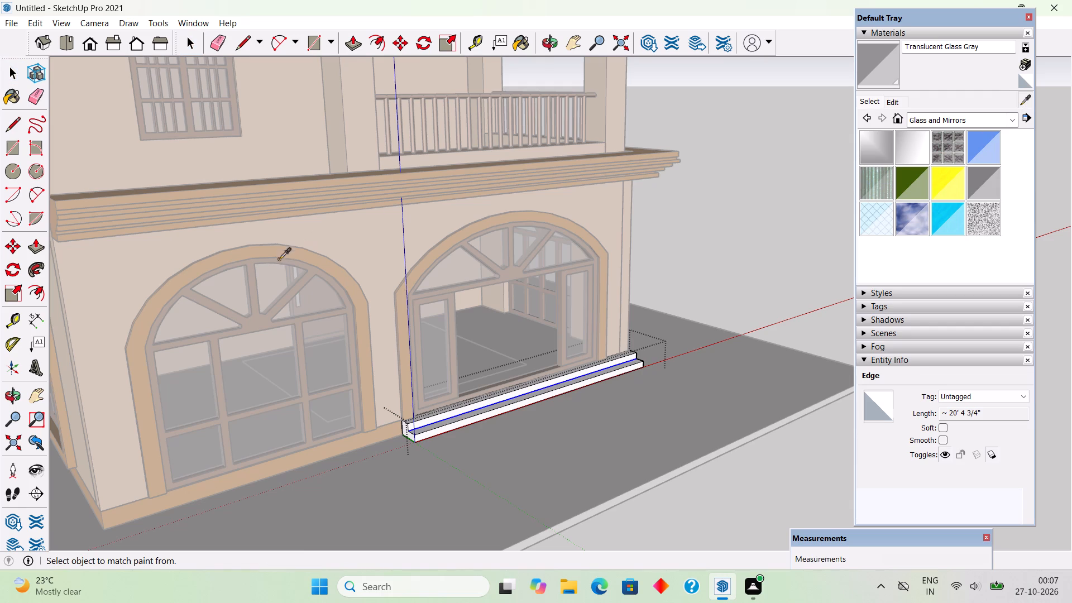
{"action": "left_click", "coordinate": [280, 252]}
{"action": "scroll", "coordinate": [404, 423], "scroll_direction": "up", "scroll_amount": 11}
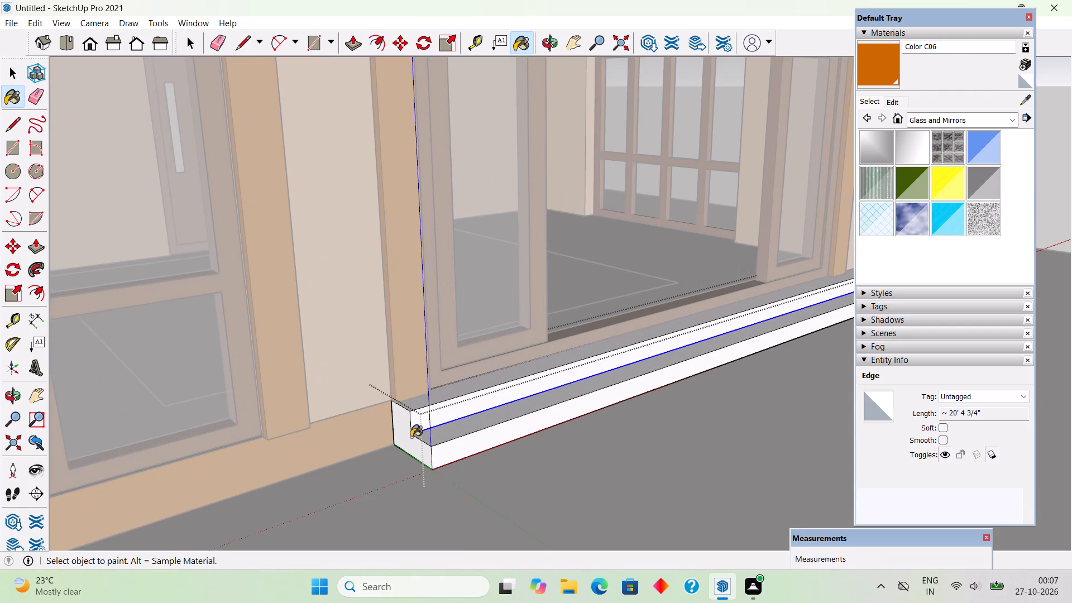
{"action": "left_click", "coordinate": [411, 437]}
{"action": "left_click", "coordinate": [466, 449]}
Paint the opposite end face of the entrance steps, beside the house corner, with the same orange Color C06.
{"action": "middle_click_drag", "start_coordinate": [393, 419], "coordinate": [46, 384]}
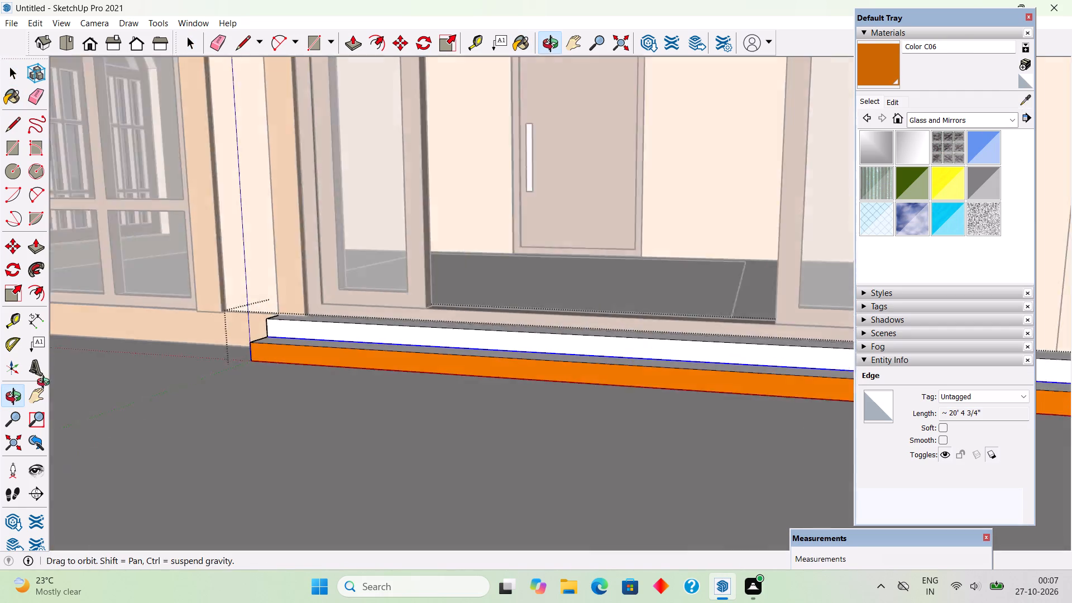
{"action": "middle_click_drag", "start_coordinate": [46, 384], "coordinate": [12, 380]}
{"action": "scroll", "coordinate": [0, 380], "scroll_direction": "down", "scroll_amount": 4}
{"action": "scroll", "coordinate": [248, 350], "scroll_direction": "down", "scroll_amount": 5}
{"action": "scroll", "coordinate": [141, 353], "scroll_direction": "down", "scroll_amount": 2}
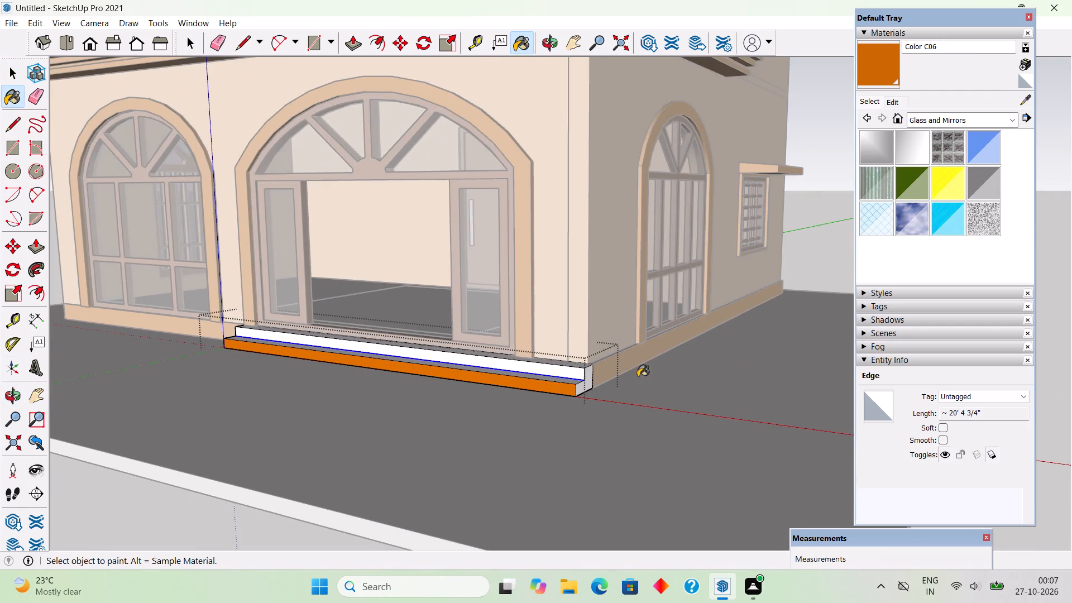
{"action": "scroll", "coordinate": [635, 376], "scroll_direction": "up", "scroll_amount": 4}
{"action": "scroll", "coordinate": [582, 393], "scroll_direction": "up", "scroll_amount": 3}
{"action": "left_click", "coordinate": [583, 387]}
{"action": "scroll", "coordinate": [588, 384], "scroll_direction": "down", "scroll_amount": 5}
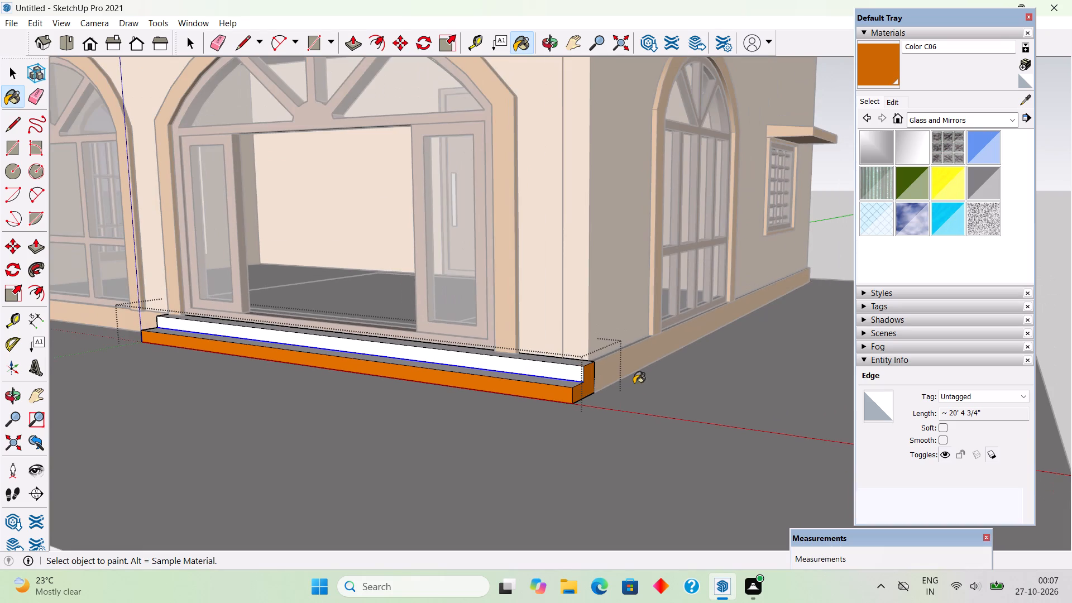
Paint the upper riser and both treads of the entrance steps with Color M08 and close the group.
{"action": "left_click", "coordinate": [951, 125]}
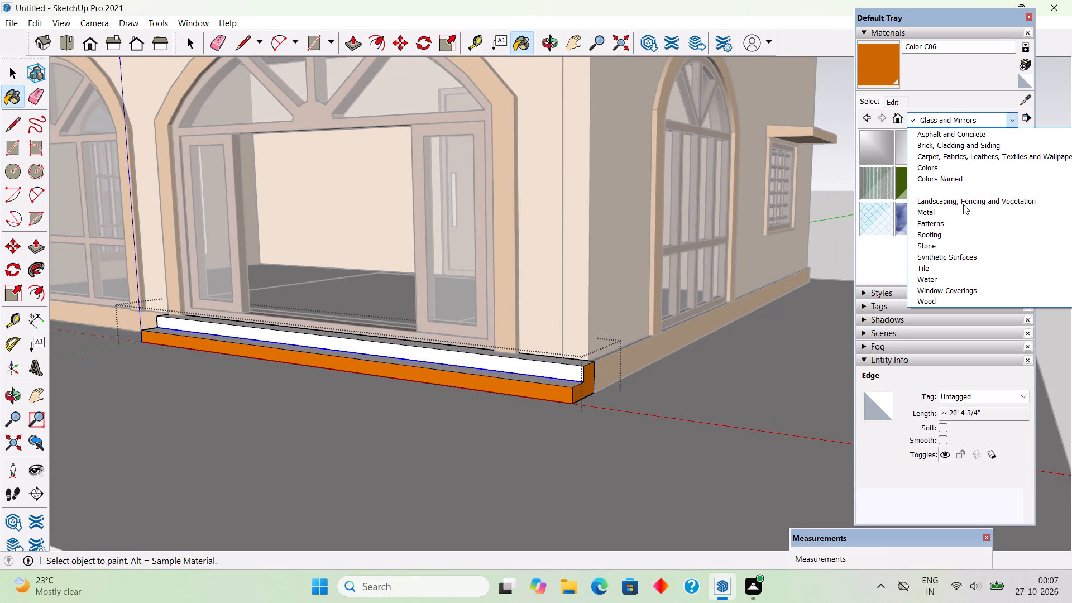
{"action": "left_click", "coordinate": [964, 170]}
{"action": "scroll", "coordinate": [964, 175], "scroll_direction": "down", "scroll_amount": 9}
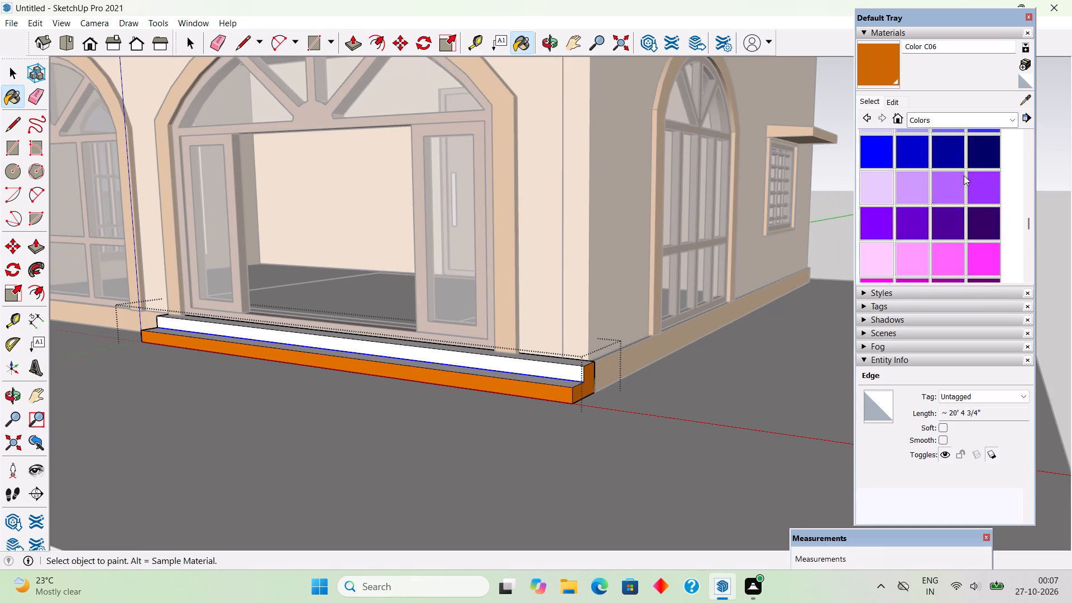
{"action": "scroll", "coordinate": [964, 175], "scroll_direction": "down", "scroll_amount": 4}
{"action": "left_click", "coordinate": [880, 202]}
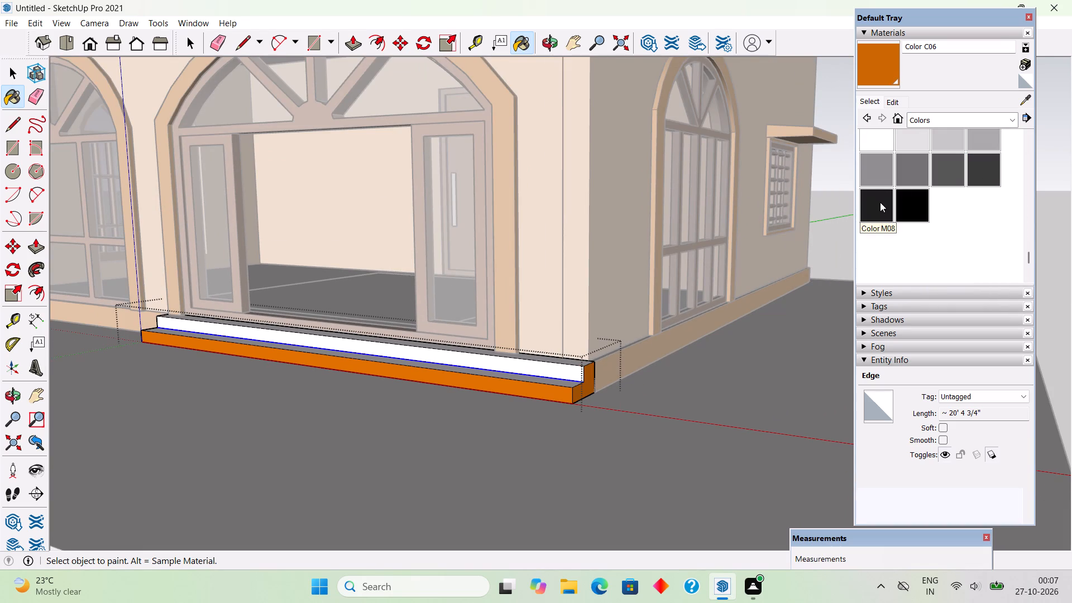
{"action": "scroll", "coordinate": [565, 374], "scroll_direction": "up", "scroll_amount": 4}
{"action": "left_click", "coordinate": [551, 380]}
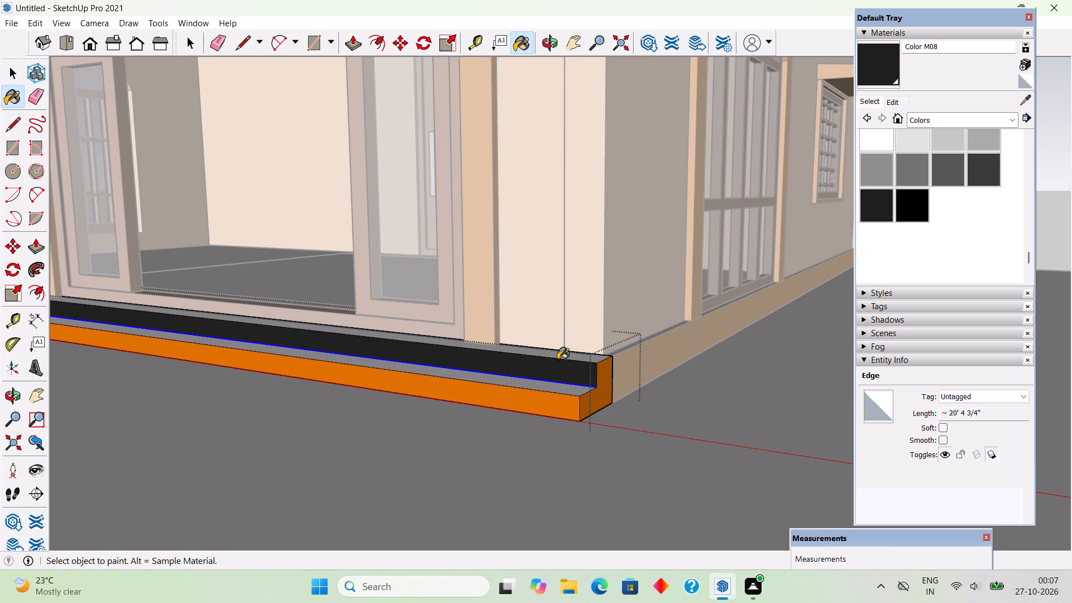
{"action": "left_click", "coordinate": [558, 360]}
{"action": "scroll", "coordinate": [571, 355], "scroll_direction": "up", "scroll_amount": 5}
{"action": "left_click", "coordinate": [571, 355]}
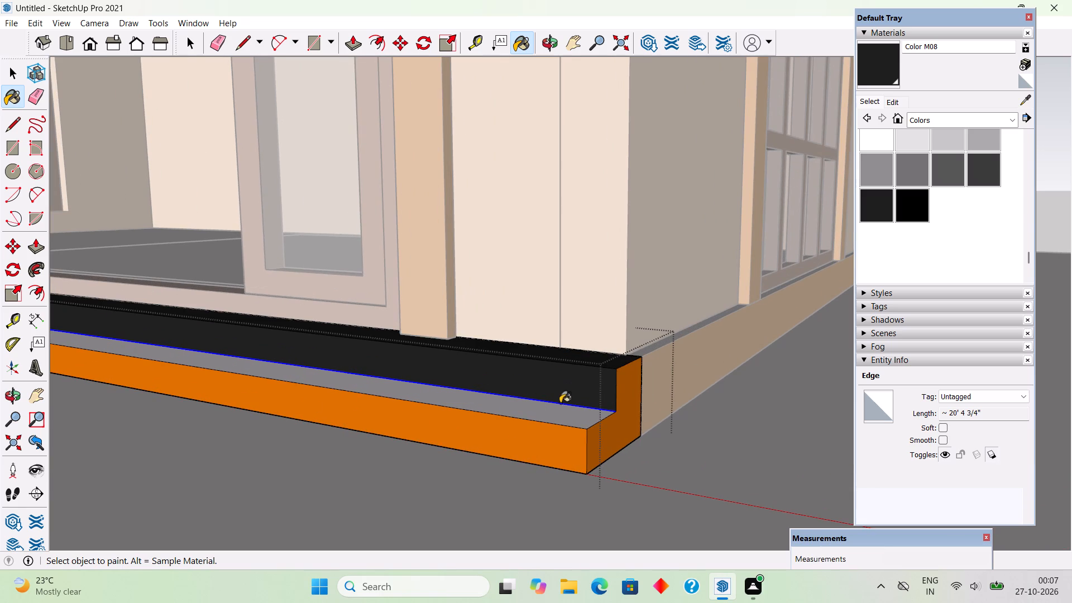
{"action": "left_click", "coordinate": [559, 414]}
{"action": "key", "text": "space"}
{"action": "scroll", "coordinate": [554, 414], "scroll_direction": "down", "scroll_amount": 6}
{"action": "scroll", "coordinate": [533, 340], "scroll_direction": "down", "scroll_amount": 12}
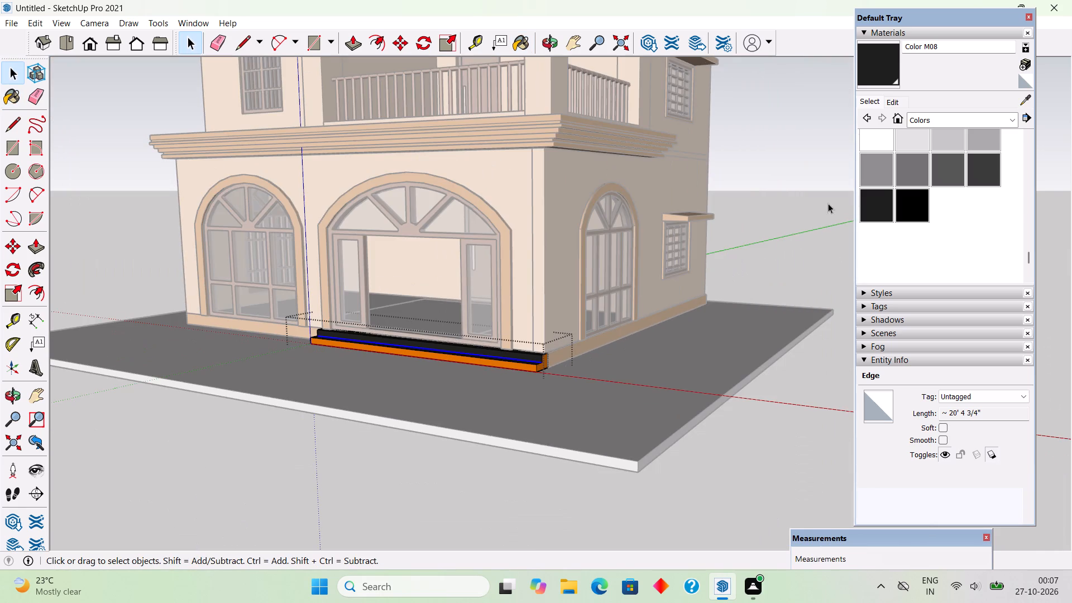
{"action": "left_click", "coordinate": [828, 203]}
Examine the painted entrance steps and the front arched opening from several angles.
{"action": "middle_click_drag", "start_coordinate": [338, 427], "coordinate": [587, 492]}
{"action": "scroll", "coordinate": [587, 492], "scroll_direction": "up", "scroll_amount": 2}
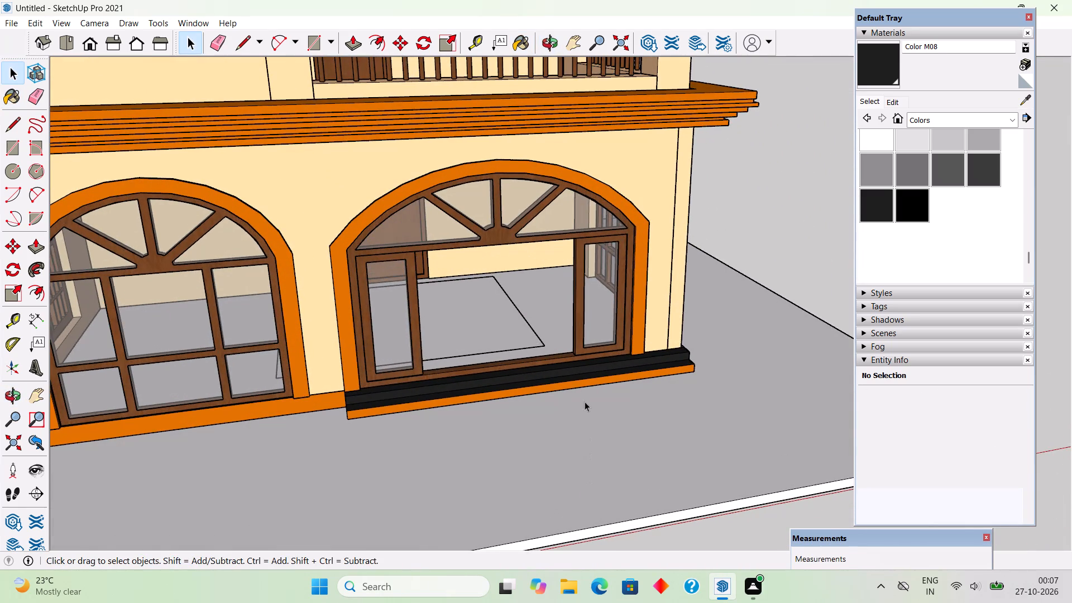
{"action": "middle_click_drag", "start_coordinate": [569, 385], "coordinate": [539, 477]}
{"action": "scroll", "coordinate": [606, 382], "scroll_direction": "up", "scroll_amount": 5}
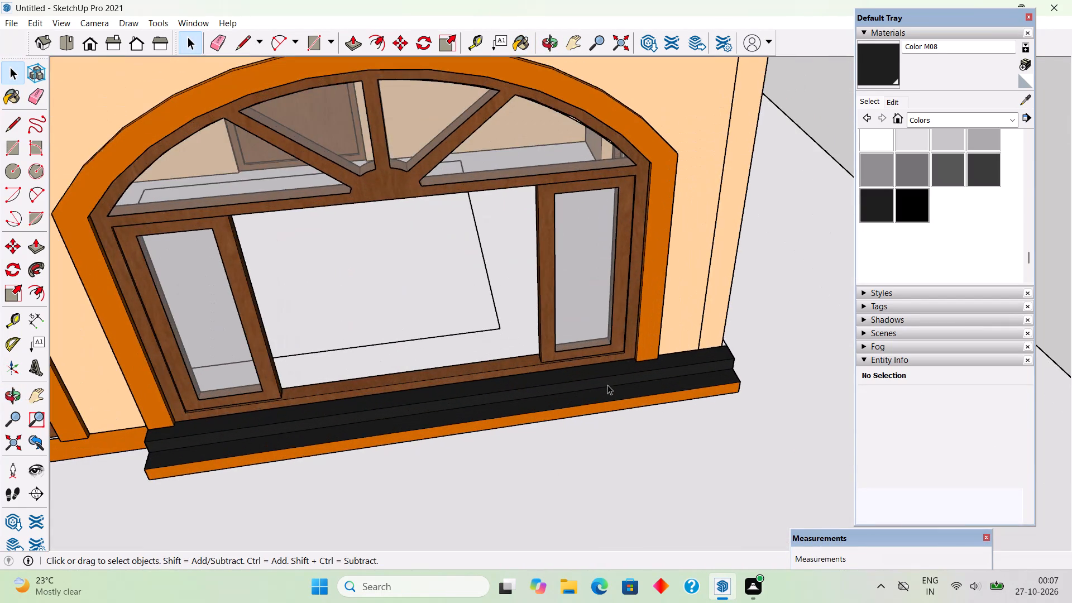
{"action": "scroll", "coordinate": [607, 385], "scroll_direction": "up", "scroll_amount": 6}
{"action": "scroll", "coordinate": [607, 385], "scroll_direction": "down", "scroll_amount": 5}
{"action": "middle_click_drag", "start_coordinate": [531, 355], "coordinate": [362, 344]}
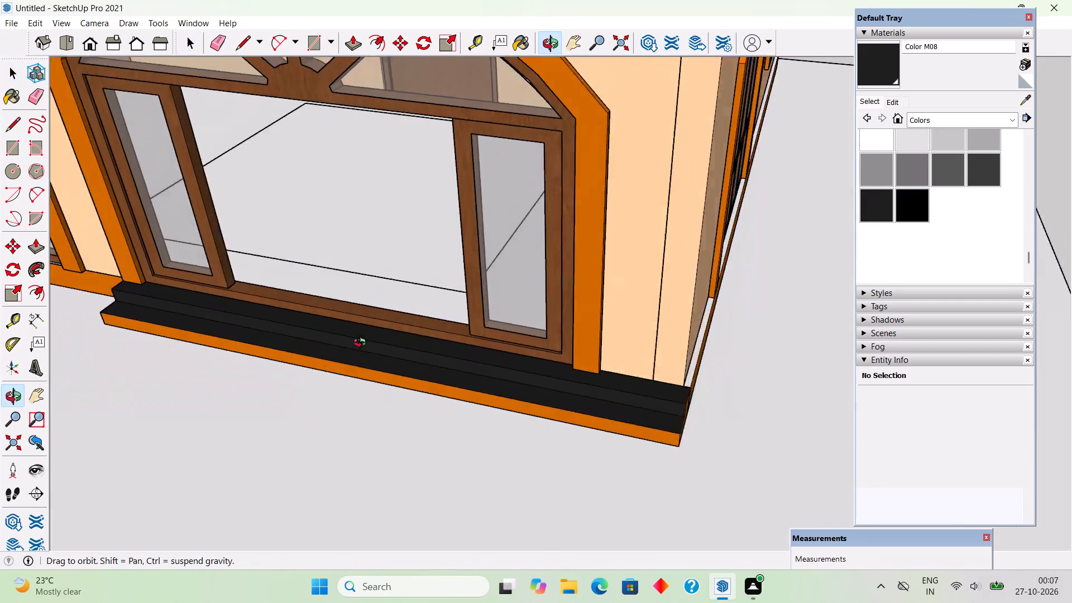
{"action": "middle_click_drag", "start_coordinate": [362, 344], "coordinate": [288, 422]}
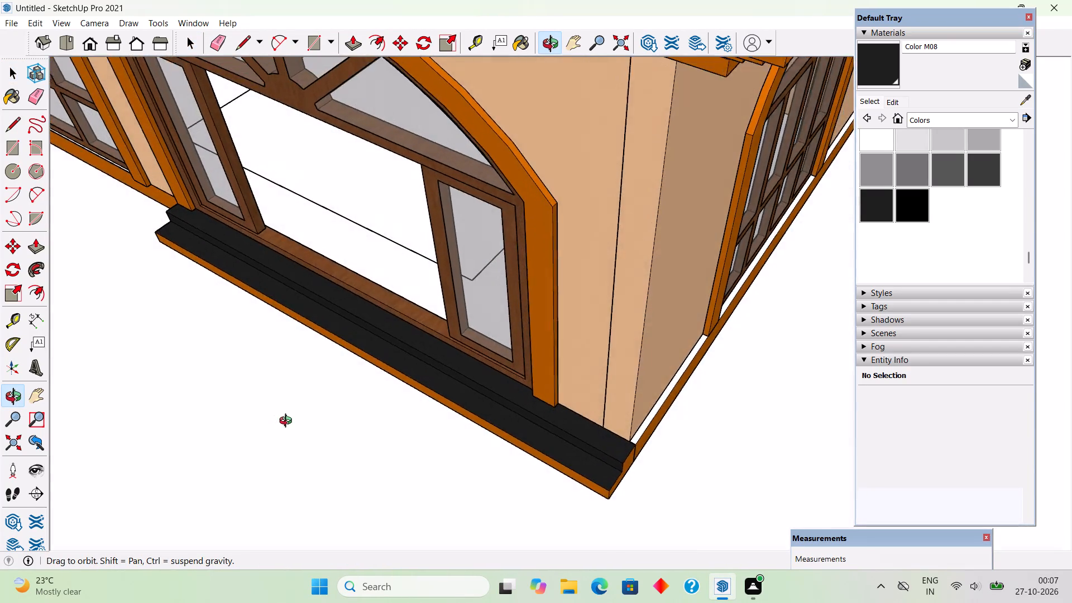
{"action": "middle_click_drag", "start_coordinate": [288, 422], "coordinate": [324, 292]}
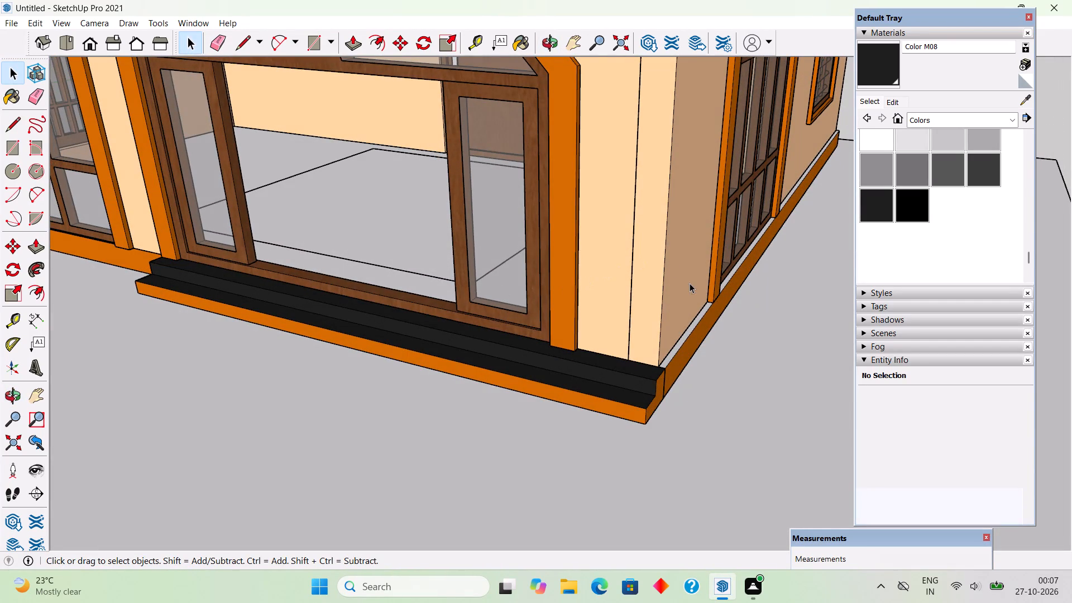
{"action": "scroll", "coordinate": [691, 285], "scroll_direction": "down", "scroll_amount": 5}
{"action": "middle_click_drag", "start_coordinate": [595, 369], "coordinate": [723, 351]}
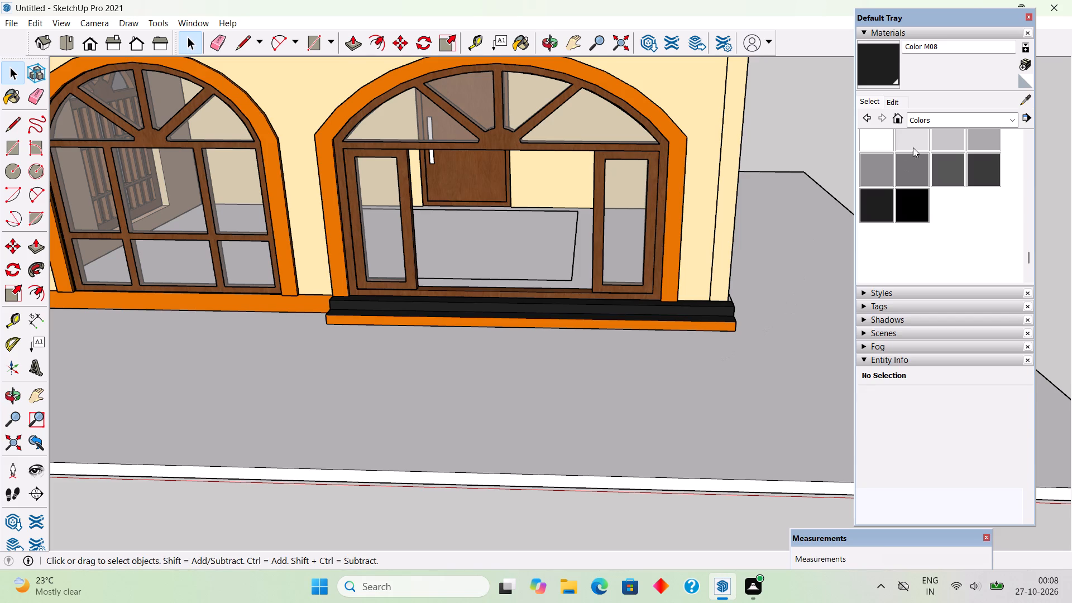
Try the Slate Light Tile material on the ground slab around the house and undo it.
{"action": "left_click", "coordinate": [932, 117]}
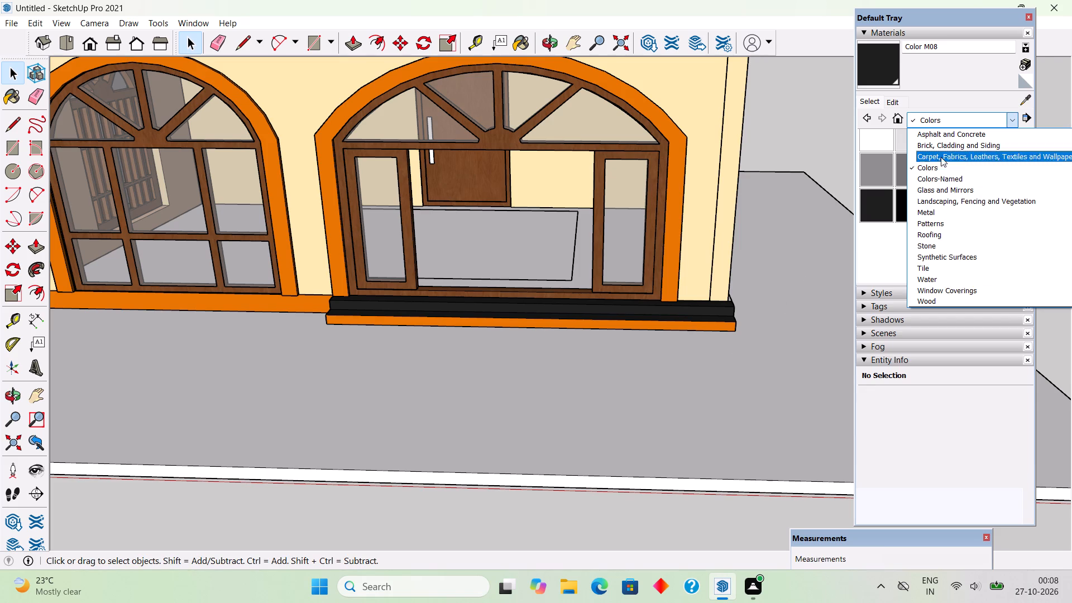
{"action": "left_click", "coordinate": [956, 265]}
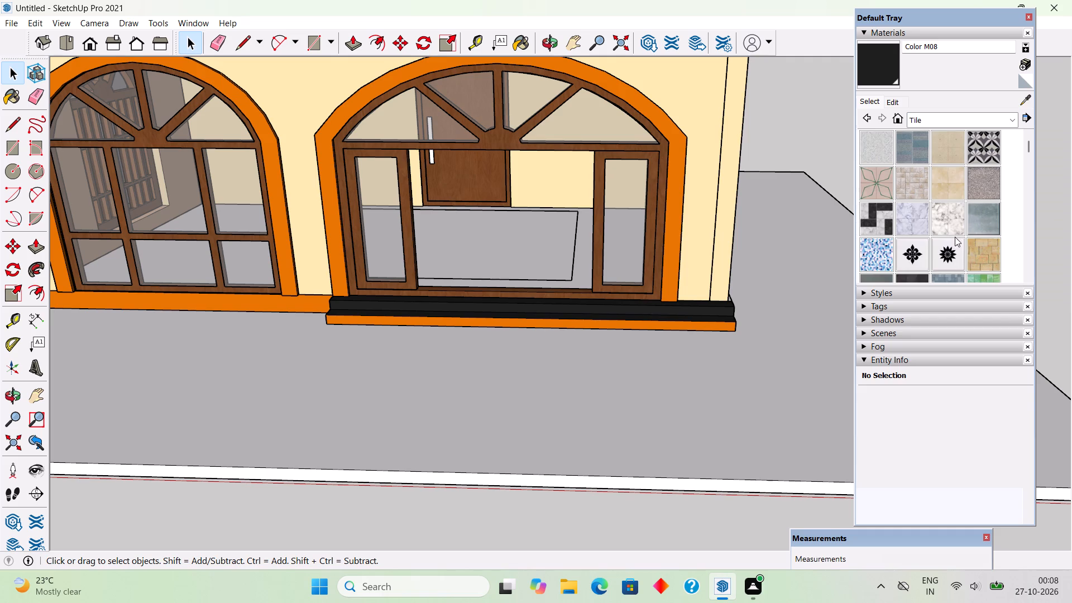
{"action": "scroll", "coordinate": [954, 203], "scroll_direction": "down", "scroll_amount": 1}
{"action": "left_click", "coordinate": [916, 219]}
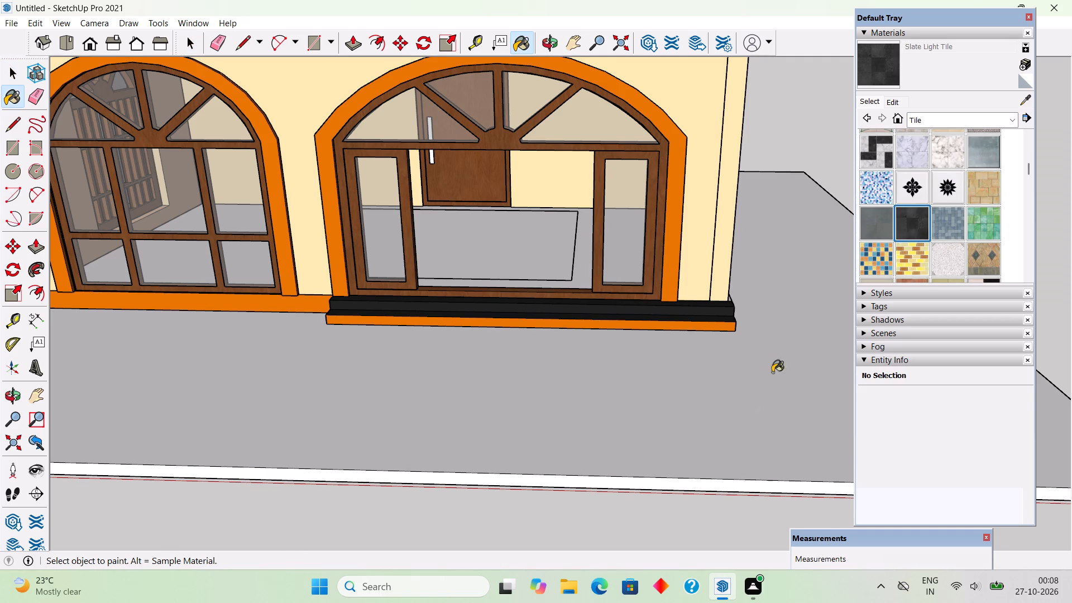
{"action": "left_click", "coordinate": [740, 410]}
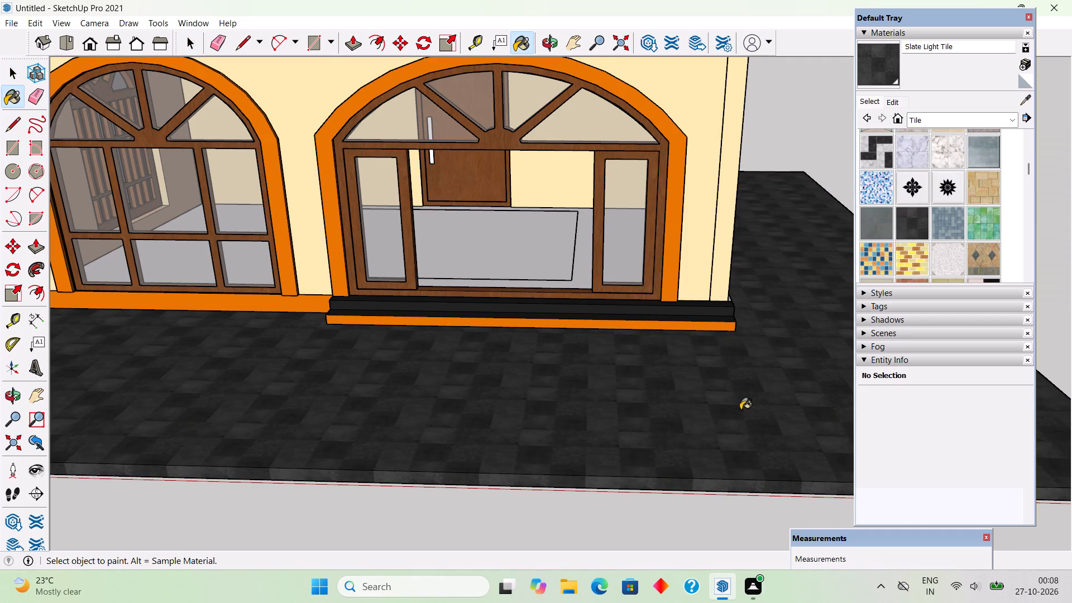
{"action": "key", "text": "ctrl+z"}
Inside the entrance steps group, paint the upper tread, upper riser and lower tread with Slate Light Tile, and close the group.
{"action": "scroll", "coordinate": [699, 309], "scroll_direction": "up", "scroll_amount": 3}
{"action": "left_click", "coordinate": [700, 309]}
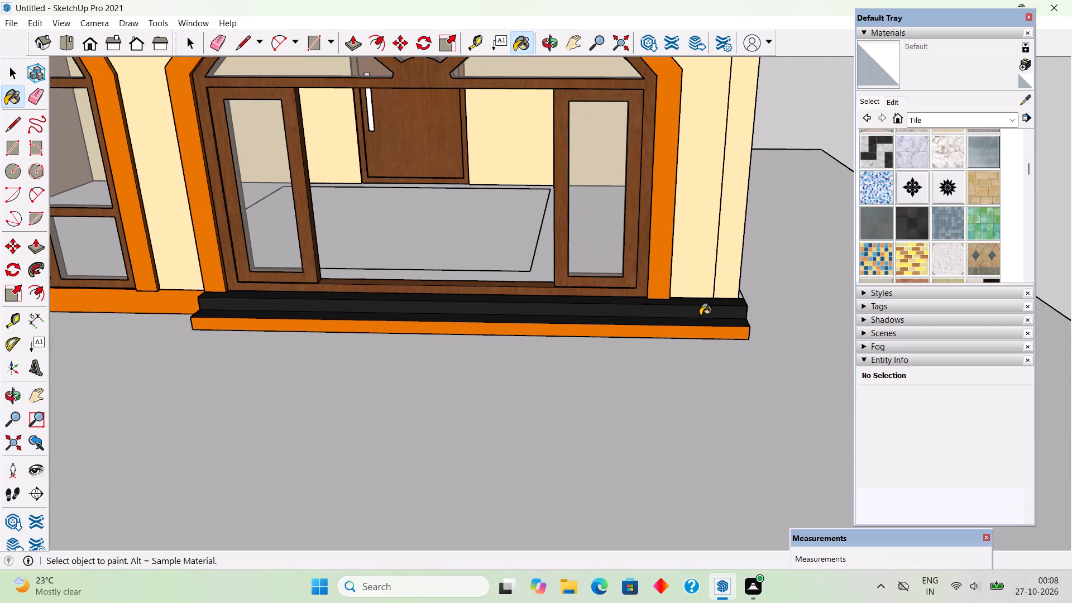
{"action": "scroll", "coordinate": [703, 319], "scroll_direction": "up", "scroll_amount": 4}
{"action": "middle_click_drag", "start_coordinate": [704, 334], "coordinate": [695, 453]}
{"action": "key", "text": "space"}
{"action": "triple_click", "coordinate": [683, 409]}
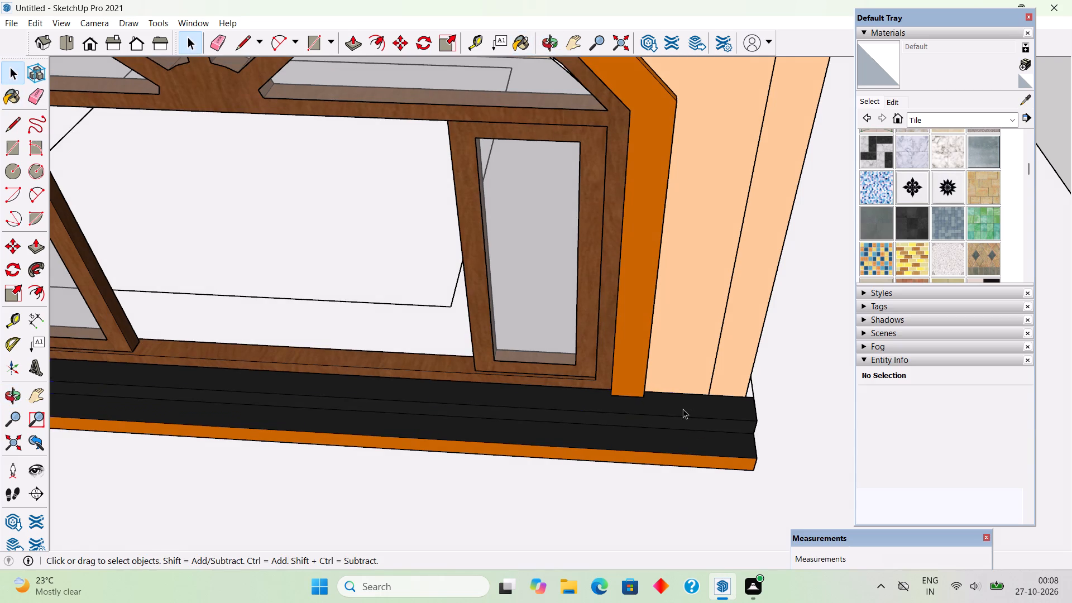
{"action": "left_click", "coordinate": [729, 402]}
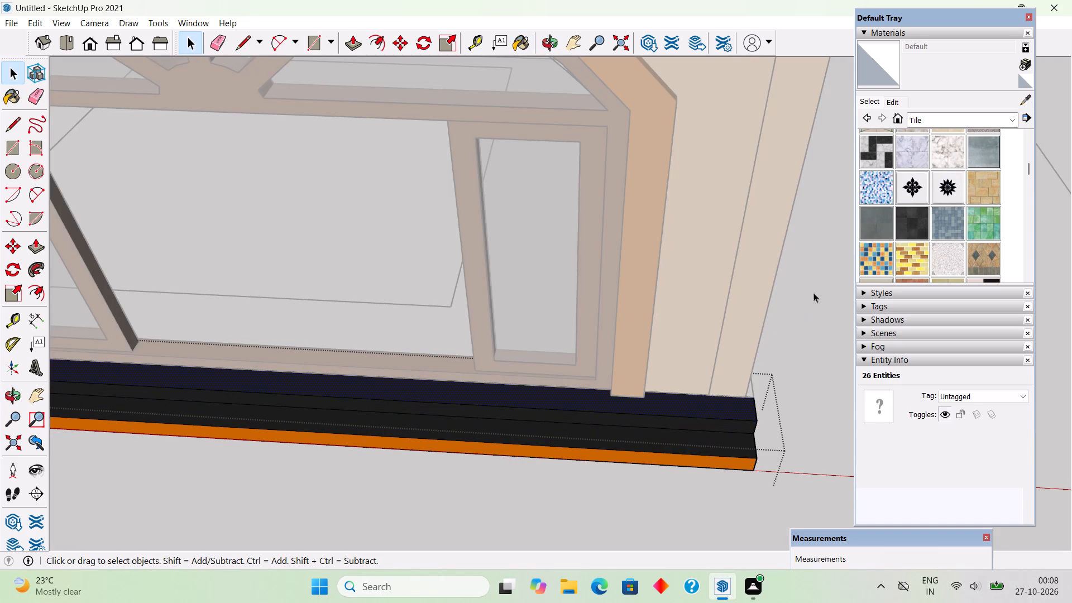
{"action": "left_click", "coordinate": [904, 221]}
{"action": "scroll", "coordinate": [729, 406], "scroll_direction": "up", "scroll_amount": 3}
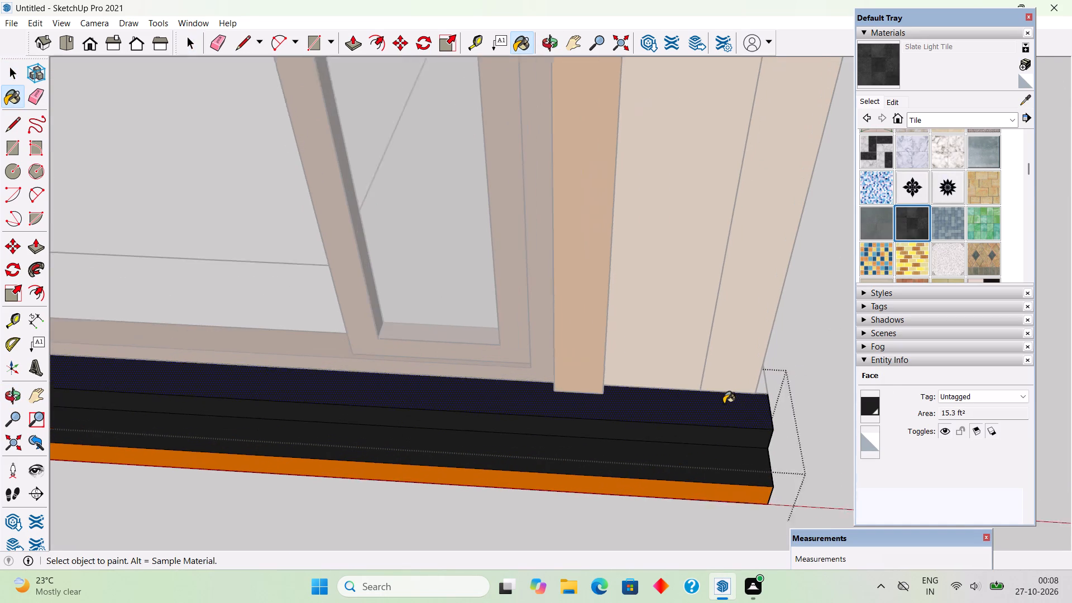
{"action": "scroll", "coordinate": [724, 404], "scroll_direction": "up", "scroll_amount": 2}
{"action": "left_click", "coordinate": [723, 404]}
{"action": "left_click", "coordinate": [706, 435]}
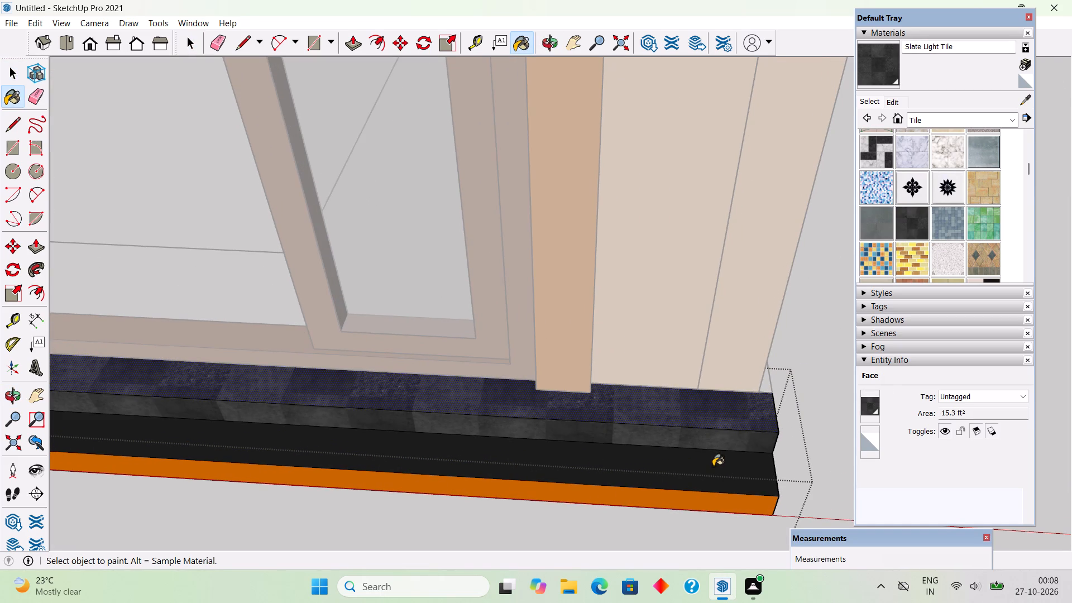
{"action": "left_click", "coordinate": [713, 466]}
{"action": "scroll", "coordinate": [680, 469], "scroll_direction": "down", "scroll_amount": 6}
{"action": "key", "text": "space"}
{"action": "scroll", "coordinate": [655, 413], "scroll_direction": "down", "scroll_amount": 6}
{"action": "scroll", "coordinate": [404, 379], "scroll_direction": "down", "scroll_amount": 10}
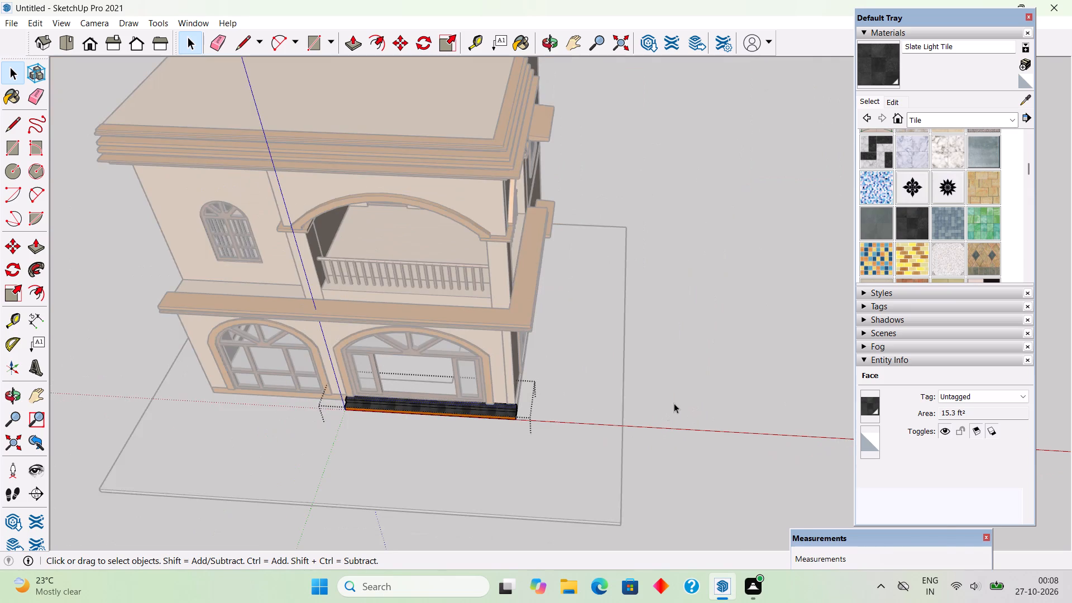
{"action": "left_click", "coordinate": [674, 403]}
Paint the ground slab around the house with the Tile Various Tan material.
{"action": "scroll", "coordinate": [483, 431], "scroll_direction": "up", "scroll_amount": 4}
{"action": "middle_click_drag", "start_coordinate": [444, 405], "coordinate": [505, 312]}
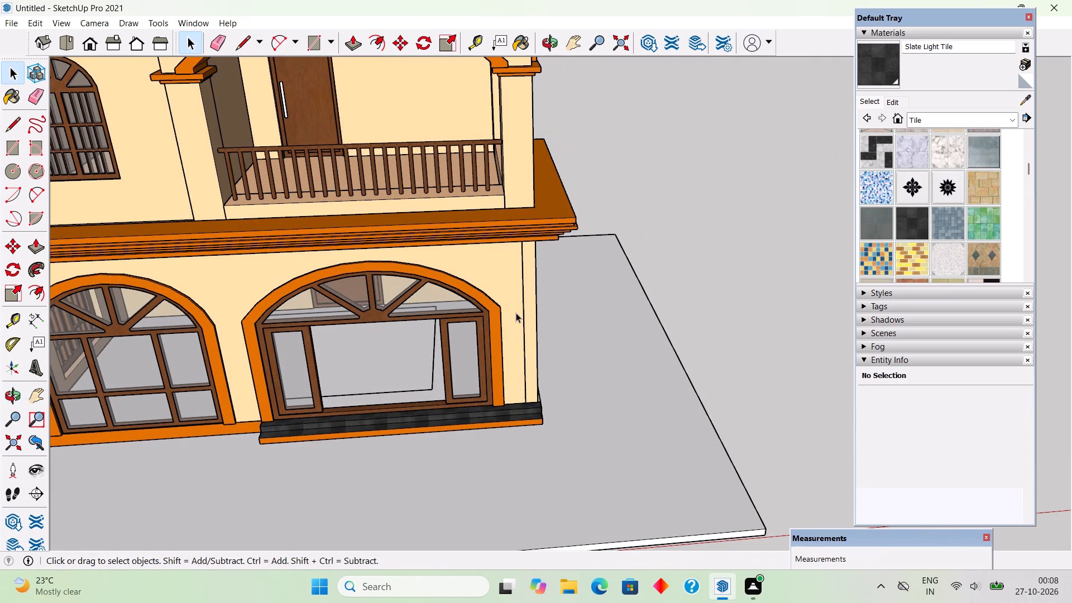
{"action": "scroll", "coordinate": [978, 207], "scroll_direction": "down", "scroll_amount": 2}
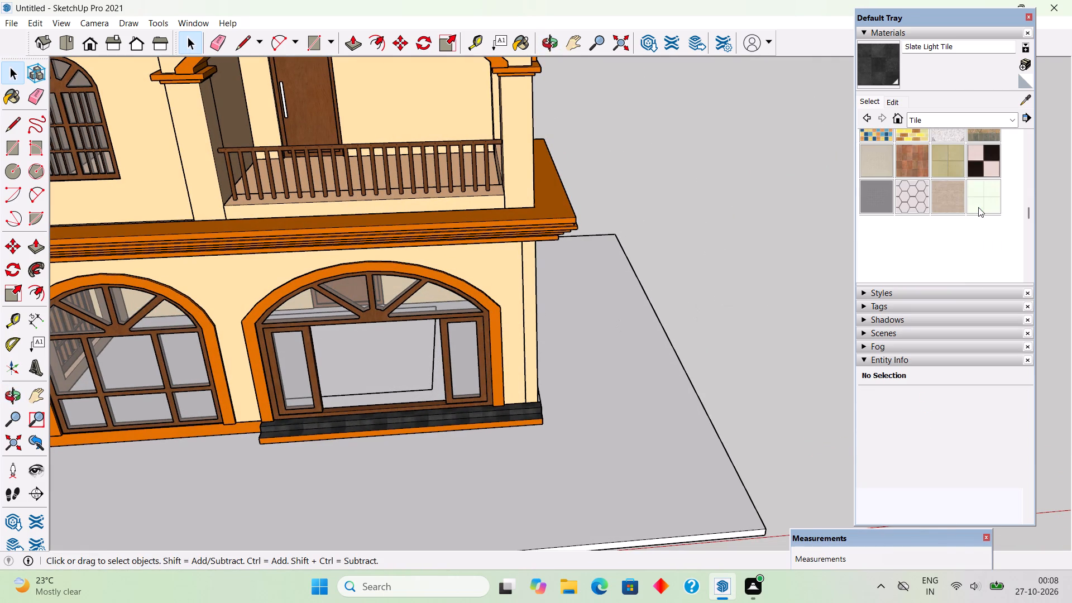
{"action": "left_click", "coordinate": [910, 270]}
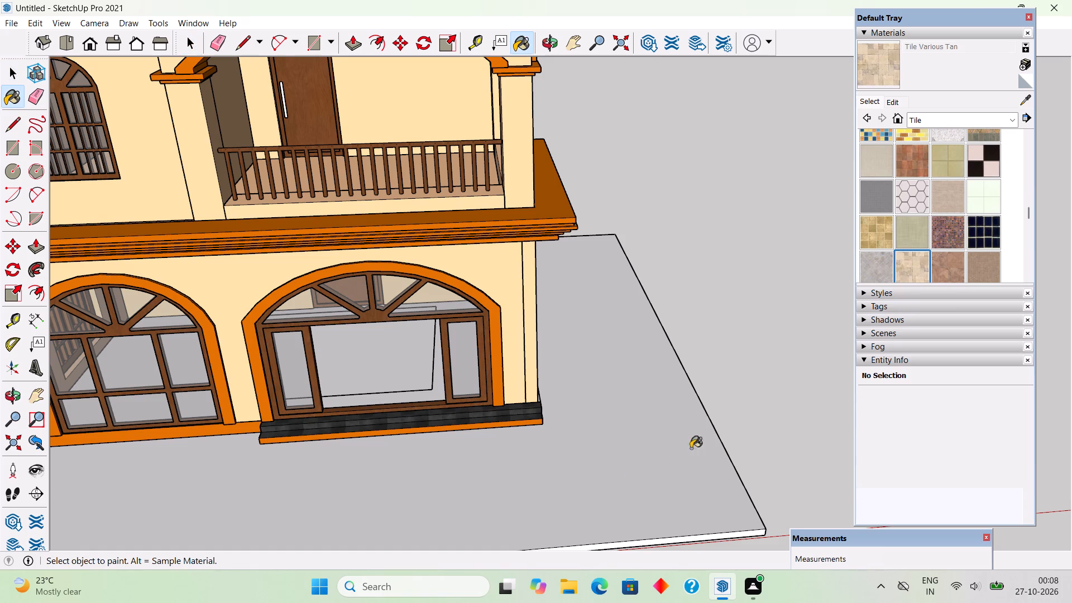
{"action": "left_click", "coordinate": [607, 490]}
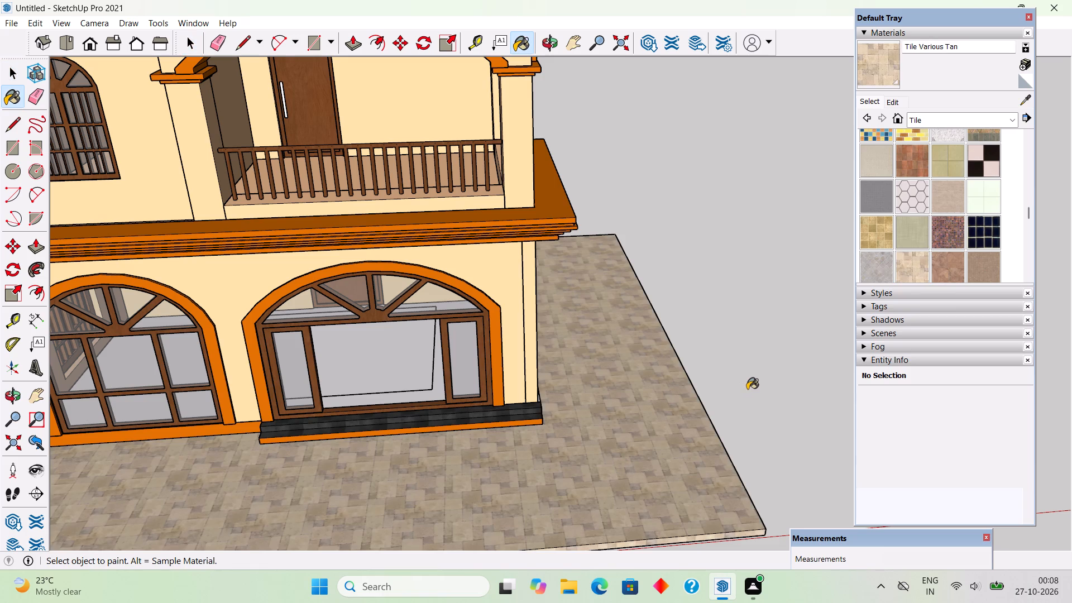
Set the Tile Various Tan texture size to 5' by 5'.
{"action": "left_click", "coordinate": [889, 103]}
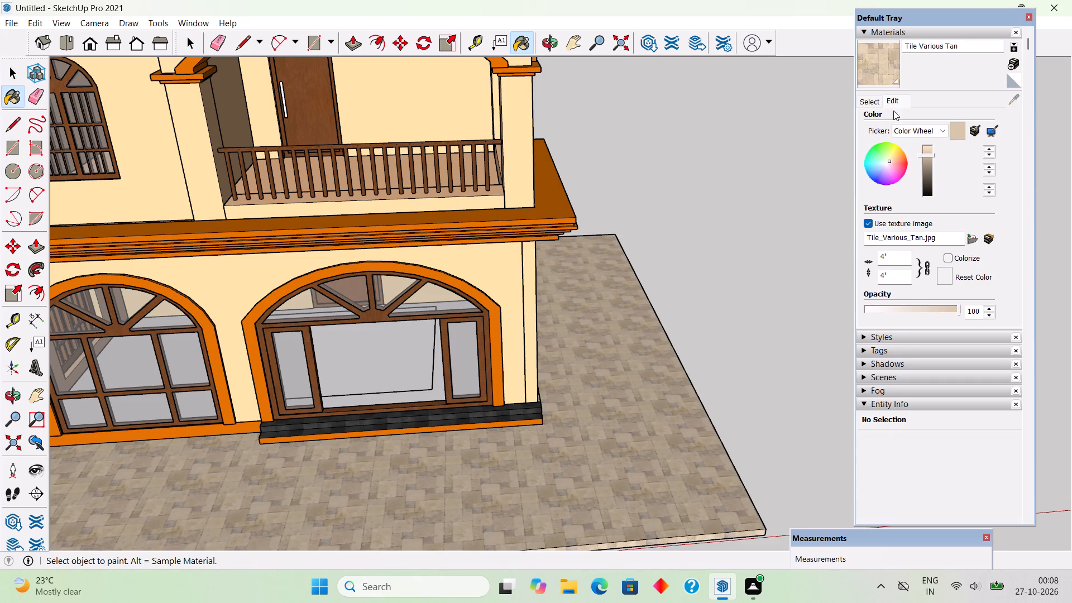
{"action": "left_click", "coordinate": [899, 261]}
{"action": "key", "text": "BackSpace"}
{"action": "key", "text": "BackSpace"}
{"action": "key", "text": "BackSpace"}
{"action": "key", "text": "5"}
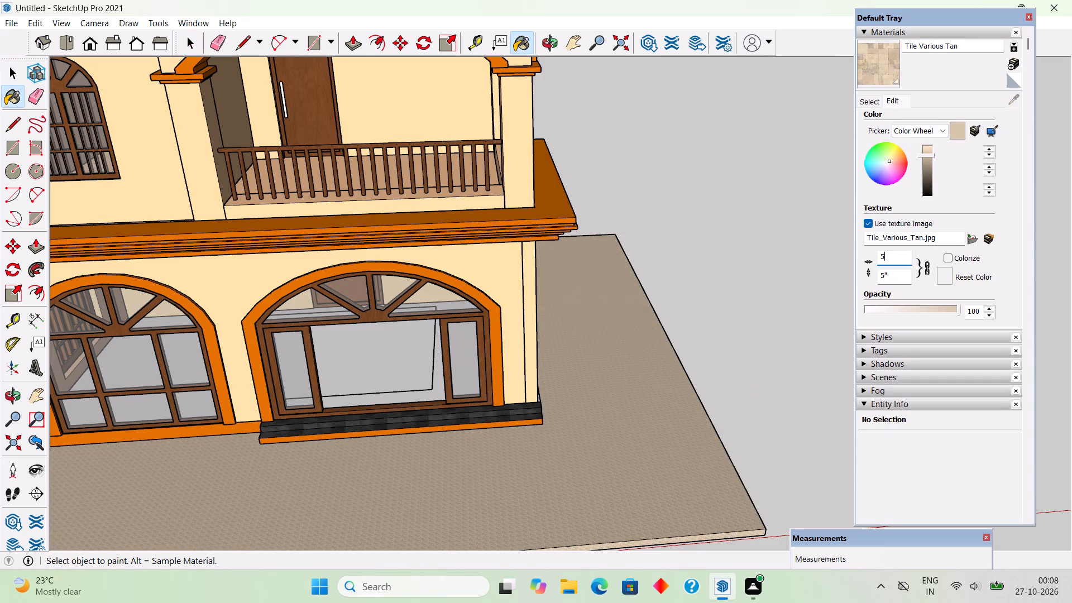
{"action": "key", "text": "apostrophe"}
{"action": "key", "text": "Return"}
{"action": "key", "text": "space"}
Examine the rescaled slab tiling and the house's front and side from several angles.
{"action": "scroll", "coordinate": [721, 306], "scroll_direction": "down", "scroll_amount": 6}
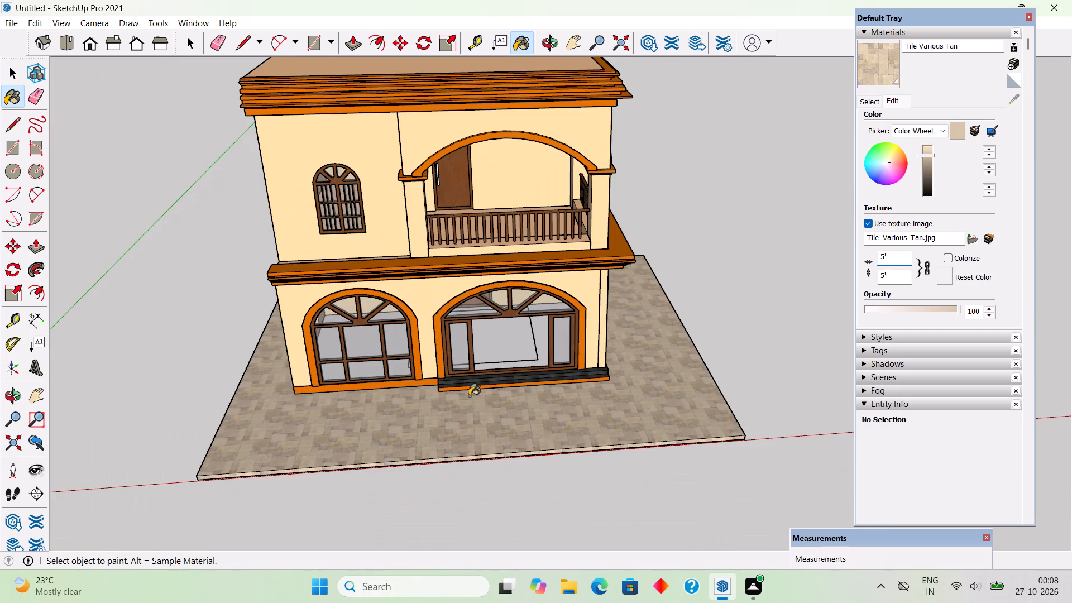
{"action": "middle_click_drag", "start_coordinate": [464, 393], "coordinate": [510, 398]}
{"action": "scroll", "coordinate": [507, 396], "scroll_direction": "up", "scroll_amount": 3}
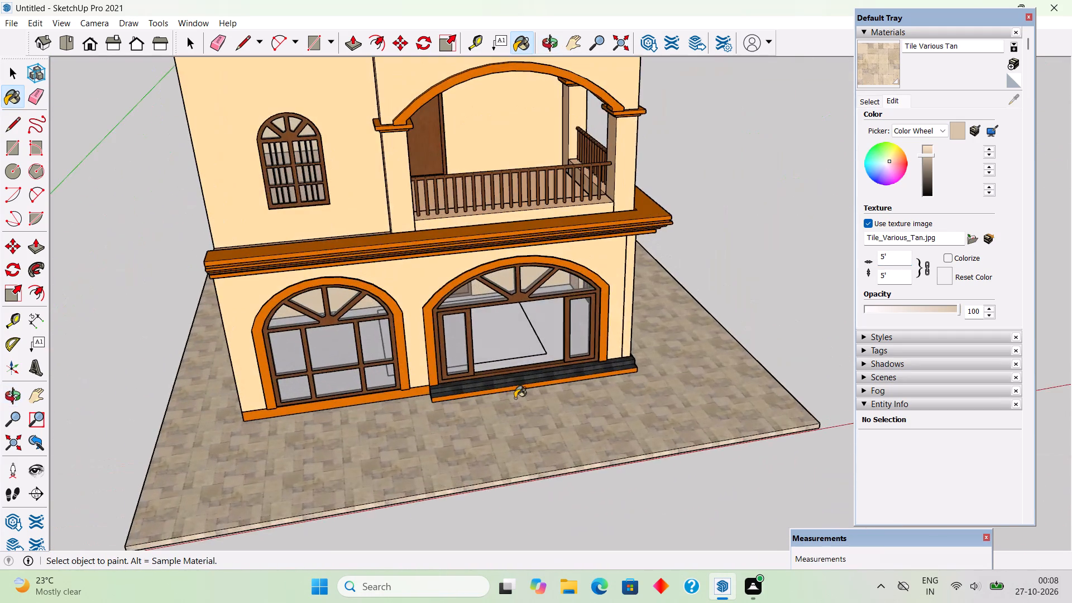
{"action": "scroll", "coordinate": [515, 398], "scroll_direction": "down", "scroll_amount": 6}
{"action": "middle_click_drag", "start_coordinate": [582, 343], "coordinate": [520, 197]}
{"action": "scroll", "coordinate": [520, 197], "scroll_direction": "up", "scroll_amount": 3}
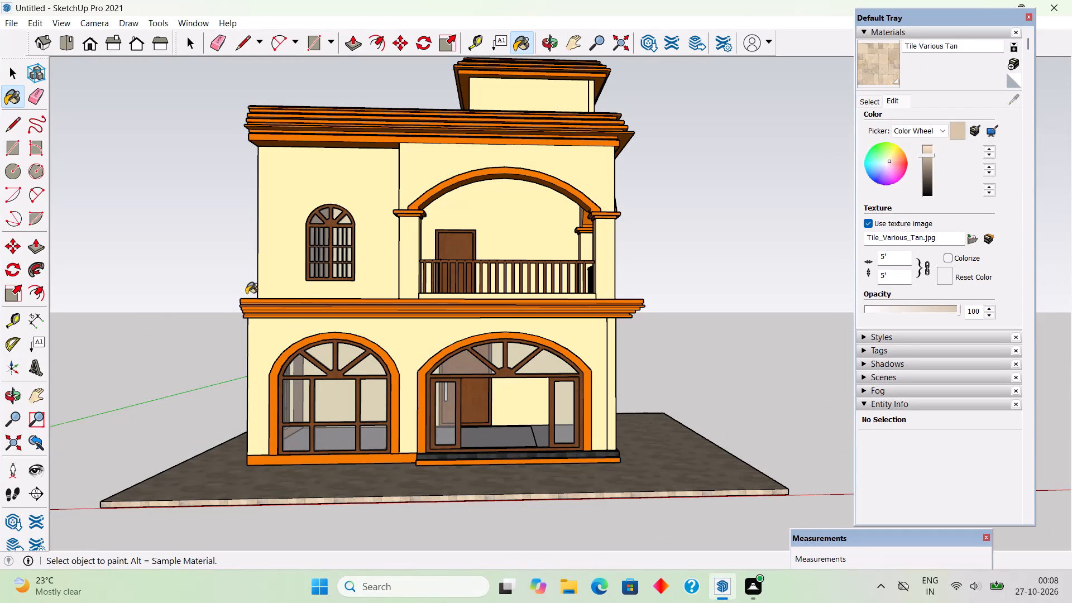
{"action": "middle_click_drag", "start_coordinate": [267, 324], "coordinate": [439, 355]}
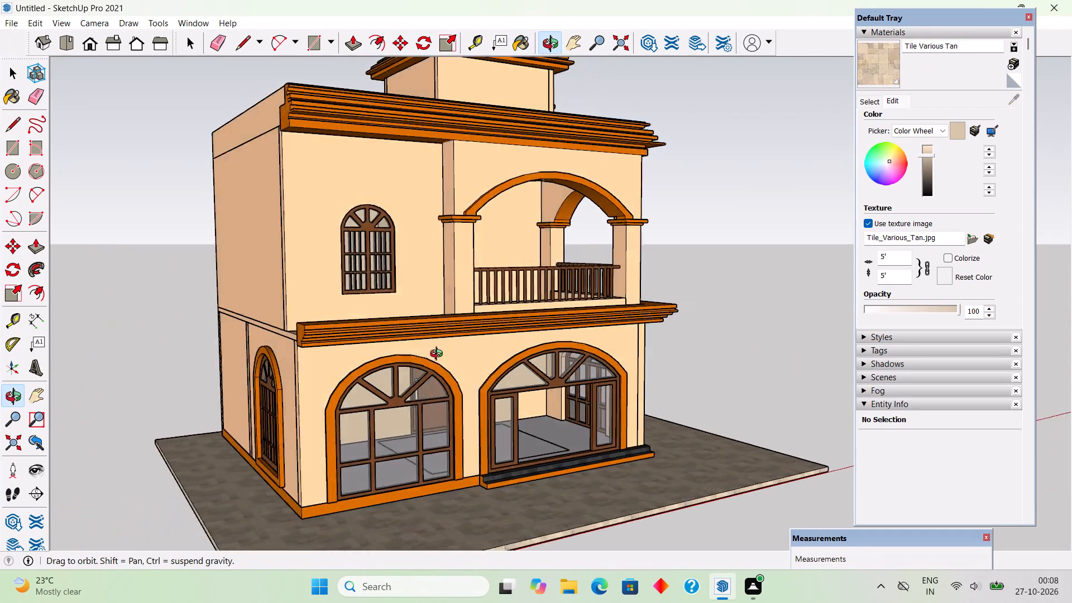
{"action": "middle_click_drag", "start_coordinate": [439, 355], "coordinate": [389, 472]}
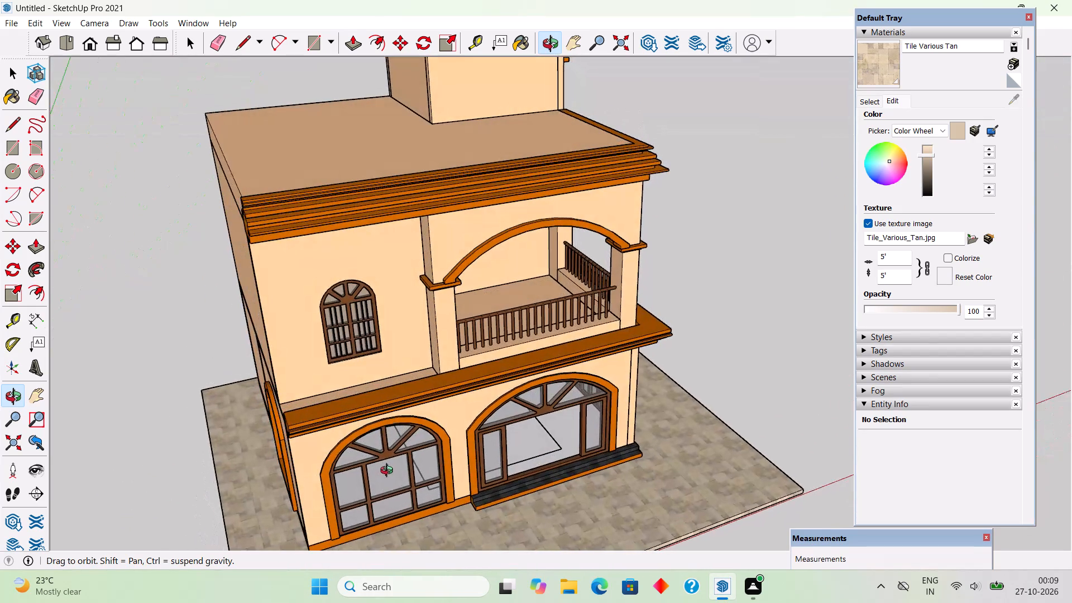
{"action": "middle_click_drag", "start_coordinate": [389, 472], "coordinate": [604, 476]}
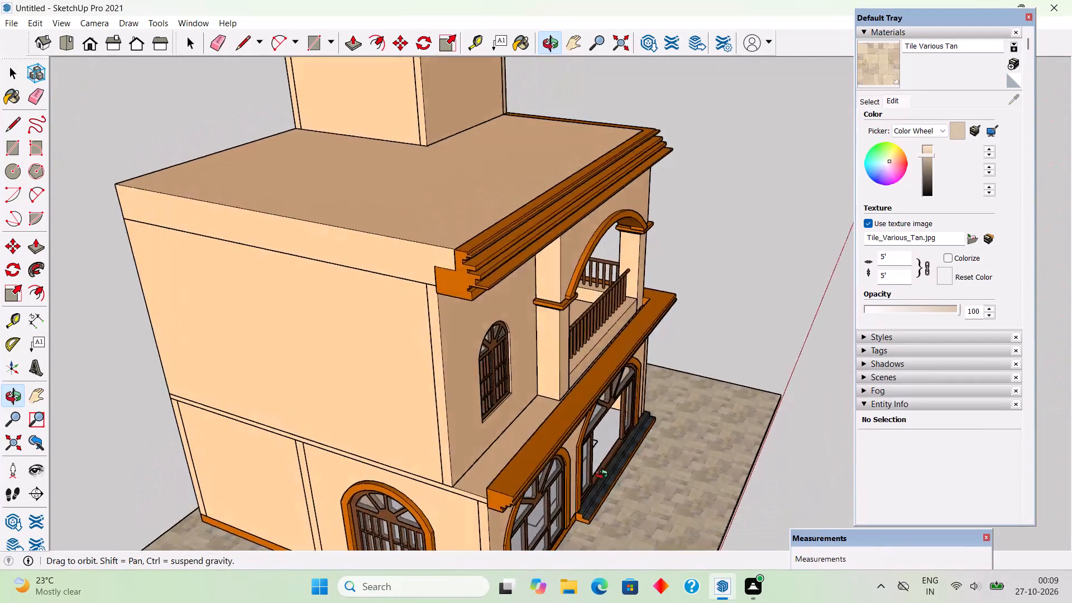
{"action": "middle_click_drag", "start_coordinate": [604, 476], "coordinate": [636, 489]}
Place a lengthwise guide on the ledge below the upper-floor arched window, about 1' 2" out from the wall.
{"action": "scroll", "coordinate": [506, 449], "scroll_direction": "up", "scroll_amount": 4}
{"action": "scroll", "coordinate": [584, 518], "scroll_direction": "up", "scroll_amount": 3}
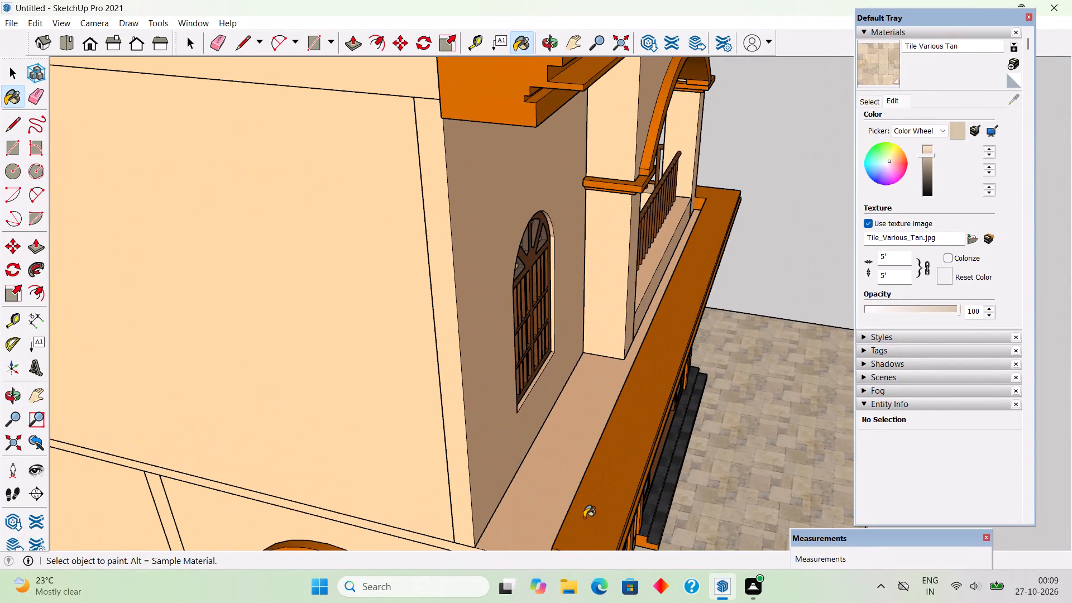
{"action": "key", "text": "space"}
{"action": "key", "text": "t"}
{"action": "scroll", "coordinate": [576, 382], "scroll_direction": "up", "scroll_amount": 2}
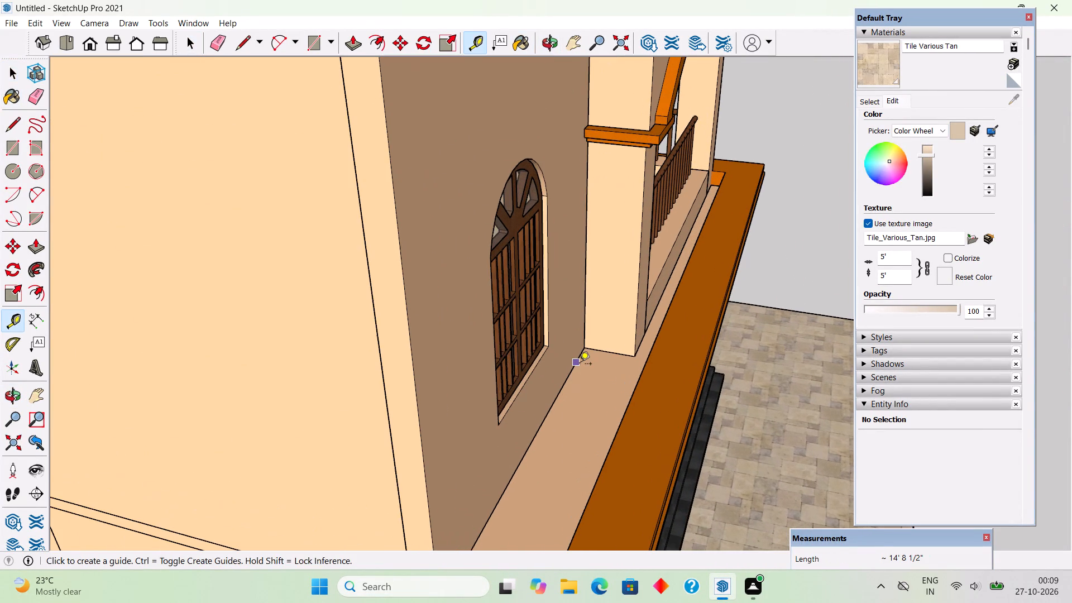
{"action": "left_click", "coordinate": [580, 363]}
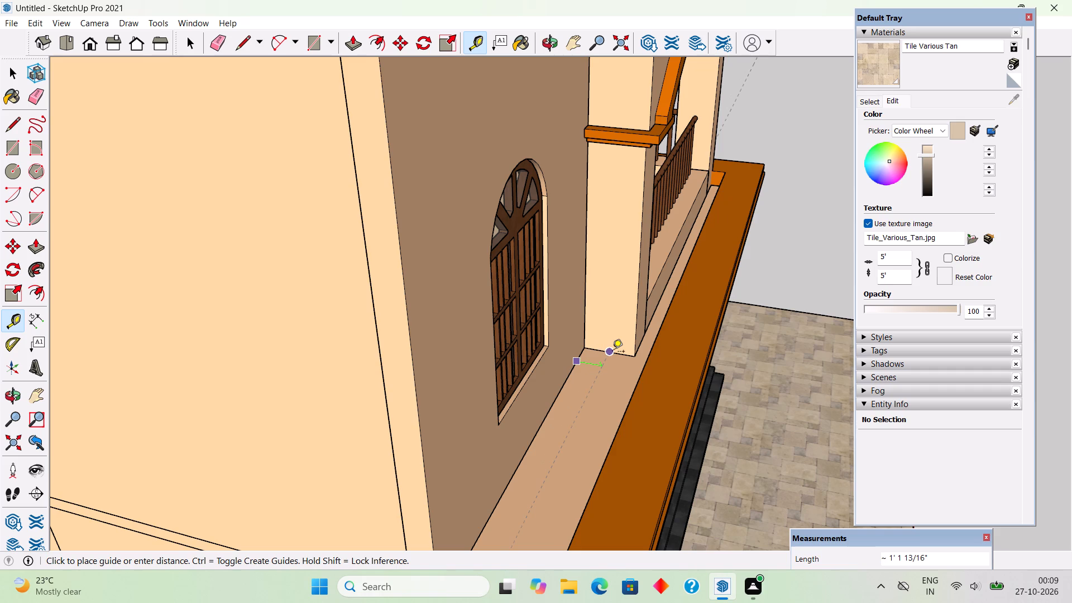
{"action": "left_click", "coordinate": [615, 353]}
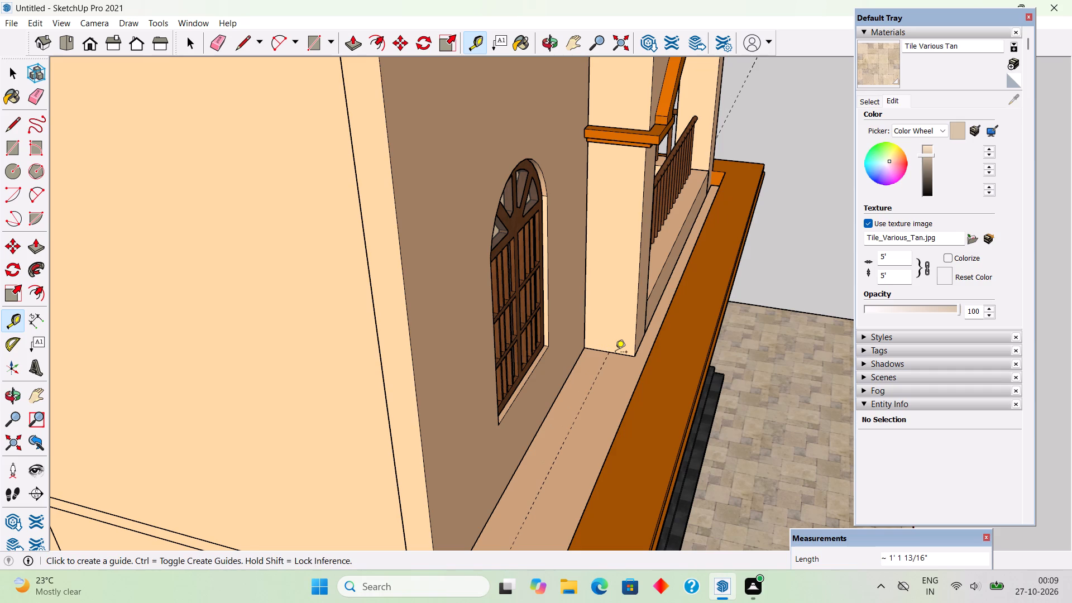
{"action": "key", "text": "space"}
Place vertical guides along both side edges of the upper-floor arched window, running down to the ledge.
{"action": "middle_click_drag", "start_coordinate": [601, 409], "coordinate": [533, 441]}
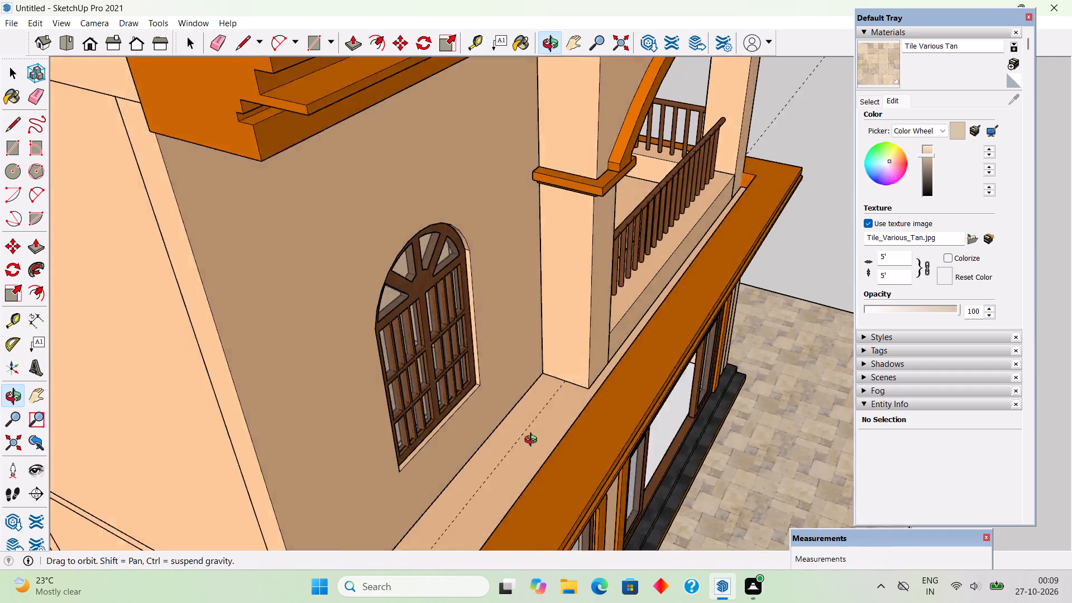
{"action": "middle_click_drag", "start_coordinate": [533, 441], "coordinate": [452, 424]}
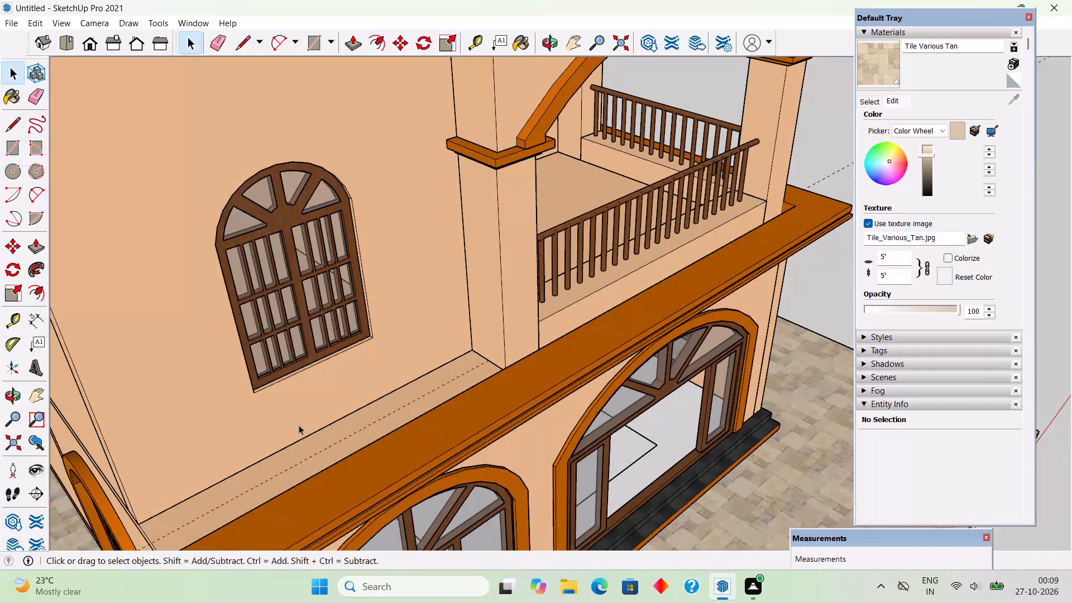
{"action": "key", "text": "t"}
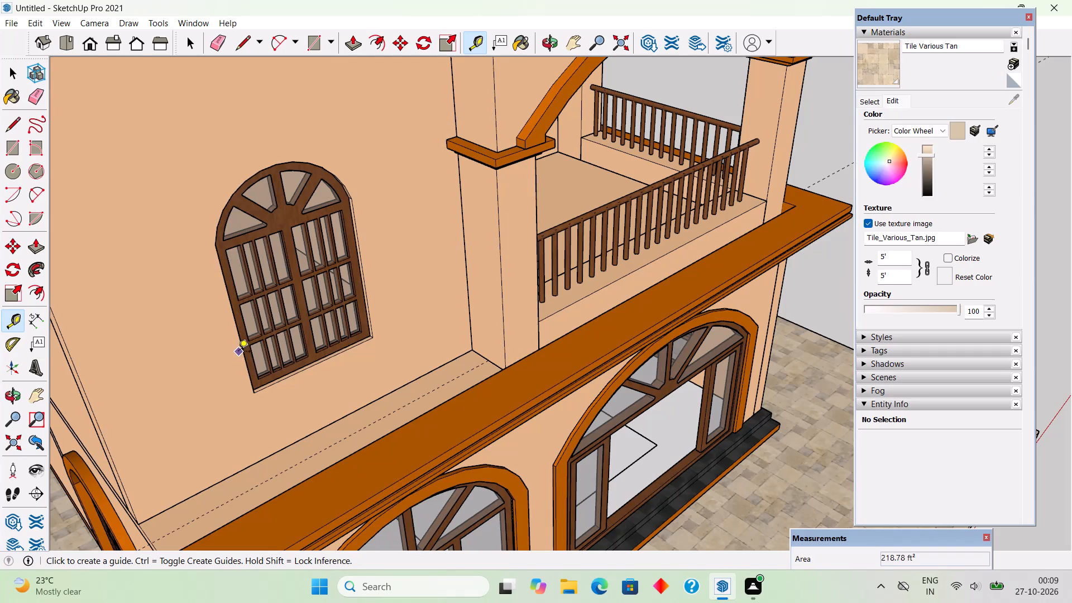
{"action": "double_click", "coordinate": [240, 350]}
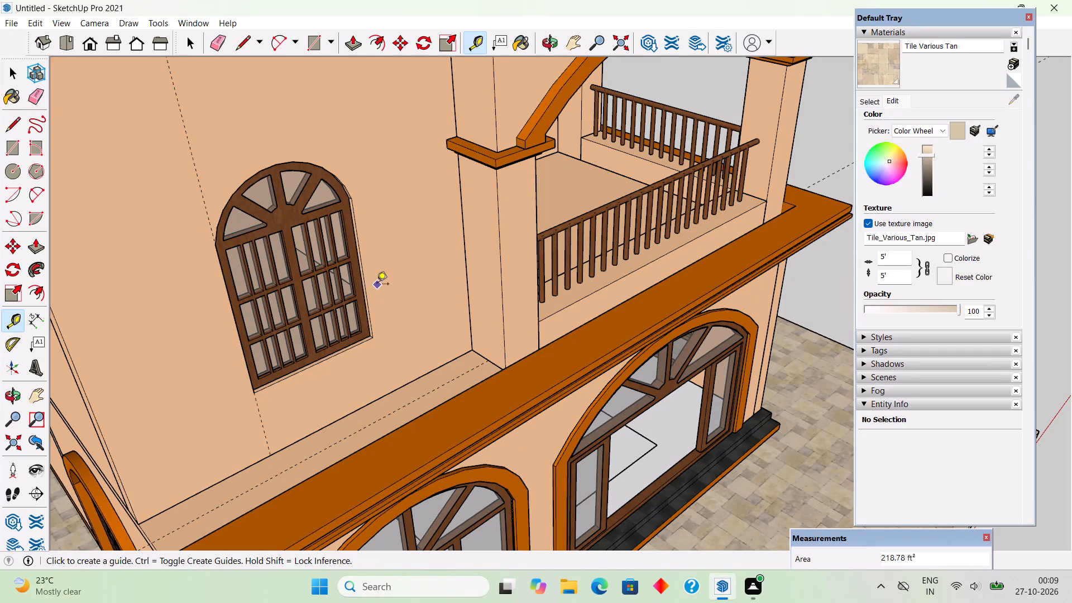
{"action": "left_click", "coordinate": [368, 292]}
{"action": "left_click", "coordinate": [368, 292]}
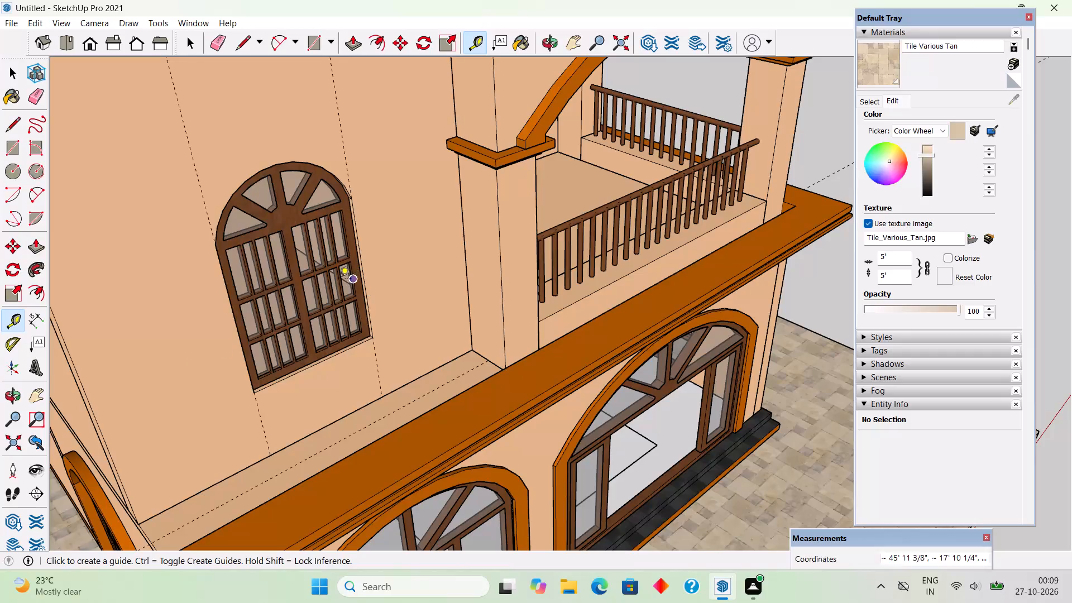
Place two guides across the ledge, in line with the vertical guides at the window's two sides.
{"action": "scroll", "coordinate": [136, 314], "scroll_direction": "down", "scroll_amount": 5}
{"action": "scroll", "coordinate": [160, 493], "scroll_direction": "up", "scroll_amount": 9}
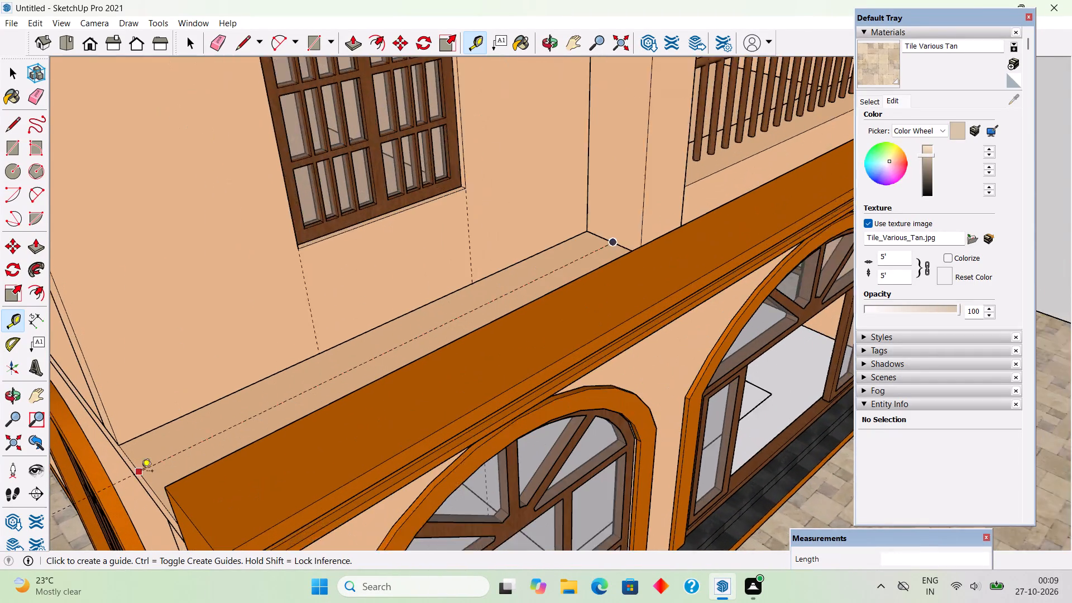
{"action": "scroll", "coordinate": [141, 472], "scroll_direction": "up", "scroll_amount": 2}
{"action": "left_click", "coordinate": [136, 462]}
{"action": "left_click", "coordinate": [349, 337]}
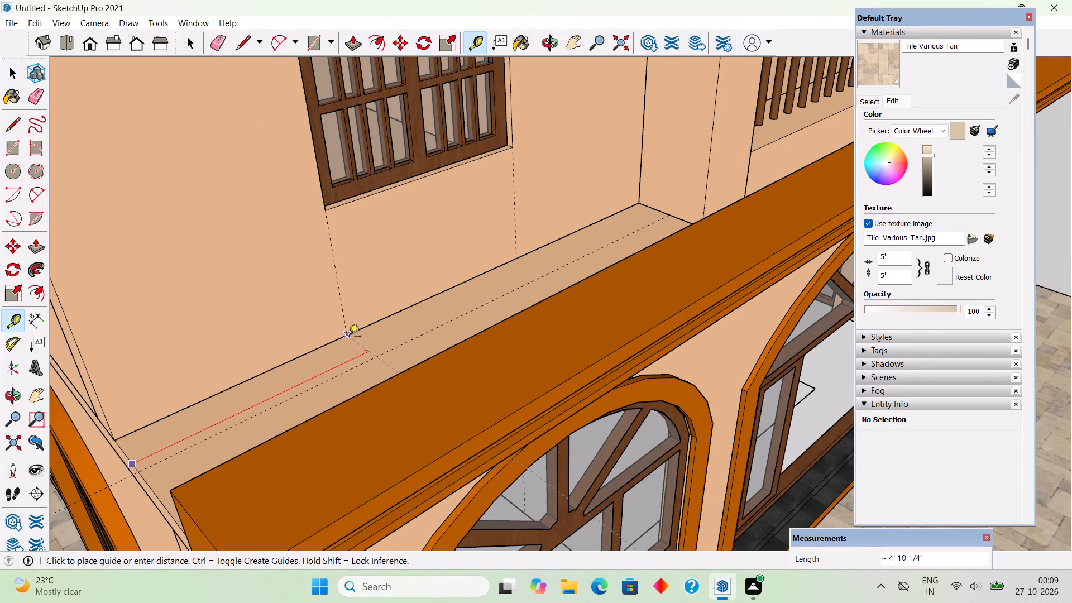
{"action": "left_click", "coordinate": [370, 349]}
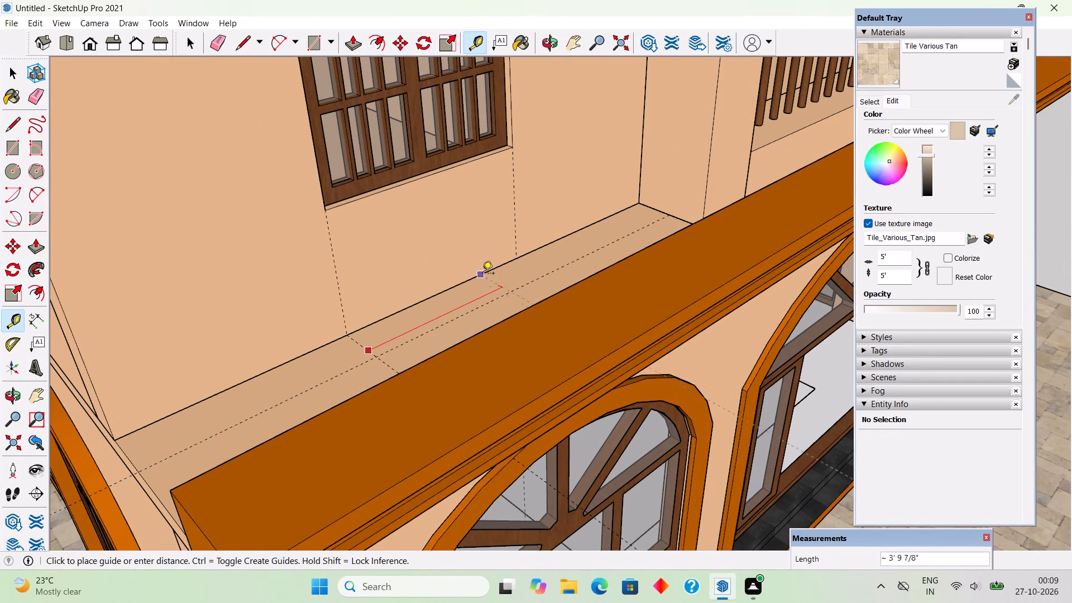
{"action": "left_click", "coordinate": [516, 261]}
{"action": "scroll", "coordinate": [541, 335], "scroll_direction": "down", "scroll_amount": 6}
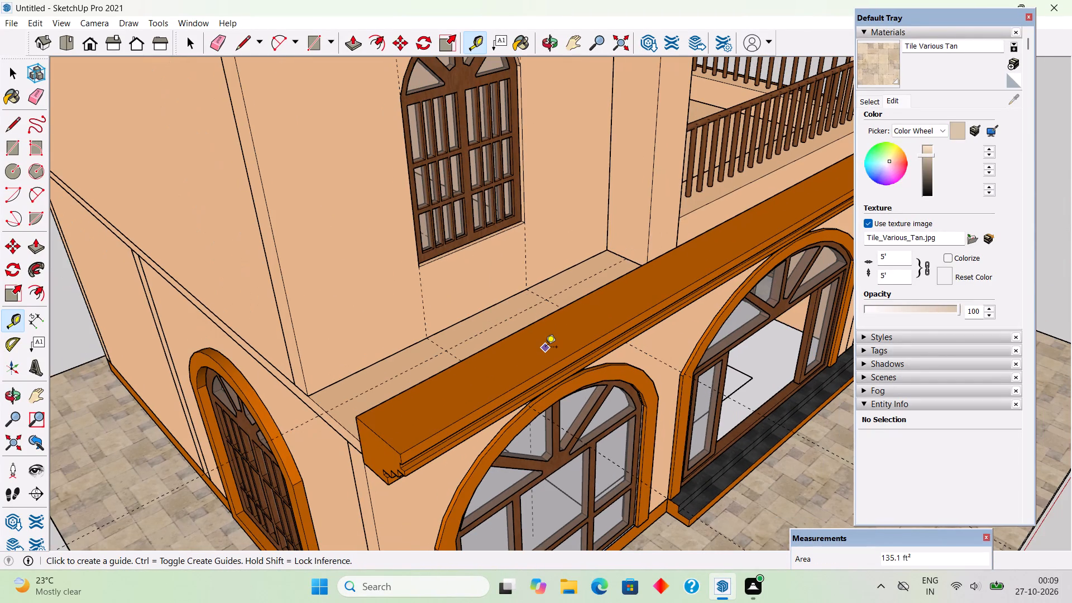
{"action": "key", "text": "space"}
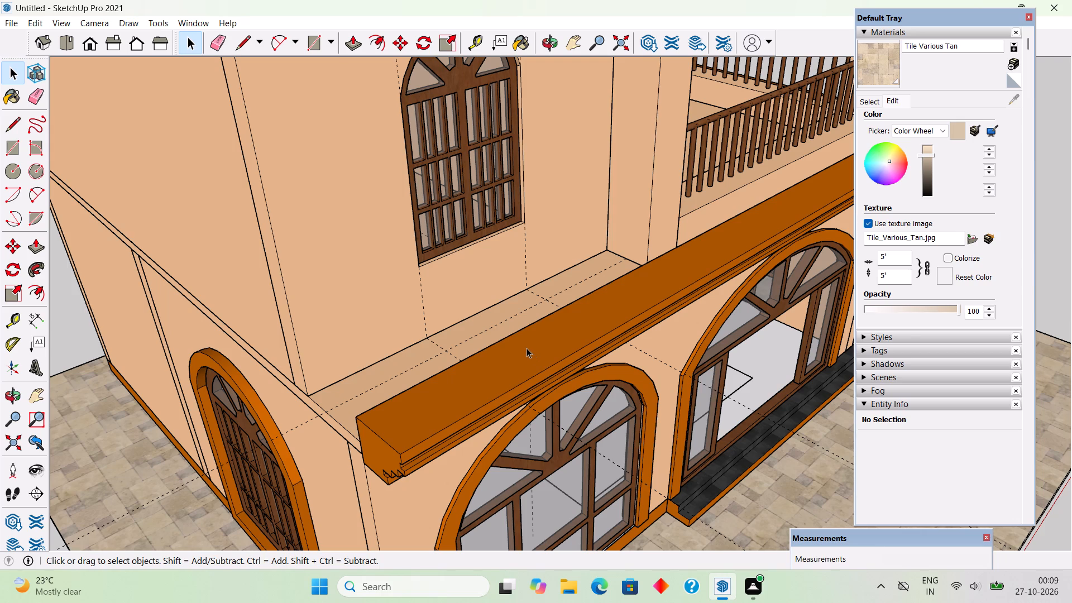
Add a parallel lengthwise guide on the ledge, 9" from the first one towards the orange cornice.
{"action": "middle_click_drag", "start_coordinate": [548, 330], "coordinate": [642, 422]}
{"action": "scroll", "coordinate": [616, 326], "scroll_direction": "up", "scroll_amount": 5}
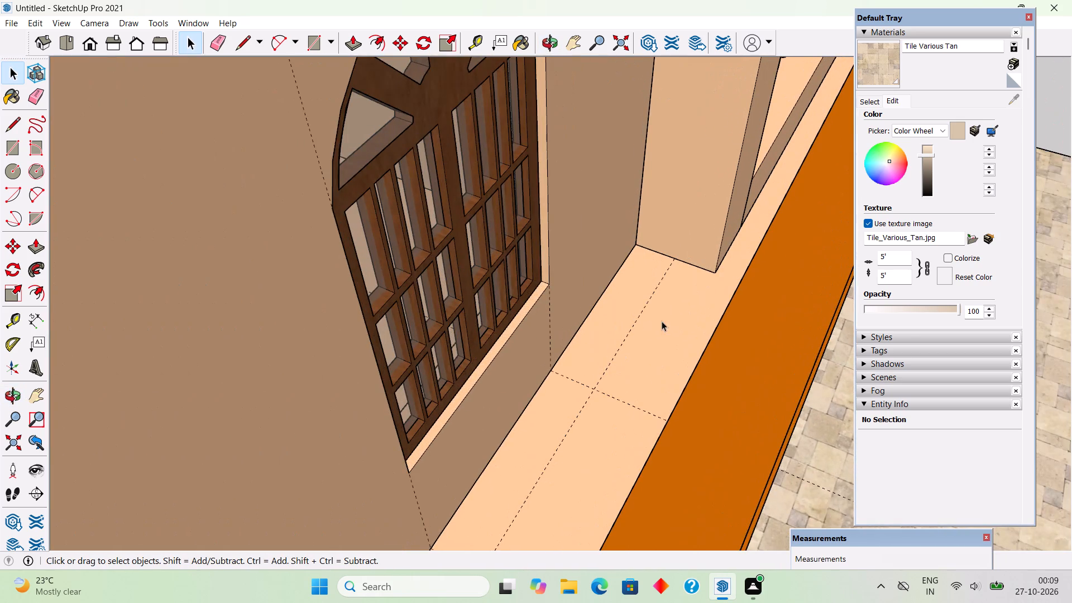
{"action": "middle_click_drag", "start_coordinate": [666, 319], "coordinate": [678, 334]}
{"action": "key", "text": "t"}
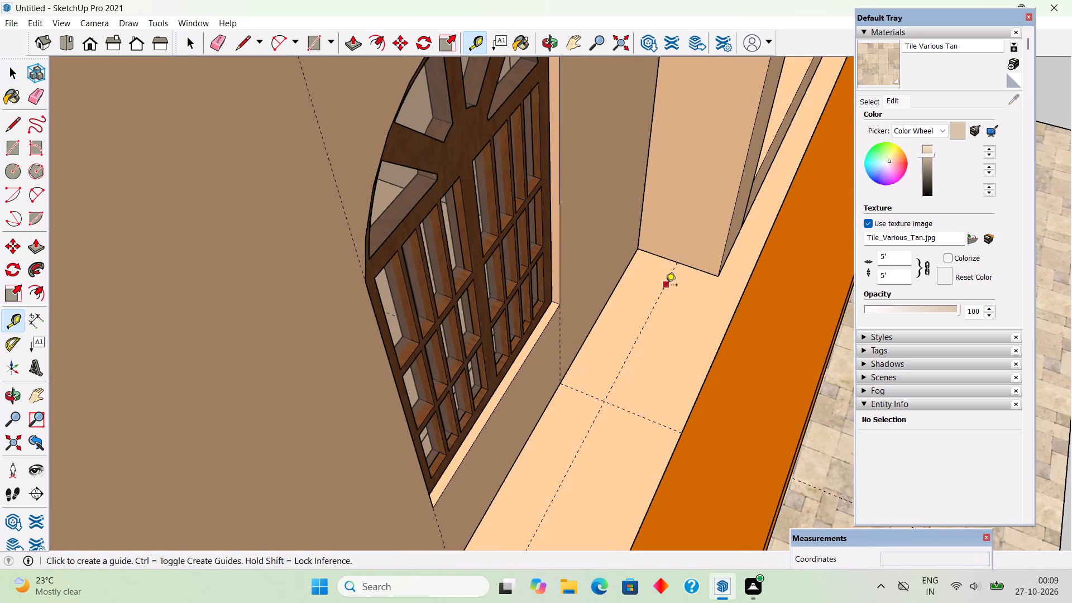
{"action": "left_click", "coordinate": [666, 286]}
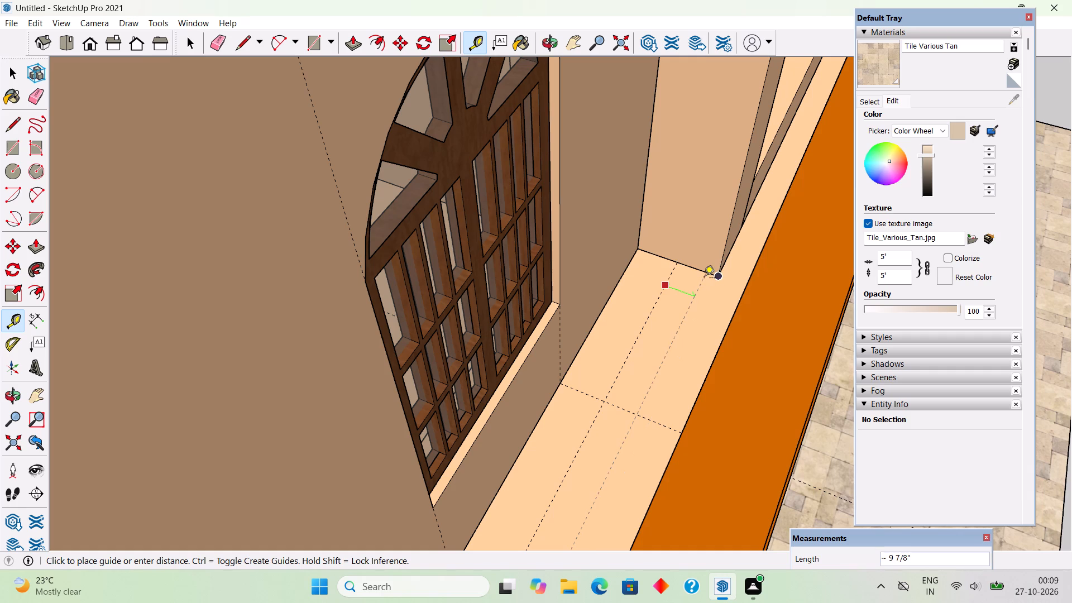
{"action": "type", "text": "9\""}
{"action": "key", "text": "Return"}
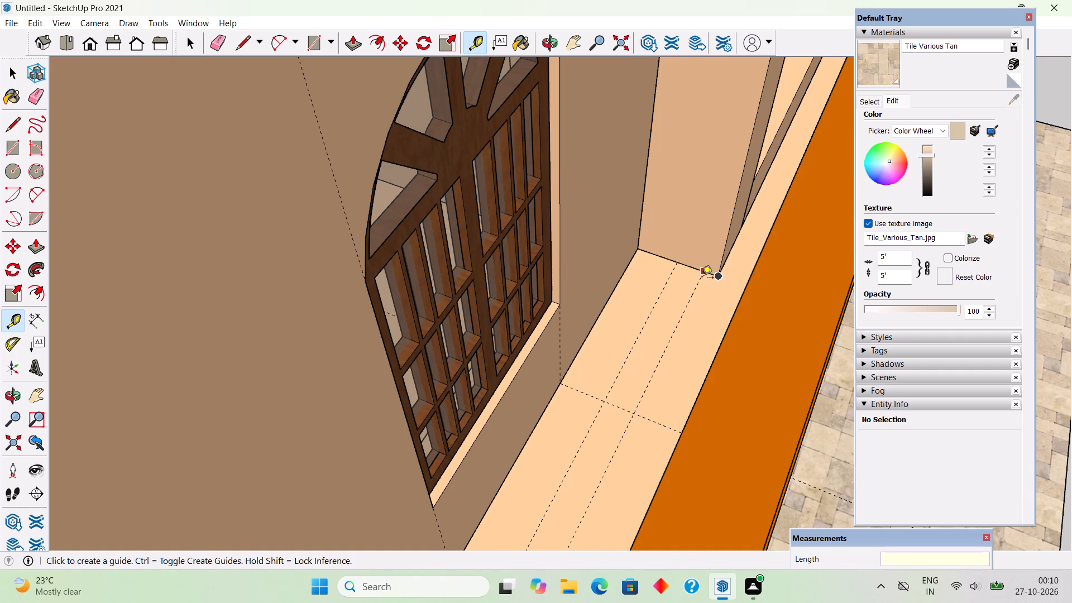
Add a guide across the ledge, 1.5' from the window-side cross guide towards the house's outer corner.
{"action": "scroll", "coordinate": [684, 278], "scroll_direction": "down", "scroll_amount": 3}
{"action": "scroll", "coordinate": [644, 355], "scroll_direction": "down", "scroll_amount": 2}
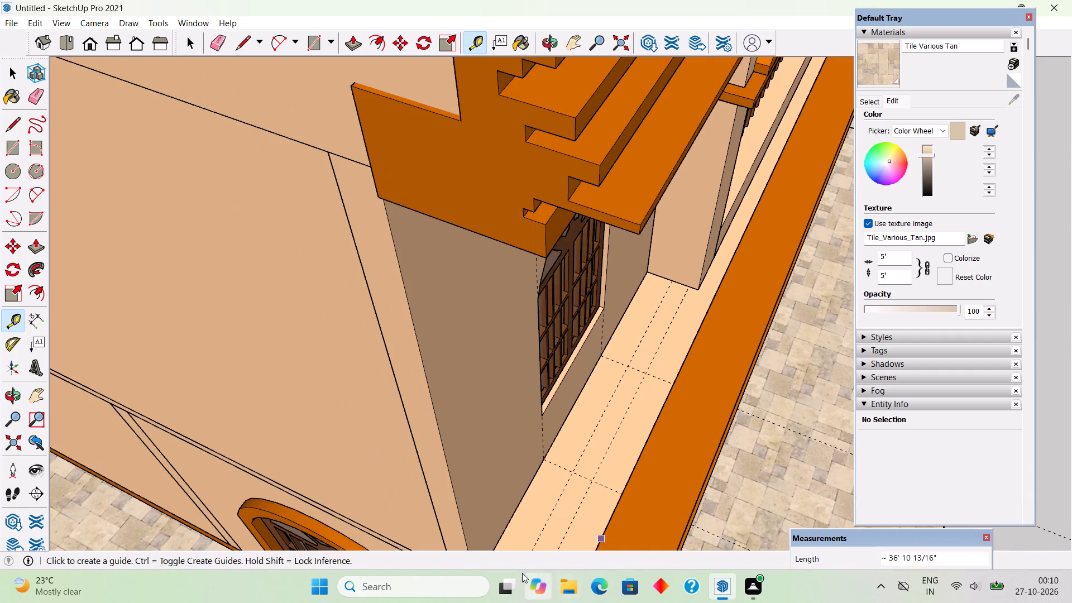
{"action": "scroll", "coordinate": [624, 379], "scroll_direction": "down", "scroll_amount": 2}
{"action": "scroll", "coordinate": [567, 522], "scroll_direction": "up", "scroll_amount": 3}
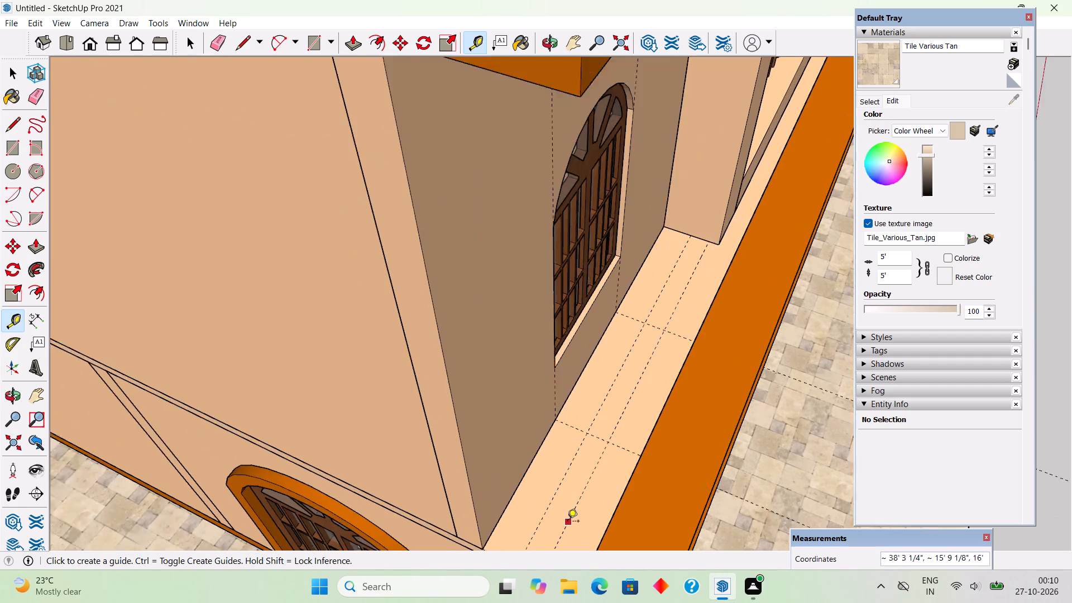
{"action": "scroll", "coordinate": [567, 522], "scroll_direction": "up", "scroll_amount": 10}
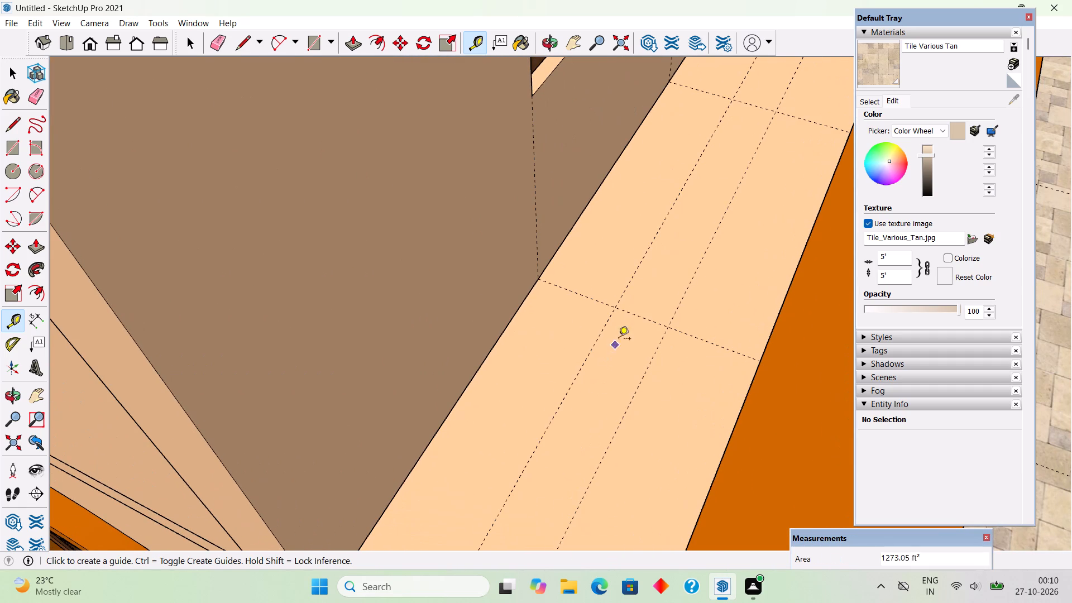
{"action": "left_click", "coordinate": [634, 316]}
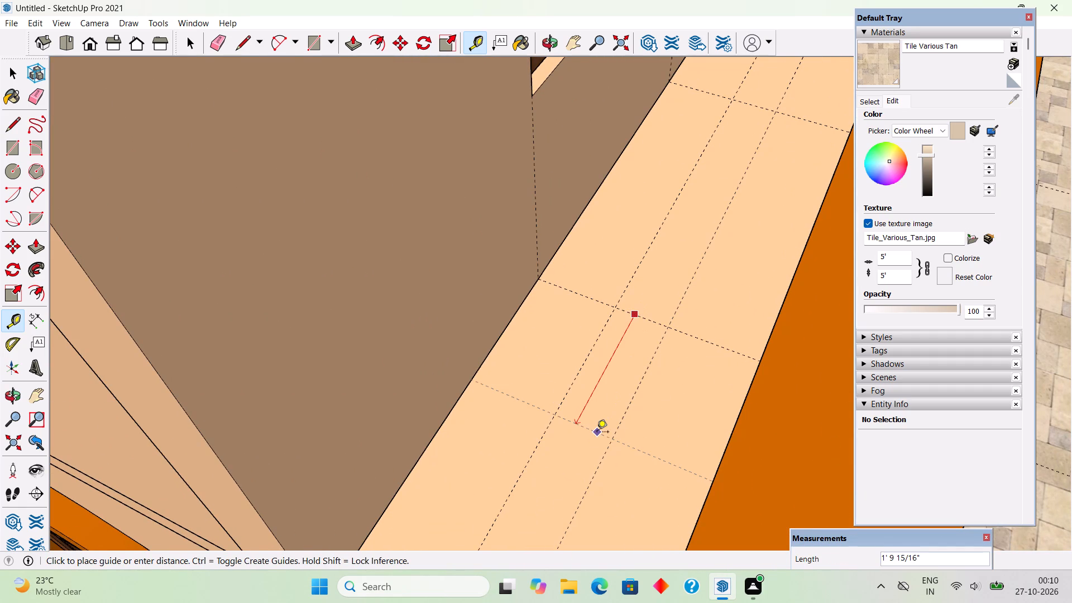
{"action": "type", "text": "1.5'"}
{"action": "key", "text": "Return"}
Add a guide across the ledge, 1.5' from the cross guide at the window's balcony side towards the balcony column.
{"action": "scroll", "coordinate": [582, 441], "scroll_direction": "down", "scroll_amount": 4}
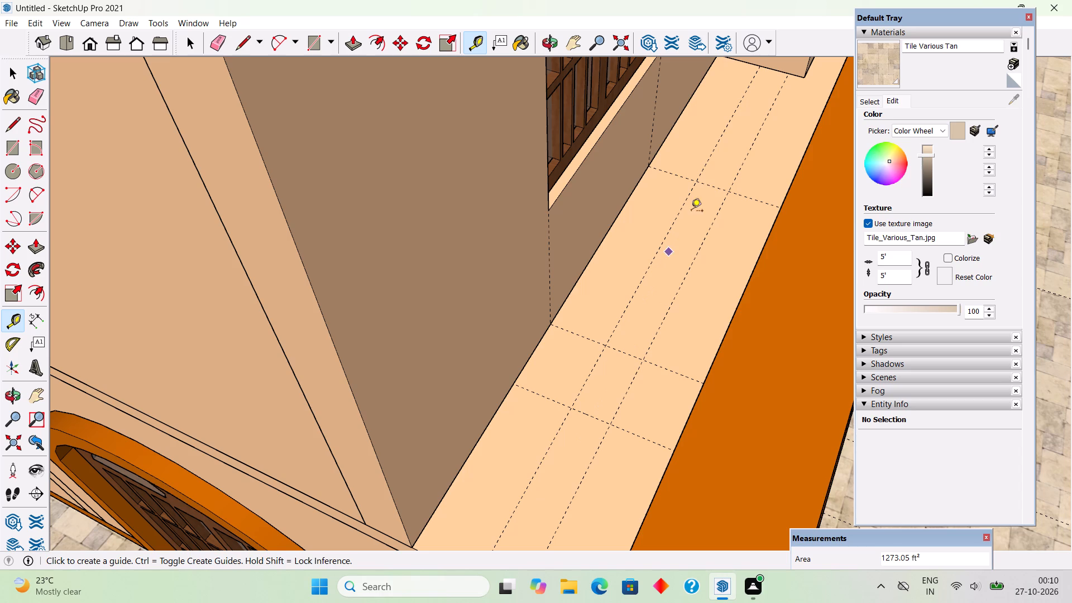
{"action": "left_click", "coordinate": [710, 185]}
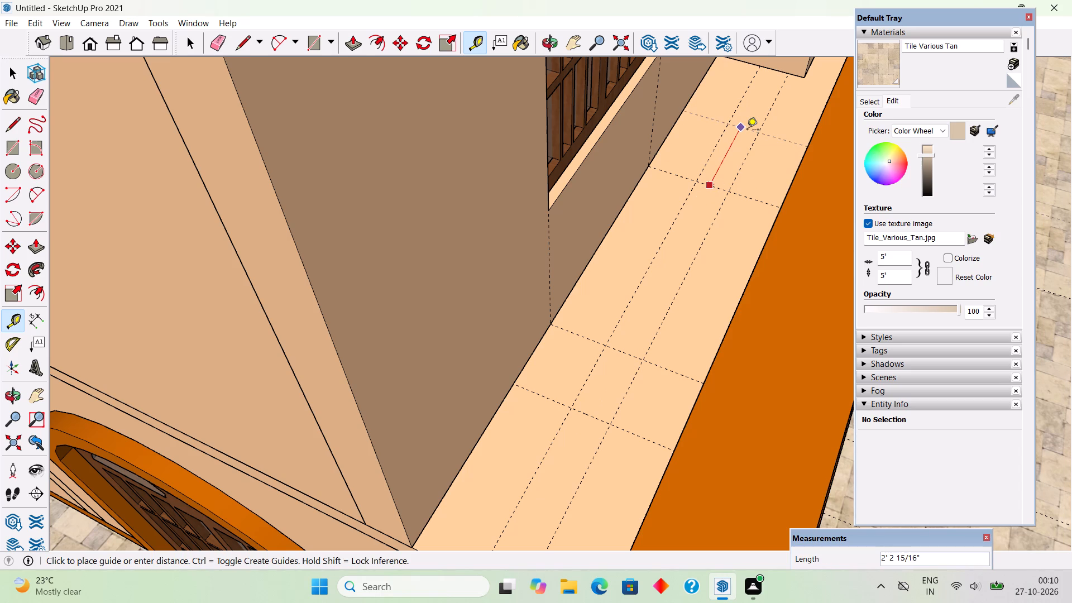
{"action": "key", "text": "1"}
{"action": "key", "text": "period"}
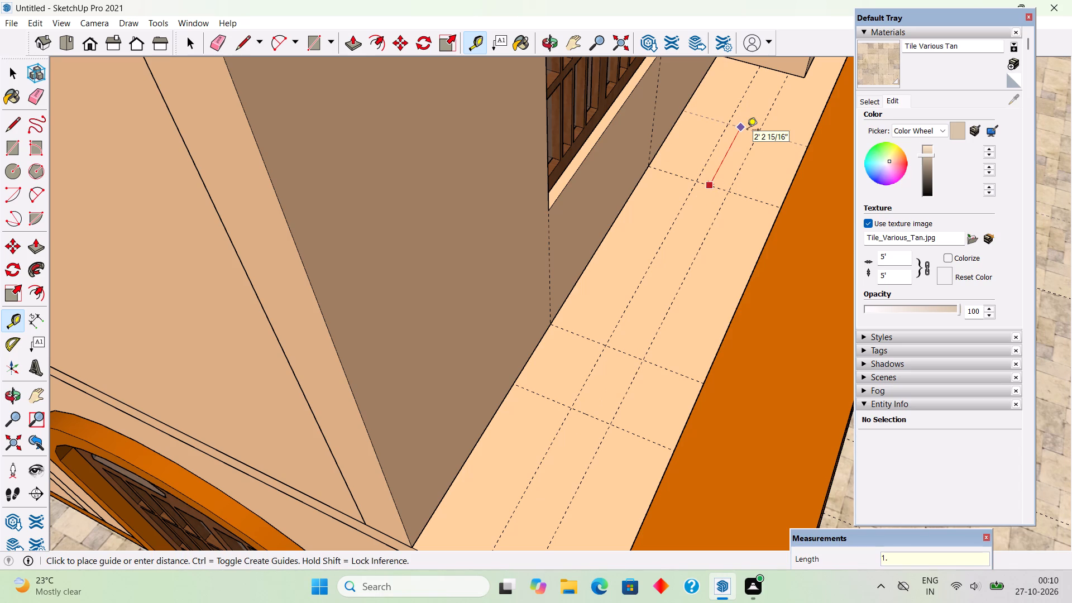
{"action": "type", "text": "5'"}
{"action": "key", "text": "Return"}
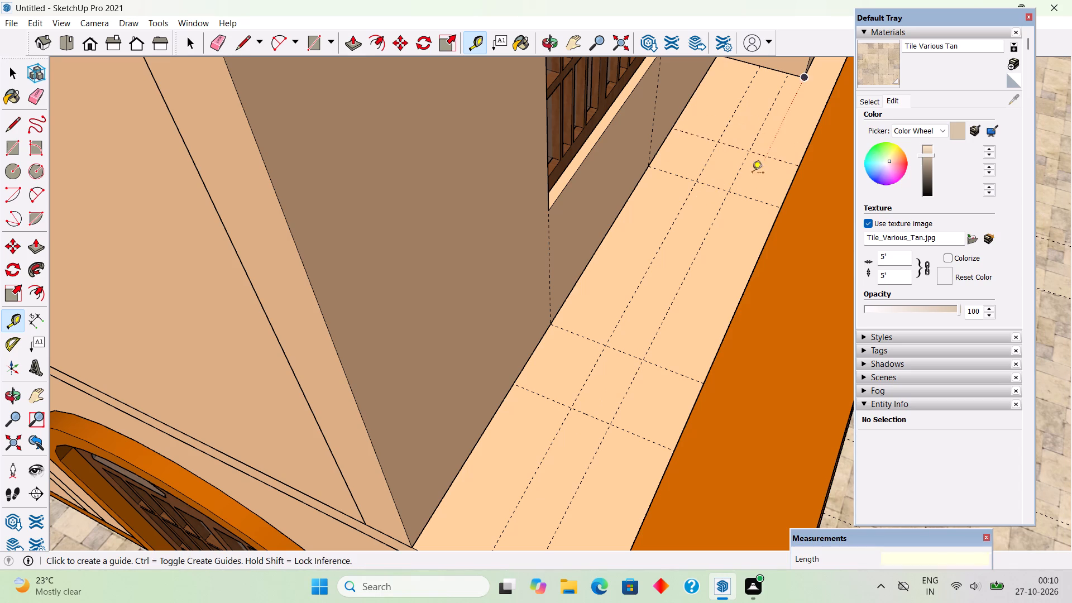
Add one more cross guide at each end of the ledge, 1.5' beyond the outermost one towards the outer corner and the column.
{"action": "left_click", "coordinate": [592, 413]}
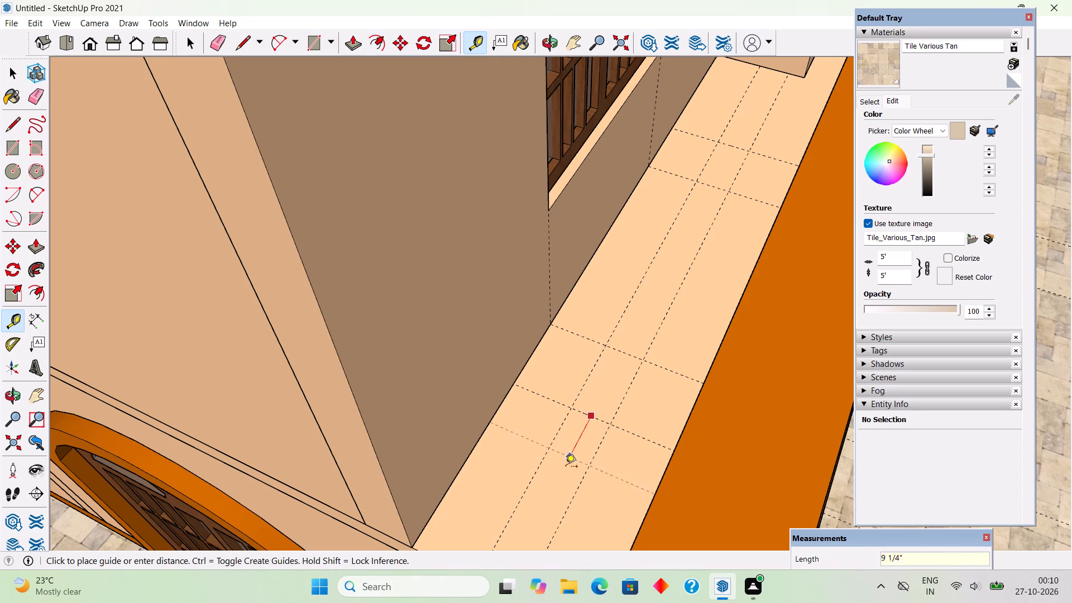
{"action": "type", "text": "1.5'"}
{"action": "key", "text": "Return"}
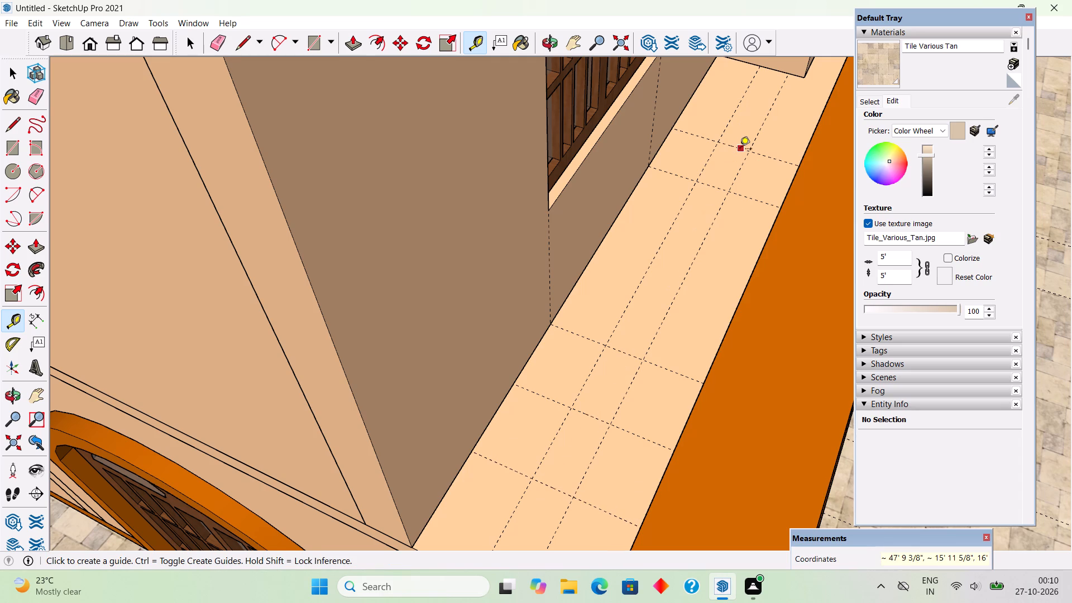
{"action": "left_click", "coordinate": [740, 150]}
{"action": "type", "text": "1.5'"}
{"action": "key", "text": "Return"}
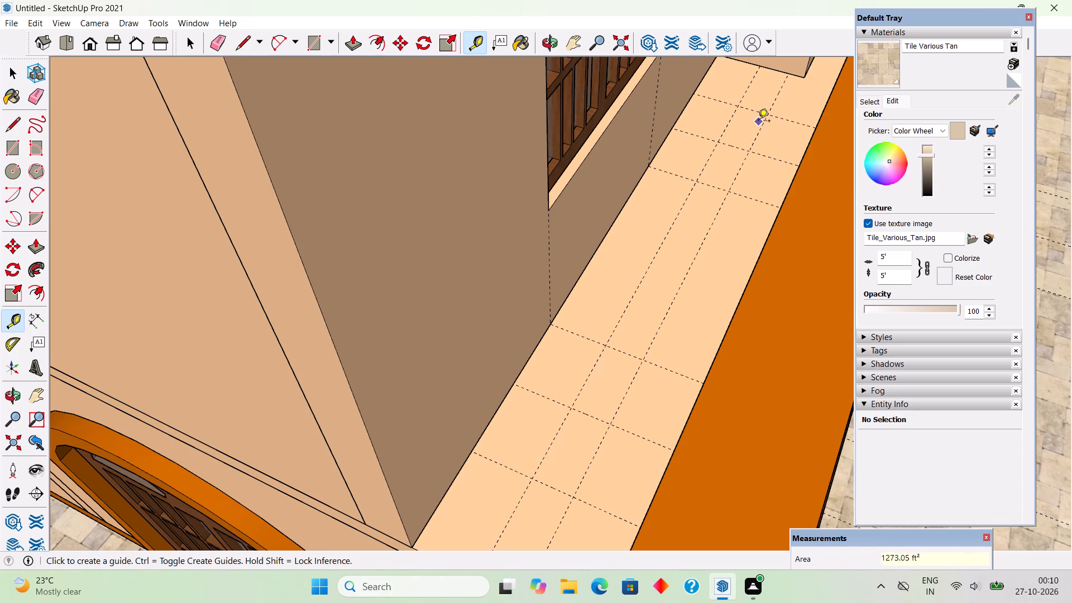
Draw a 1'6" by 9" rectangle between the outermost cross guides and the two lengthwise guides at each end of the ledge.
{"action": "key", "text": "r"}
{"action": "left_click", "coordinate": [738, 107]}
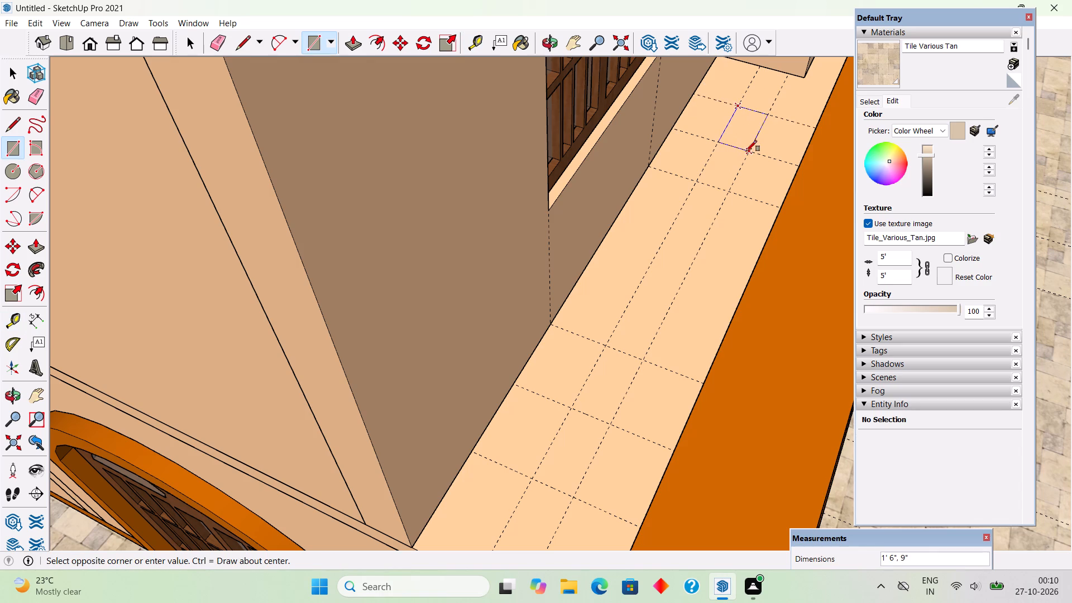
{"action": "left_click", "coordinate": [749, 152]}
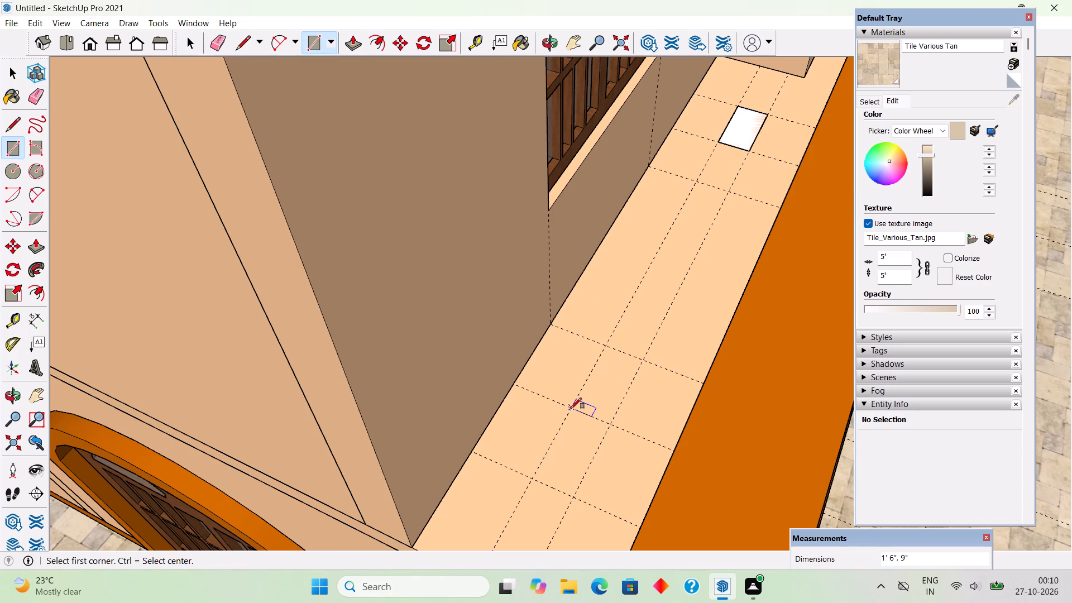
{"action": "left_click", "coordinate": [571, 409]}
{"action": "left_click", "coordinate": [573, 497]}
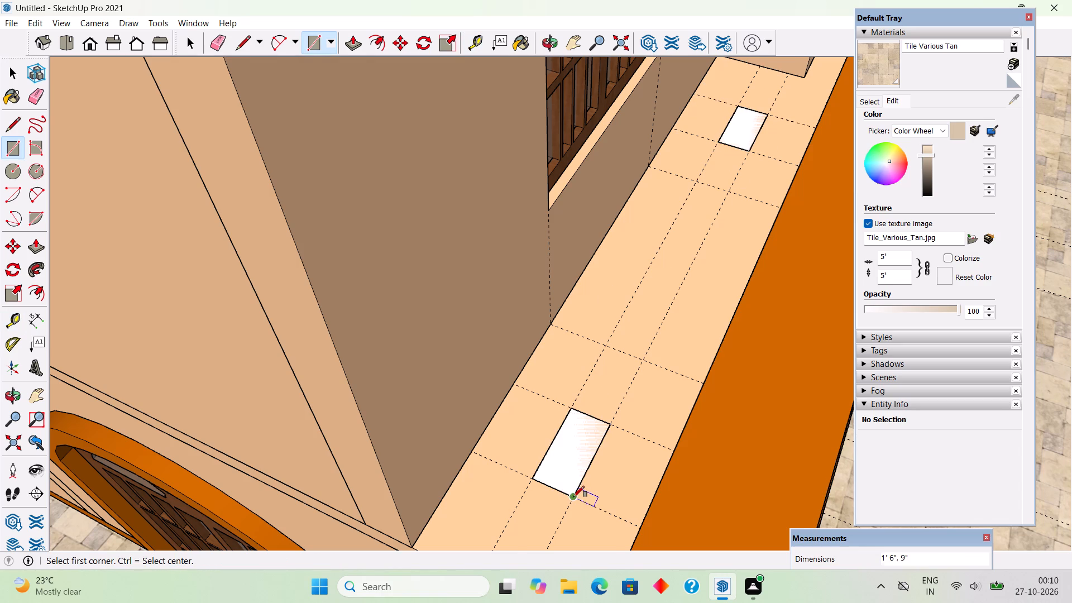
{"action": "scroll", "coordinate": [573, 497], "scroll_direction": "down", "scroll_amount": 6}
{"action": "key", "text": "space"}
Push/Pull the ledge rectangle near the house's outer corner up 9'6", level with the underside of the balcony column's orange capital.
{"action": "scroll", "coordinate": [573, 497], "scroll_direction": "down", "scroll_amount": 6}
{"action": "middle_click_drag", "start_coordinate": [617, 411], "coordinate": [369, 314]}
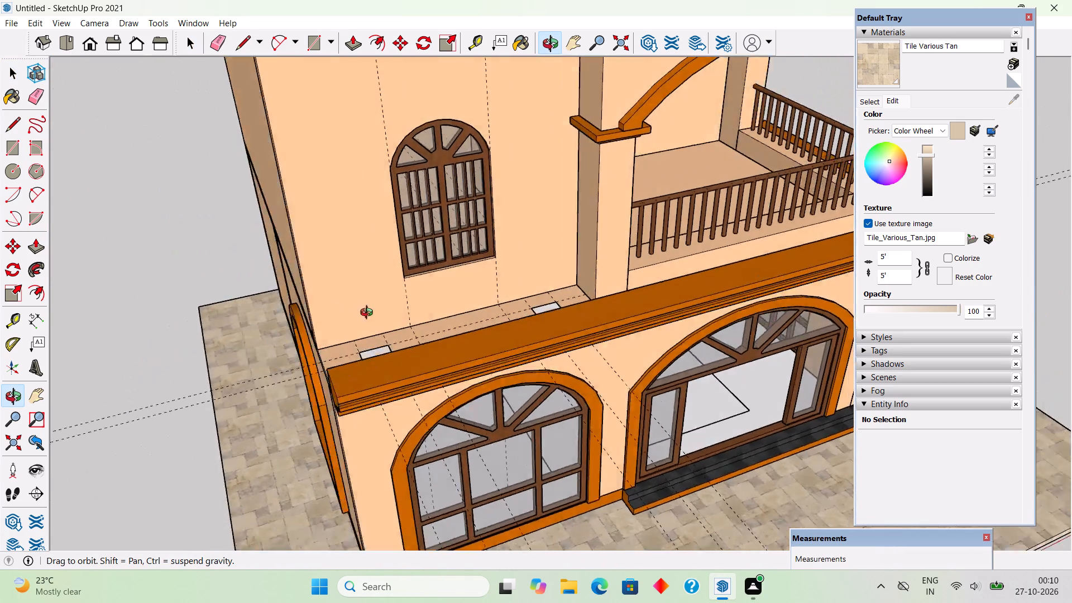
{"action": "middle_click_drag", "start_coordinate": [369, 314], "coordinate": [313, 313]}
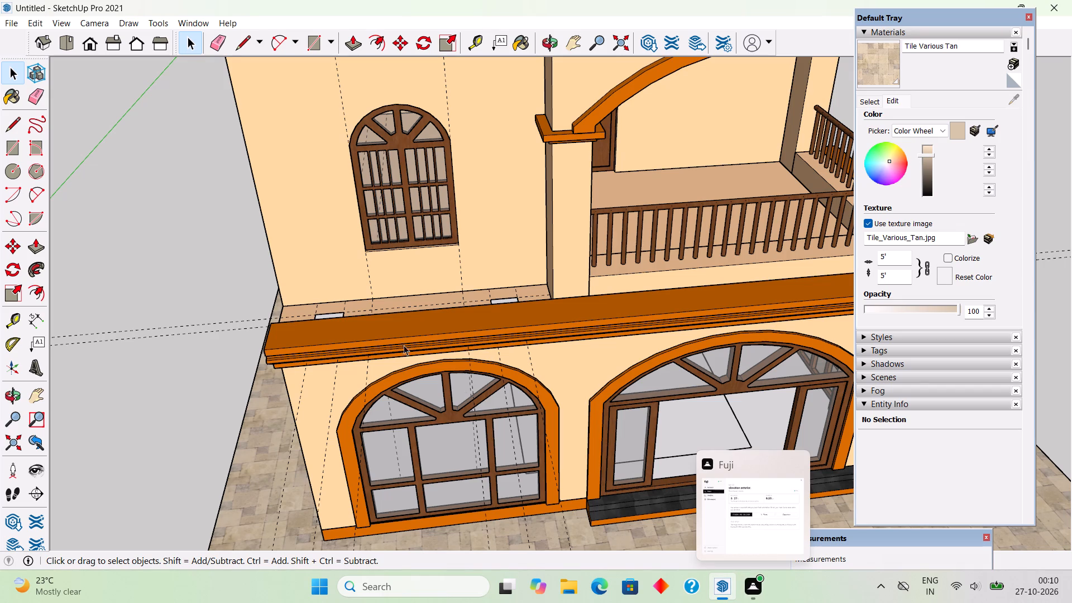
{"action": "scroll", "coordinate": [341, 336], "scroll_direction": "down", "scroll_amount": 4}
{"action": "middle_click_drag", "start_coordinate": [320, 307], "coordinate": [361, 423]}
{"action": "scroll", "coordinate": [312, 391], "scroll_direction": "up", "scroll_amount": 5}
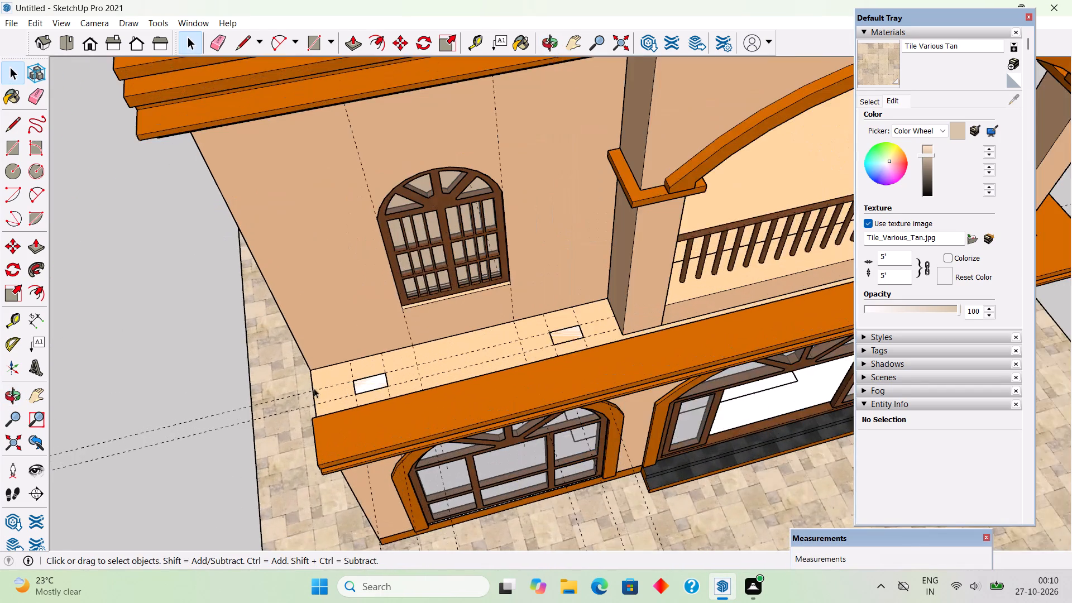
{"action": "scroll", "coordinate": [324, 391], "scroll_direction": "up", "scroll_amount": 3}
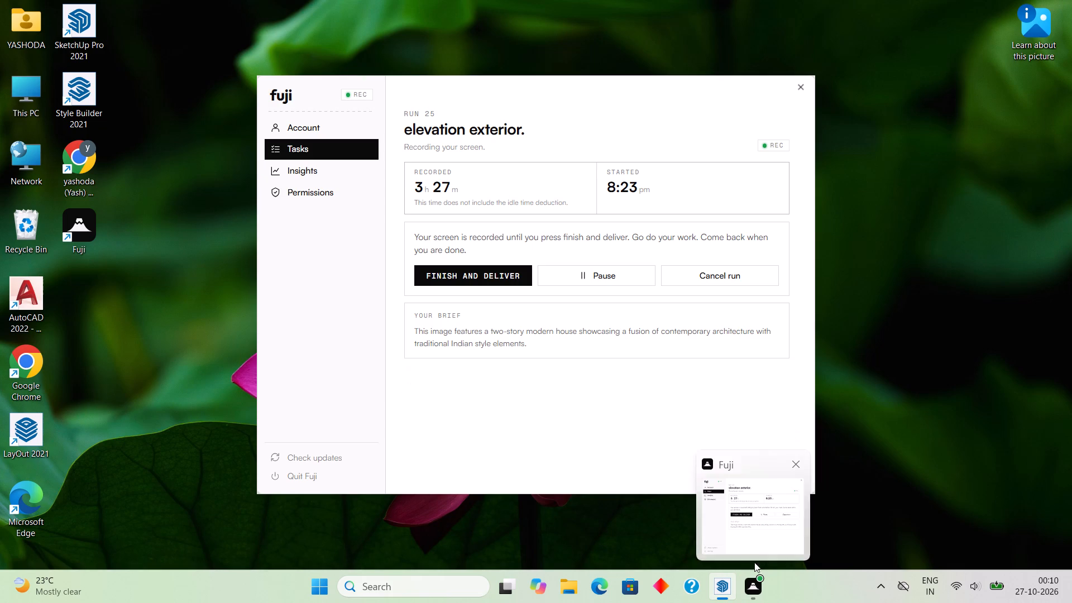
{"action": "scroll", "coordinate": [366, 374], "scroll_direction": "up", "scroll_amount": 2}
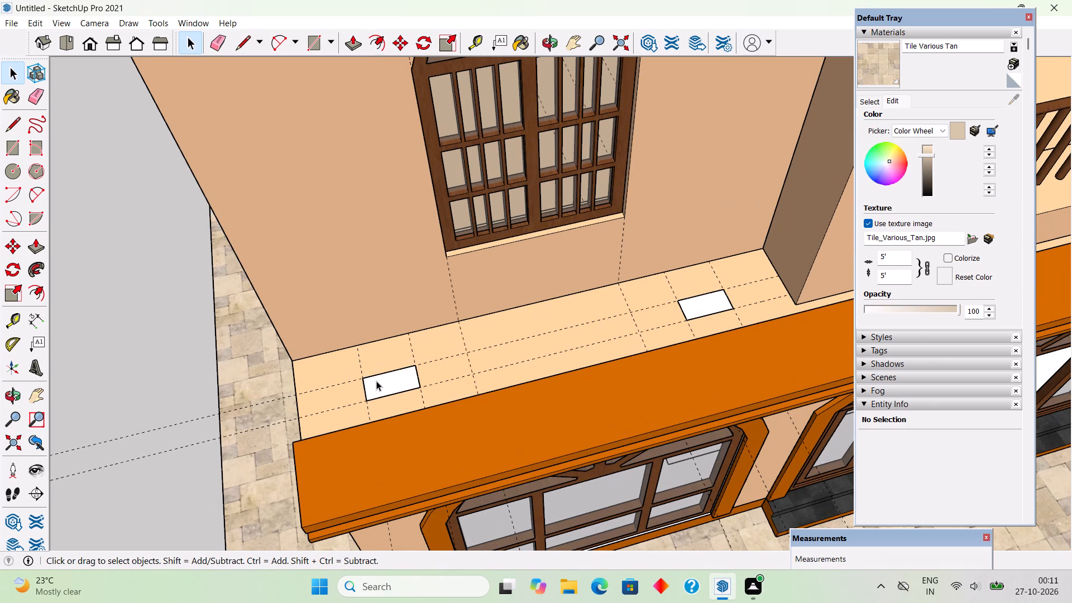
{"action": "scroll", "coordinate": [376, 381], "scroll_direction": "up", "scroll_amount": 1}
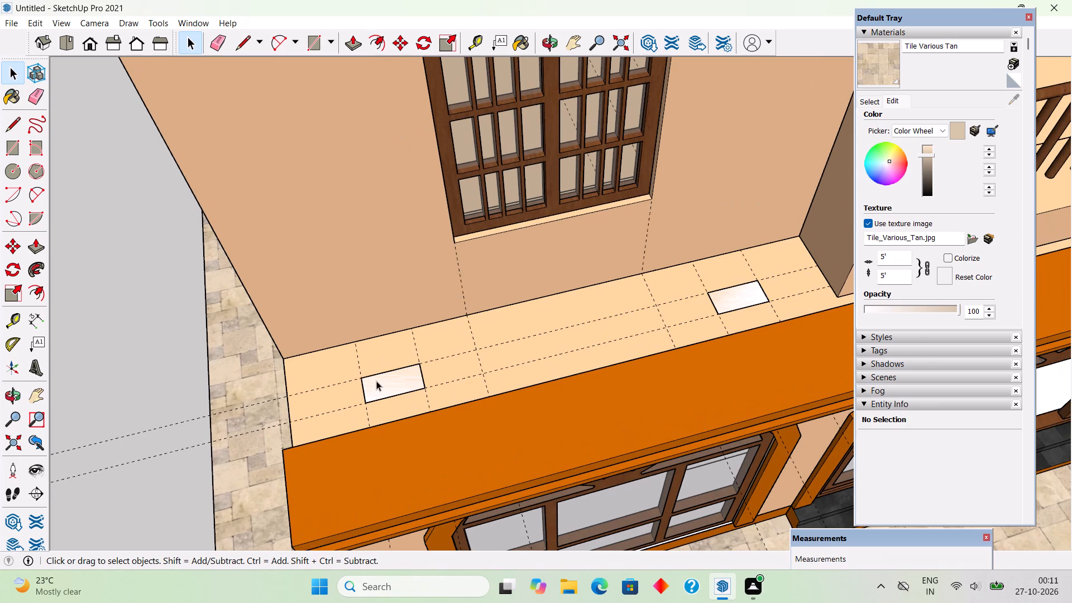
{"action": "key", "text": "p"}
{"action": "left_click", "coordinate": [386, 391]}
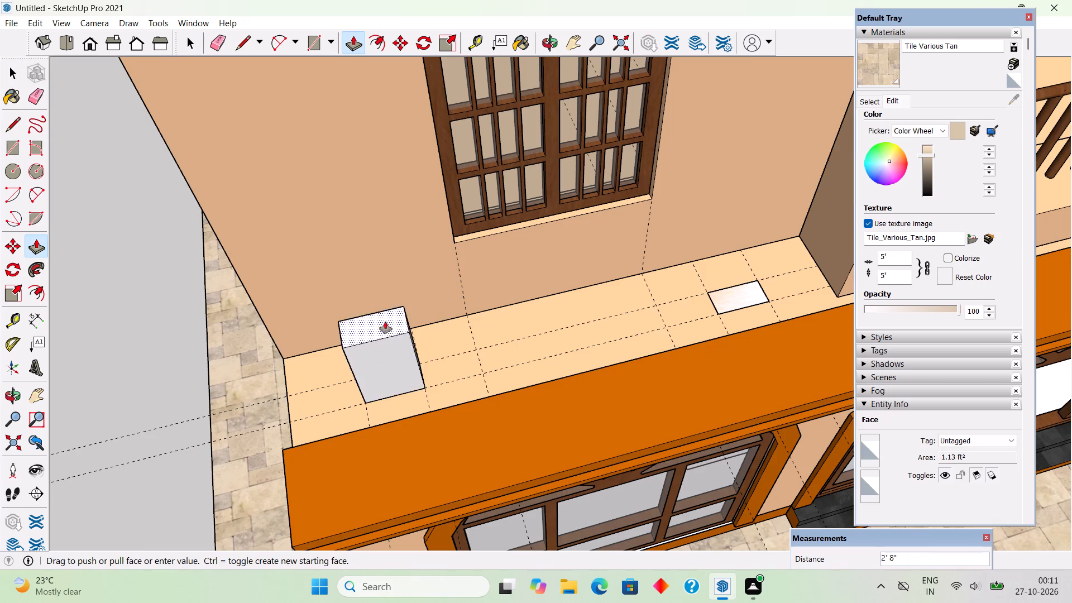
{"action": "scroll", "coordinate": [385, 314], "scroll_direction": "down", "scroll_amount": 6}
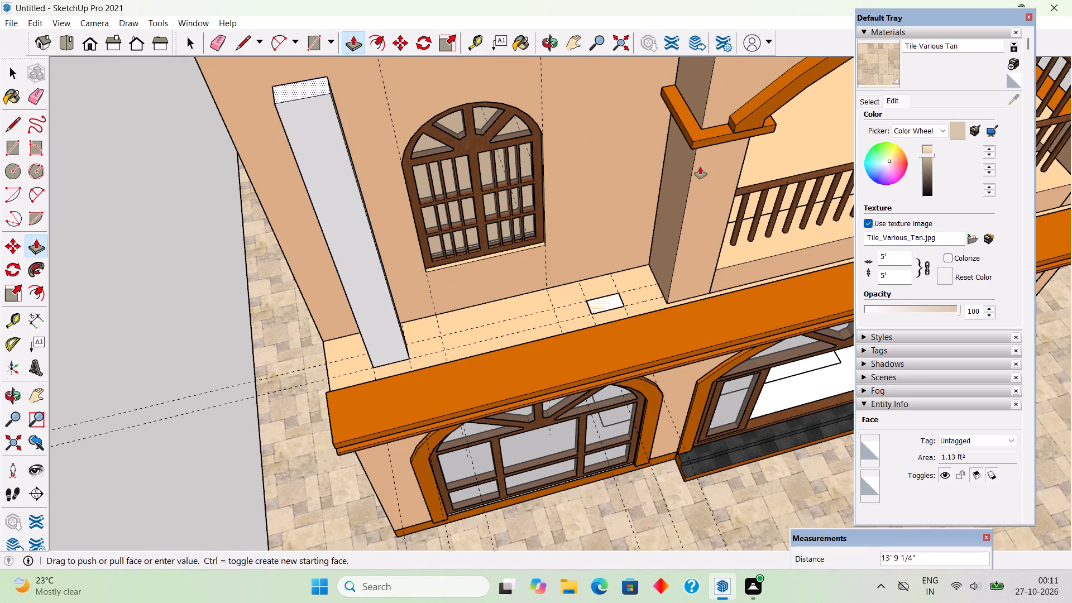
{"action": "middle_click_drag", "start_coordinate": [700, 167], "coordinate": [709, 47]}
{"action": "scroll", "coordinate": [707, 89], "scroll_direction": "down", "scroll_amount": 1}
{"action": "scroll", "coordinate": [707, 193], "scroll_direction": "down", "scroll_amount": 8}
{"action": "middle_click_drag", "start_coordinate": [711, 132], "coordinate": [709, 107]}
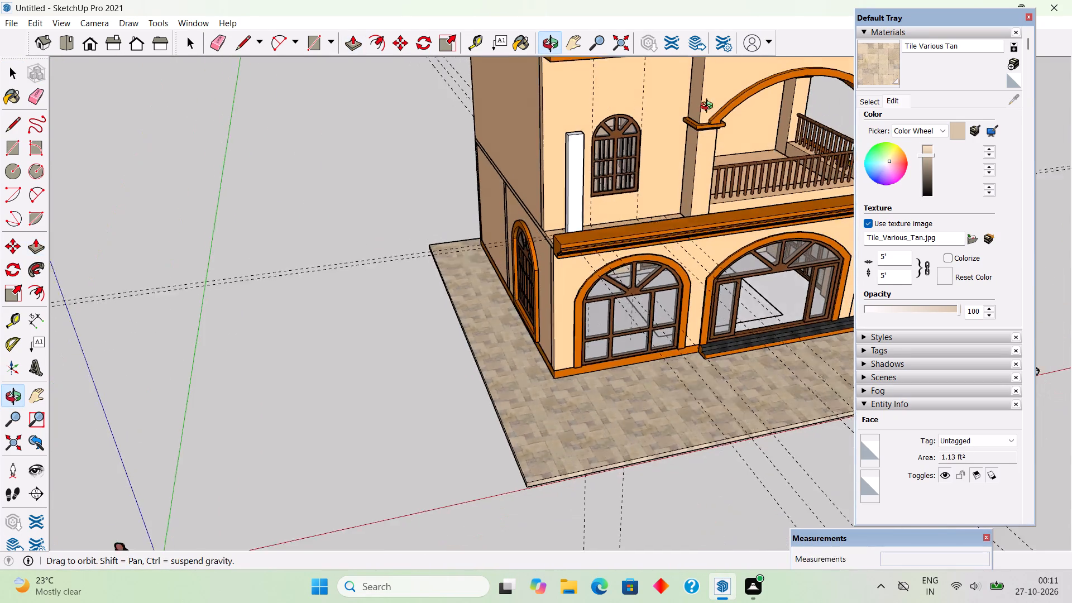
{"action": "middle_click_drag", "start_coordinate": [709, 107], "coordinate": [709, 68]}
{"action": "scroll", "coordinate": [700, 122], "scroll_direction": "up", "scroll_amount": 9}
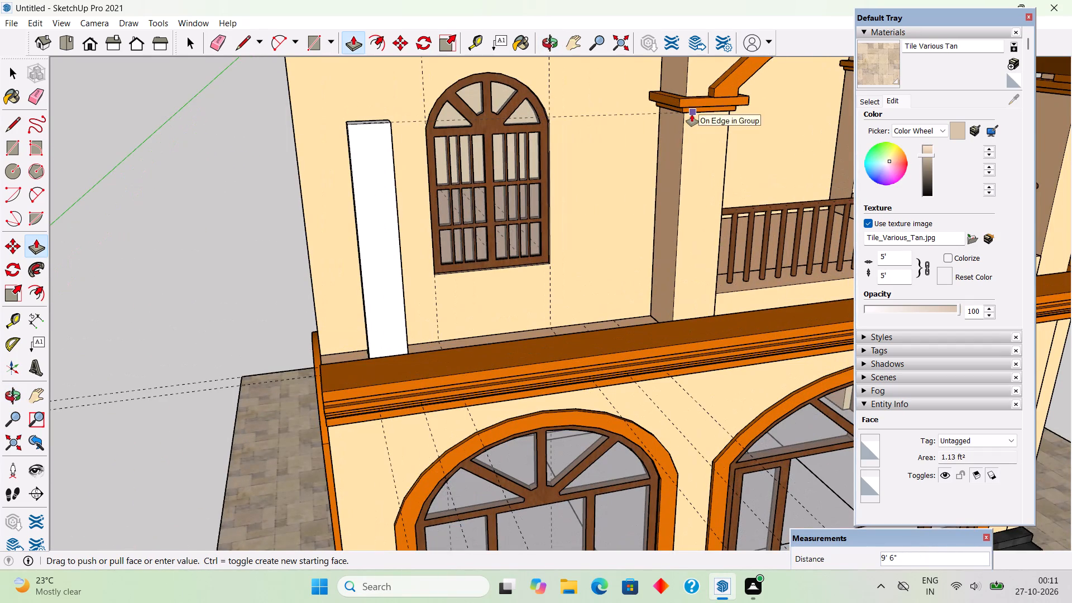
{"action": "left_click", "coordinate": [692, 114]}
Push/Pull the rectangle beside the balcony column up to the same height as the first pillar's top.
{"action": "middle_click_drag", "start_coordinate": [580, 224], "coordinate": [555, 408]}
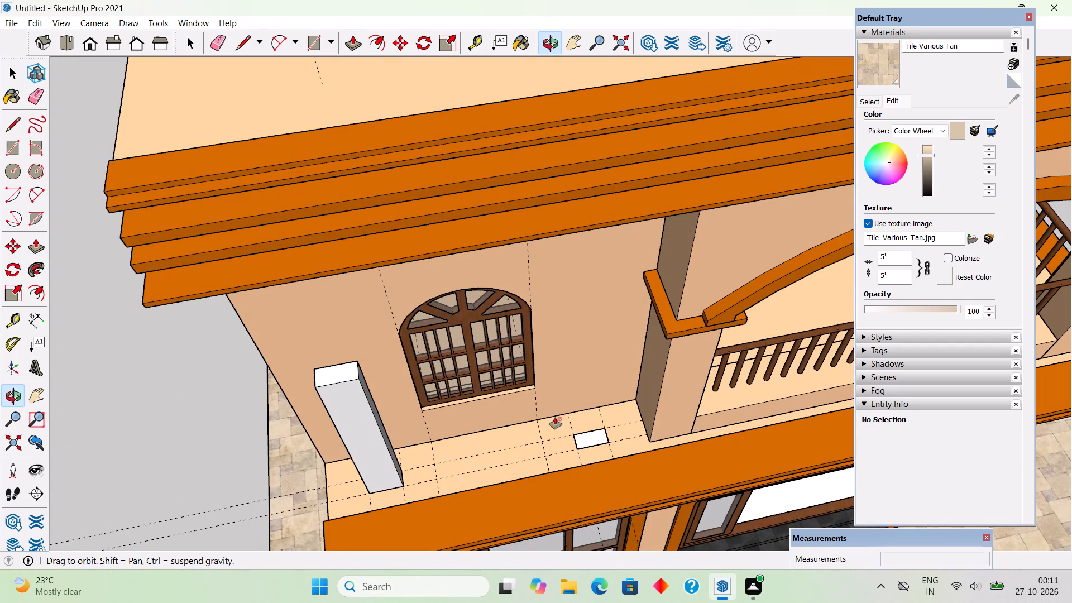
{"action": "left_click", "coordinate": [597, 433]}
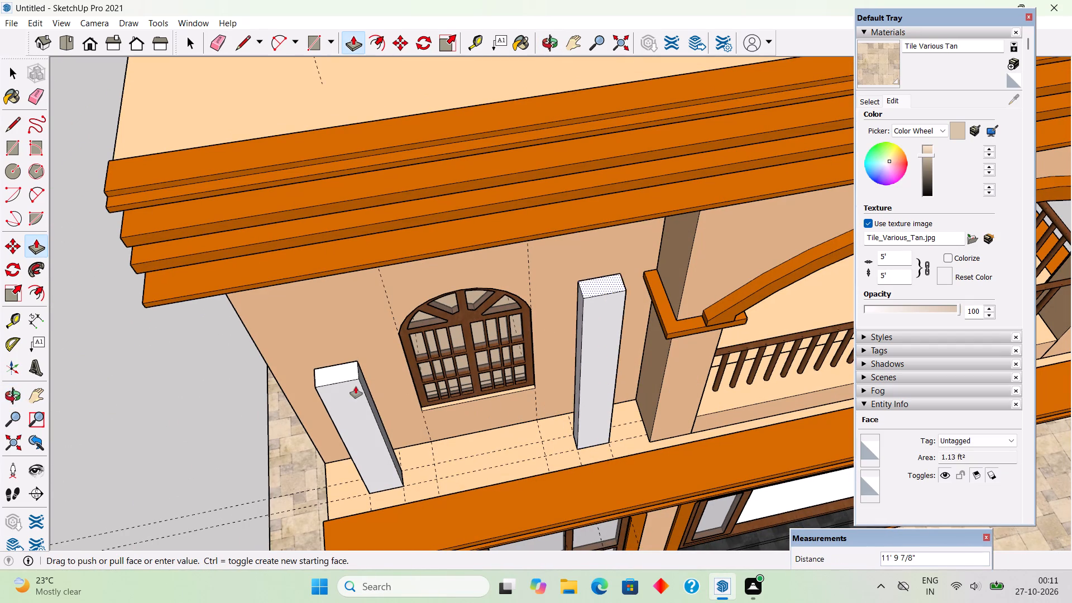
{"action": "left_click", "coordinate": [351, 377]}
{"action": "key", "text": "space"}
Make the whole white pillar nearest the house's outer corner into a group.
{"action": "scroll", "coordinate": [351, 374], "scroll_direction": "down", "scroll_amount": 5}
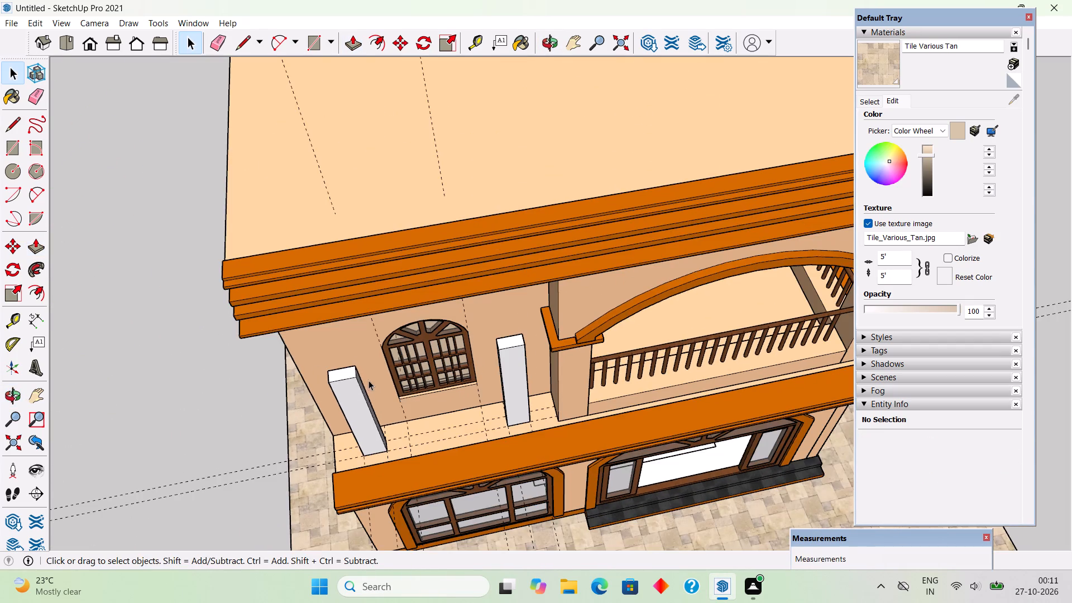
{"action": "middle_click_drag", "start_coordinate": [382, 389], "coordinate": [551, 324]}
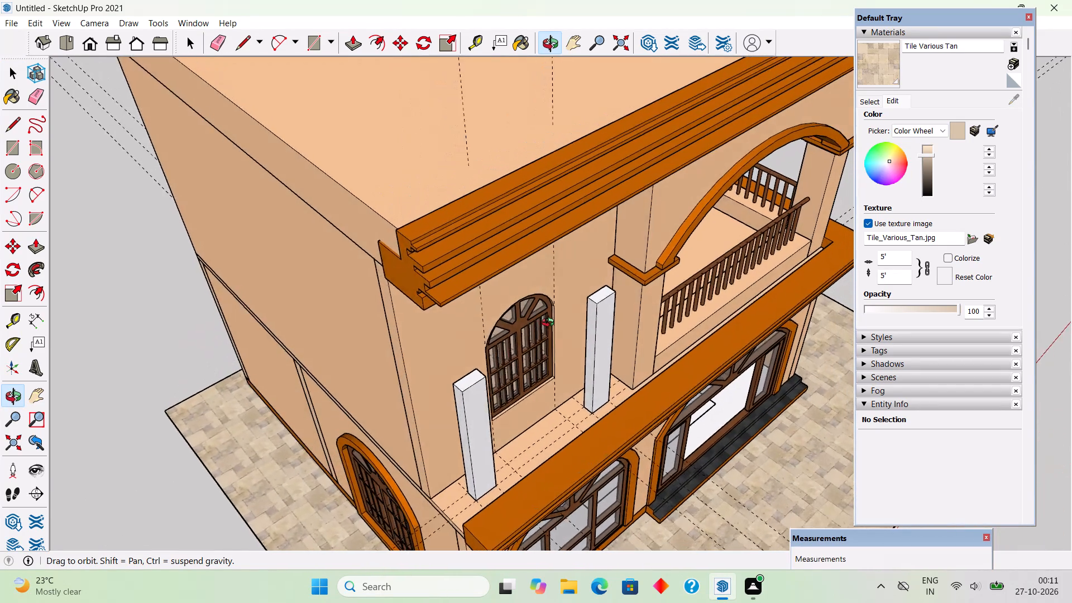
{"action": "middle_click_drag", "start_coordinate": [551, 324], "coordinate": [631, 334]}
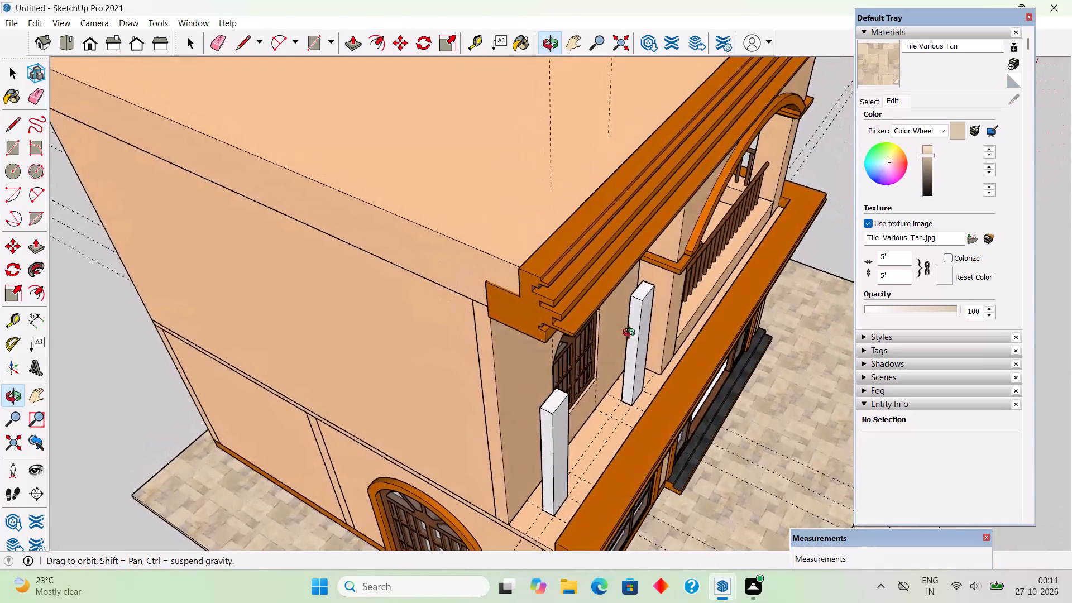
{"action": "middle_click_drag", "start_coordinate": [631, 334], "coordinate": [762, 334]}
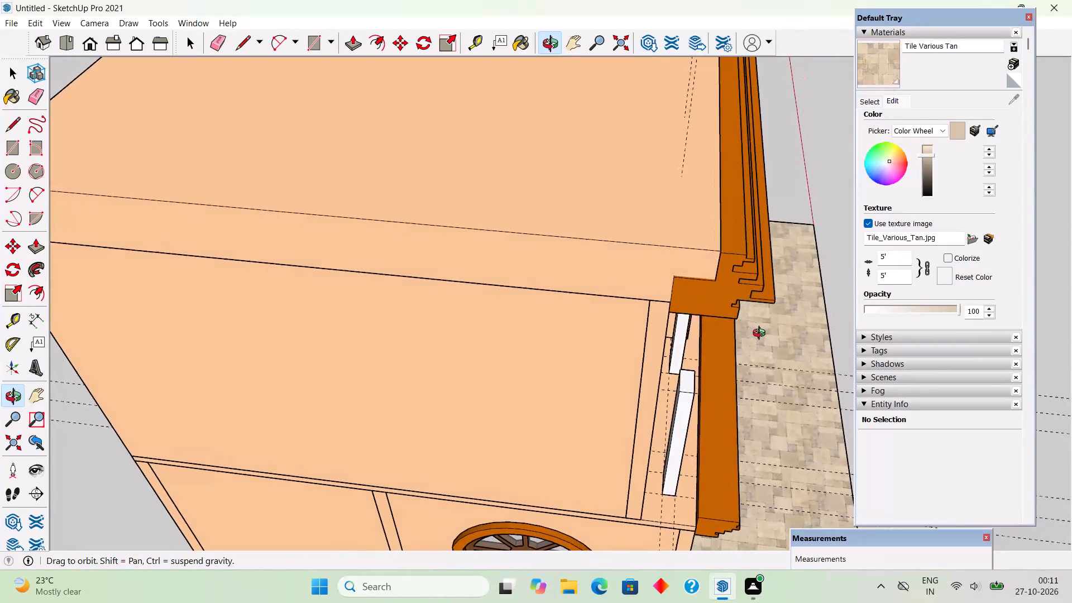
{"action": "middle_click_drag", "start_coordinate": [762, 334], "coordinate": [696, 332]}
{"action": "scroll", "coordinate": [695, 332], "scroll_direction": "up", "scroll_amount": 2}
{"action": "scroll", "coordinate": [618, 390], "scroll_direction": "up", "scroll_amount": 3}
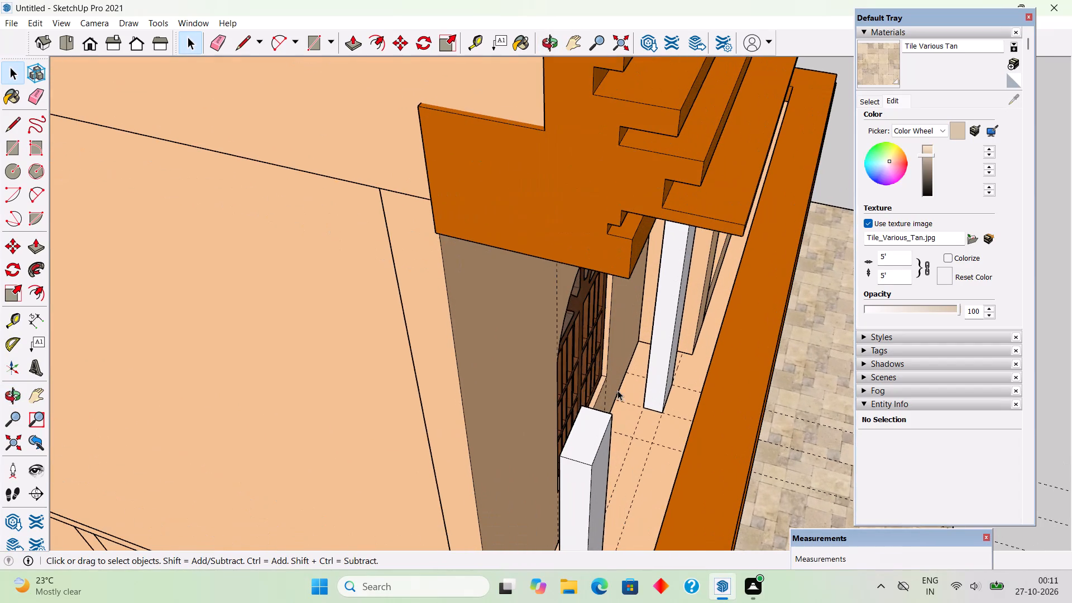
{"action": "middle_click_drag", "start_coordinate": [605, 451], "coordinate": [664, 308]}
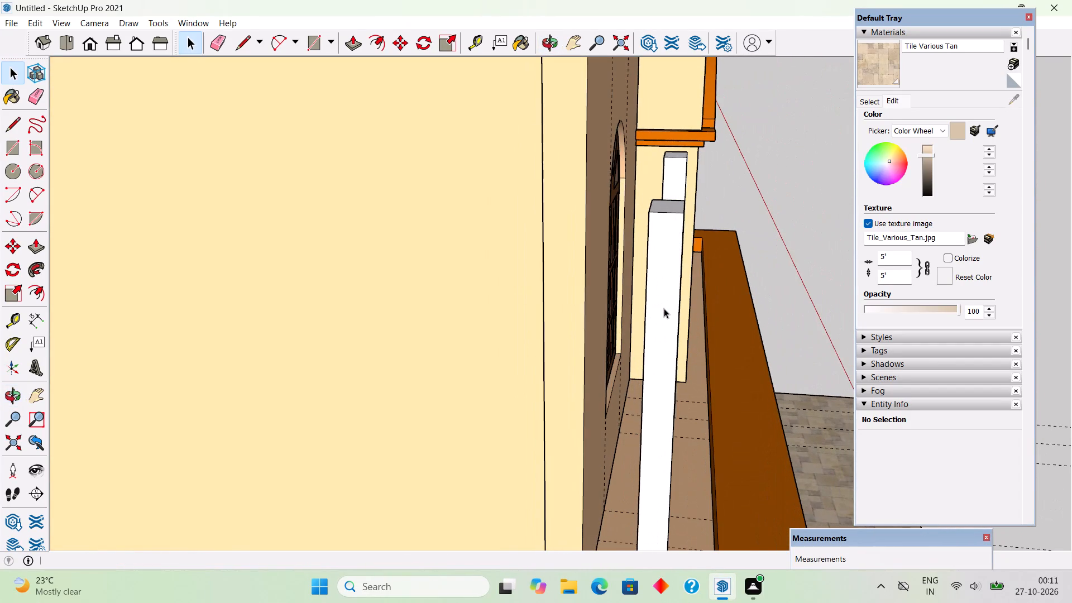
{"action": "triple_click", "coordinate": [664, 308]}
{"action": "right_click", "coordinate": [664, 308]}
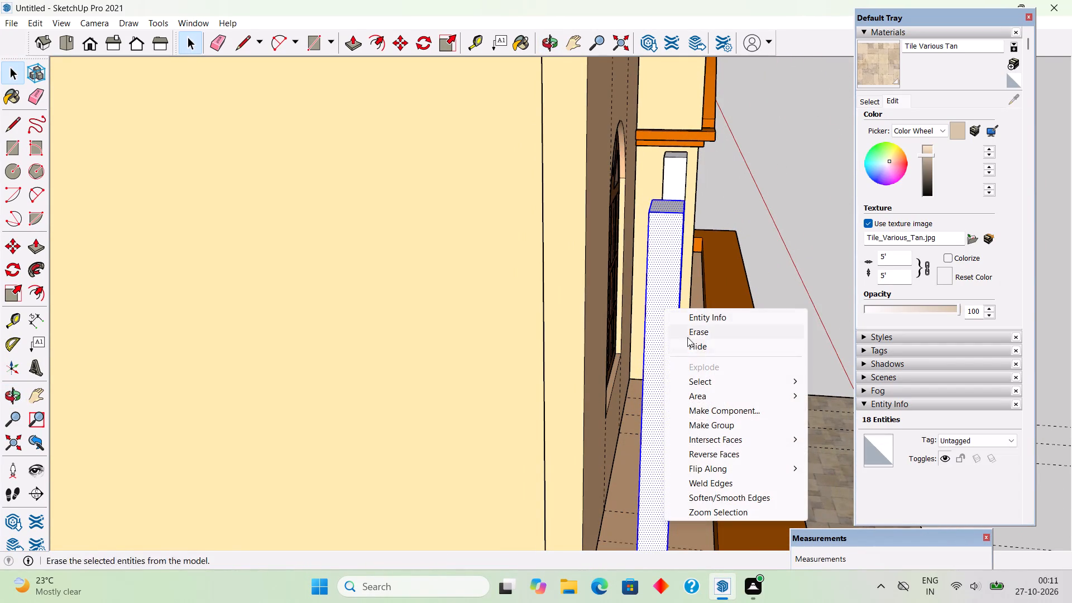
{"action": "left_click", "coordinate": [705, 425]}
Make the whole white pillar beside the balcony column into a group.
{"action": "middle_click_drag", "start_coordinate": [653, 233], "coordinate": [532, 247]}
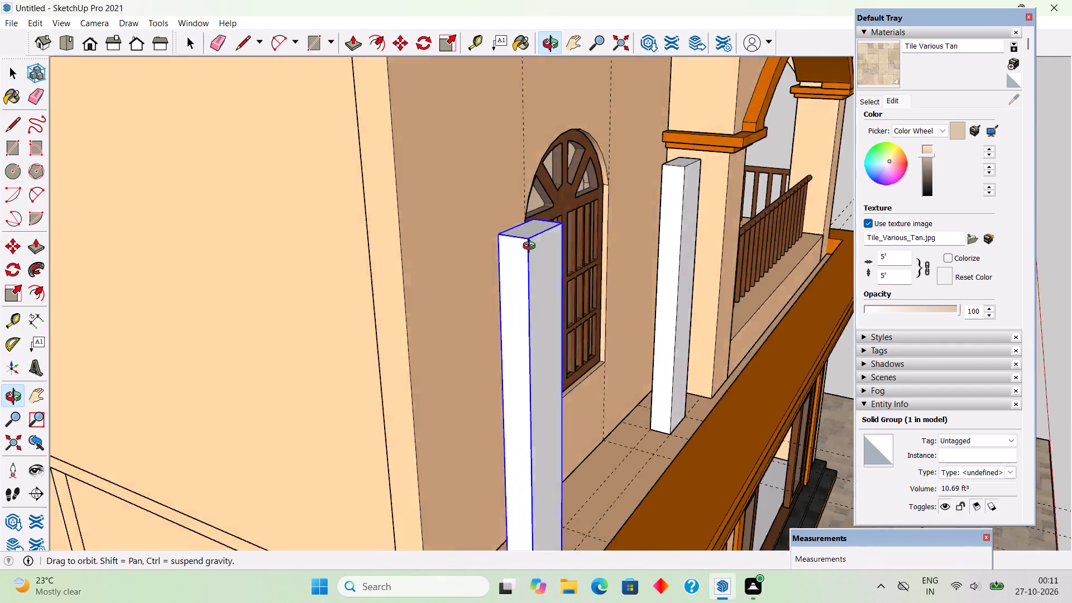
{"action": "middle_click_drag", "start_coordinate": [532, 247], "coordinate": [510, 253]}
{"action": "triple_click", "coordinate": [672, 240]}
{"action": "right_click", "coordinate": [672, 240]}
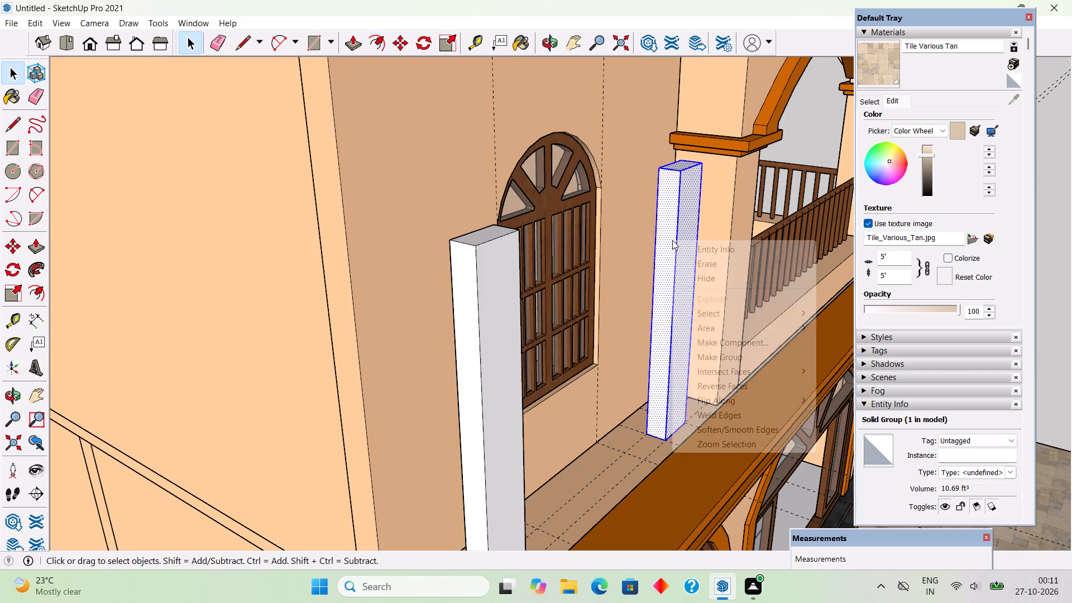
{"action": "left_click", "coordinate": [710, 358]}
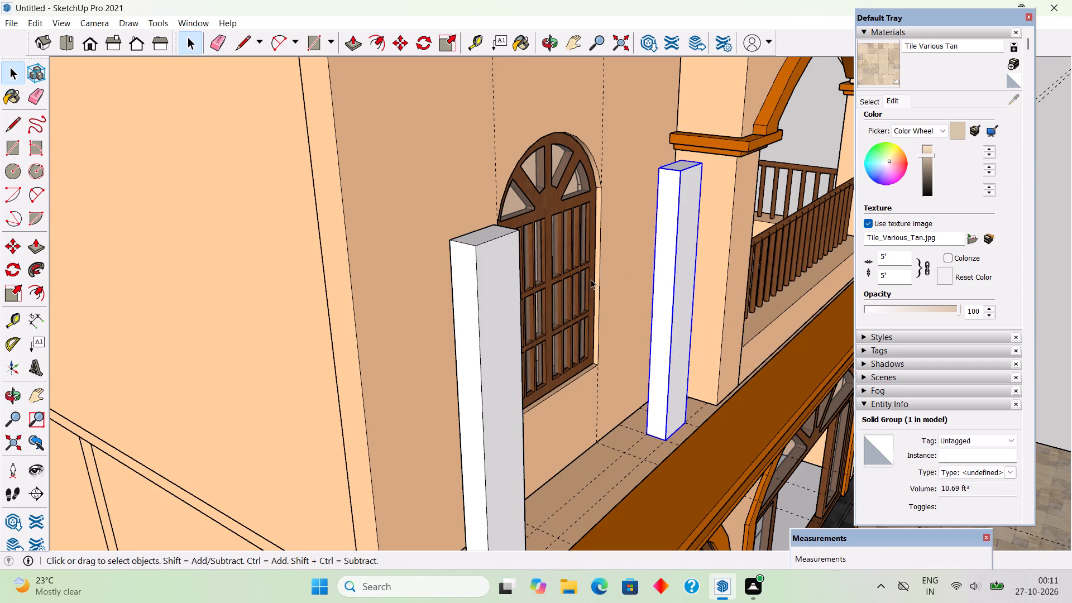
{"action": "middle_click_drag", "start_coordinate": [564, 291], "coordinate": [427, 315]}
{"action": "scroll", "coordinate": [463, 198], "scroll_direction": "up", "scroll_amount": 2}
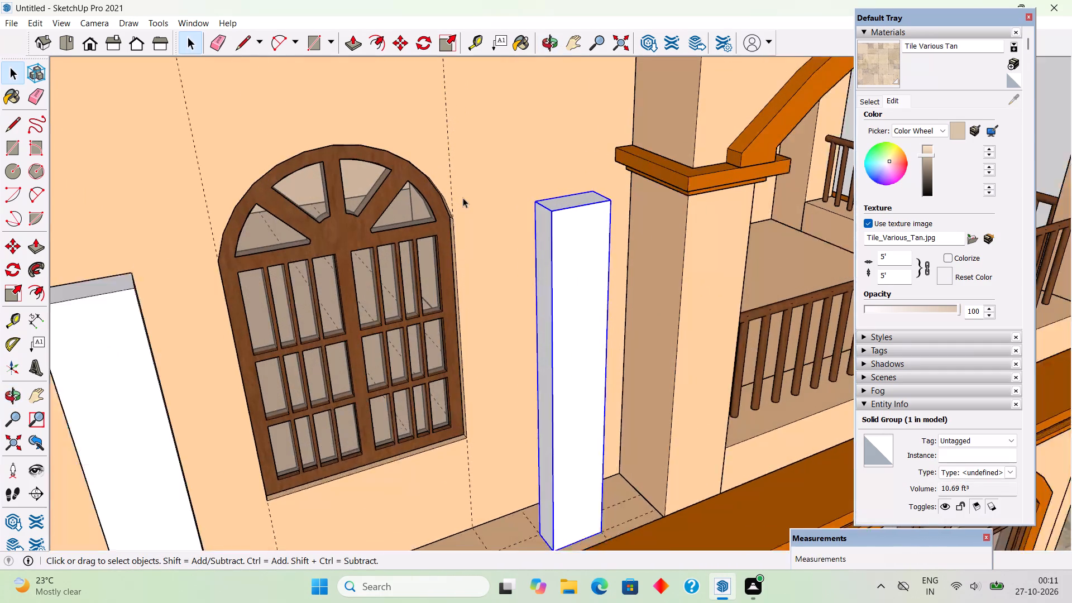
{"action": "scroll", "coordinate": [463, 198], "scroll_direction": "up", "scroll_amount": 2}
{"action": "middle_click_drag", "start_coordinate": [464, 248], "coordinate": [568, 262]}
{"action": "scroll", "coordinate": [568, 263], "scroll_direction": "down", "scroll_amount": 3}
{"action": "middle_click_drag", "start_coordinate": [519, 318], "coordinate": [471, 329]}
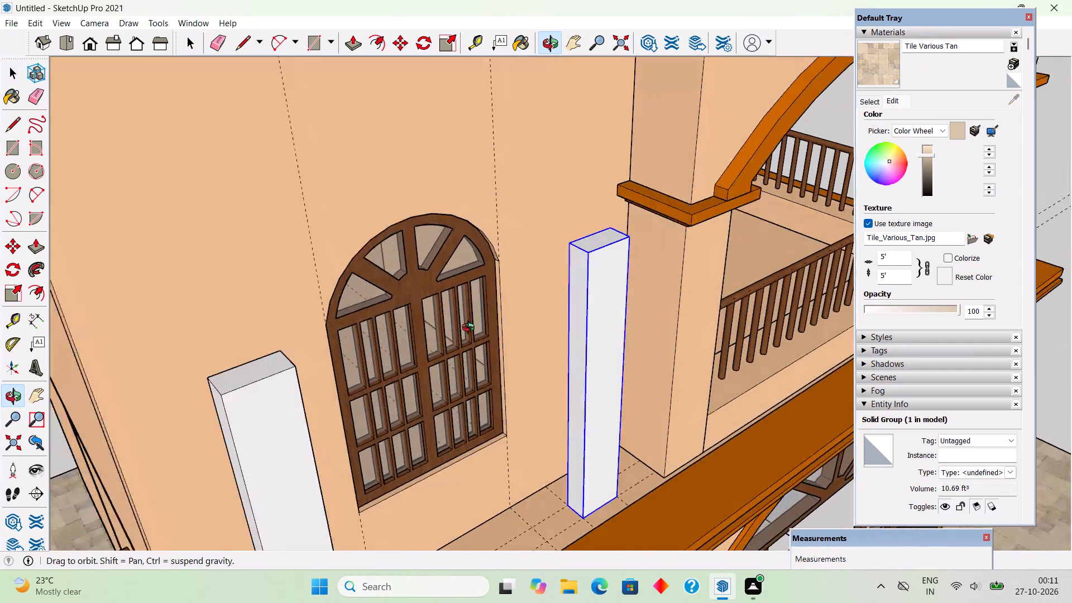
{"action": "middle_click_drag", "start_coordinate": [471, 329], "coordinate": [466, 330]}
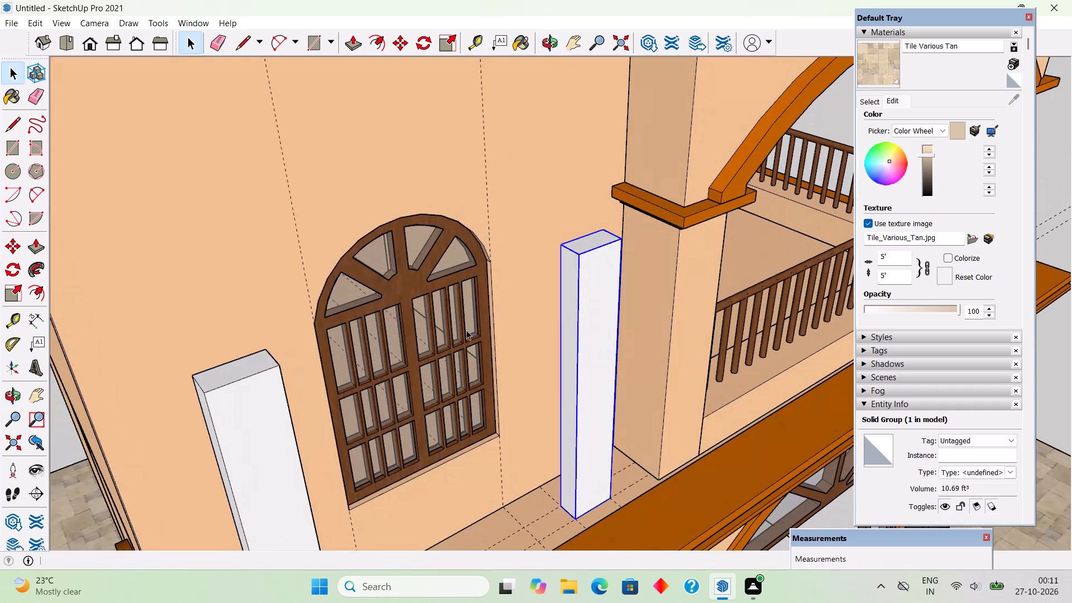
Draw an 11' by 9" rectangle spanning the tops of both white pillars in front of the upper arched window.
{"action": "key", "text": "r"}
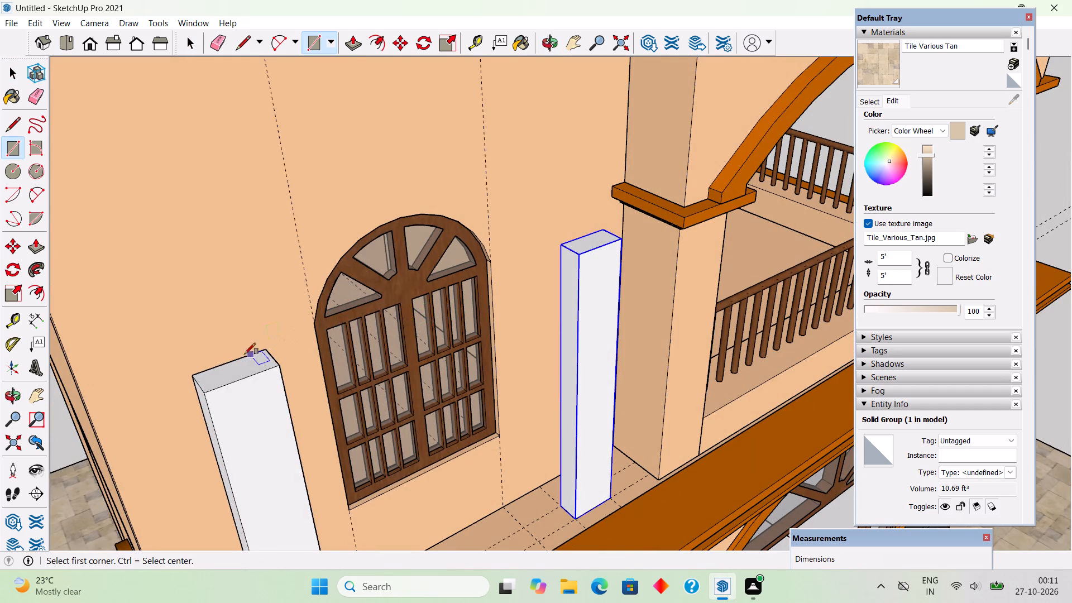
{"action": "left_click", "coordinate": [191, 374]}
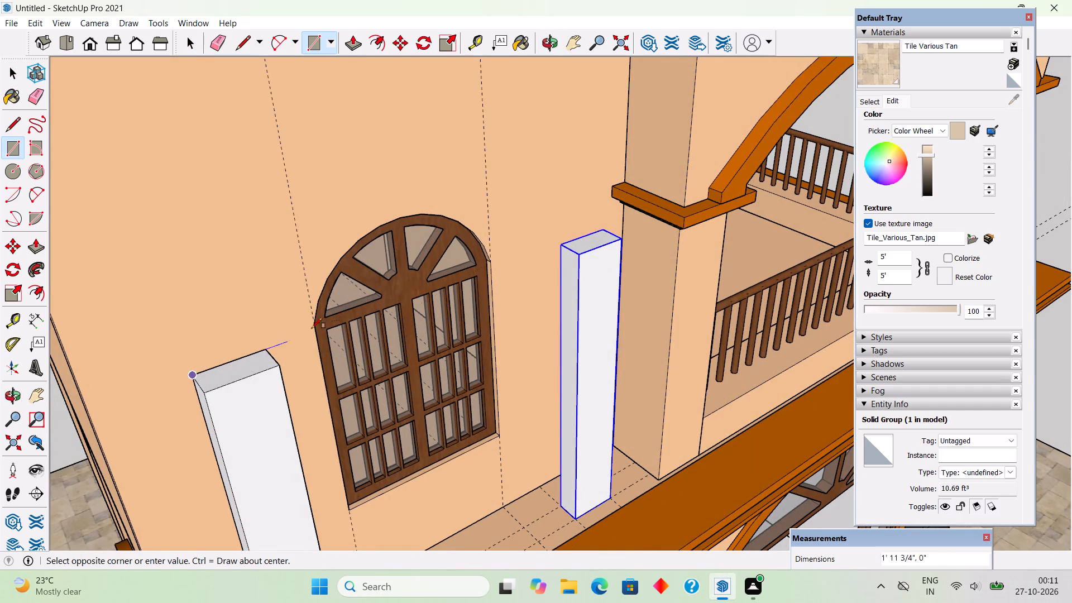
{"action": "left_click", "coordinate": [621, 244]}
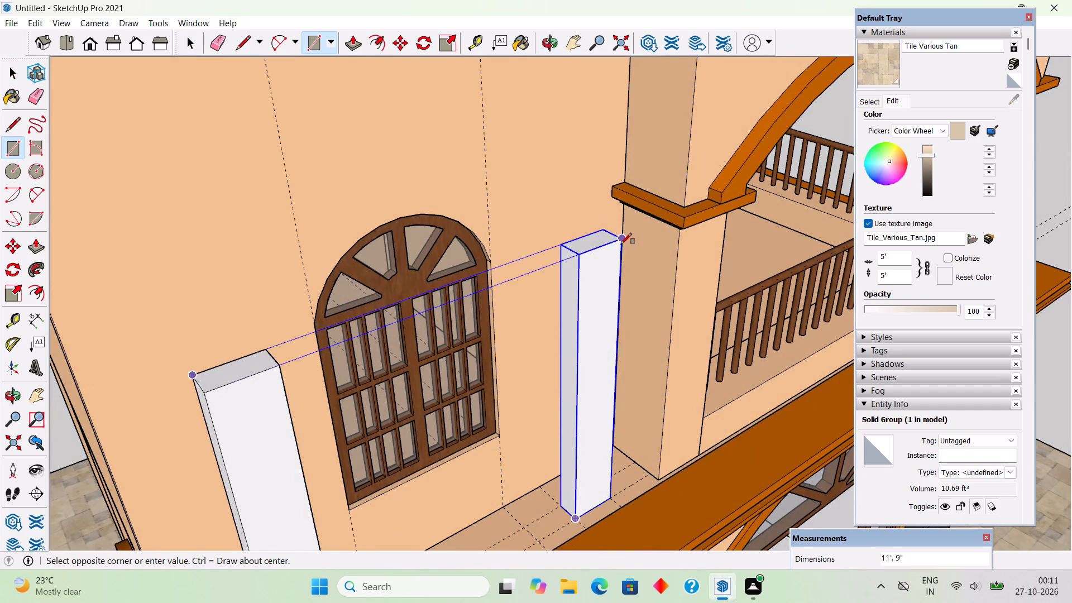
Push/Pull the rectangle bridging the two pillars up about 5'1", level with the crown of the balcony arch.
{"action": "key", "text": "p"}
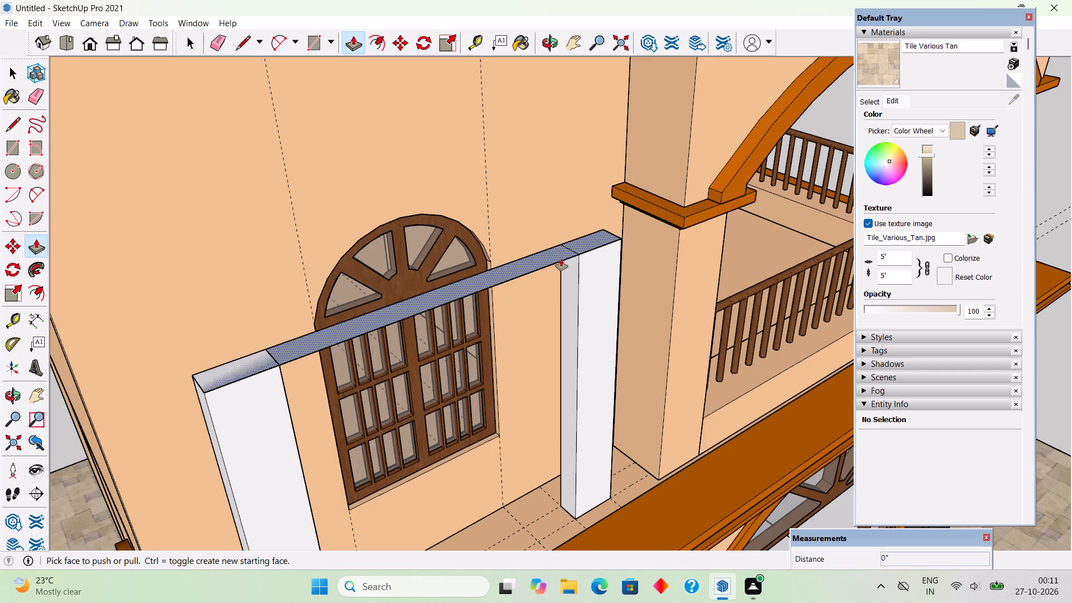
{"action": "scroll", "coordinate": [561, 259], "scroll_direction": "down", "scroll_amount": 2}
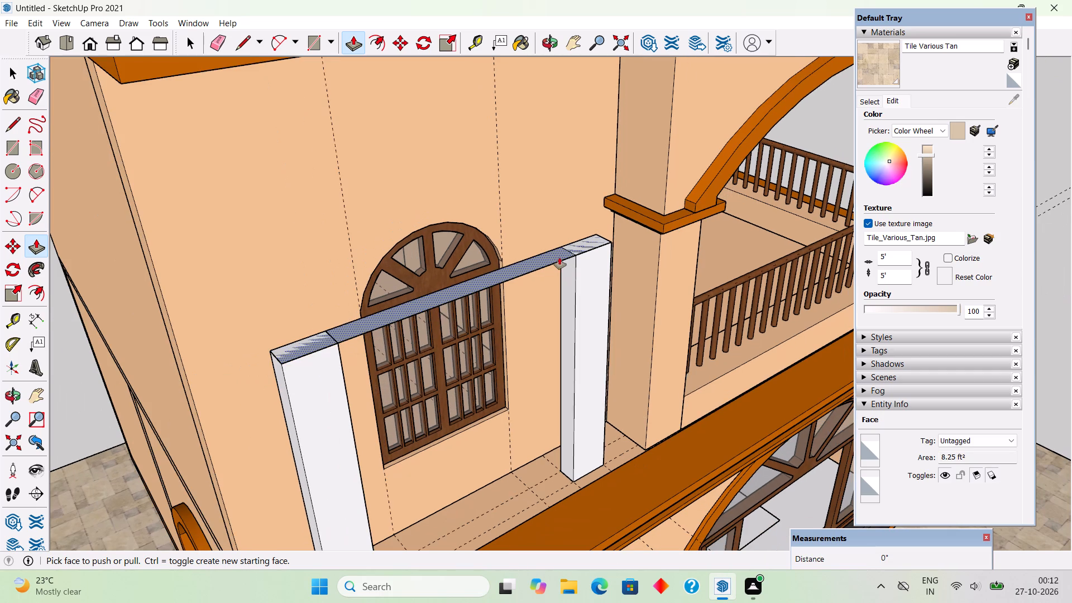
{"action": "left_click", "coordinate": [544, 260]}
{"action": "scroll", "coordinate": [546, 216], "scroll_direction": "down", "scroll_amount": 6}
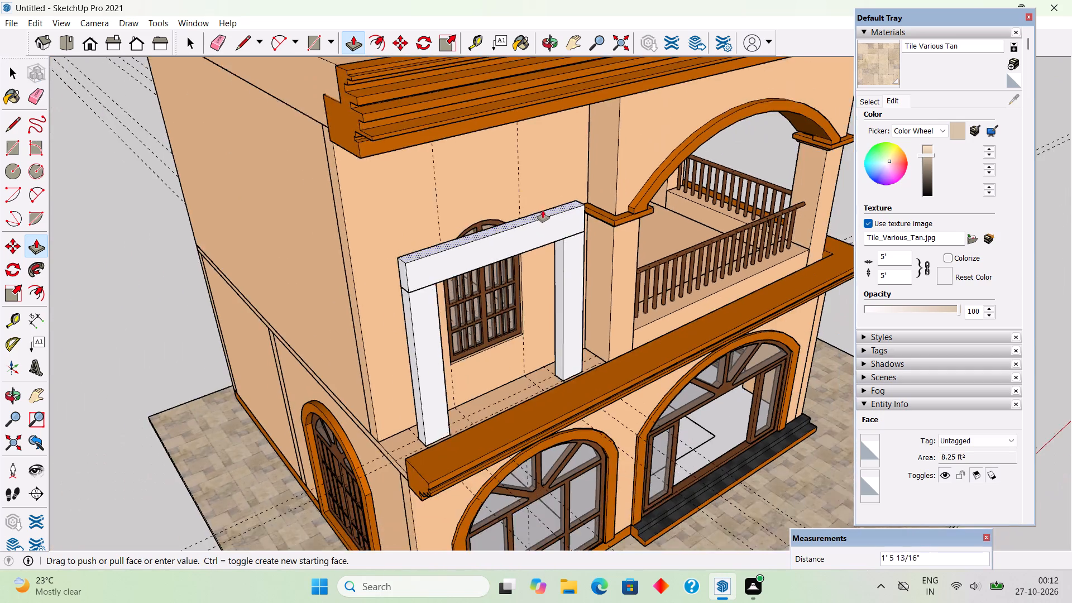
{"action": "scroll", "coordinate": [539, 205], "scroll_direction": "down", "scroll_amount": 3}
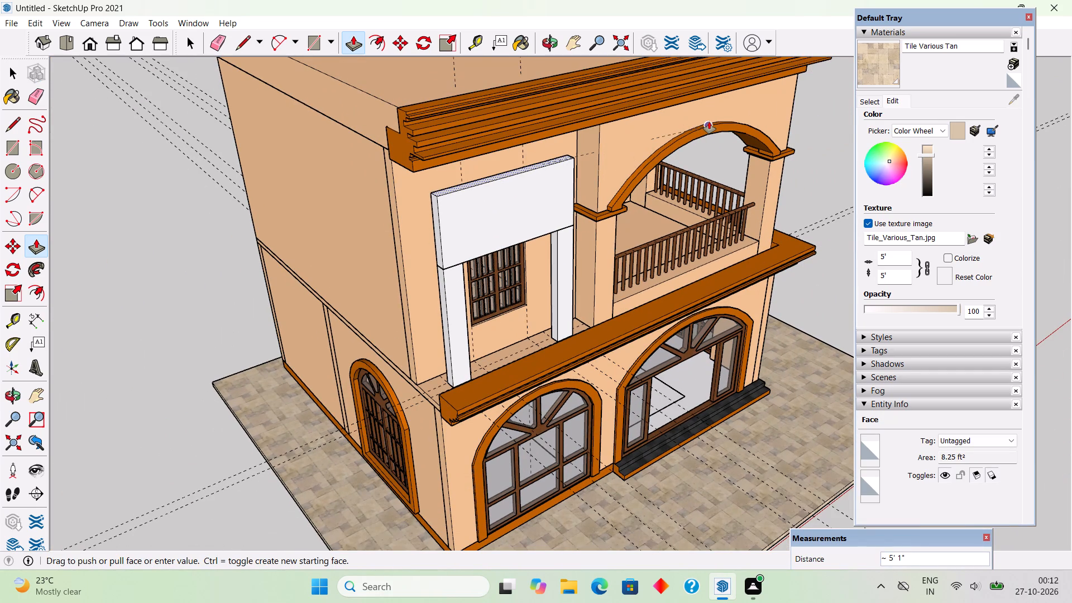
{"action": "left_click", "coordinate": [712, 120]}
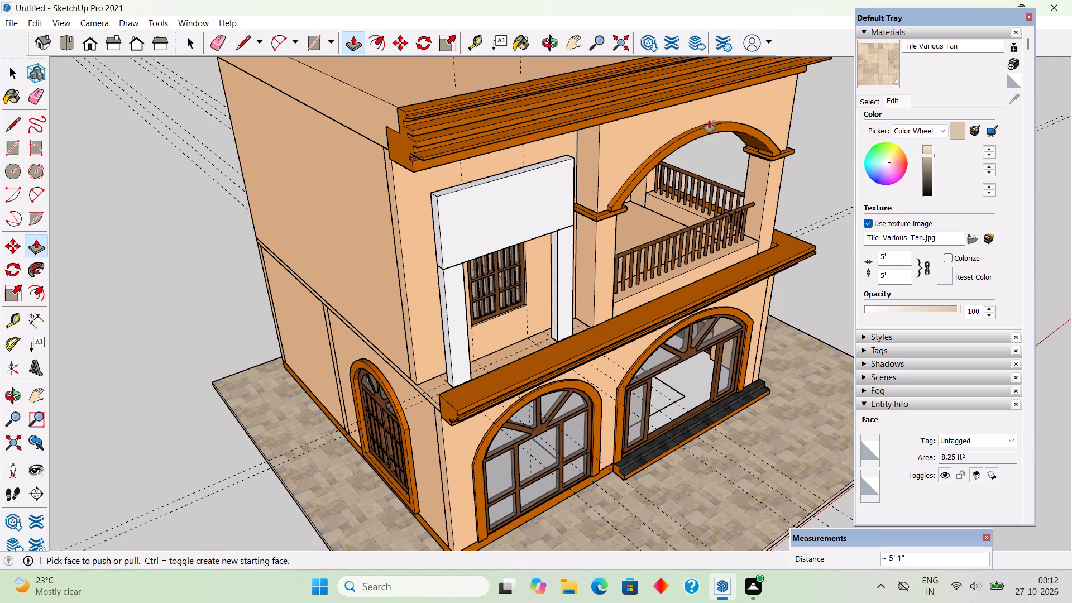
{"action": "key", "text": "space"}
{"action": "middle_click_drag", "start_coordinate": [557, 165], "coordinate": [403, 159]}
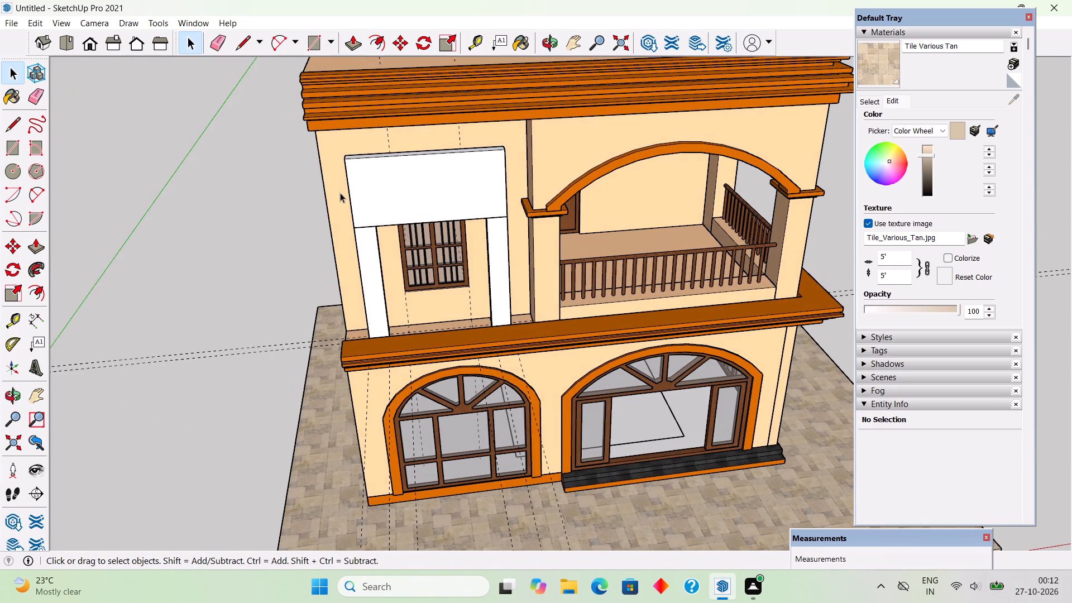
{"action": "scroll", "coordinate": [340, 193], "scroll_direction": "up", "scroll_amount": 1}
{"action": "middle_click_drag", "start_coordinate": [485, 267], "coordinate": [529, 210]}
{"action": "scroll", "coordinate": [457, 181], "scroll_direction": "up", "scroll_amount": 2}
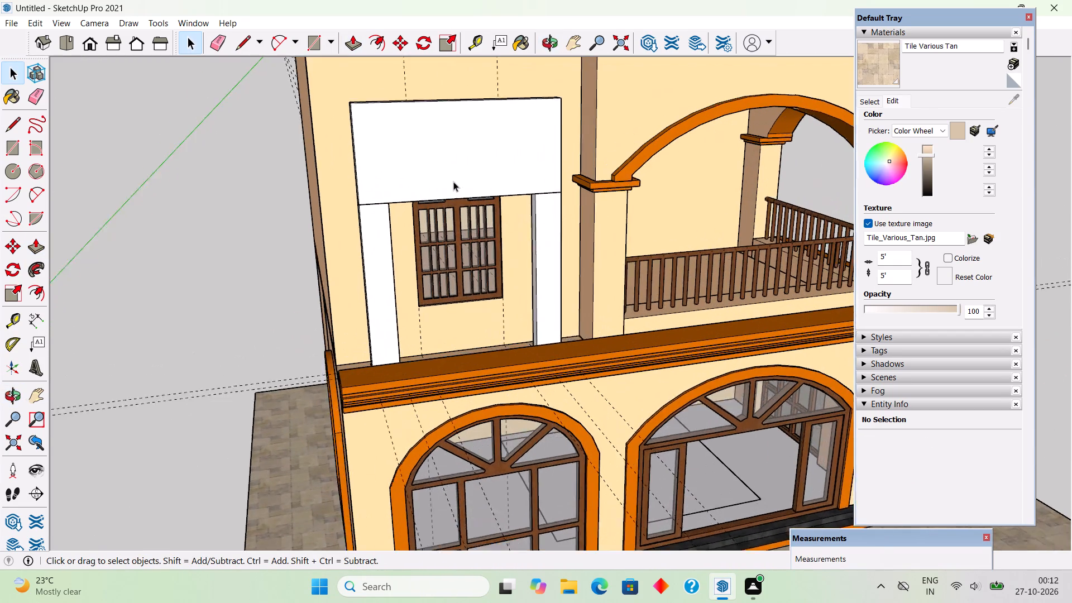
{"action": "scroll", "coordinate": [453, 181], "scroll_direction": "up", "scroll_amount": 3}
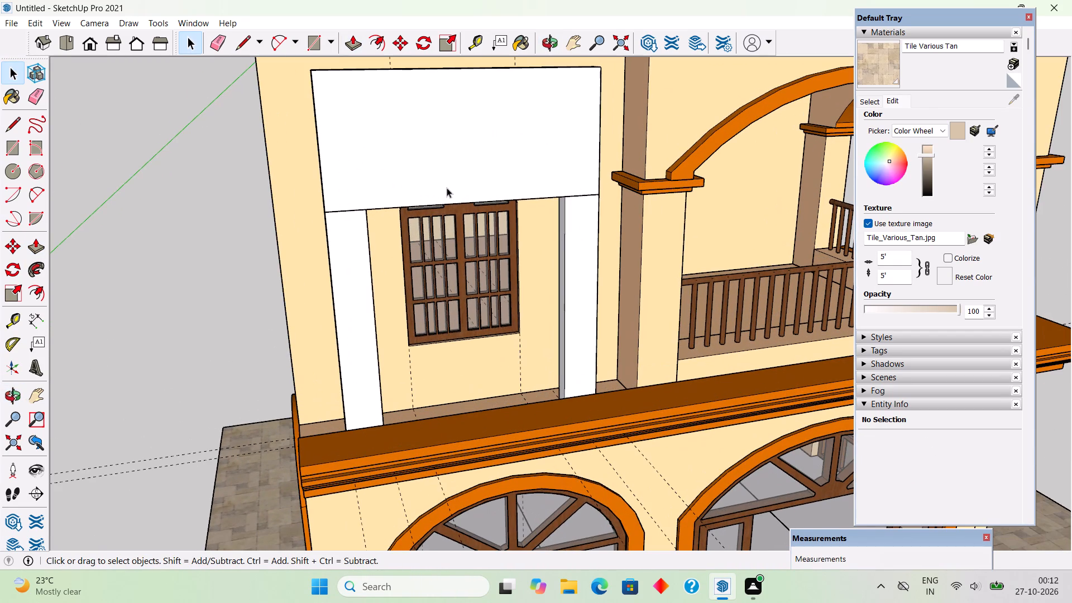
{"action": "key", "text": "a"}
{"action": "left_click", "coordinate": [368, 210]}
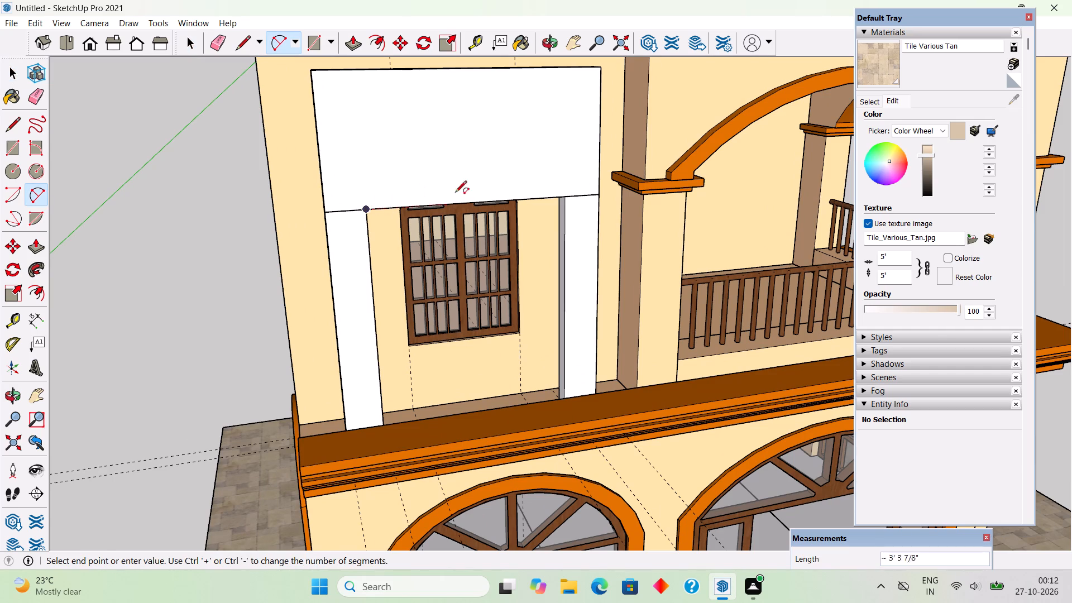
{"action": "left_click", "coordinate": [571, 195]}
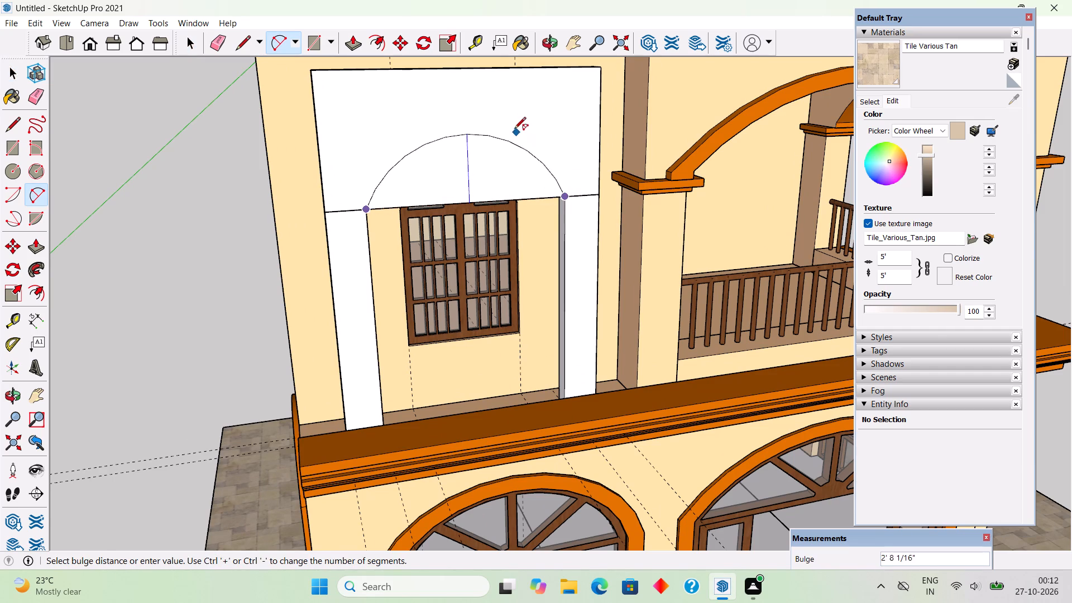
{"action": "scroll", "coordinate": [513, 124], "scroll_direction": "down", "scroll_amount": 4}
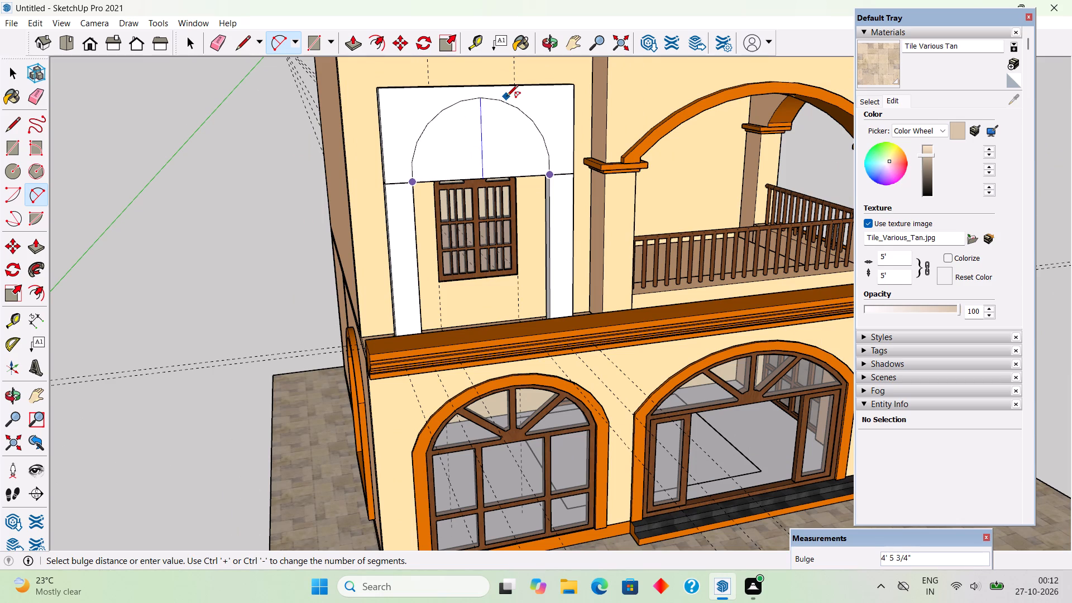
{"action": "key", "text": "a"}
Push/Pull the top face of the white block above the pillars further up towards the underside of the roof cornice.
{"action": "middle_click_drag", "start_coordinate": [509, 195], "coordinate": [576, 350]}
{"action": "scroll", "coordinate": [506, 239], "scroll_direction": "up", "scroll_amount": 3}
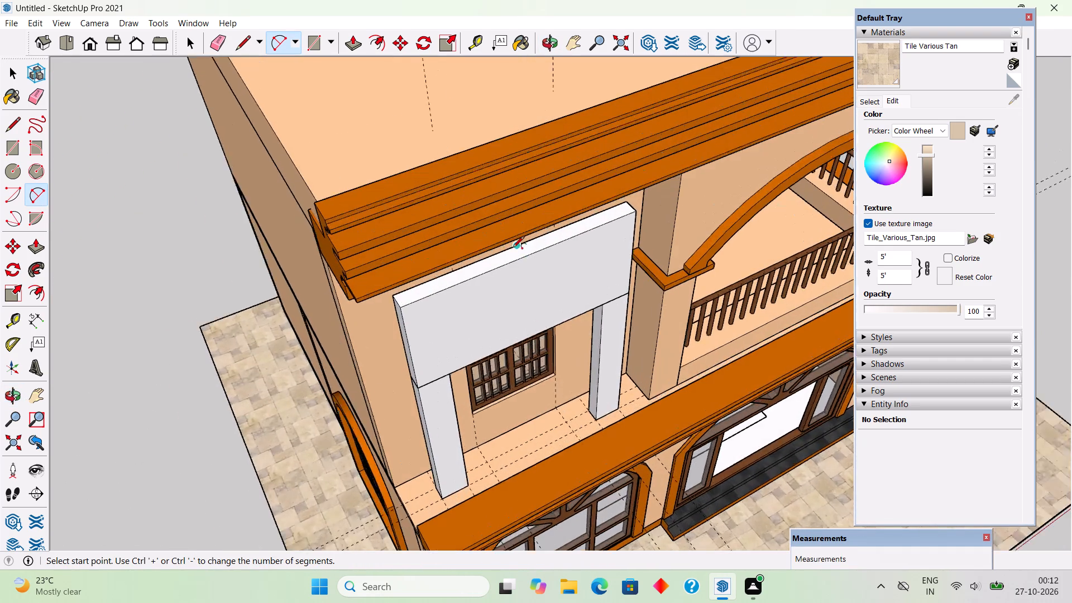
{"action": "scroll", "coordinate": [513, 248], "scroll_direction": "up", "scroll_amount": 4}
{"action": "key", "text": "space"}
{"action": "left_click", "coordinate": [528, 253]}
{"action": "key", "text": "p"}
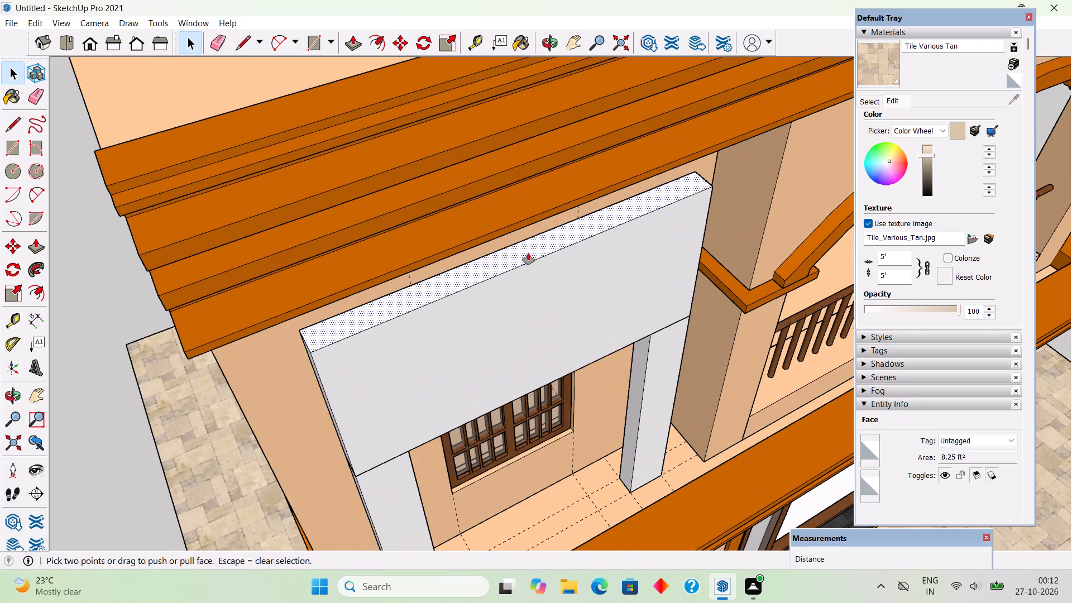
{"action": "left_click", "coordinate": [528, 253]}
{"action": "left_click", "coordinate": [530, 231]}
{"action": "key", "text": "space"}
{"action": "scroll", "coordinate": [542, 297], "scroll_direction": "down", "scroll_amount": 10}
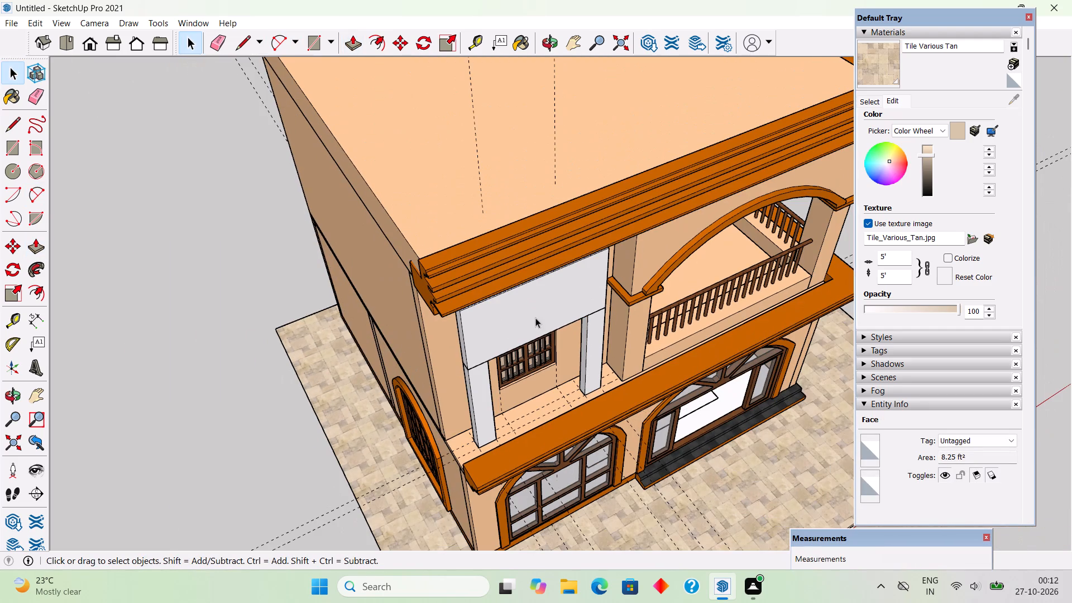
{"action": "left_click", "coordinate": [260, 253]}
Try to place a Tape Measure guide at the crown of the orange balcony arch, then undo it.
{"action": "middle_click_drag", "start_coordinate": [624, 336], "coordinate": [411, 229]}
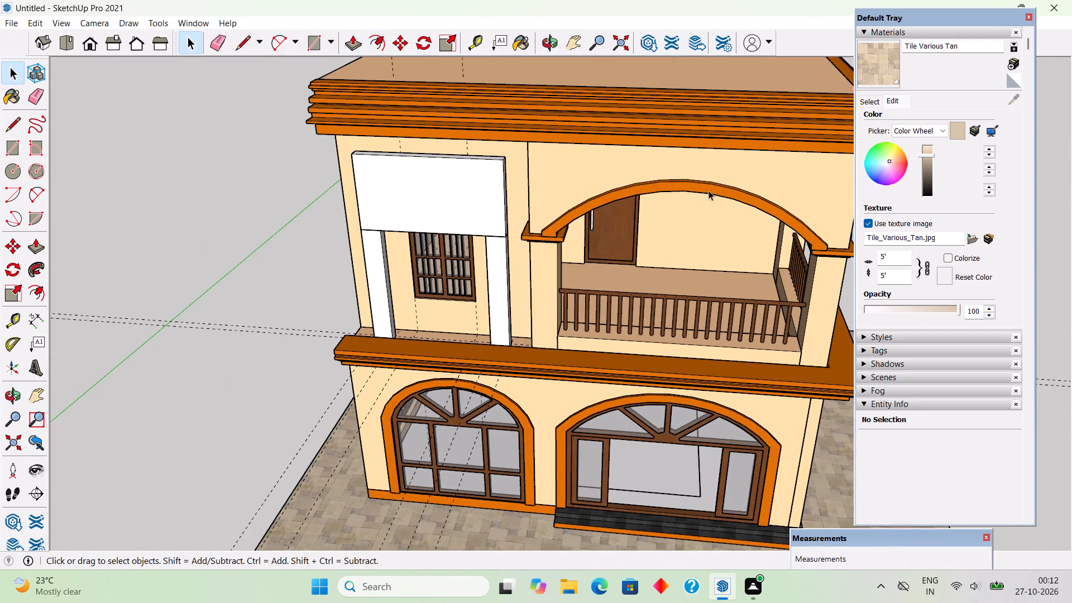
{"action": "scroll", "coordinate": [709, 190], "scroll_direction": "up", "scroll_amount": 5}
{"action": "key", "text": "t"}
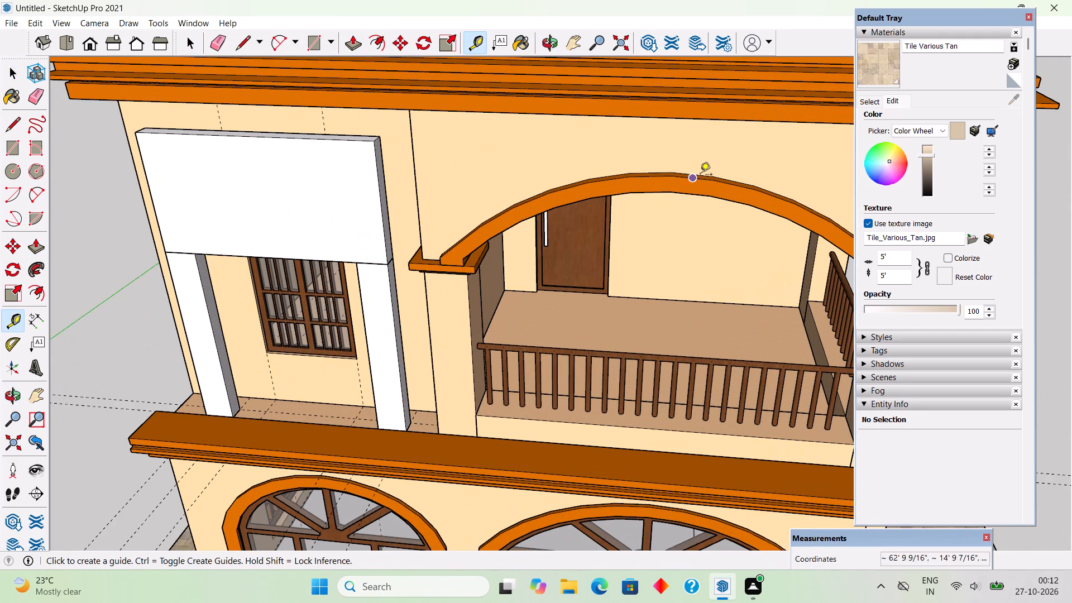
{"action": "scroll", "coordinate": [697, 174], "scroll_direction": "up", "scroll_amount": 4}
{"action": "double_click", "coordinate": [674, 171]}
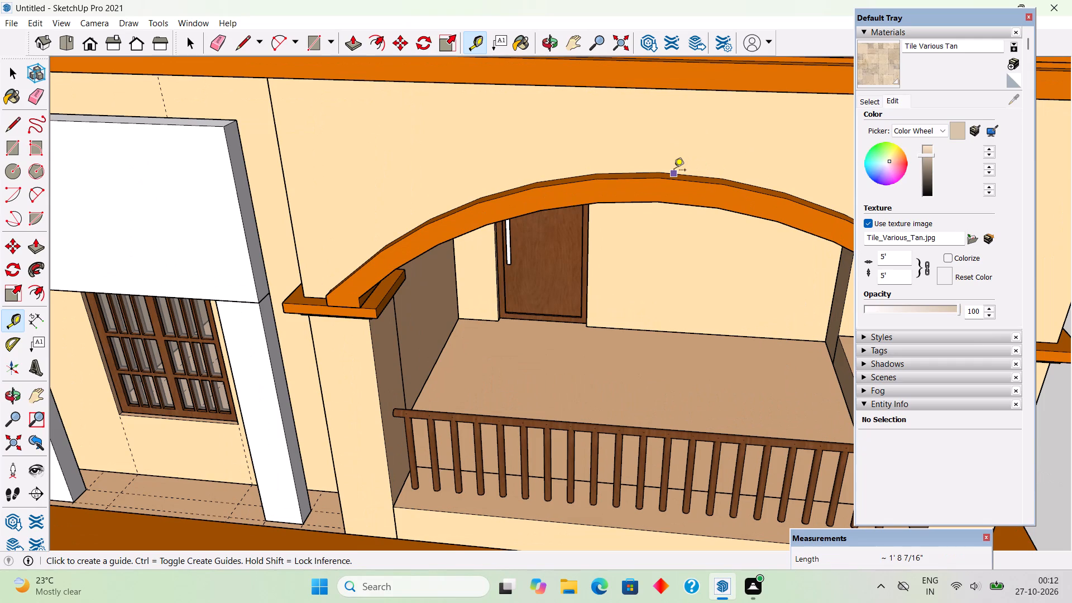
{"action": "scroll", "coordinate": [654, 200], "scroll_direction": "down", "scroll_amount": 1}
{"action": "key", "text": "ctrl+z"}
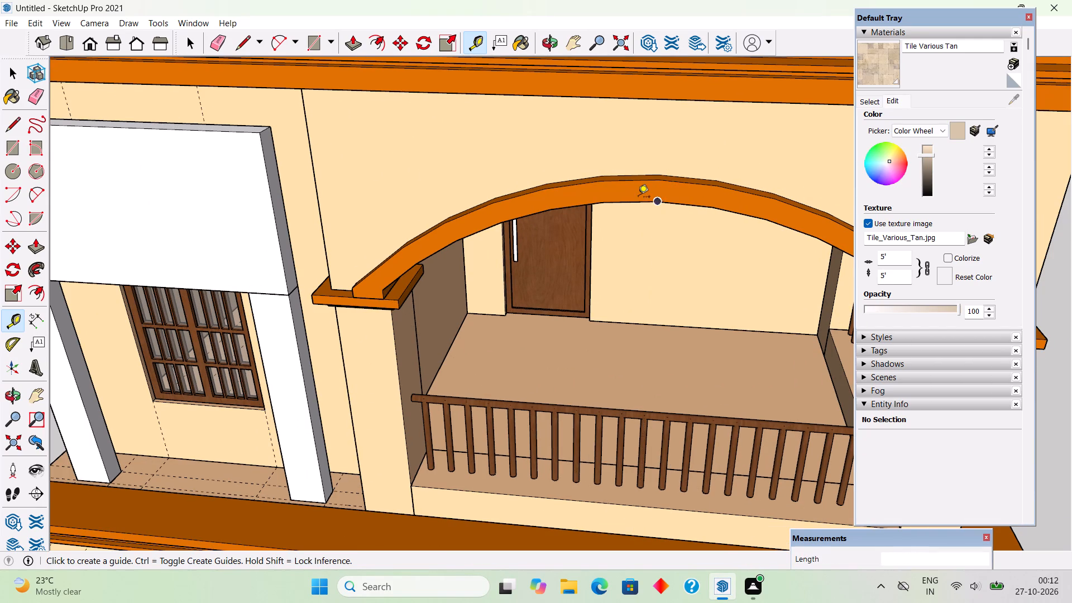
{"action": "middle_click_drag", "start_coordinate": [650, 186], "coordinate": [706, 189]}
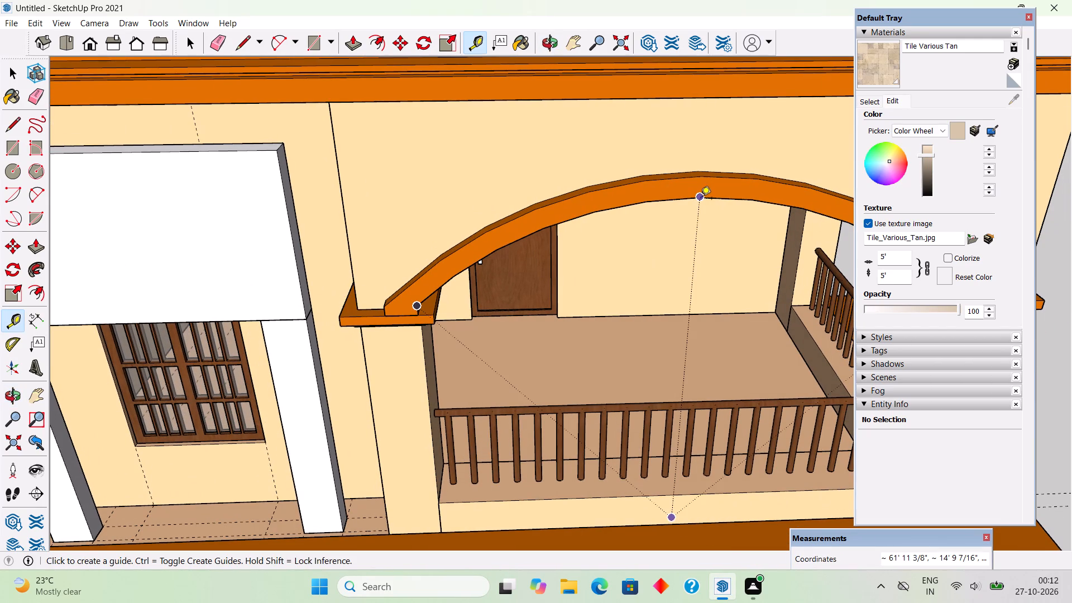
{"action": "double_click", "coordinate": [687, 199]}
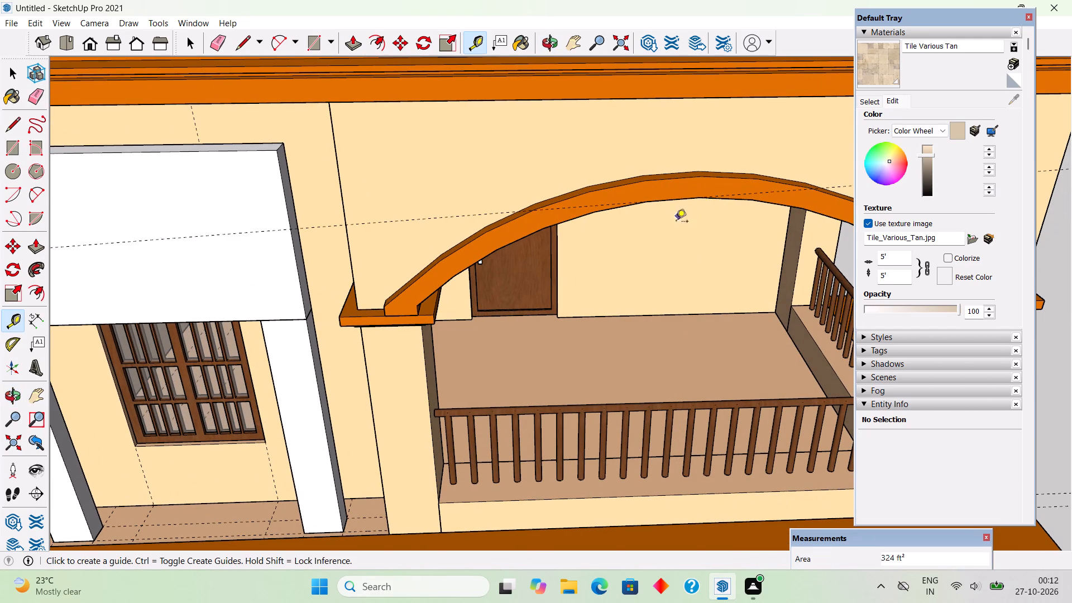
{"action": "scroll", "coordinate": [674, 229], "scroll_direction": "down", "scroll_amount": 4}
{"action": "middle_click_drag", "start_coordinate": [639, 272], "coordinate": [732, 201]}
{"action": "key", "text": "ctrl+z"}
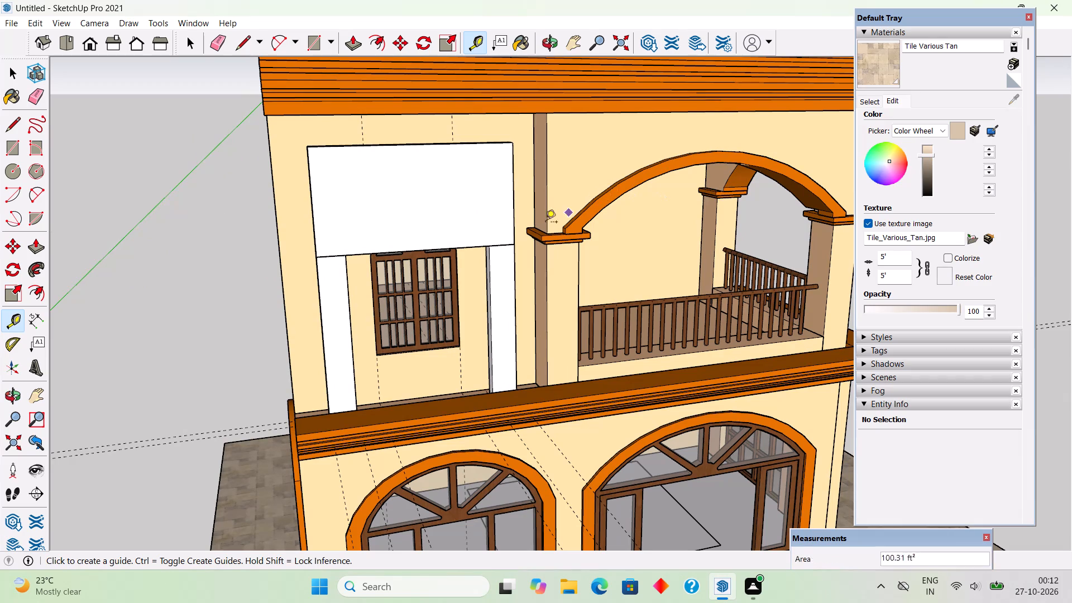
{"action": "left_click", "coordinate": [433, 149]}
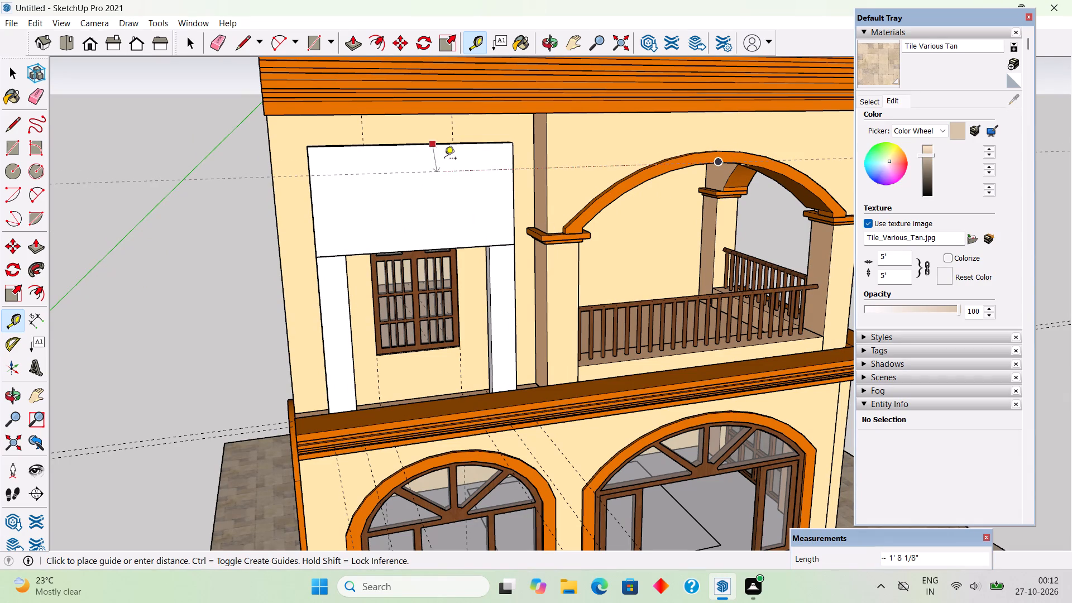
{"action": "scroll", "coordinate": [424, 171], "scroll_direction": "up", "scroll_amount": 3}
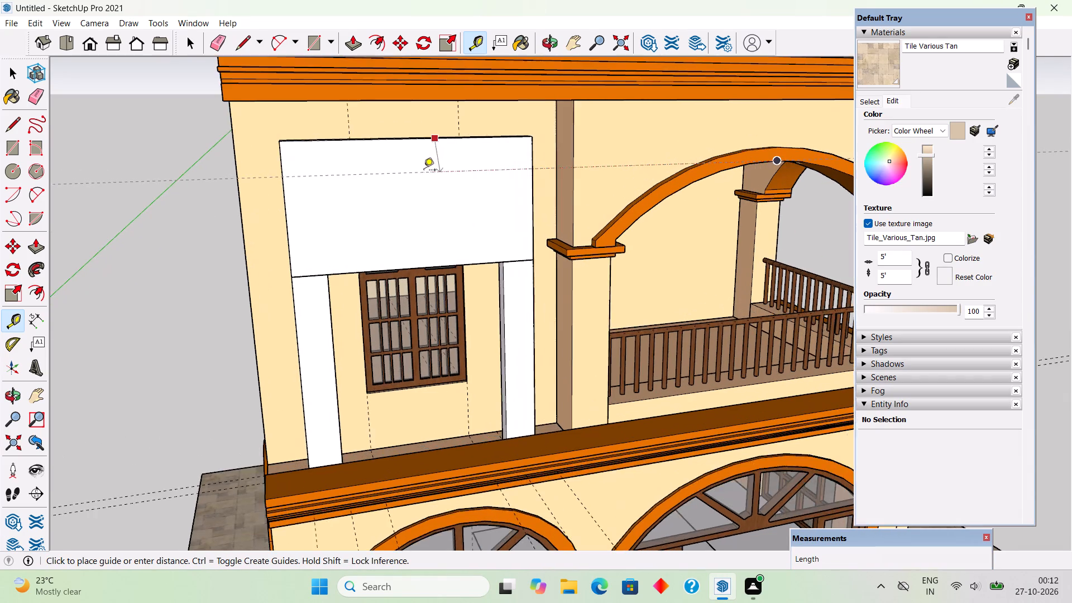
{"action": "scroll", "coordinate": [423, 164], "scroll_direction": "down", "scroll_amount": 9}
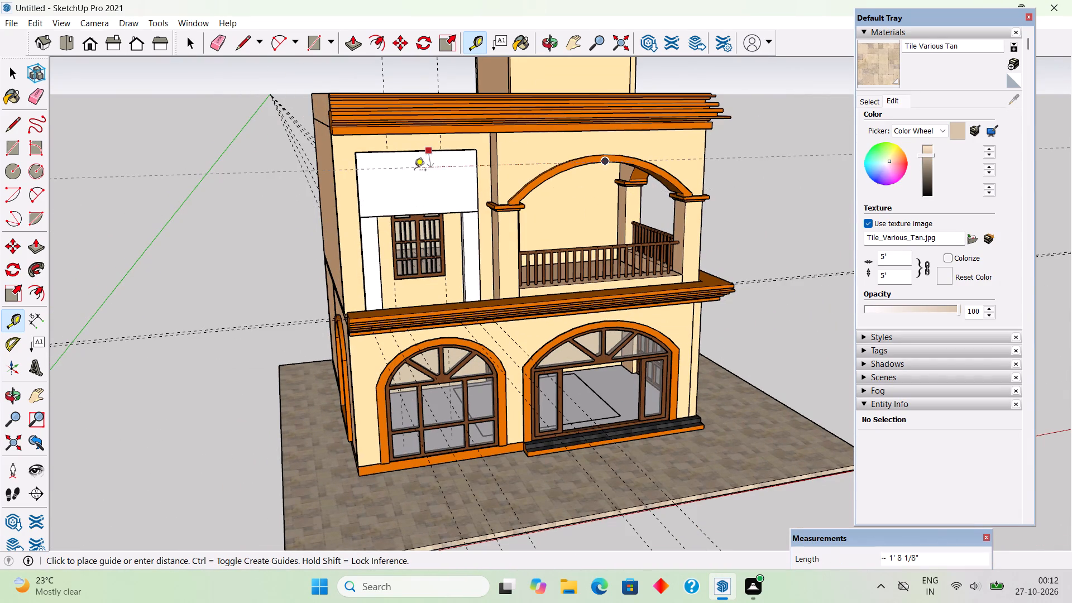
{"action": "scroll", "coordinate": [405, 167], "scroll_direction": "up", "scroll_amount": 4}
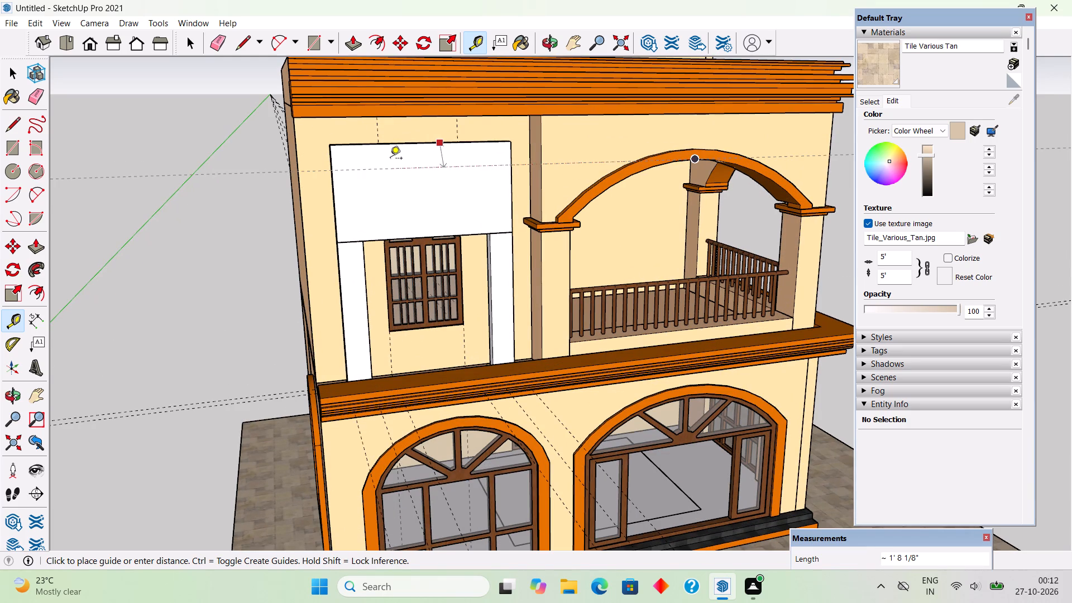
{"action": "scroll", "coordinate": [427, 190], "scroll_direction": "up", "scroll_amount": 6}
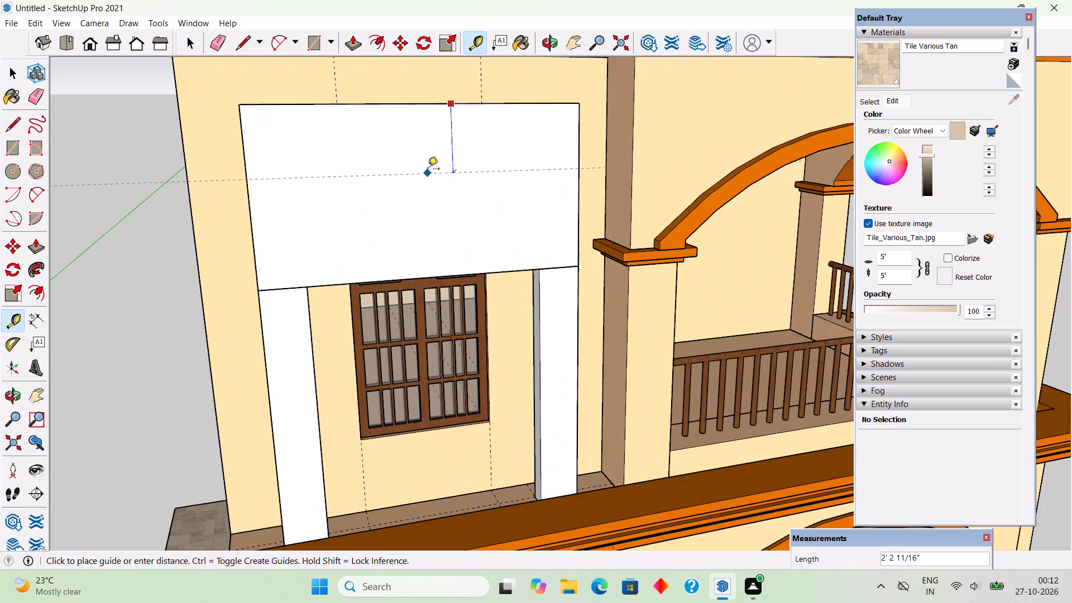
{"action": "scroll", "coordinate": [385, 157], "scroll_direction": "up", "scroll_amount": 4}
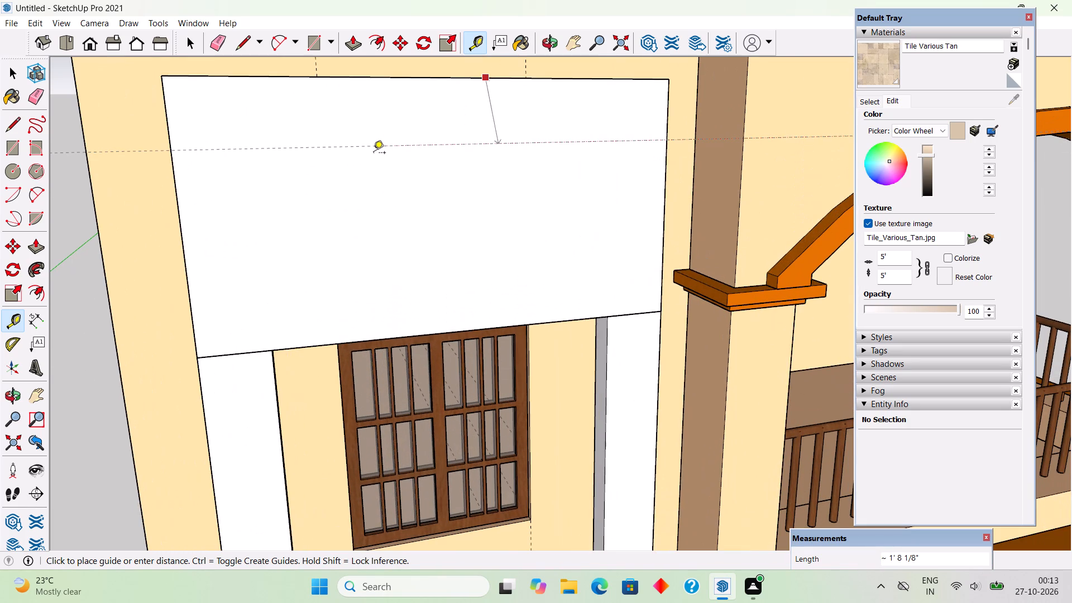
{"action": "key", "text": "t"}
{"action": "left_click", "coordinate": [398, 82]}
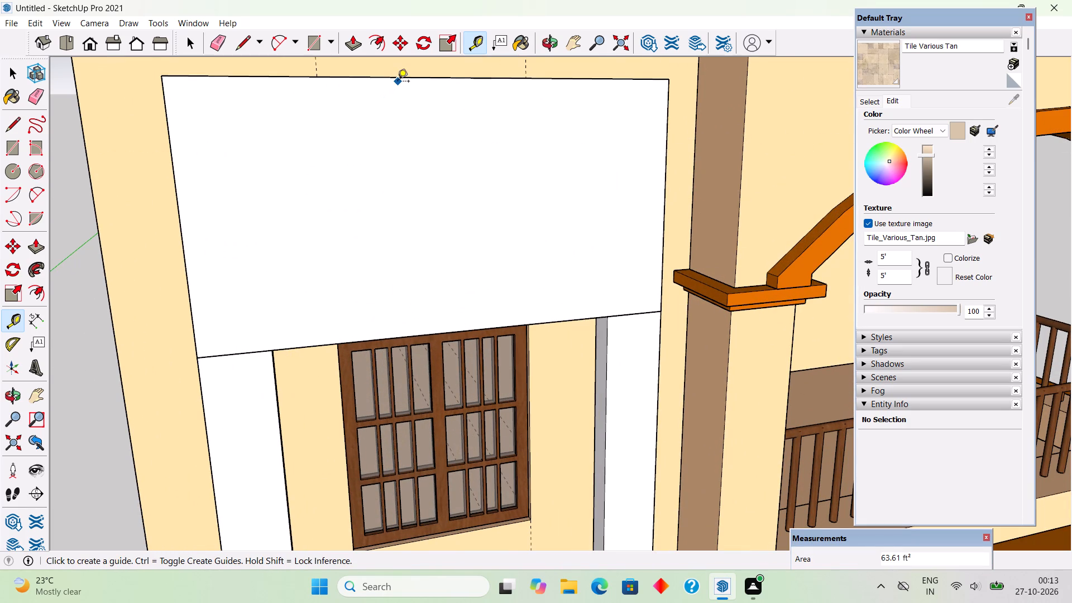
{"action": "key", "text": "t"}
Place a horizontal guide 1' below the top edge of the white block's front face.
{"action": "left_click", "coordinate": [413, 79]}
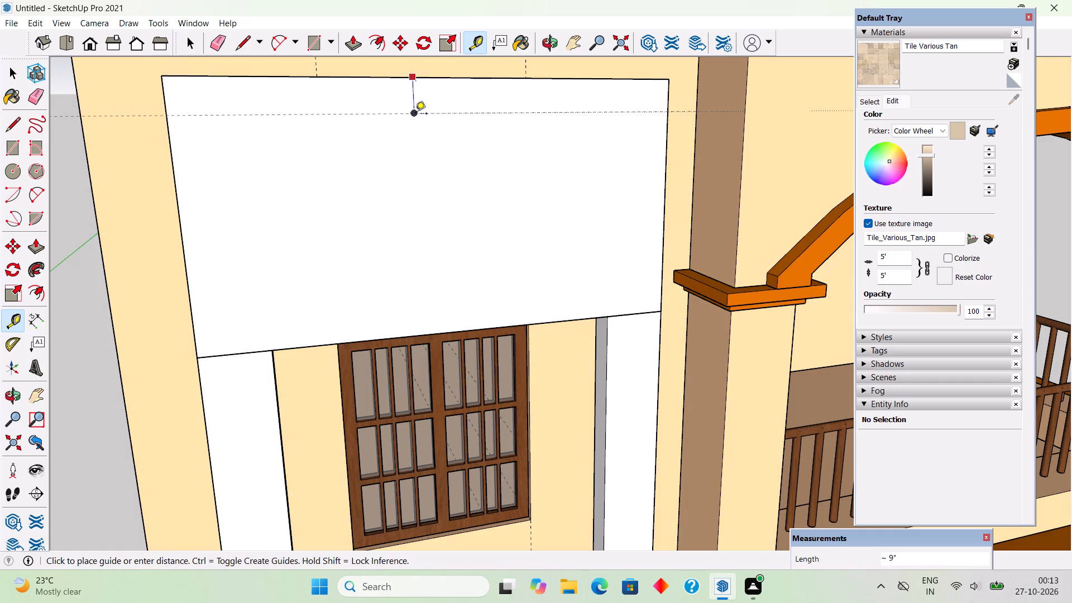
{"action": "type", "text": "1'"}
{"action": "key", "text": "Return"}
{"action": "scroll", "coordinate": [422, 165], "scroll_direction": "down", "scroll_amount": 10}
{"action": "middle_click_drag", "start_coordinate": [484, 279], "coordinate": [390, 252]}
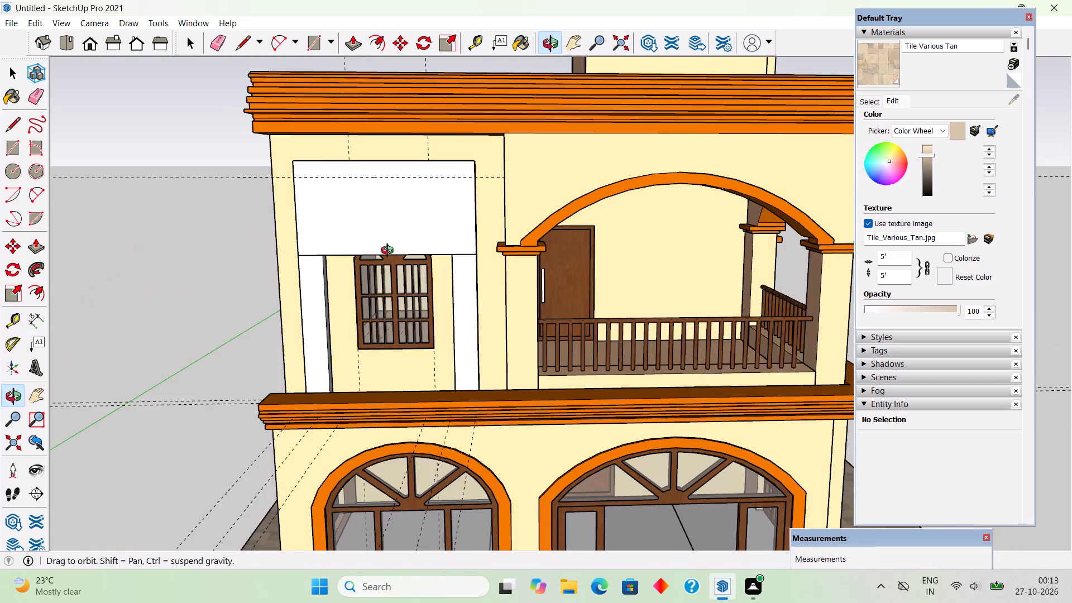
{"action": "middle_click_drag", "start_coordinate": [390, 252], "coordinate": [435, 240]}
{"action": "key", "text": "space"}
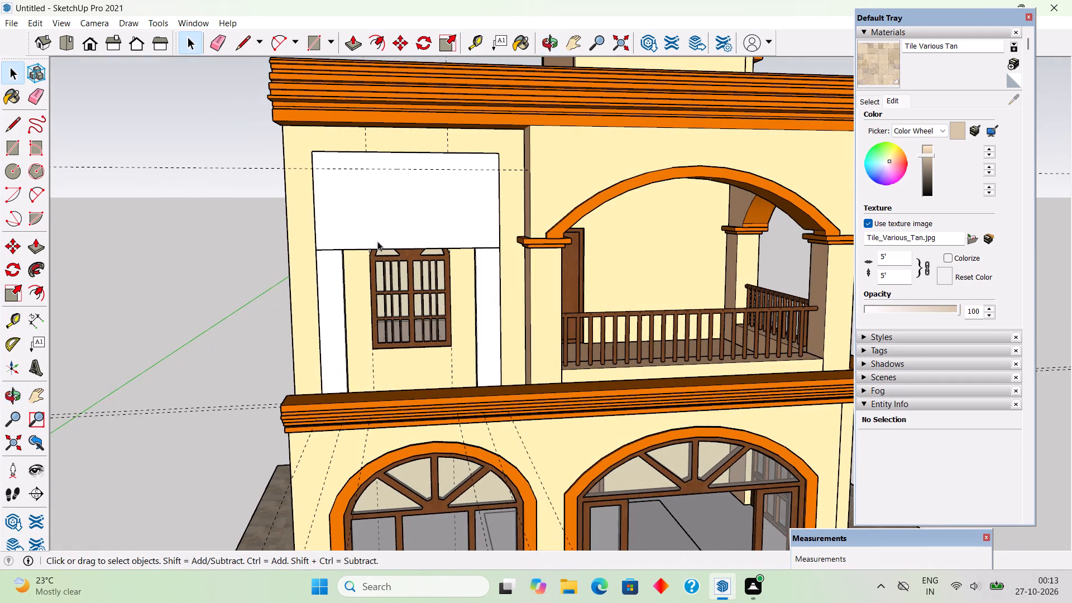
{"action": "scroll", "coordinate": [326, 264], "scroll_direction": "up", "scroll_amount": 4}
{"action": "middle_click_drag", "start_coordinate": [344, 248], "coordinate": [349, 269]}
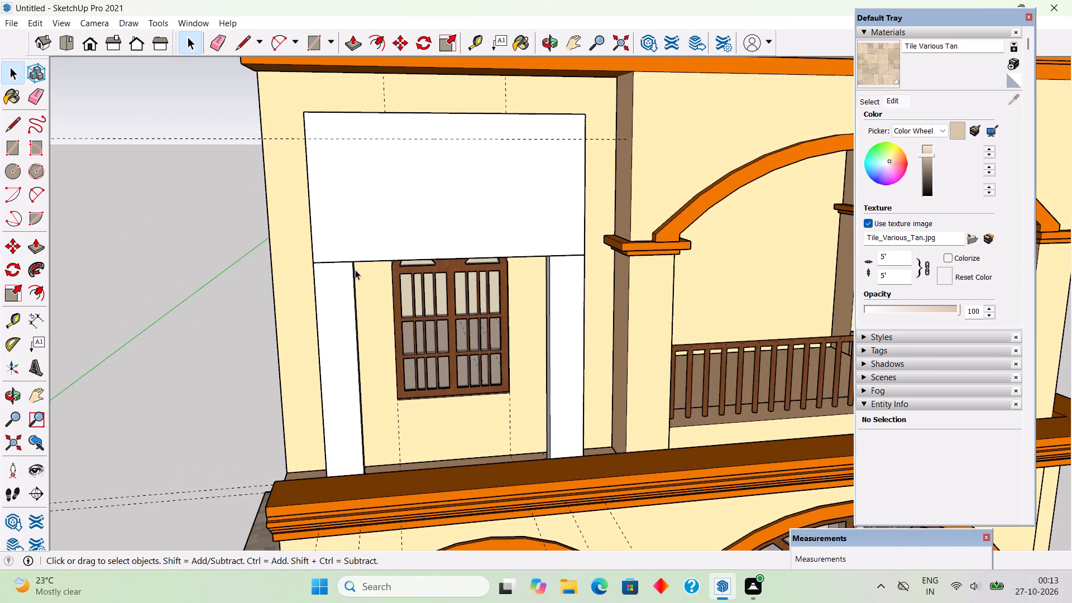
Draw an arc on the white block's front face between the pillars' inner top corners, 8' wide with a bulge of about 4'2".
{"action": "key", "text": "a"}
{"action": "left_click", "coordinate": [355, 265]}
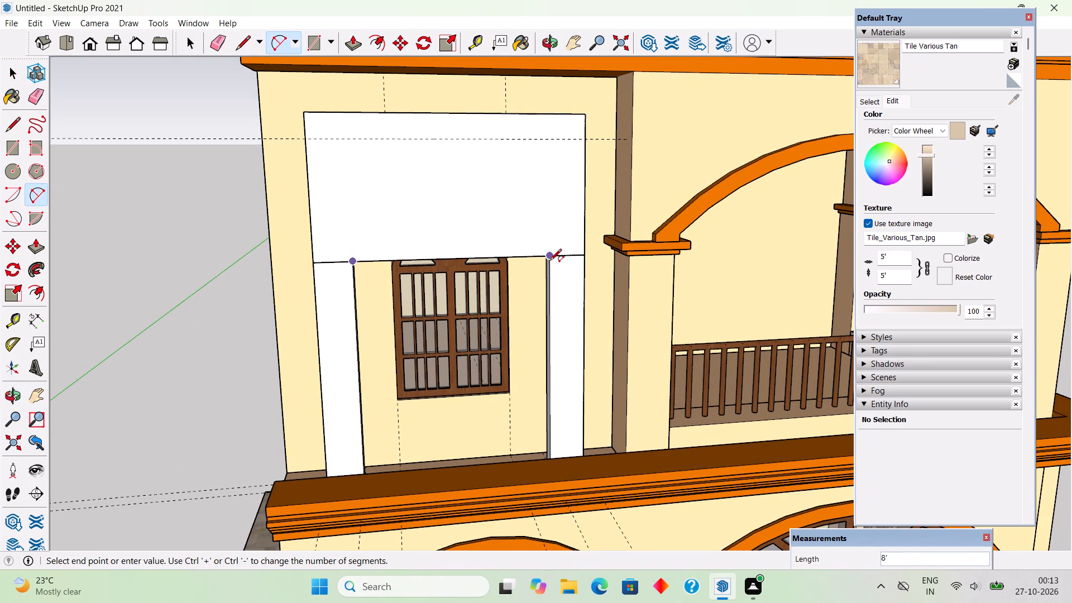
{"action": "left_click", "coordinate": [549, 259]}
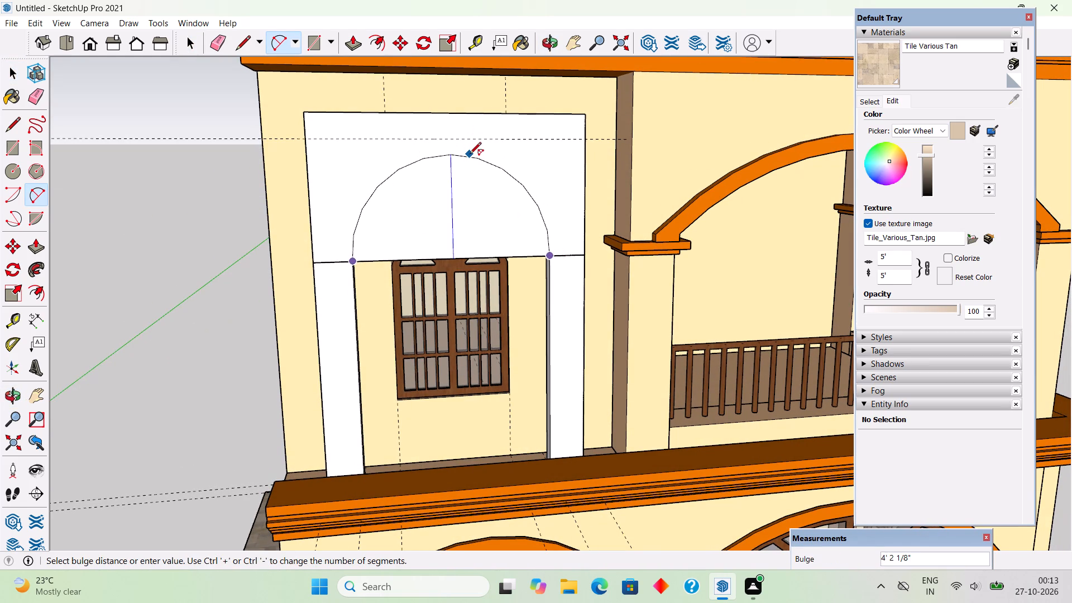
{"action": "left_click", "coordinate": [470, 155]}
{"action": "key", "text": "space"}
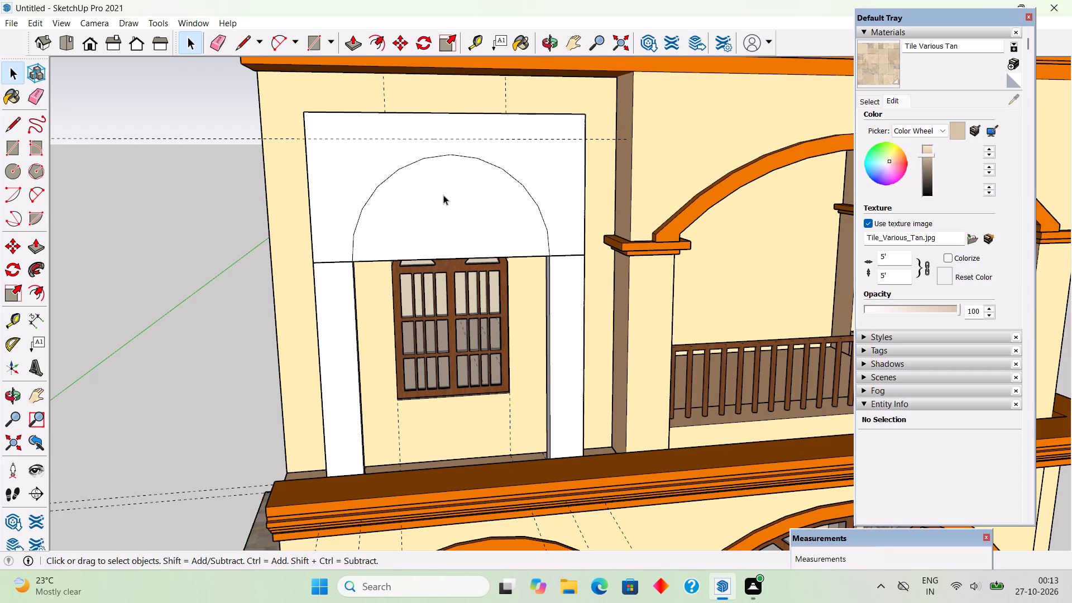
Offset the arched face's outline outward by 8" to form the arch band.
{"action": "left_click", "coordinate": [441, 208]}
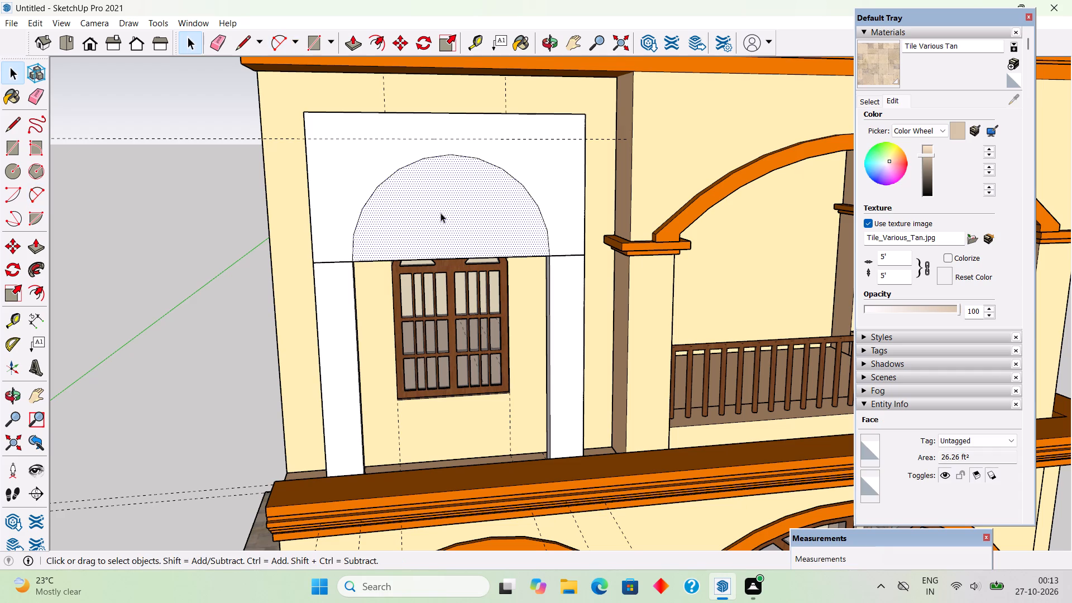
{"action": "key", "text": "f"}
{"action": "left_click", "coordinate": [447, 247]}
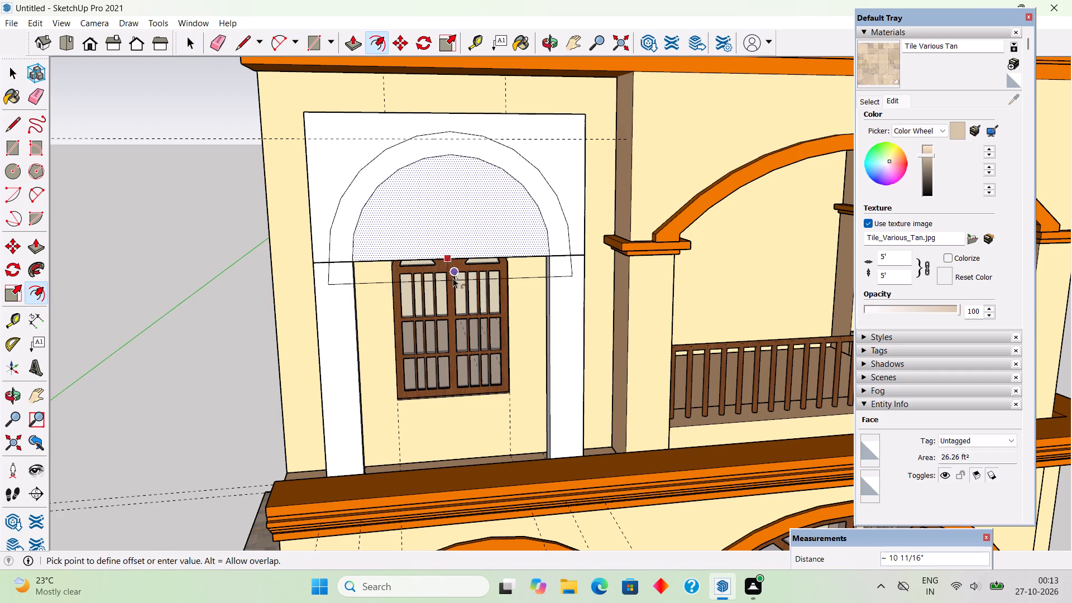
{"action": "type", "text": "8\""}
{"action": "key", "text": "Return"}
{"action": "key", "text": "space"}
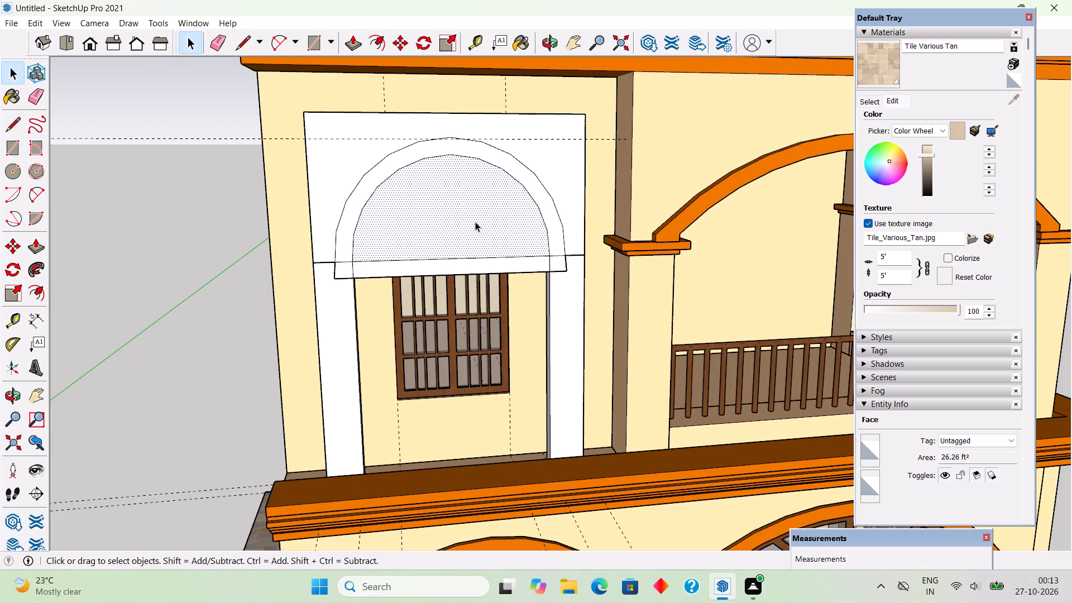
Push the white block's faces outside and inside the arch band back through its 9" depth, leaving only the arch ring.
{"action": "left_click", "coordinate": [346, 252]}
{"action": "scroll", "coordinate": [346, 252], "scroll_direction": "up", "scroll_amount": 2}
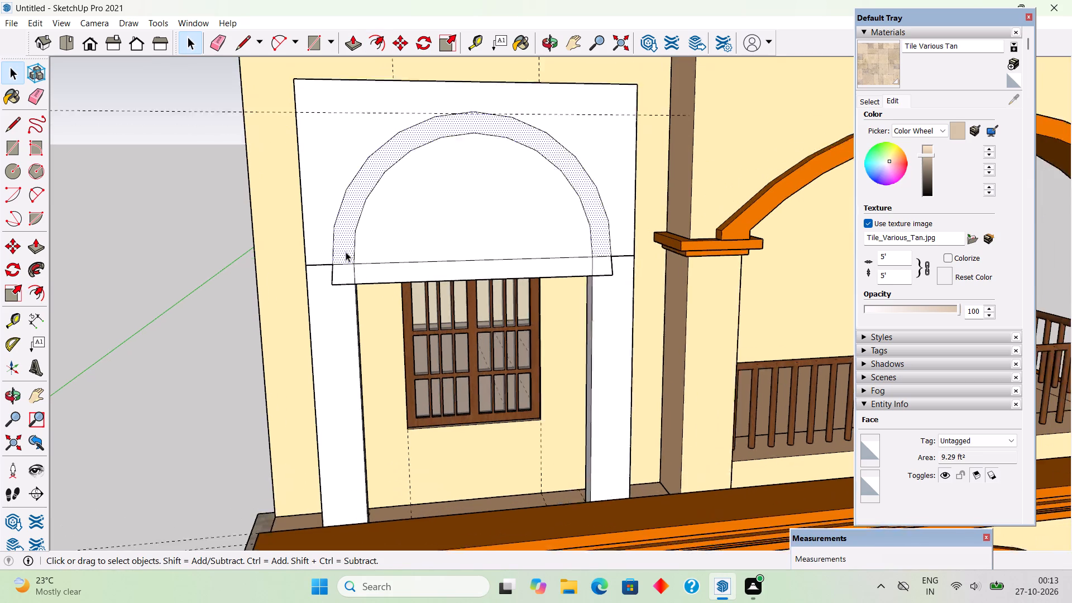
{"action": "scroll", "coordinate": [346, 252], "scroll_direction": "up", "scroll_amount": 3}
{"action": "middle_click_drag", "start_coordinate": [346, 250], "coordinate": [352, 251]}
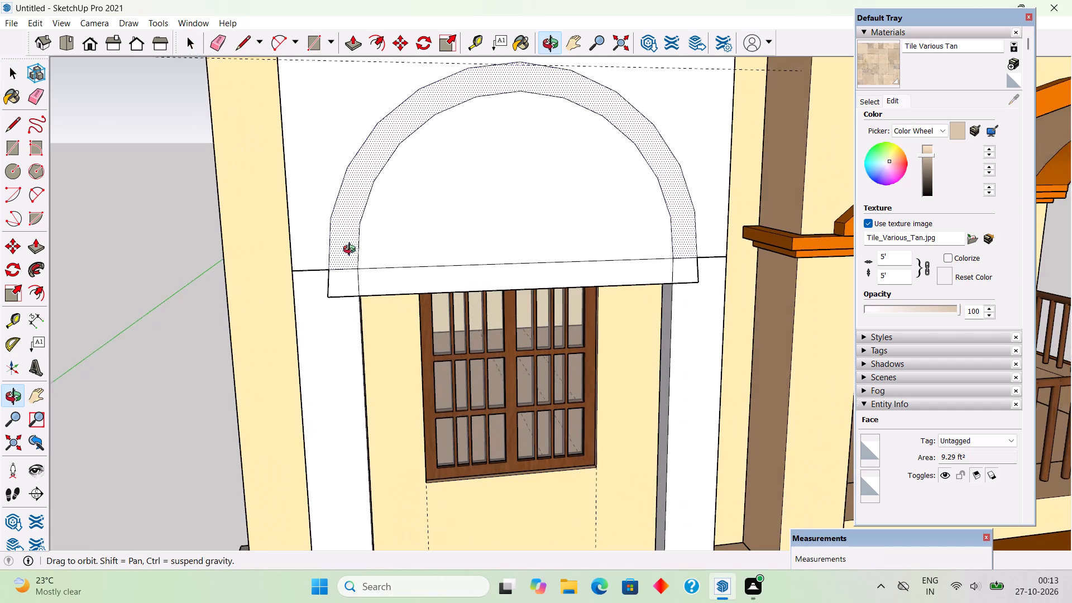
{"action": "middle_click_drag", "start_coordinate": [352, 251], "coordinate": [408, 272]}
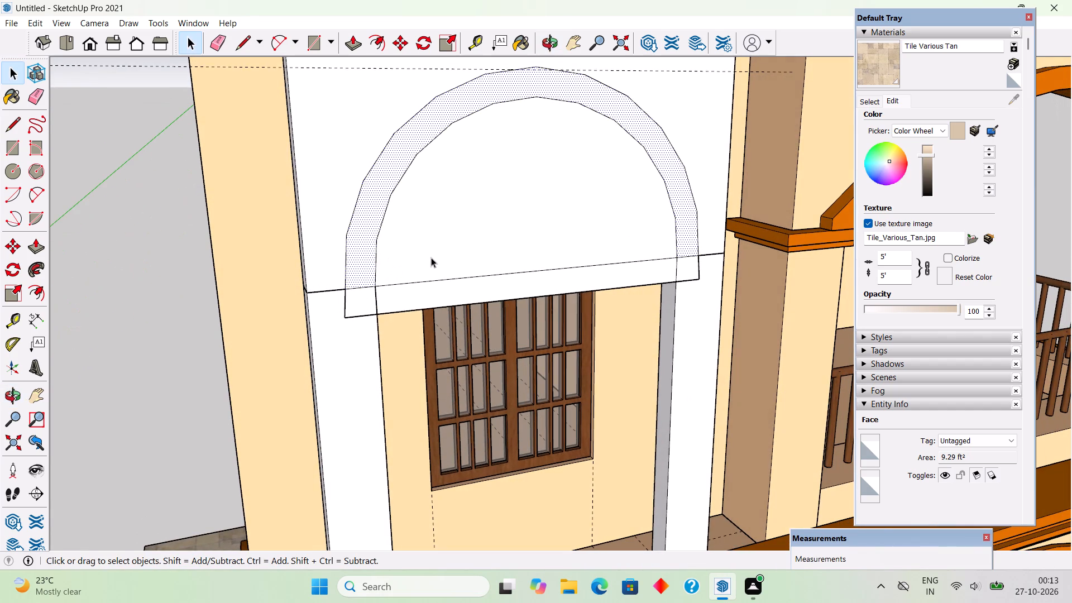
{"action": "left_click", "coordinate": [317, 201]}
{"action": "key", "text": "p"}
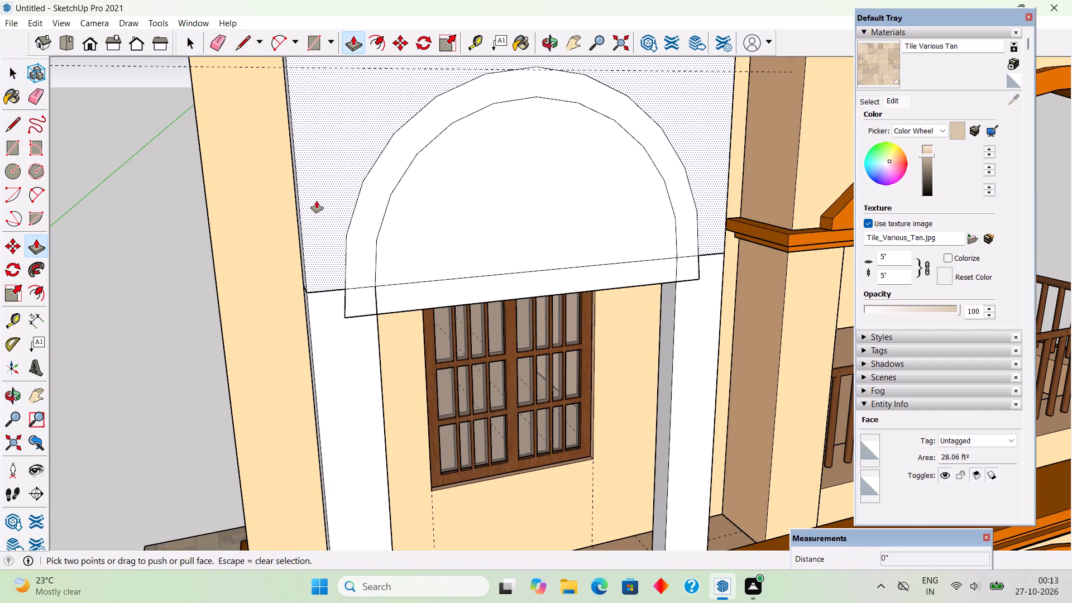
{"action": "left_click_drag", "start_coordinate": [317, 201], "coordinate": [301, 179]}
{"action": "left_click_drag", "start_coordinate": [442, 255], "coordinate": [438, 233]}
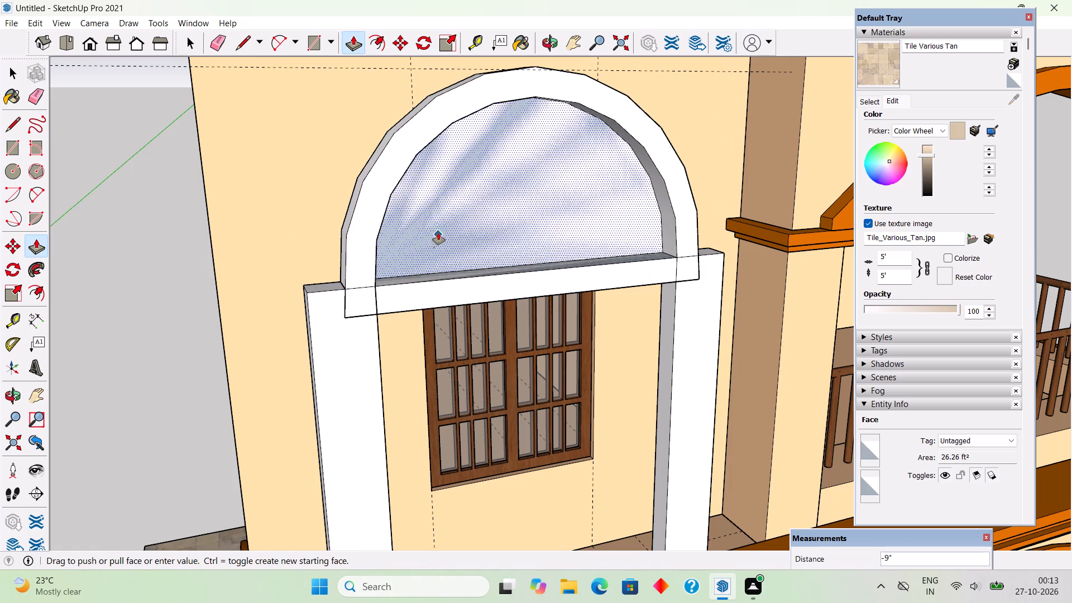
{"action": "left_click_drag", "start_coordinate": [438, 233], "coordinate": [435, 208]}
{"action": "left_click", "coordinate": [435, 285]}
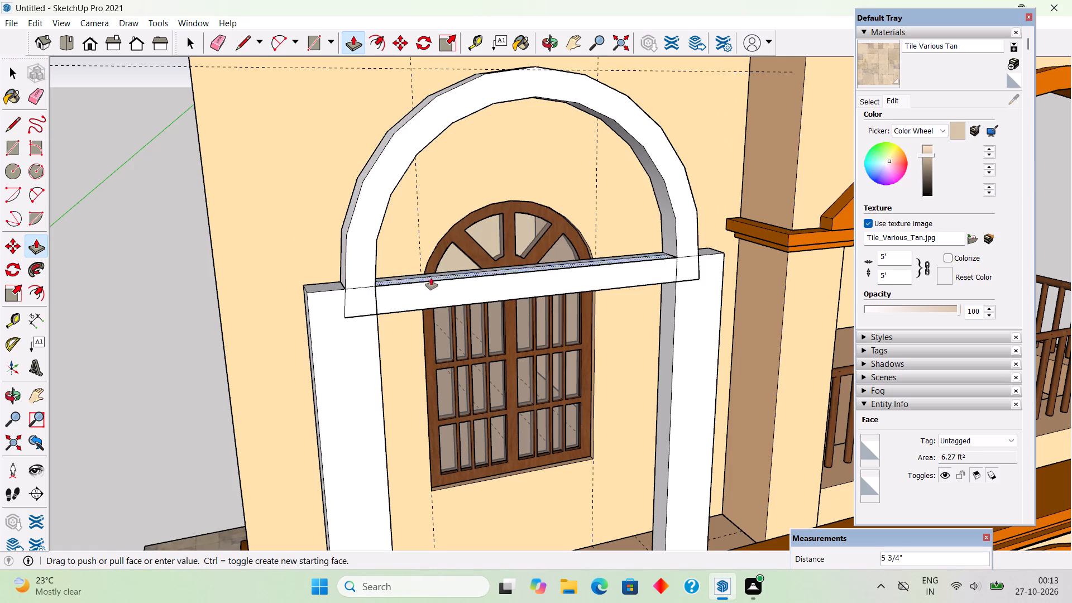
{"action": "key", "text": "space"}
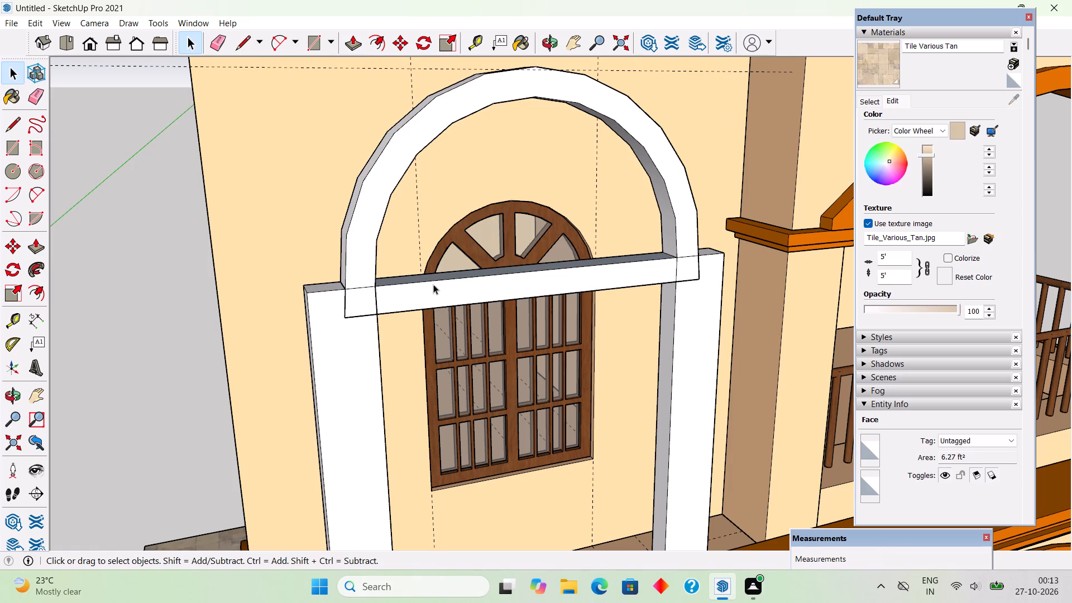
Delete the leftover strip faces and edges crossing the opening between the two pillars below the arch.
{"action": "left_click", "coordinate": [435, 292]}
{"action": "scroll", "coordinate": [435, 294], "scroll_direction": "up", "scroll_amount": 4}
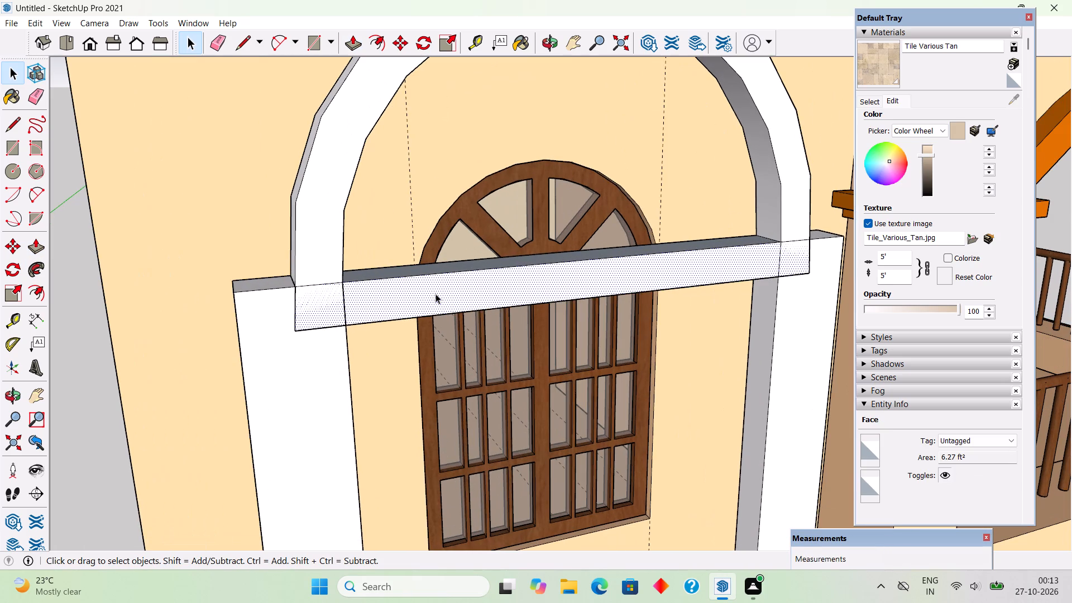
{"action": "key", "text": "Delete"}
{"action": "left_click", "coordinate": [470, 267]}
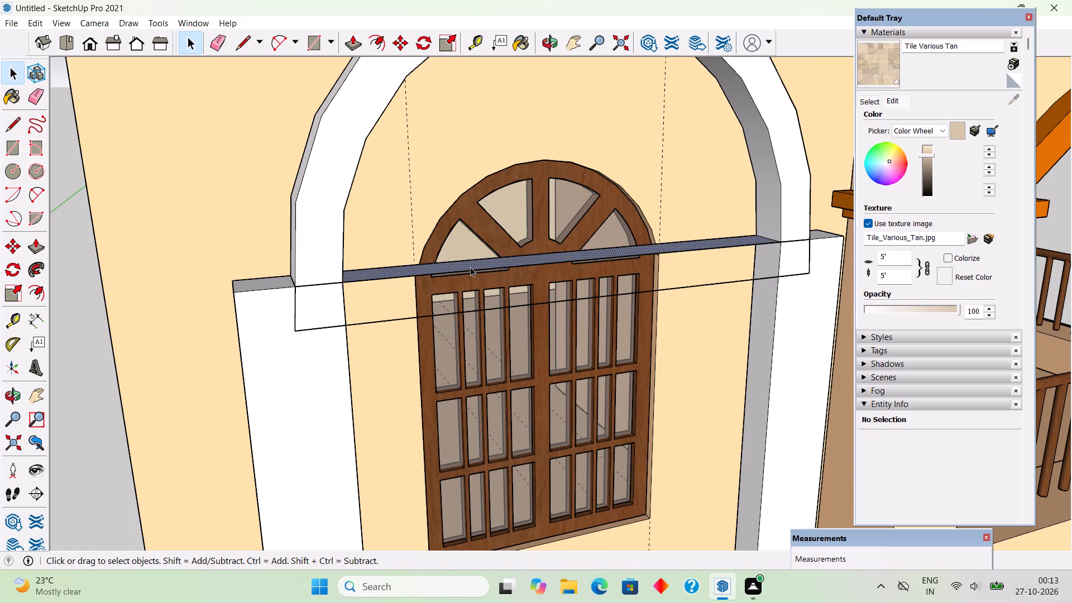
{"action": "key", "text": "Delete"}
{"action": "left_click", "coordinate": [490, 258]}
{"action": "key", "text": "Delete"}
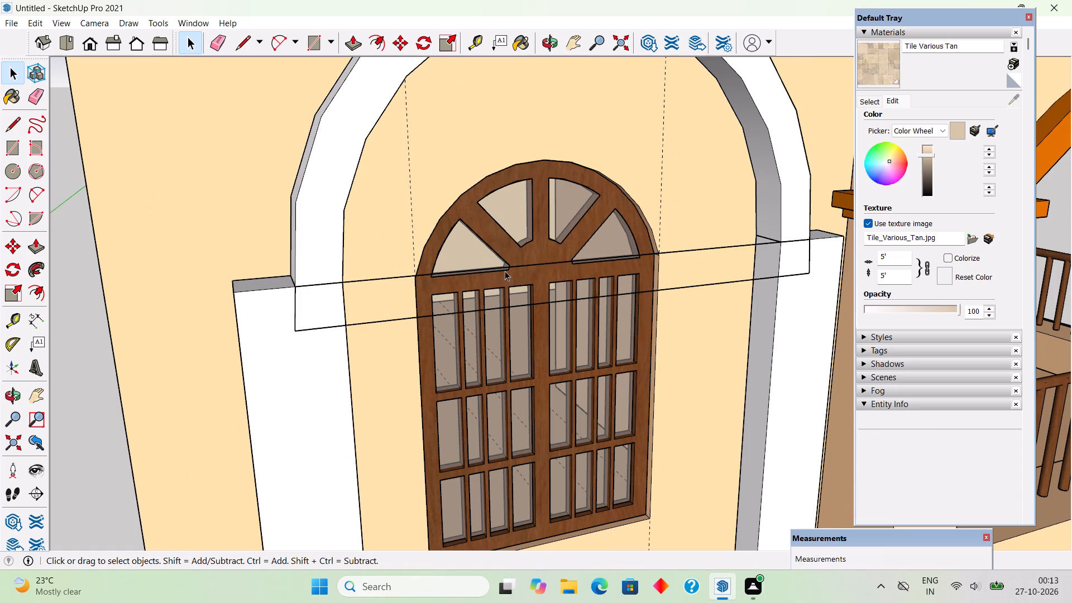
{"action": "left_click", "coordinate": [527, 266]}
{"action": "key", "text": "Delete"}
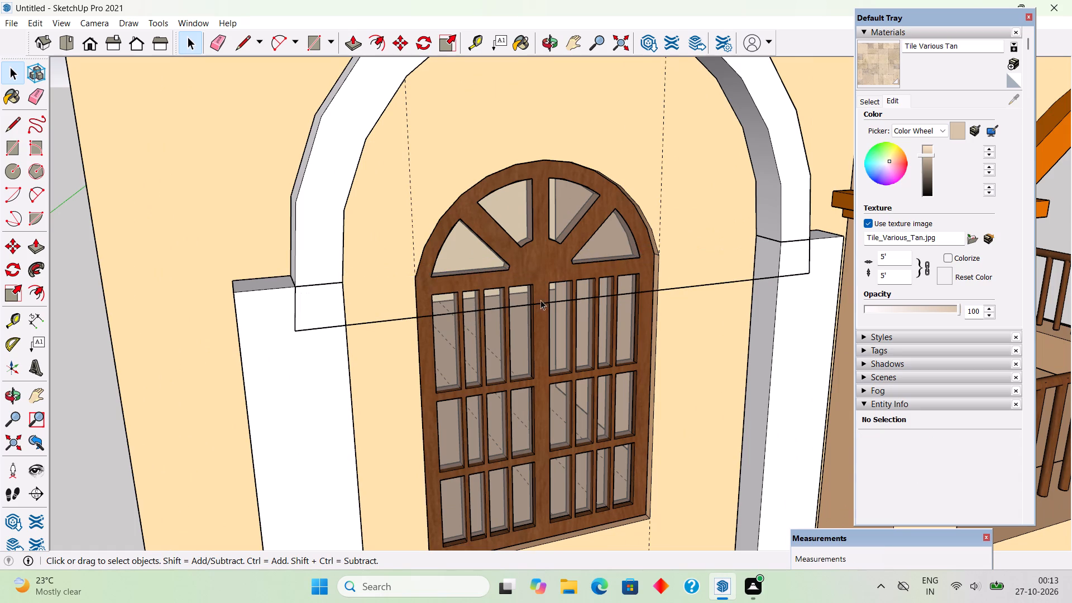
{"action": "left_click", "coordinate": [543, 305]}
{"action": "key", "text": "Delete"}
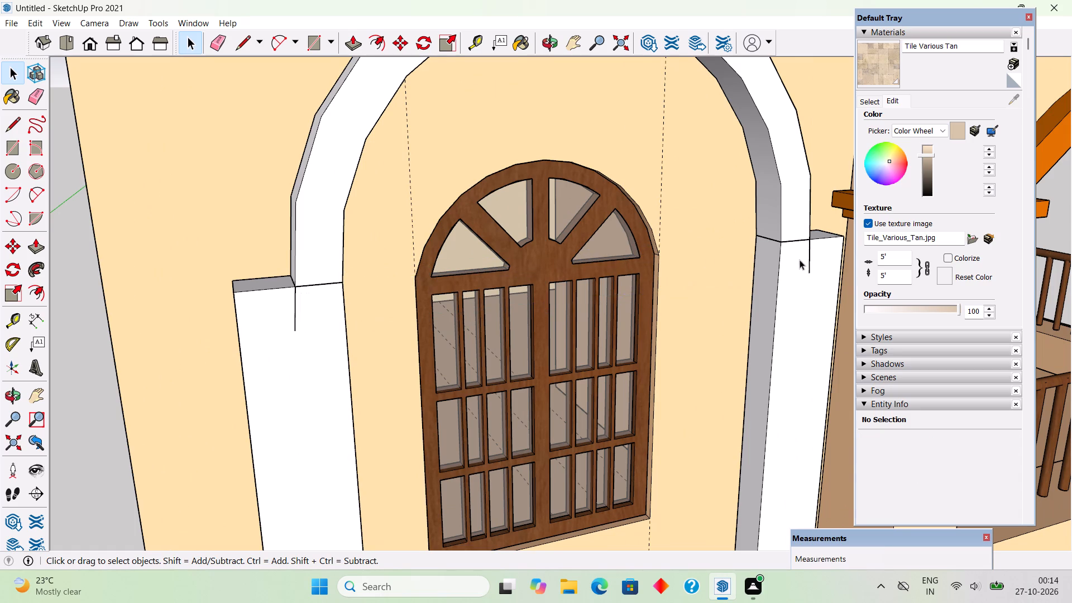
Delete the two stray vertical edges left on the front faces of the pillars below the arch ends.
{"action": "left_click", "coordinate": [810, 261]}
{"action": "key", "text": "Delete"}
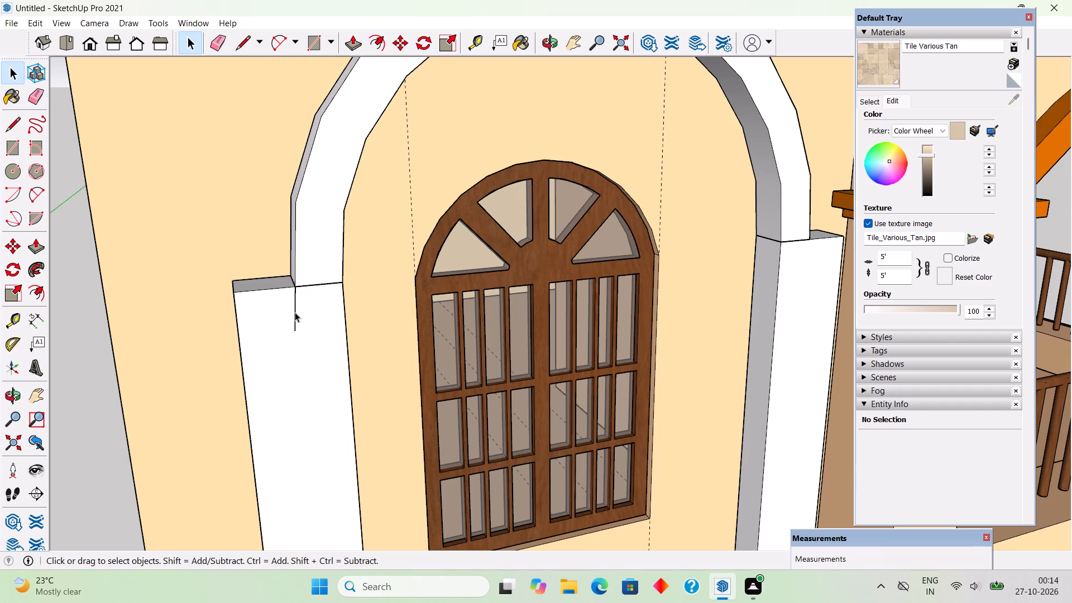
{"action": "left_click", "coordinate": [295, 312]}
{"action": "key", "text": "Delete"}
Select all the connected geometry of the white arch ring and make it a group.
{"action": "scroll", "coordinate": [299, 336], "scroll_direction": "down", "scroll_amount": 6}
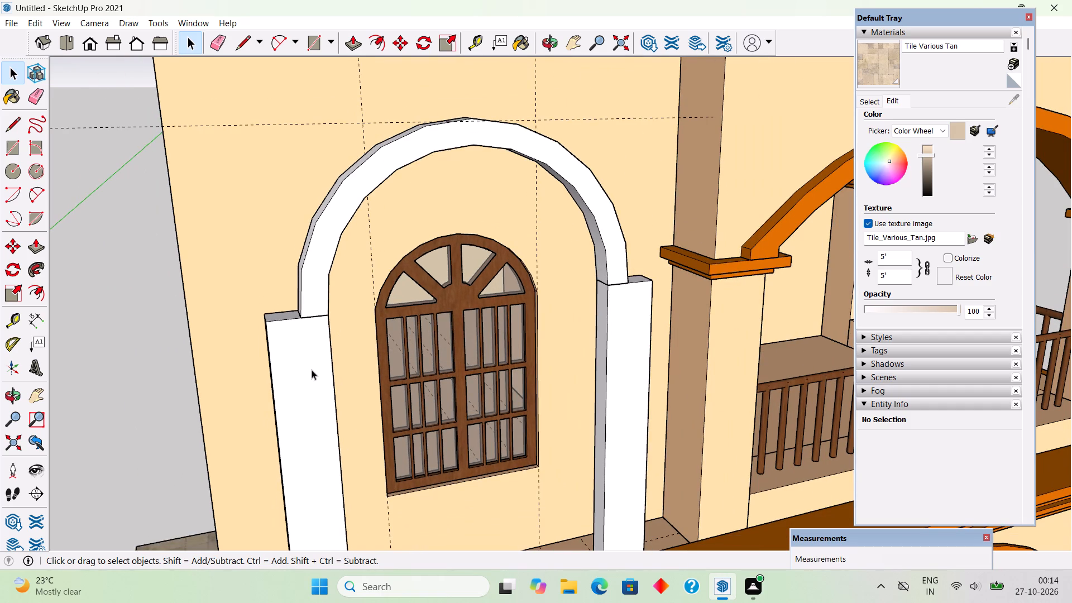
{"action": "middle_click_drag", "start_coordinate": [309, 319], "coordinate": [685, 358]}
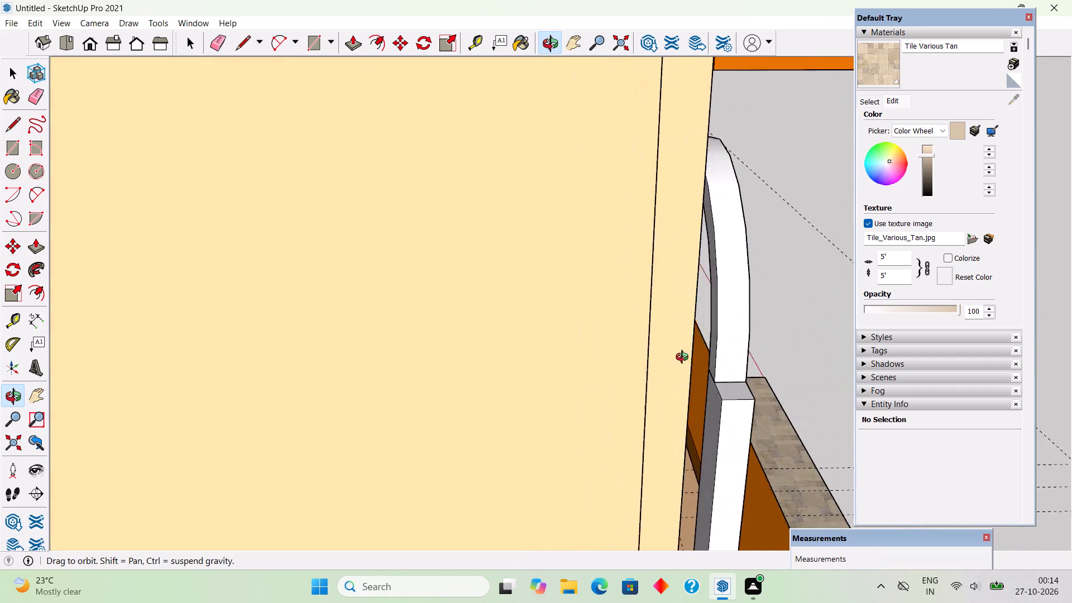
{"action": "middle_click_drag", "start_coordinate": [685, 358], "coordinate": [300, 327]}
{"action": "scroll", "coordinate": [304, 309], "scroll_direction": "up", "scroll_amount": 1}
{"action": "left_click", "coordinate": [304, 309]}
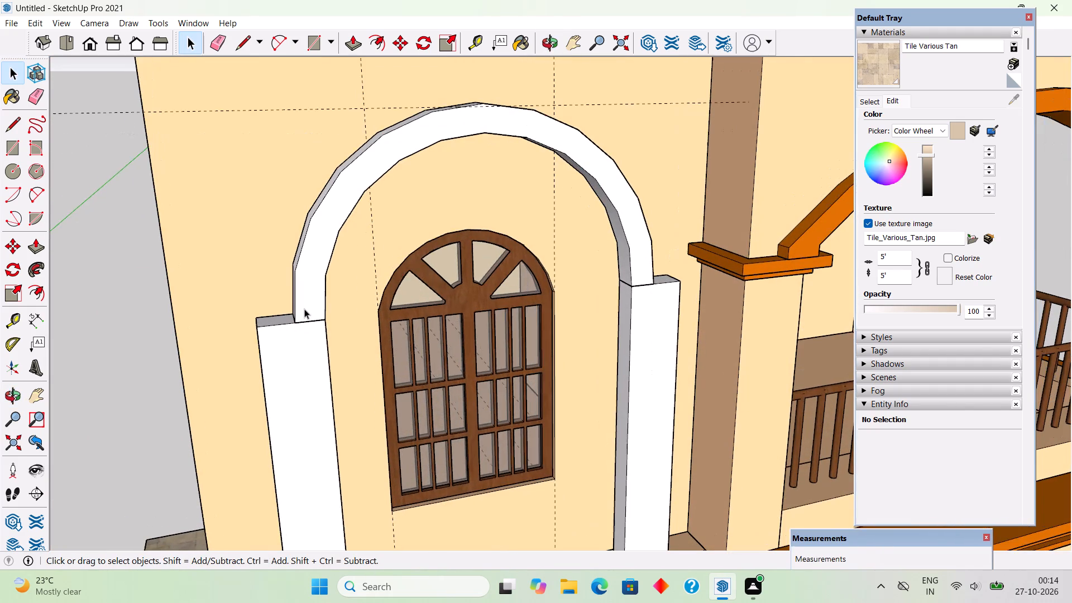
{"action": "scroll", "coordinate": [305, 308], "scroll_direction": "up", "scroll_amount": 1}
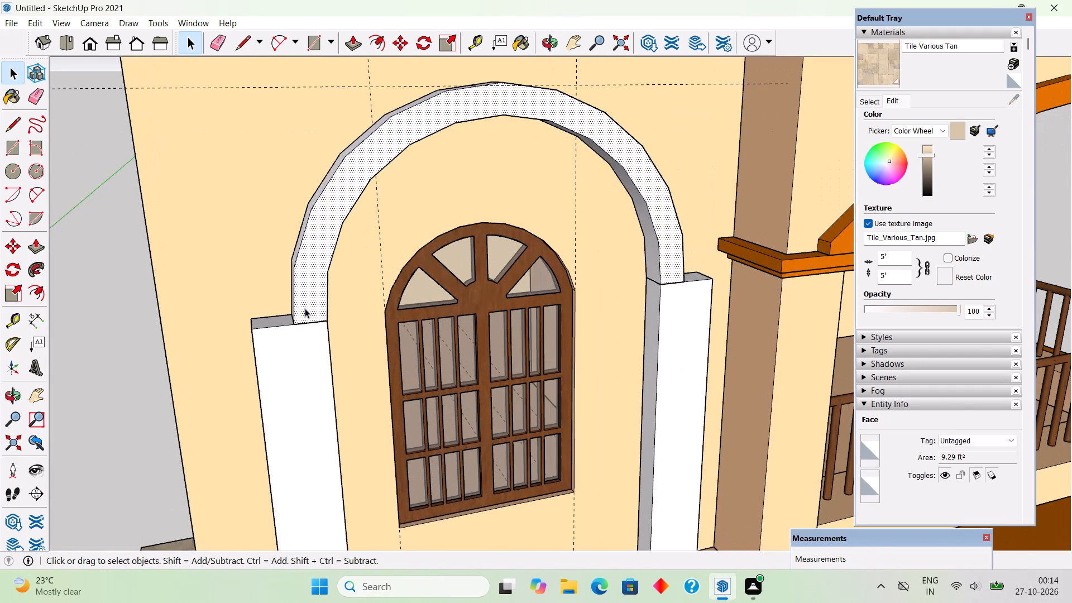
{"action": "middle_click_drag", "start_coordinate": [299, 290], "coordinate": [322, 270]}
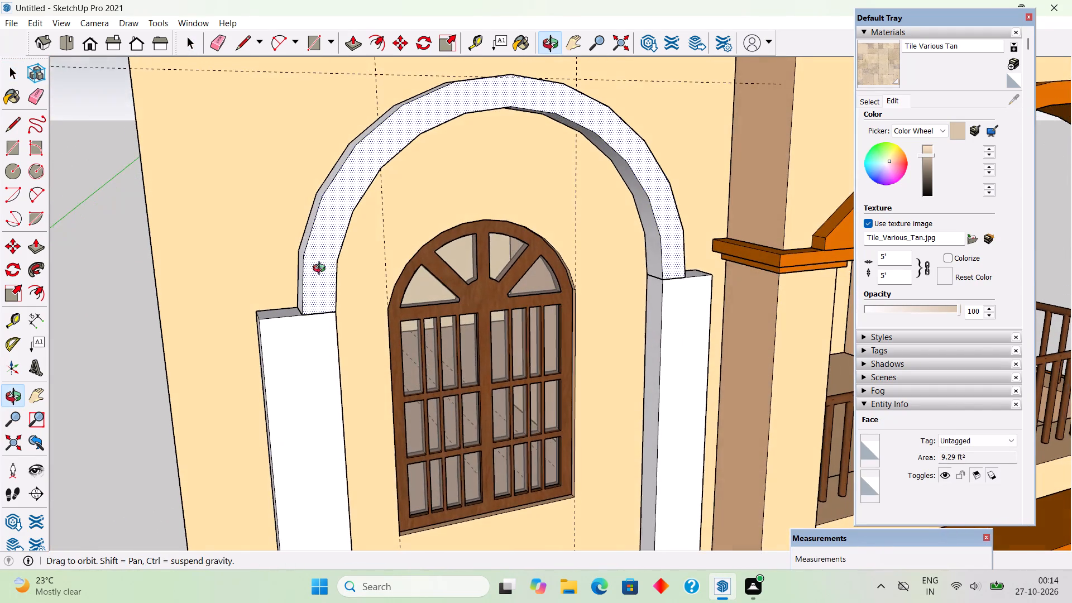
{"action": "middle_click_drag", "start_coordinate": [322, 270], "coordinate": [323, 269]}
{"action": "left_click", "coordinate": [318, 289]}
{"action": "triple_click", "coordinate": [318, 289]}
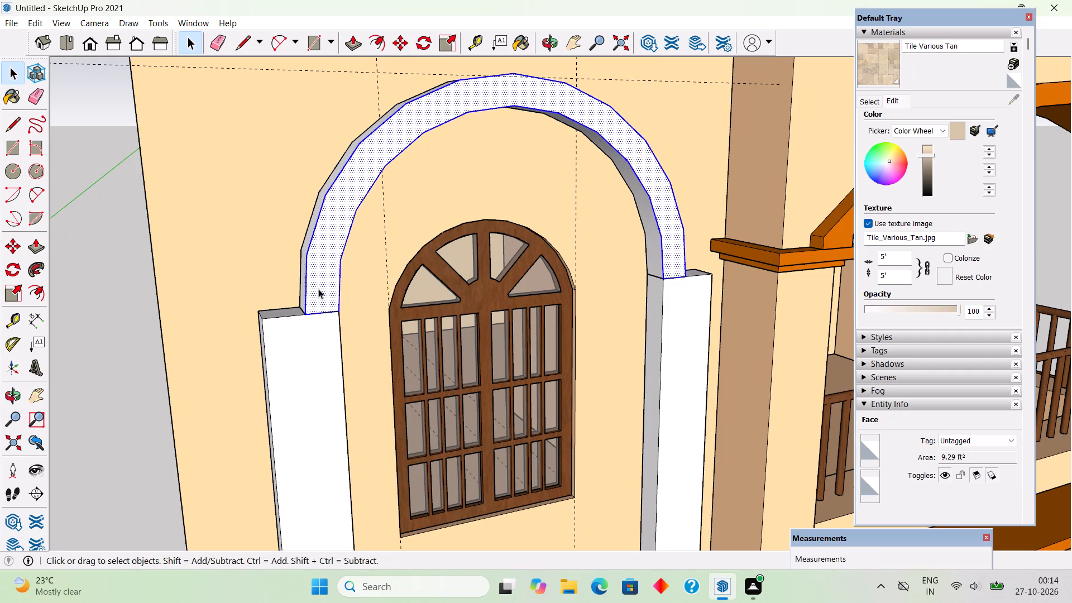
{"action": "right_click", "coordinate": [318, 289]}
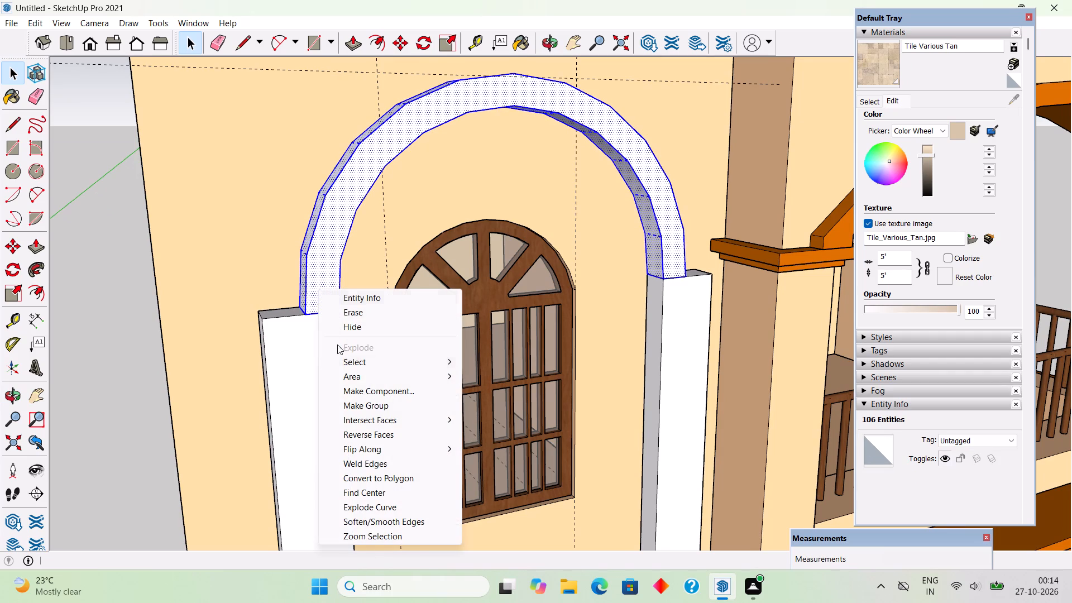
{"action": "left_click", "coordinate": [371, 403]}
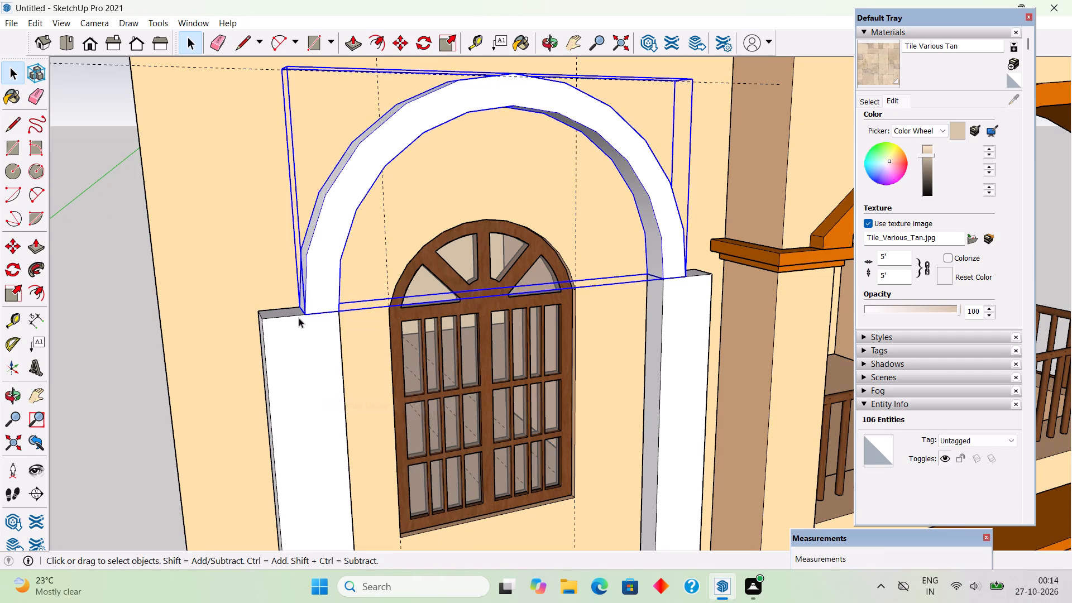
Move the arch group 6" straight up from the pillar tops along the blue axis.
{"action": "middle_click_drag", "start_coordinate": [307, 320], "coordinate": [382, 344]}
{"action": "scroll", "coordinate": [399, 363], "scroll_direction": "up", "scroll_amount": 5}
{"action": "key", "text": "m"}
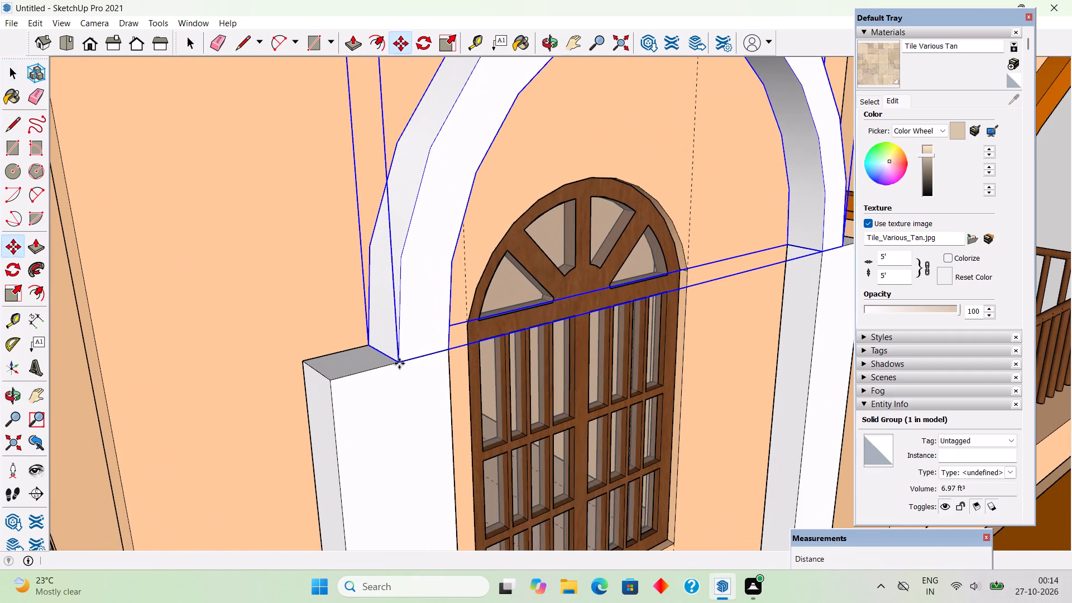
{"action": "left_click", "coordinate": [396, 358]}
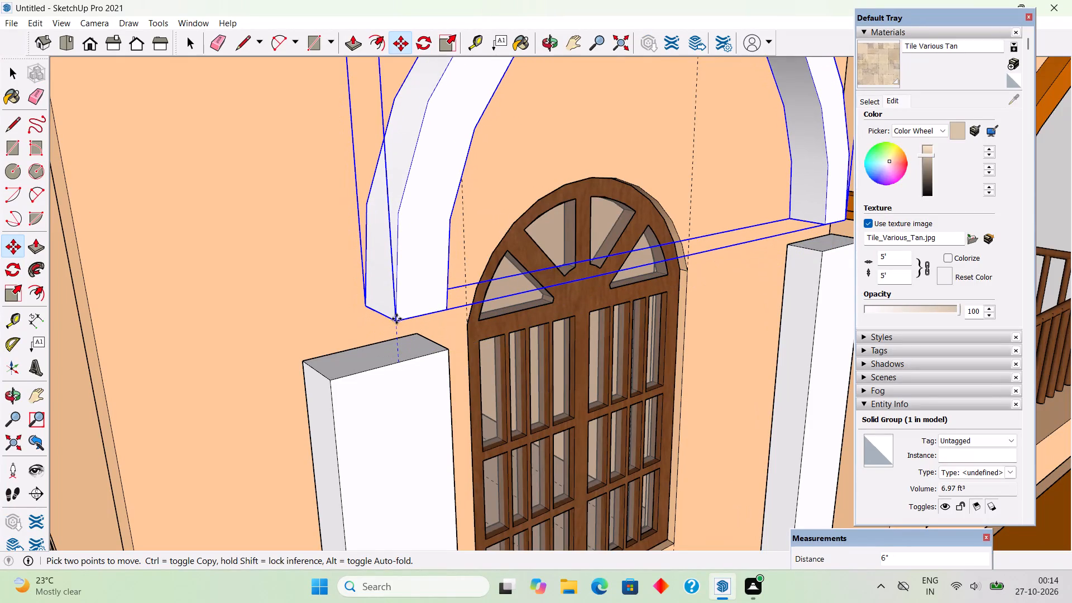
{"action": "type", "text": "6\""}
{"action": "key", "text": "Return"}
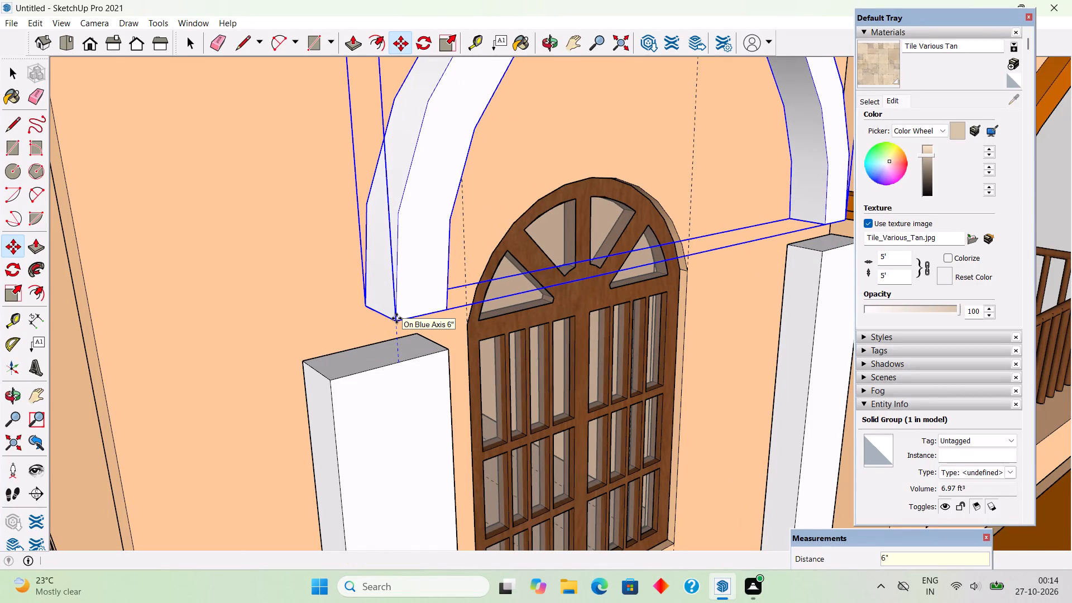
{"action": "key", "text": "space"}
{"action": "scroll", "coordinate": [397, 320], "scroll_direction": "down", "scroll_amount": 10}
{"action": "left_click", "coordinate": [78, 299]}
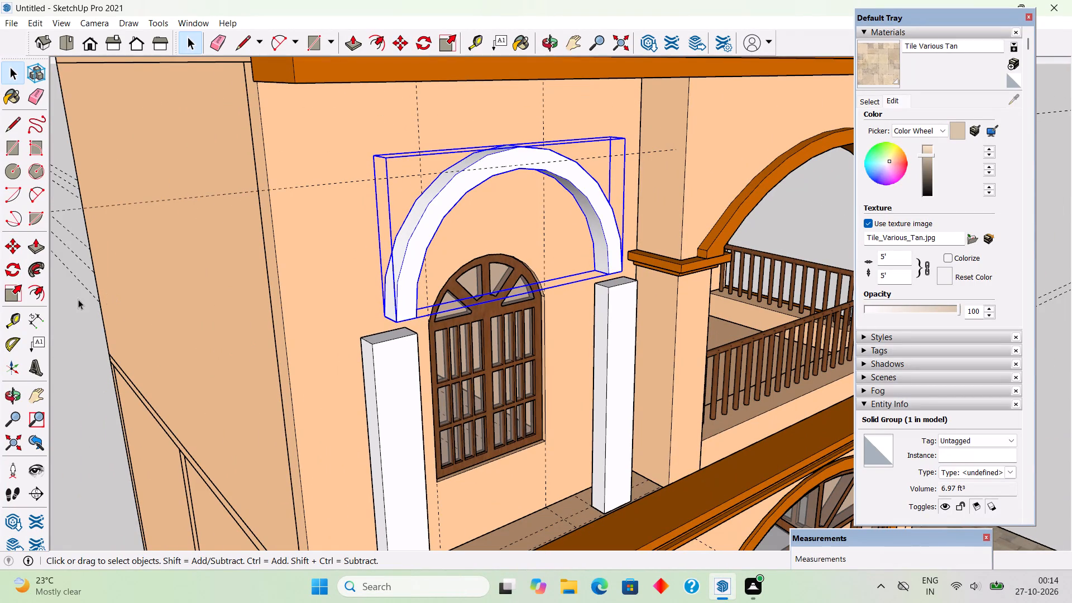
Draw a 1'6" by 9" rectangle covering the top of the pillar farther from the balcony.
{"action": "middle_click_drag", "start_coordinate": [312, 367], "coordinate": [333, 447]}
{"action": "scroll", "coordinate": [384, 465], "scroll_direction": "up", "scroll_amount": 10}
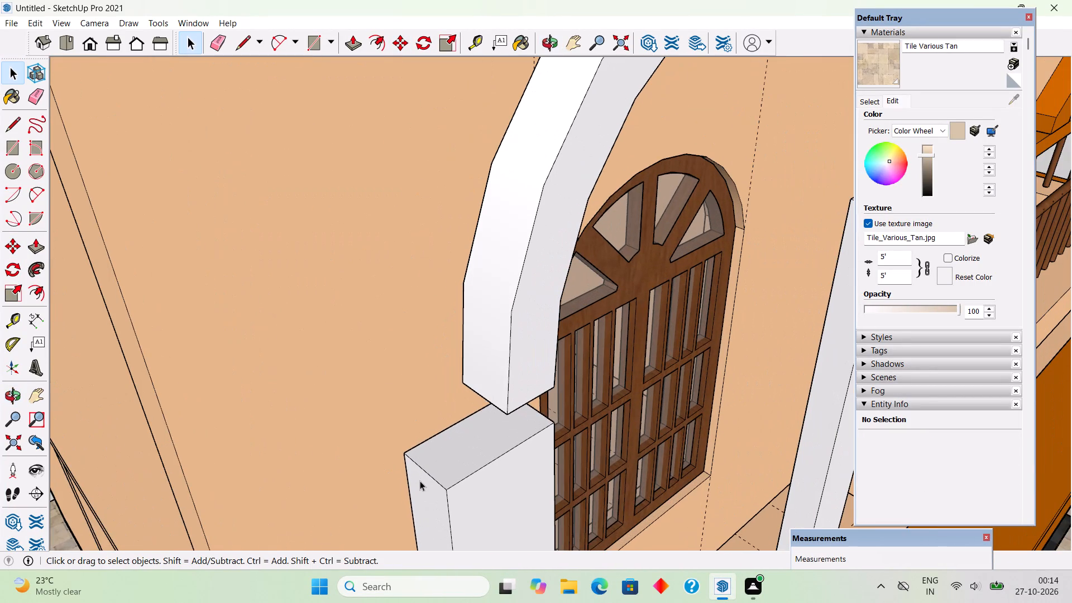
{"action": "key", "text": "r"}
{"action": "left_click", "coordinate": [408, 457]}
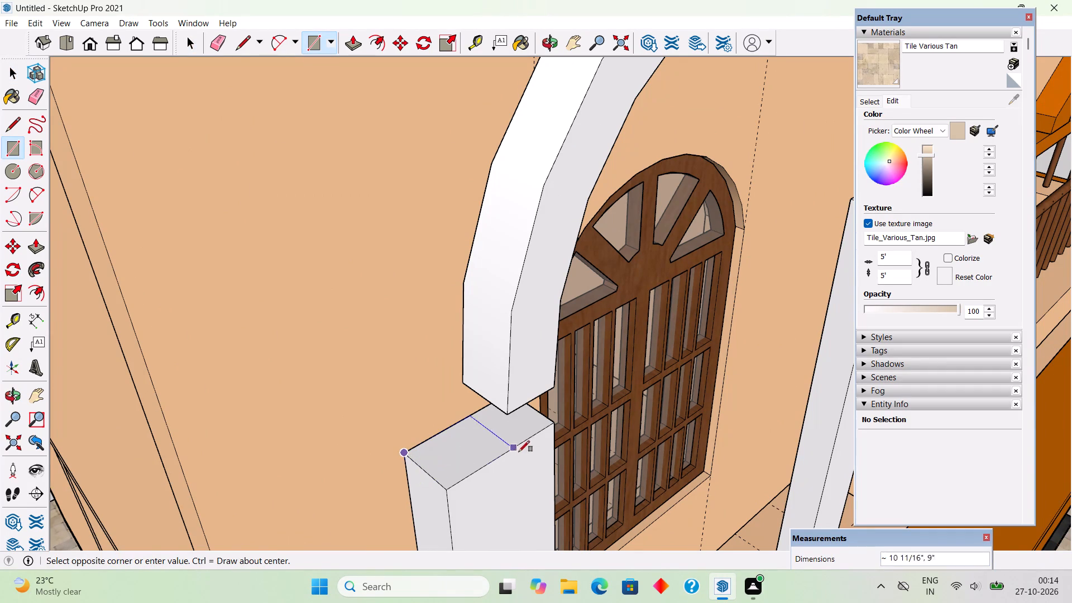
{"action": "left_click", "coordinate": [557, 423]}
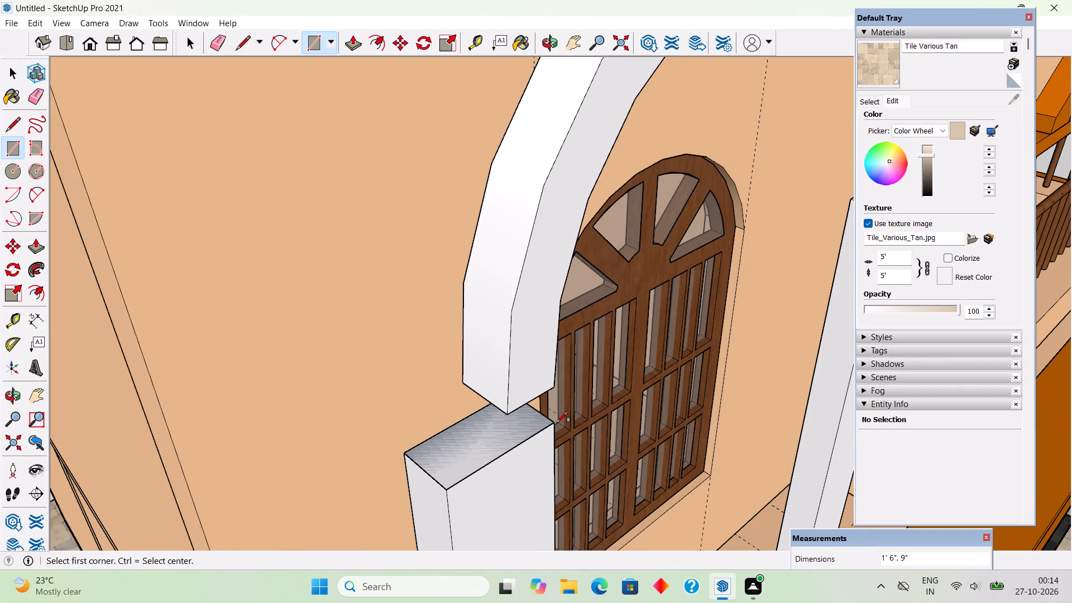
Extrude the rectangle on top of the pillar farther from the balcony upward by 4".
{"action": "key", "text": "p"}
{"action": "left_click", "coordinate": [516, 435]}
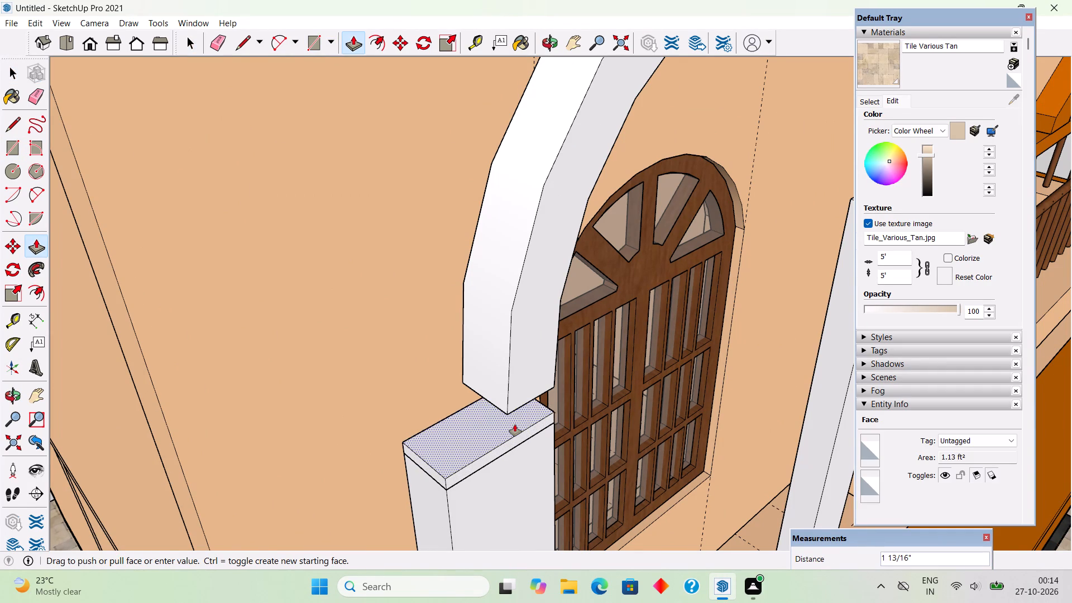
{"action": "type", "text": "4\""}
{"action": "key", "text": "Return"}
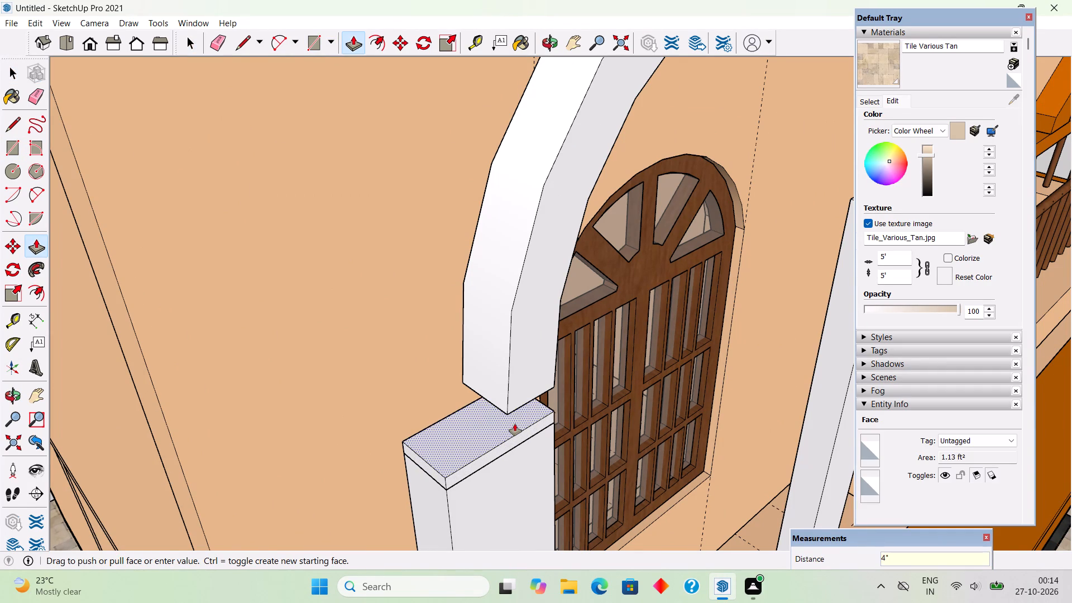
Measure the heights of the lower and upper bands of the orange capital on the neighbouring balcony column.
{"action": "scroll", "coordinate": [494, 449], "scroll_direction": "down", "scroll_amount": 5}
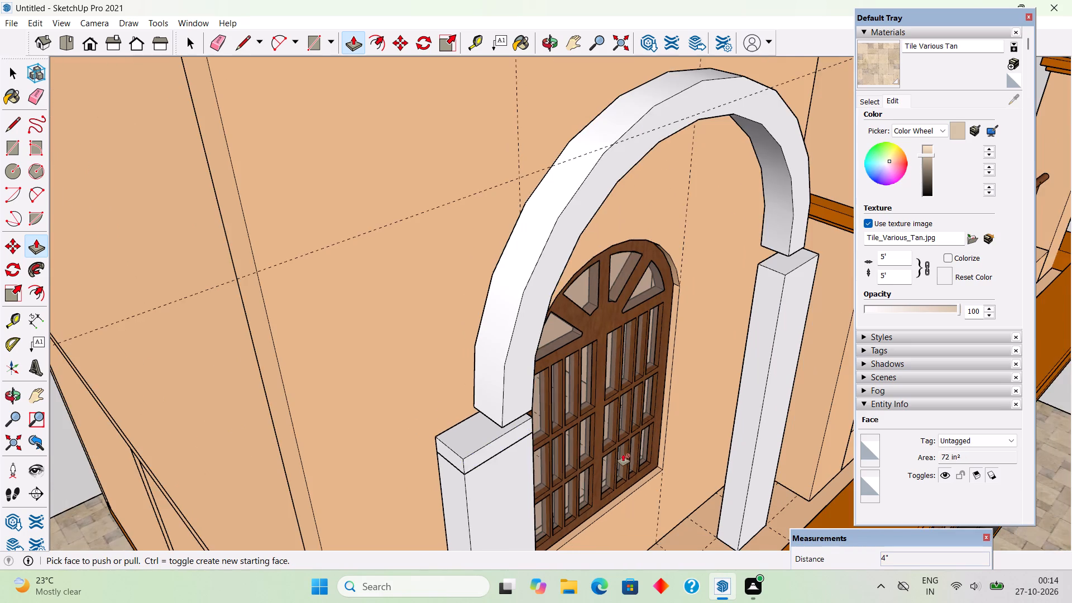
{"action": "middle_click_drag", "start_coordinate": [611, 425], "coordinate": [438, 330]}
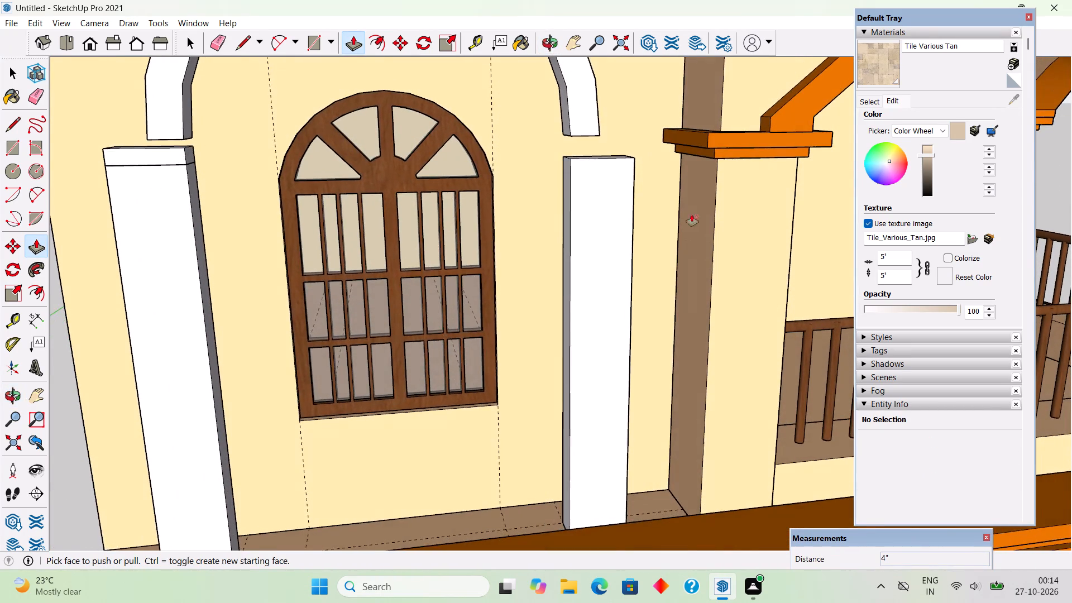
{"action": "scroll", "coordinate": [692, 210], "scroll_direction": "up", "scroll_amount": 5}
{"action": "middle_click_drag", "start_coordinate": [703, 143], "coordinate": [834, 124]}
{"action": "scroll", "coordinate": [752, 104], "scroll_direction": "up", "scroll_amount": 6}
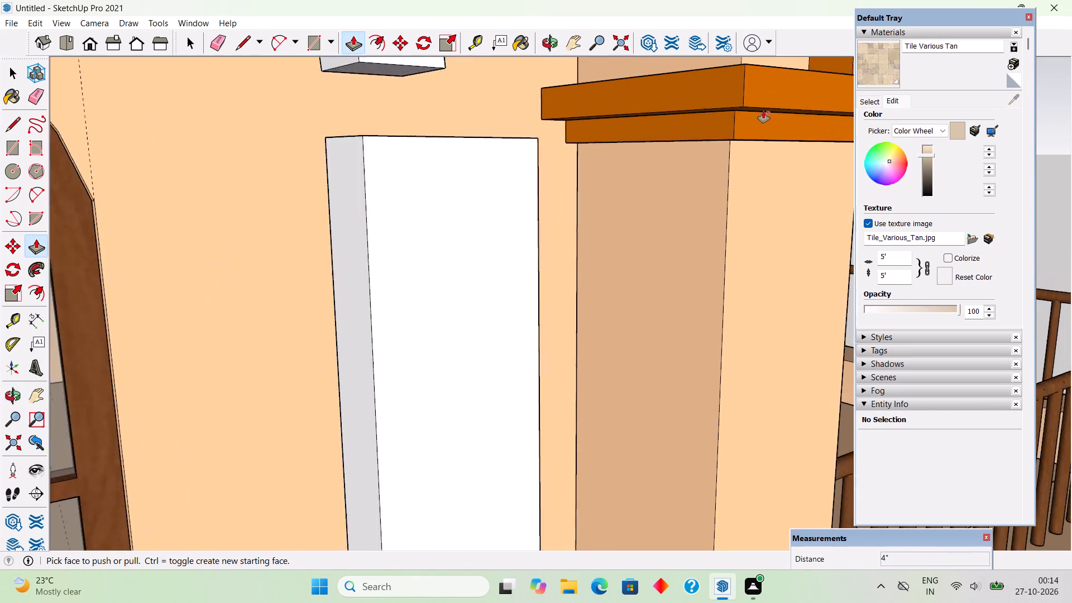
{"action": "scroll", "coordinate": [763, 111], "scroll_direction": "up", "scroll_amount": 3}
{"action": "key", "text": "t"}
{"action": "left_click", "coordinate": [763, 150]}
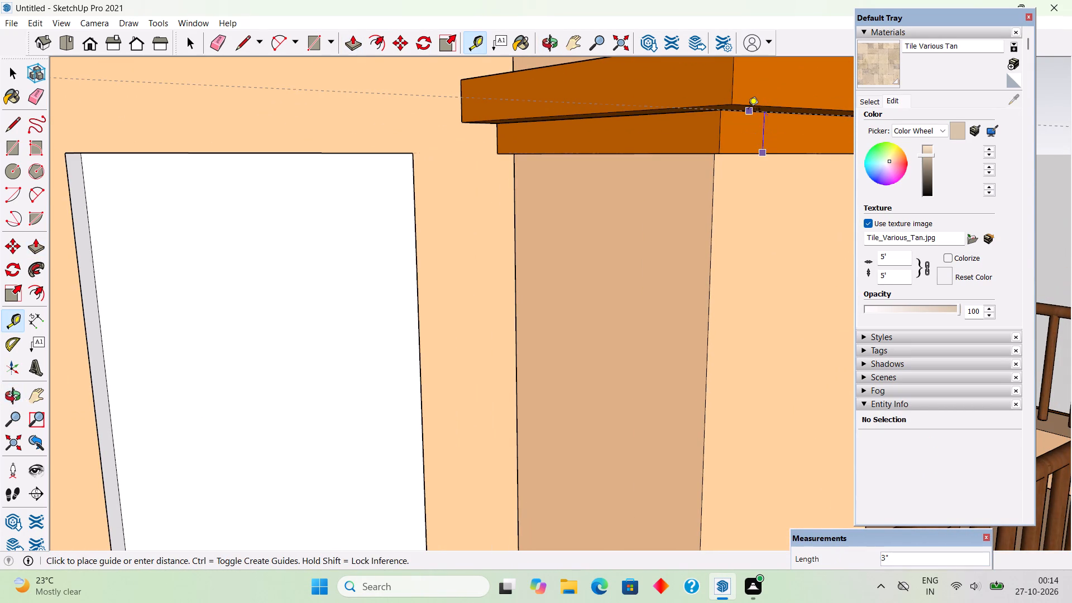
{"action": "key", "text": "space"}
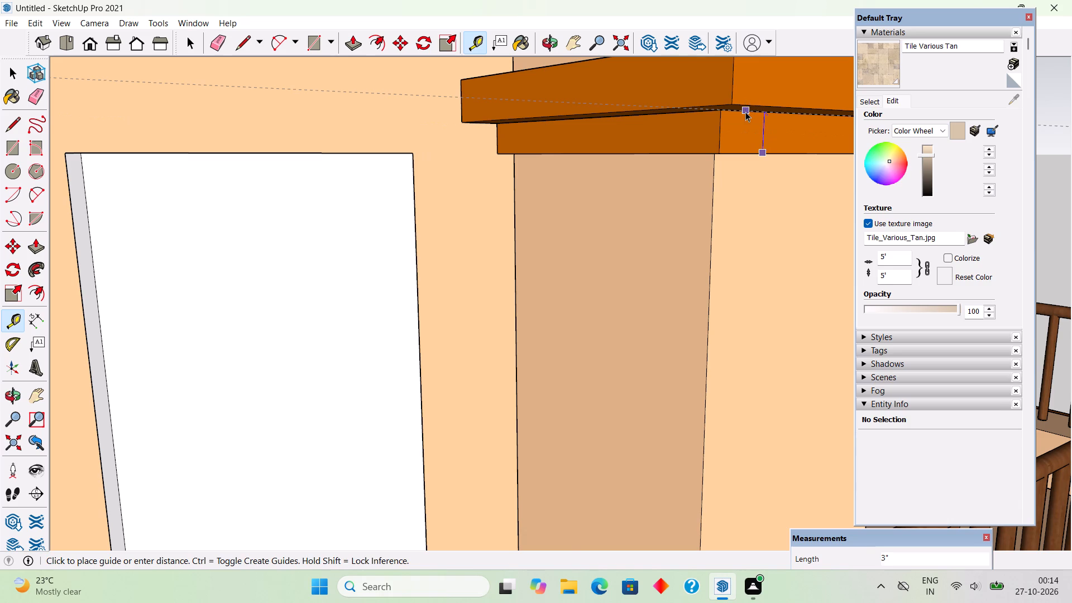
{"action": "type", "text": "t"}
{"action": "scroll", "coordinate": [716, 179], "scroll_direction": "down", "scroll_amount": 5}
{"action": "left_click", "coordinate": [741, 133]}
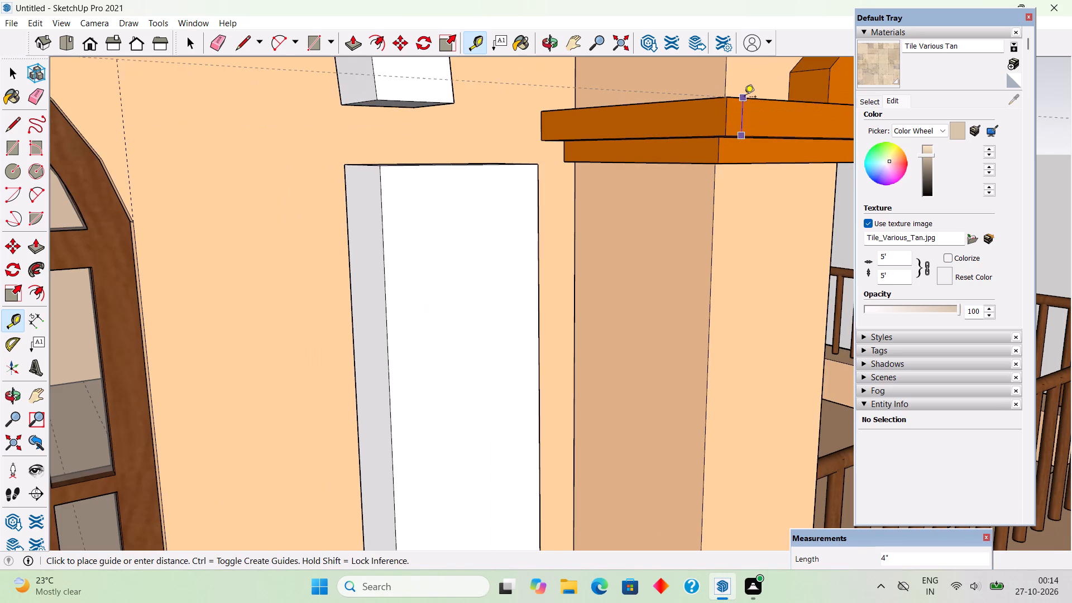
{"action": "key", "text": "space"}
Move the white arch group a further 1" straight up above the pillars.
{"action": "scroll", "coordinate": [741, 116], "scroll_direction": "down", "scroll_amount": 5}
{"action": "scroll", "coordinate": [722, 202], "scroll_direction": "down", "scroll_amount": 8}
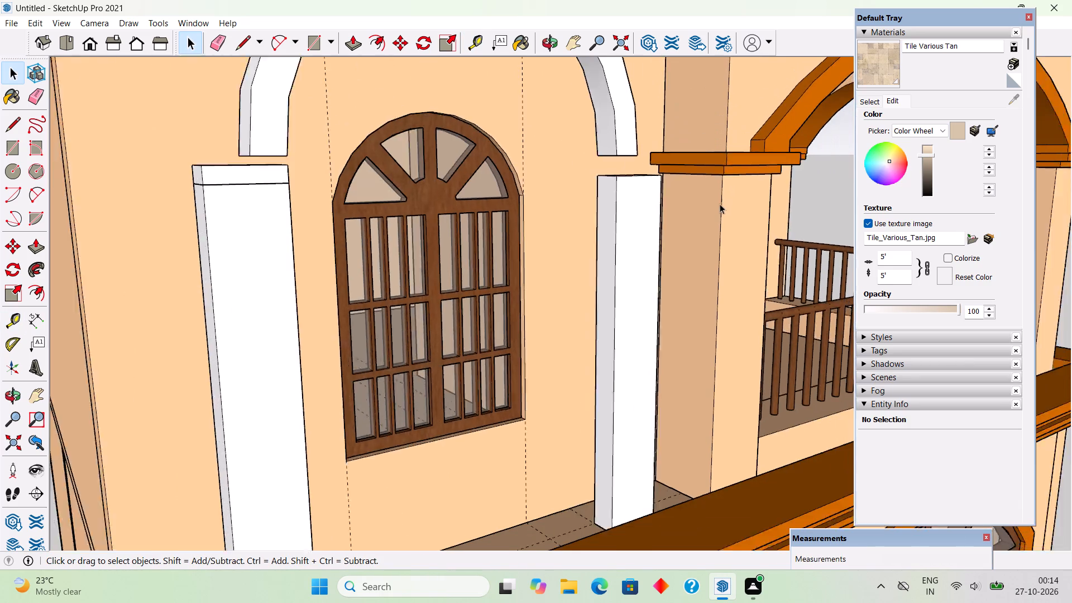
{"action": "scroll", "coordinate": [720, 204], "scroll_direction": "down", "scroll_amount": 1}
{"action": "middle_click_drag", "start_coordinate": [434, 227], "coordinate": [443, 296]}
{"action": "left_click", "coordinate": [426, 262]}
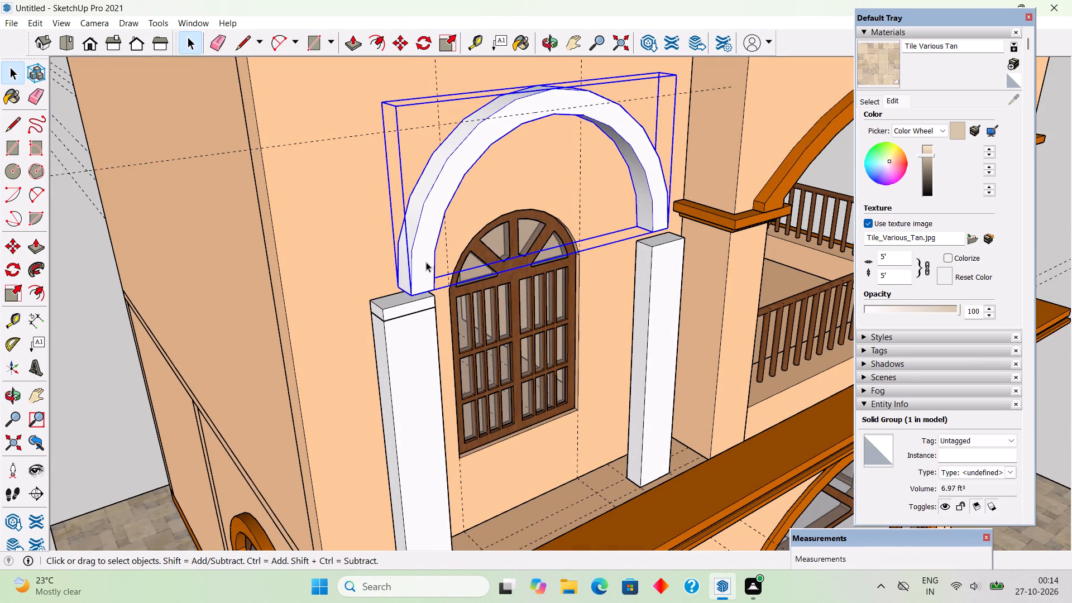
{"action": "key", "text": "m"}
{"action": "left_click", "coordinate": [426, 262]}
{"action": "type", "text": "1\""}
{"action": "key", "text": "Return"}
{"action": "key", "text": "space"}
Delete the whole slab on top of the pillar farther from the balcony.
{"action": "triple_click", "coordinate": [395, 308]}
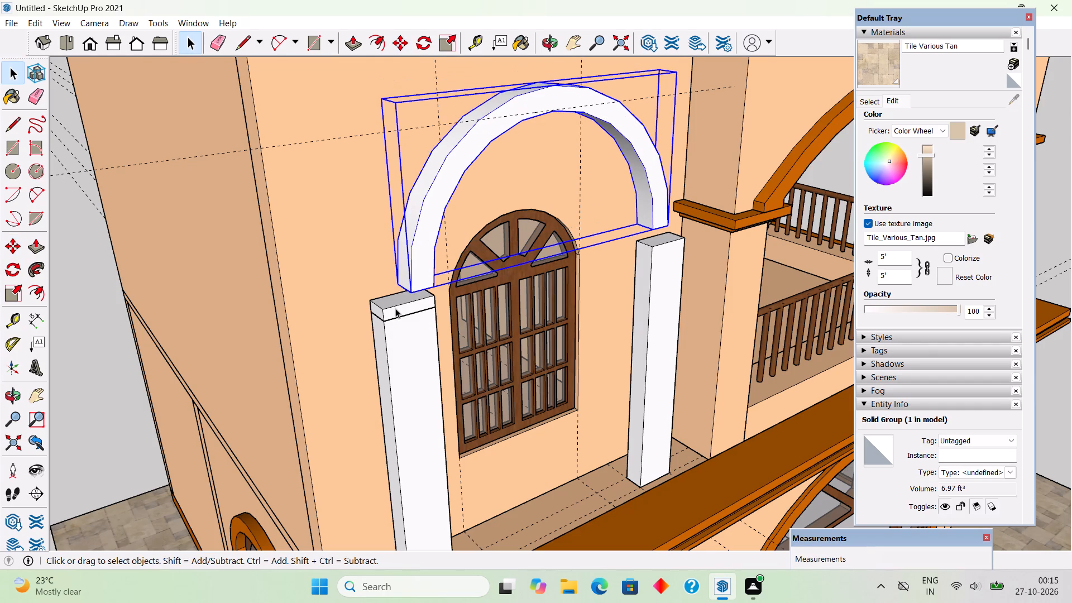
{"action": "key", "text": "Delete"}
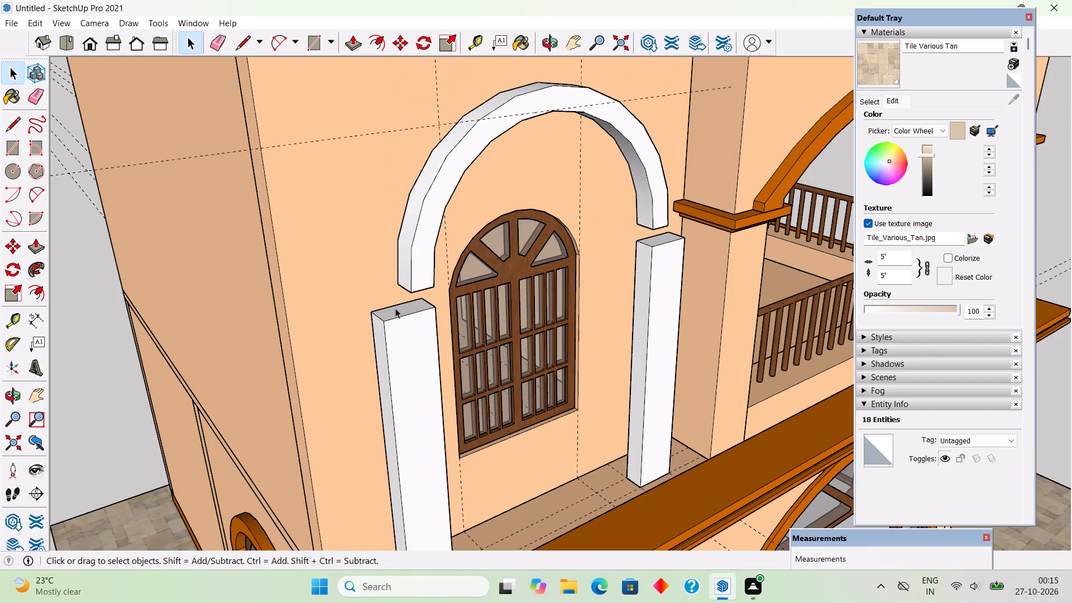
Draw a 1'6" by 9" rectangle over the top of the pillar farther from the balcony and extrude it 3" upward.
{"action": "middle_click_drag", "start_coordinate": [397, 319], "coordinate": [406, 360]}
{"action": "scroll", "coordinate": [411, 367], "scroll_direction": "up", "scroll_amount": 10}
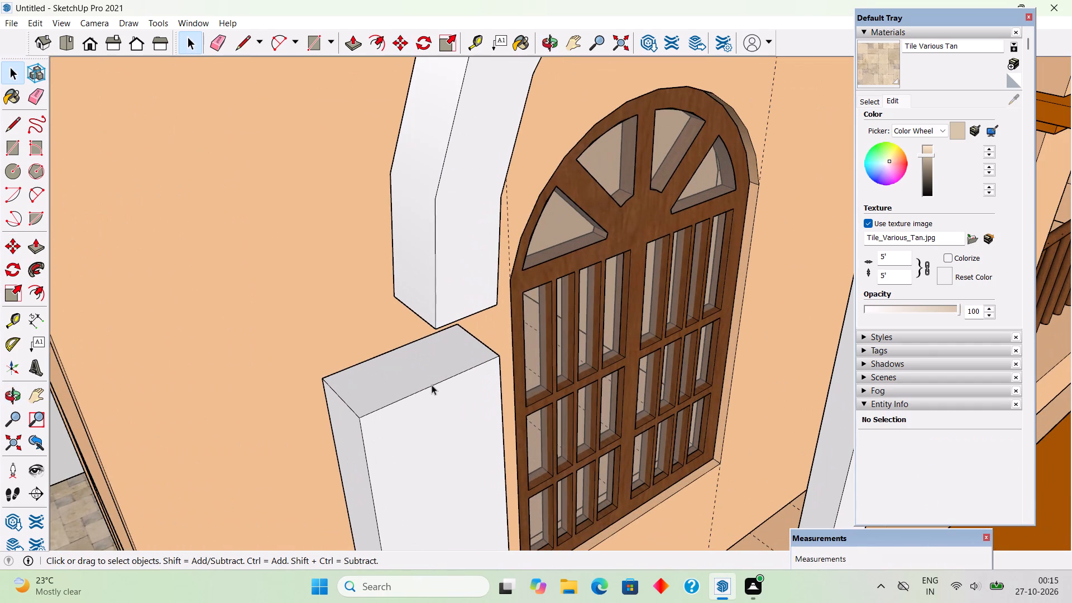
{"action": "key", "text": "r"}
{"action": "left_click", "coordinate": [324, 379]}
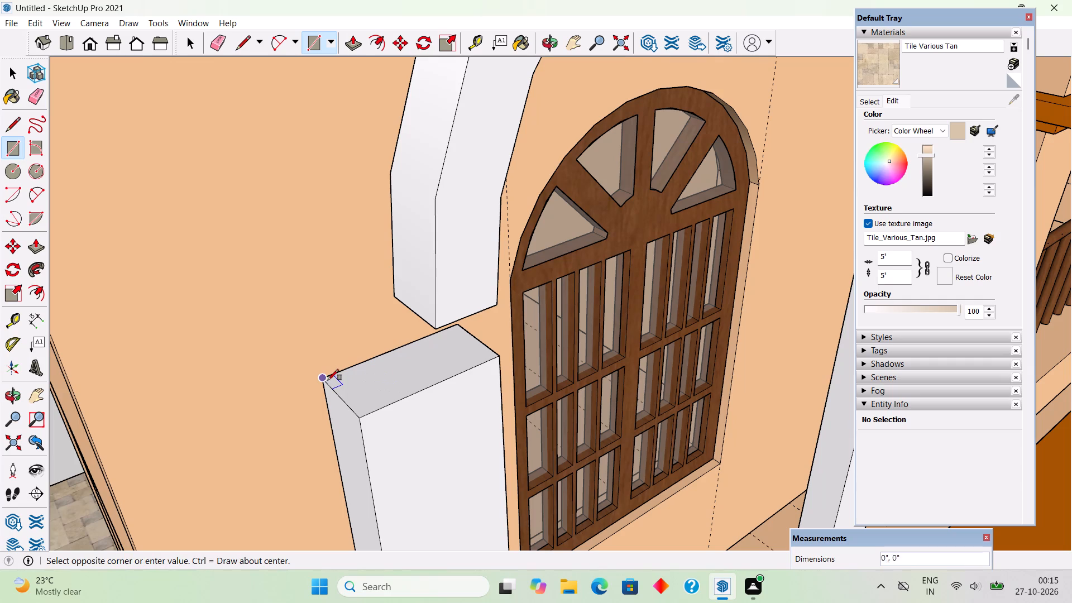
{"action": "left_click", "coordinate": [494, 357]}
{"action": "key", "text": "p"}
{"action": "left_click", "coordinate": [475, 358]}
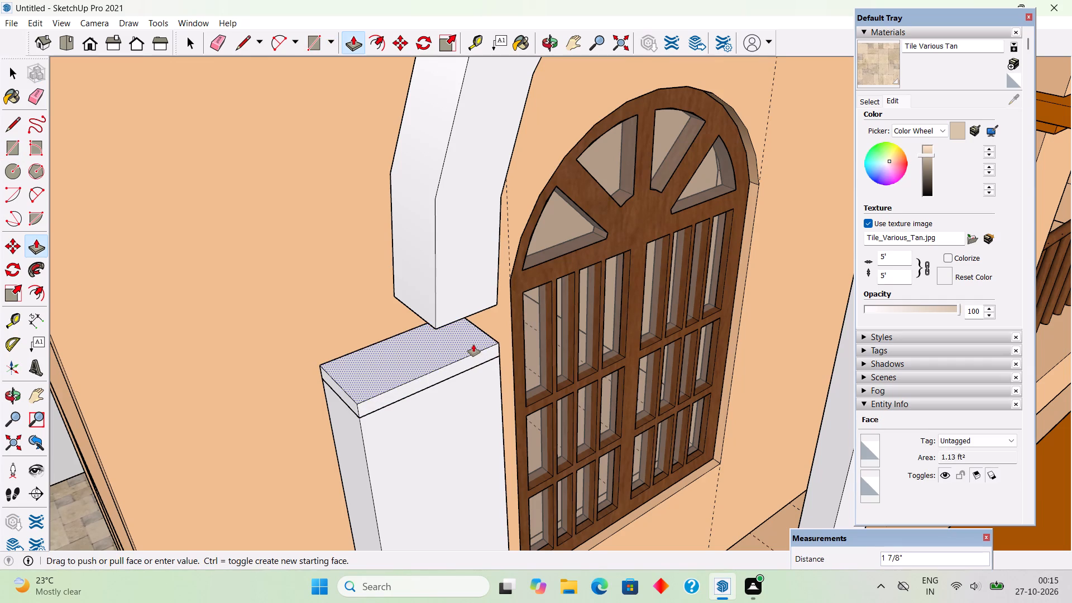
{"action": "type", "text": "3\""}
{"action": "key", "text": "Return"}
Pull the front and both side faces of that pillar's top slab outward by 2" each.
{"action": "left_click", "coordinate": [469, 361]}
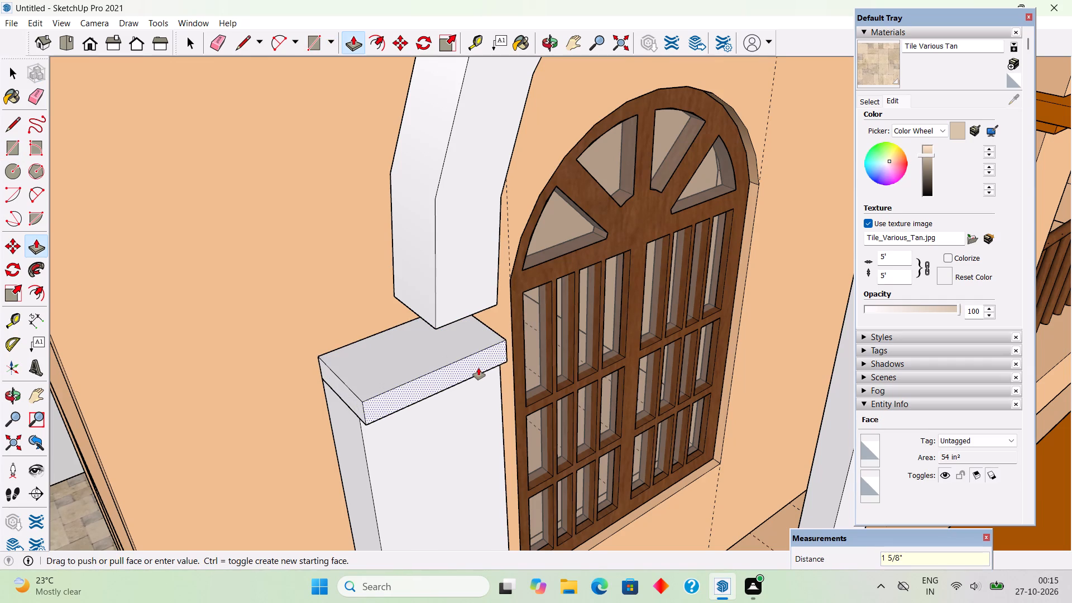
{"action": "type", "text": "2\""}
{"action": "key", "text": "Return"}
{"action": "double_click", "coordinate": [362, 405]}
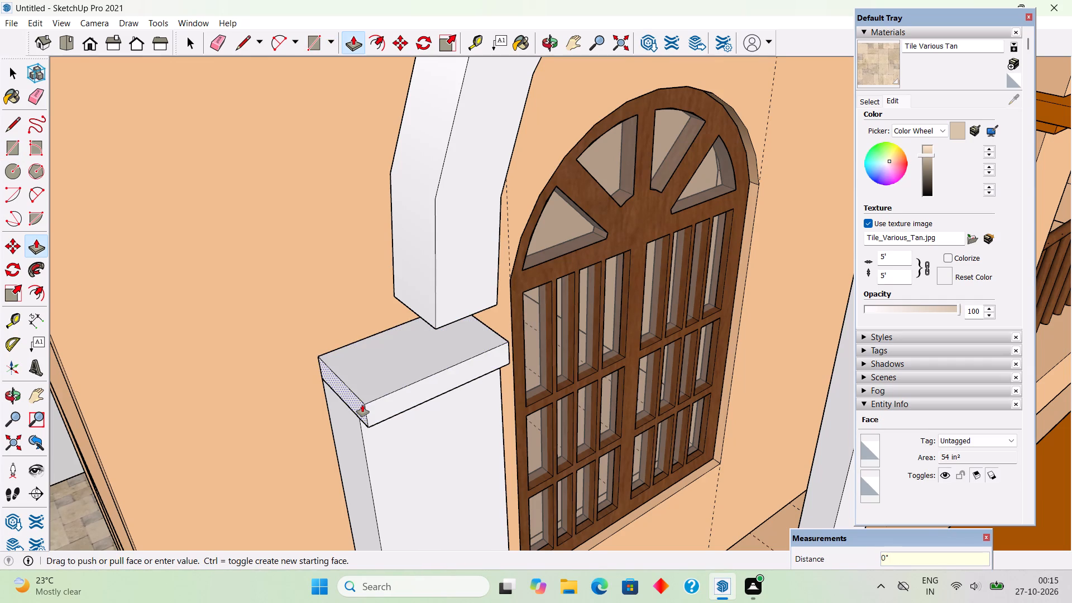
{"action": "middle_click_drag", "start_coordinate": [509, 384], "coordinate": [269, 381]}
{"action": "double_click", "coordinate": [213, 231]}
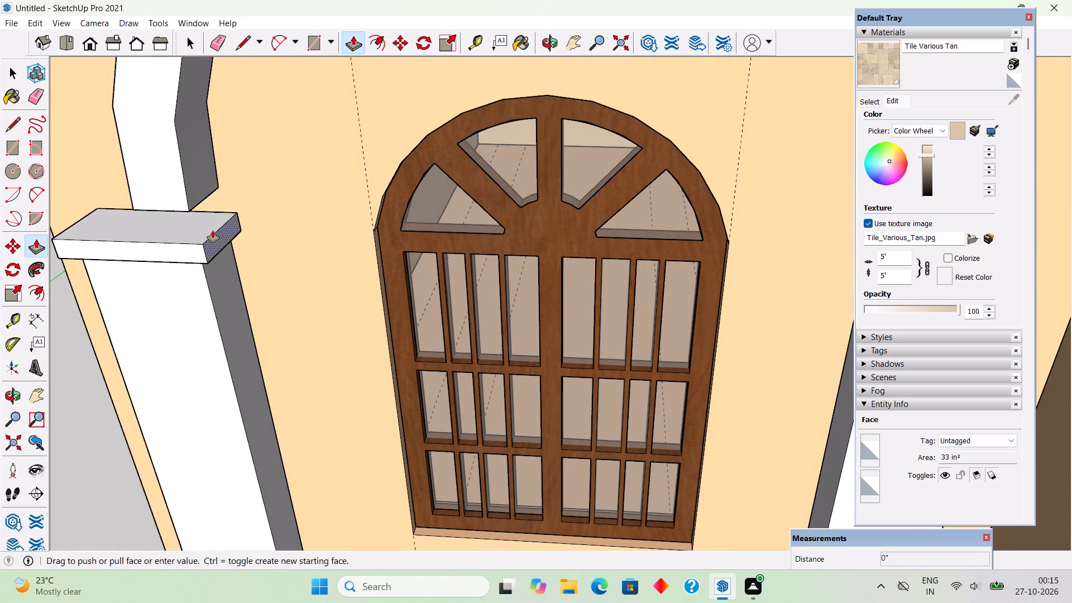
Select all the connected geometry of the overhanging slab on that pillar and make it a group.
{"action": "middle_click_drag", "start_coordinate": [289, 327], "coordinate": [478, 322]}
{"action": "key", "text": "space"}
{"action": "triple_click", "coordinate": [277, 338]}
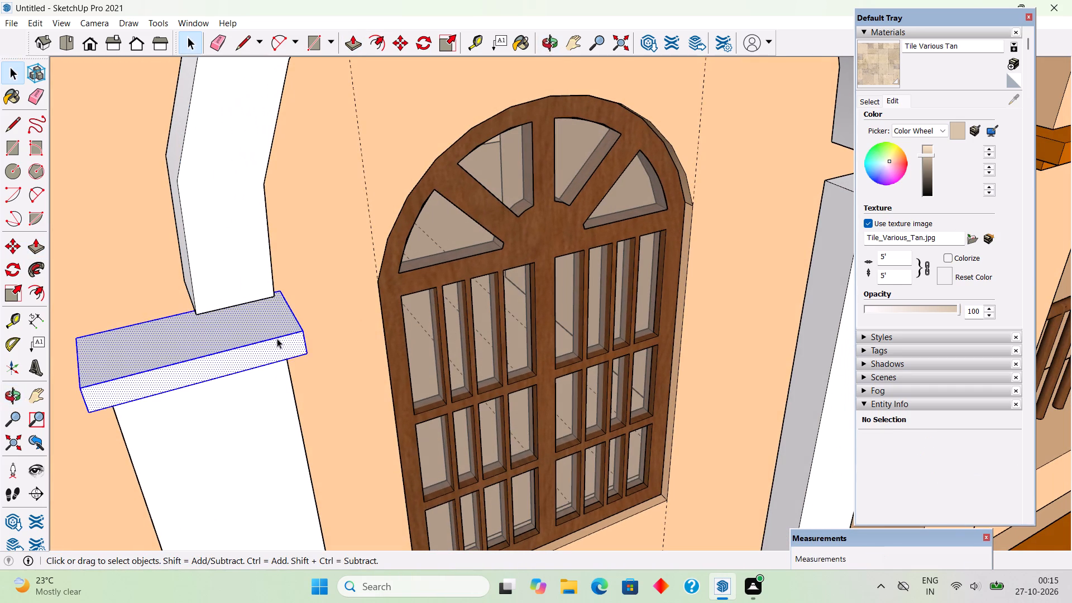
{"action": "right_click", "coordinate": [277, 338]}
{"action": "left_click", "coordinate": [337, 451]}
Draw a rectangle covering the top of the pillar nearer the balcony and extrude it 3" upward.
{"action": "scroll", "coordinate": [258, 476], "scroll_direction": "down", "scroll_amount": 5}
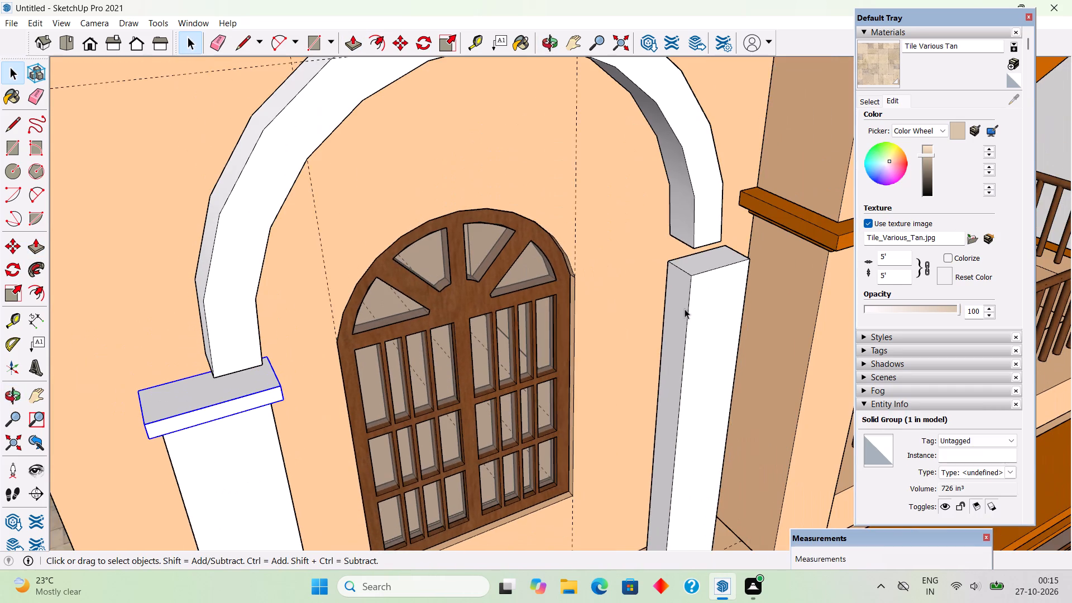
{"action": "scroll", "coordinate": [797, 256], "scroll_direction": "up", "scroll_amount": 6}
{"action": "middle_click_drag", "start_coordinate": [673, 301], "coordinate": [655, 344]}
{"action": "scroll", "coordinate": [688, 350], "scroll_direction": "up", "scroll_amount": 1}
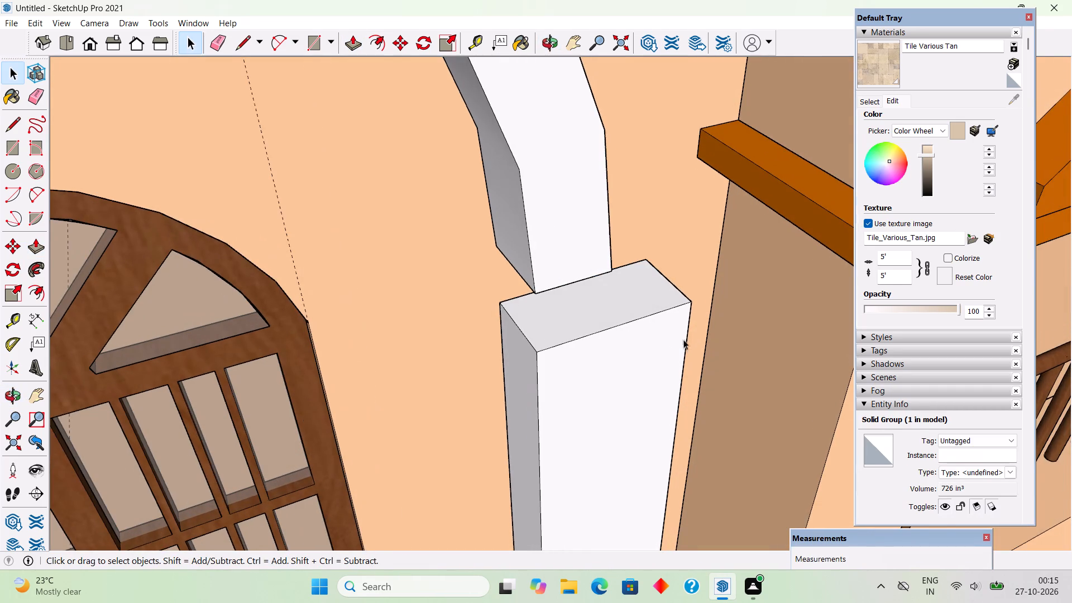
{"action": "middle_click_drag", "start_coordinate": [673, 320], "coordinate": [668, 272]}
{"action": "key", "text": "r"}
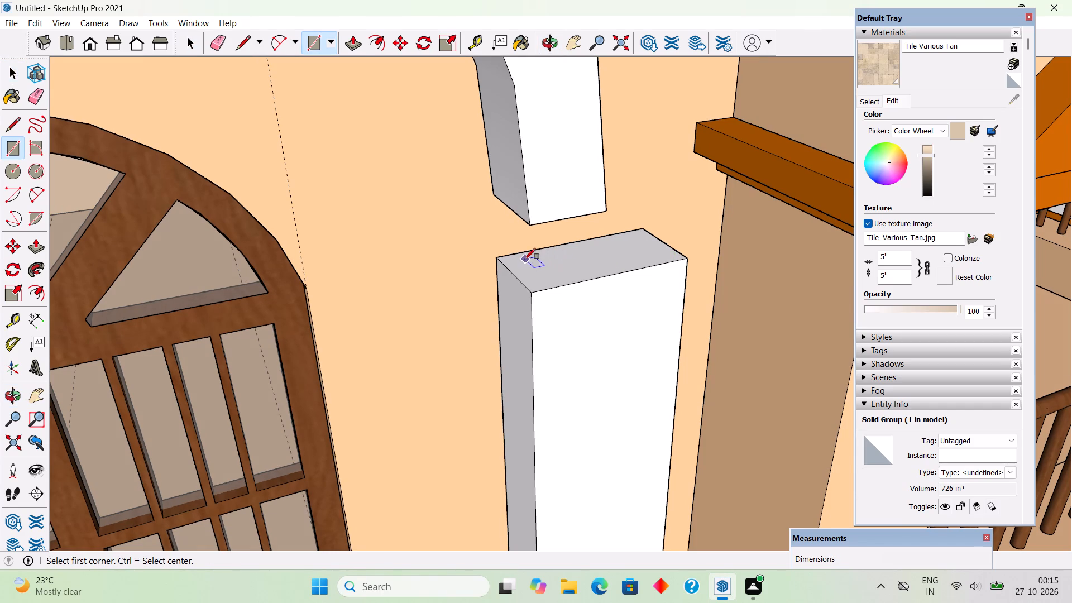
{"action": "left_click", "coordinate": [504, 257]}
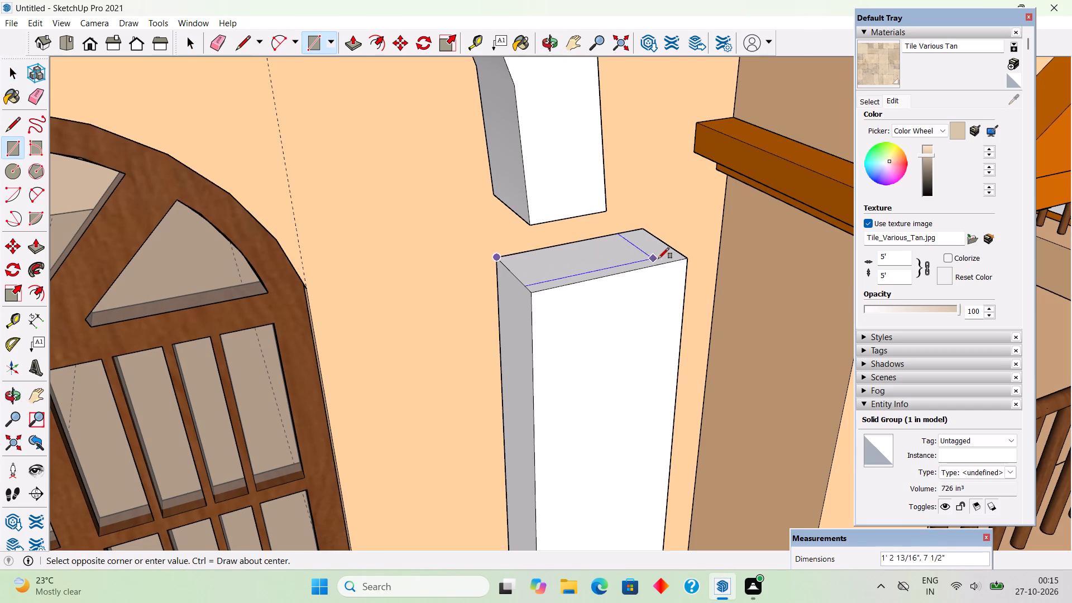
{"action": "left_click", "coordinate": [683, 259]}
{"action": "key", "text": "p"}
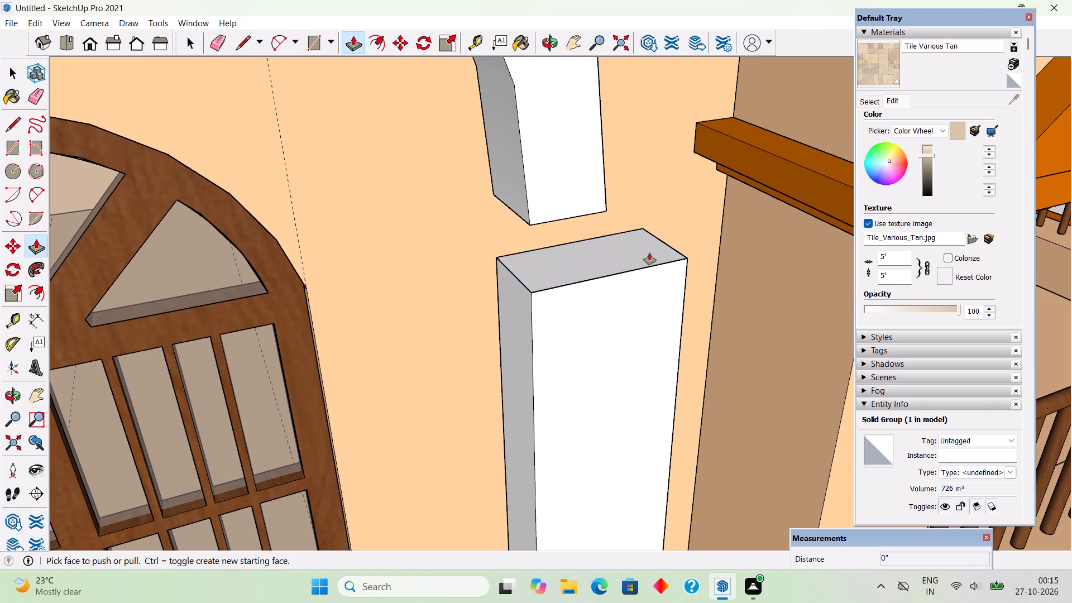
{"action": "left_click", "coordinate": [649, 253]}
{"action": "type", "text": "3\""}
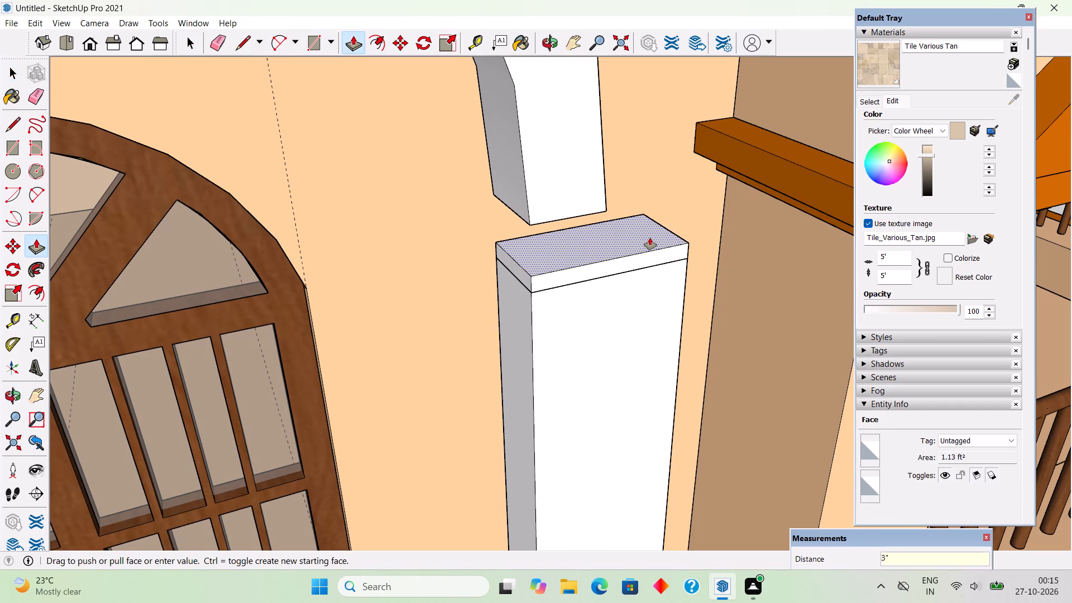
{"action": "key", "text": "Return"}
Pull the front and both side faces of the slab on the pillar nearer the balcony outward by 2" each.
{"action": "left_click", "coordinate": [662, 257]}
{"action": "key", "text": "2"}
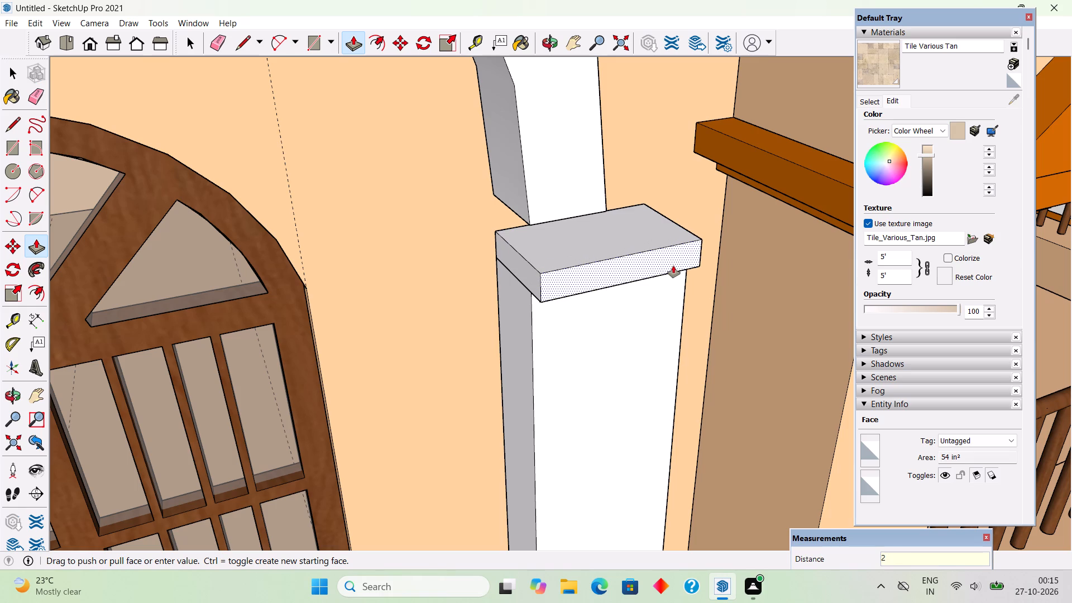
{"action": "key", "text": "shift+quotedbl"}
{"action": "key", "text": "Return"}
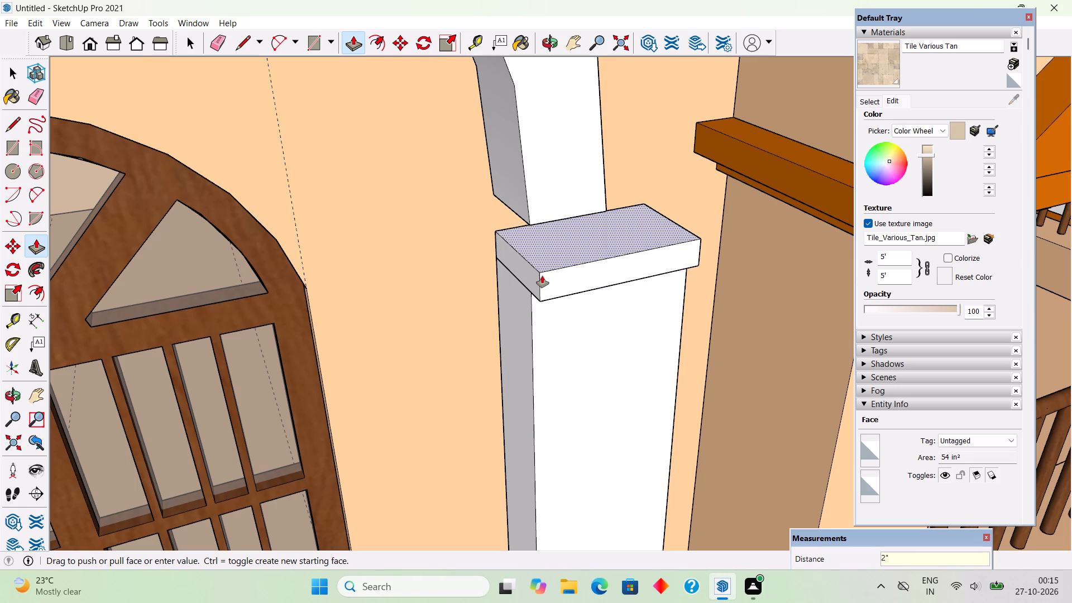
{"action": "double_click", "coordinate": [535, 280]}
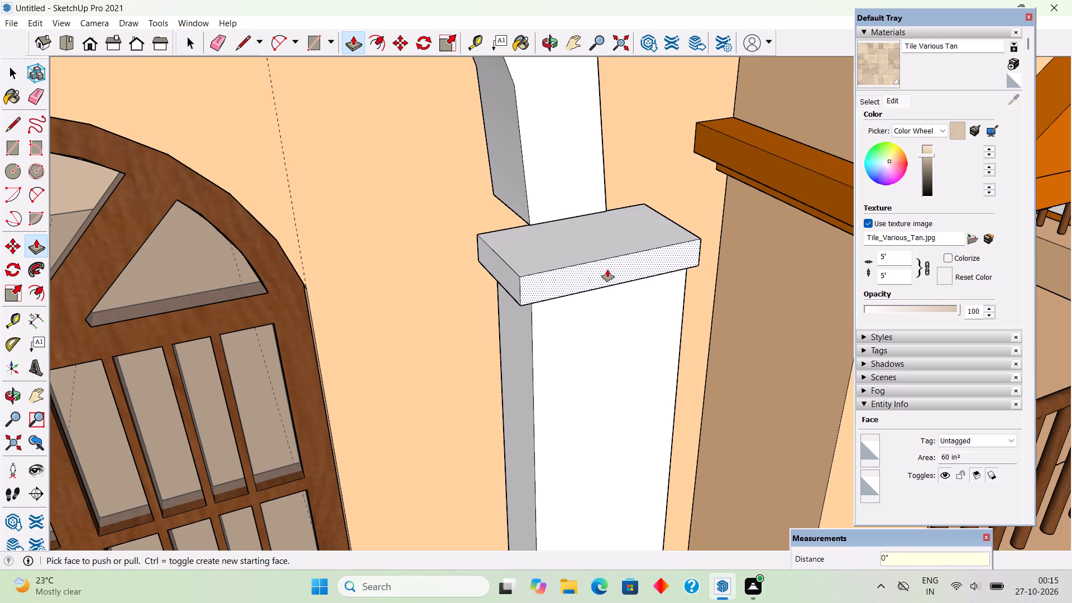
{"action": "middle_click_drag", "start_coordinate": [608, 276], "coordinate": [379, 291]}
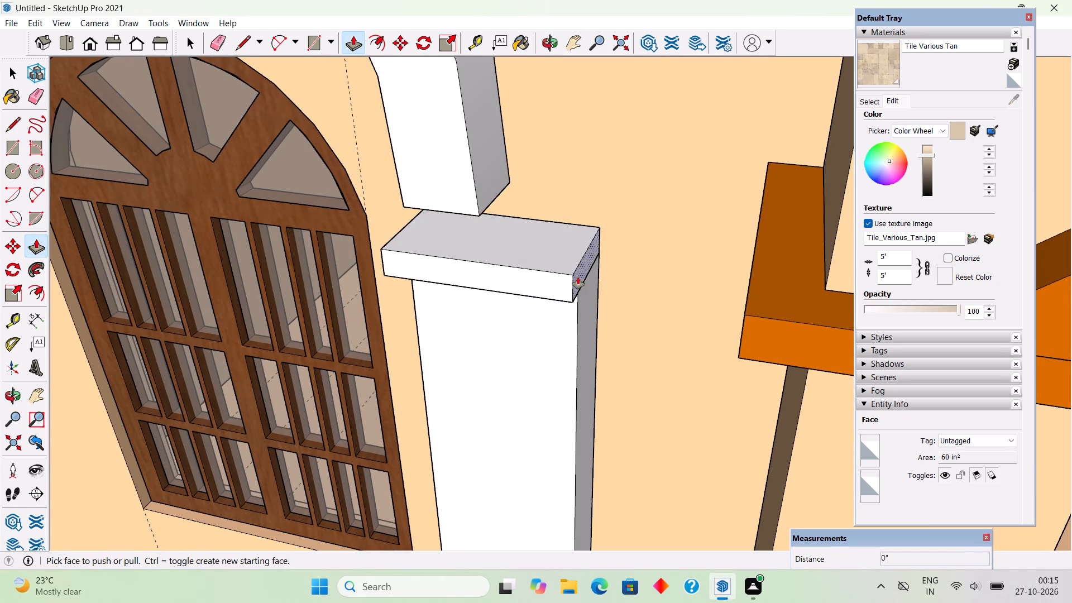
{"action": "double_click", "coordinate": [578, 277]}
Select all the connected geometry of the slab on the pillar nearer the balcony and make it a group.
{"action": "key", "text": "space"}
{"action": "triple_click", "coordinate": [567, 280]}
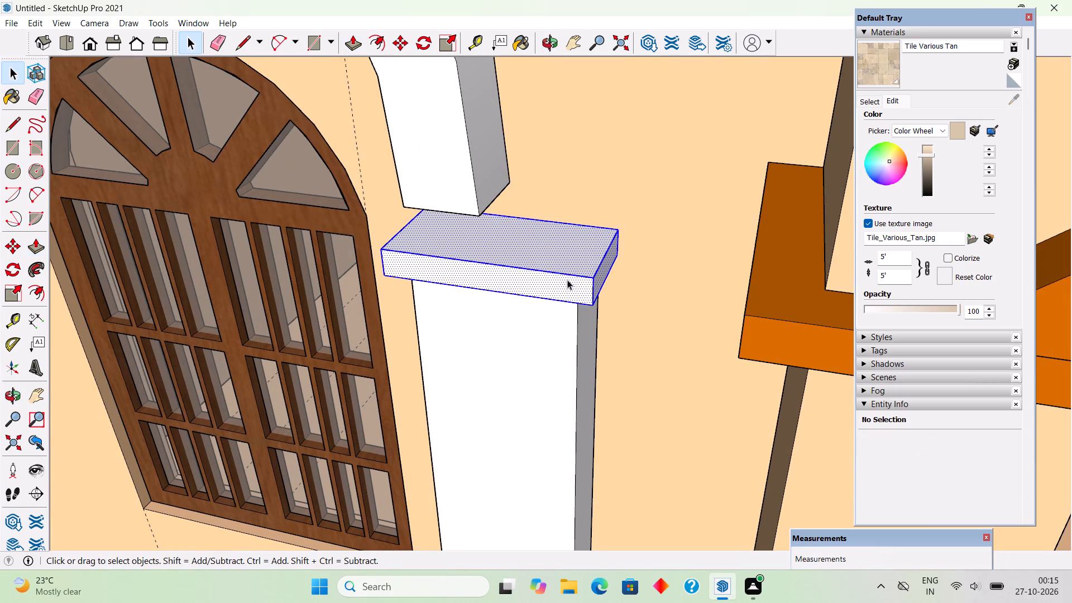
{"action": "right_click", "coordinate": [567, 280]}
{"action": "left_click", "coordinate": [610, 394]}
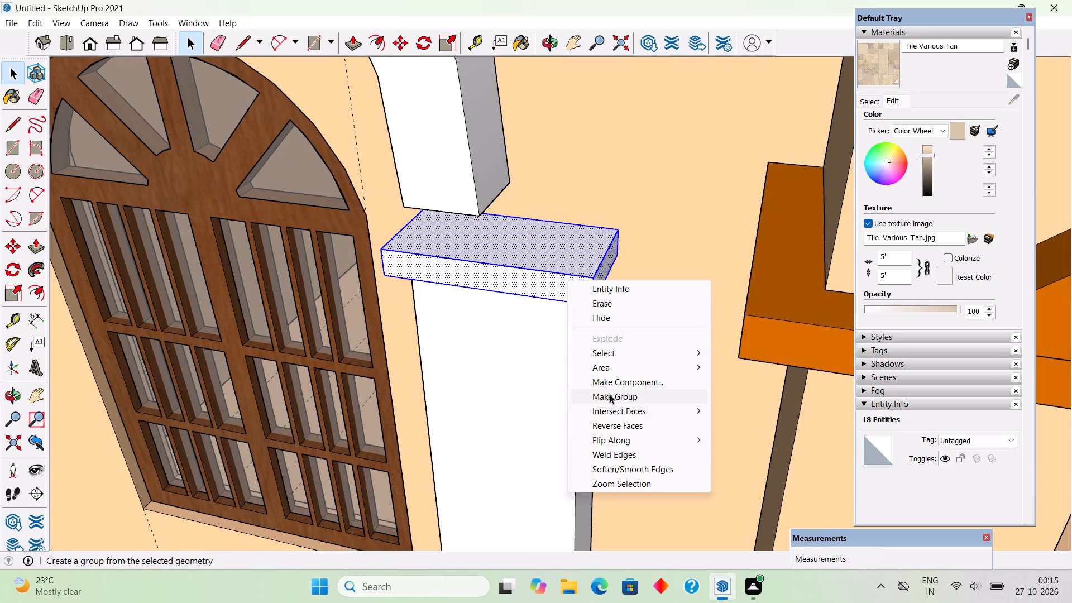
Draw a rectangle covering the slab top on the pillar farther from the balcony and extrude it 4" upward.
{"action": "scroll", "coordinate": [619, 379], "scroll_direction": "down", "scroll_amount": 9}
{"action": "middle_click_drag", "start_coordinate": [509, 368], "coordinate": [743, 352]}
{"action": "scroll", "coordinate": [366, 355], "scroll_direction": "up", "scroll_amount": 2}
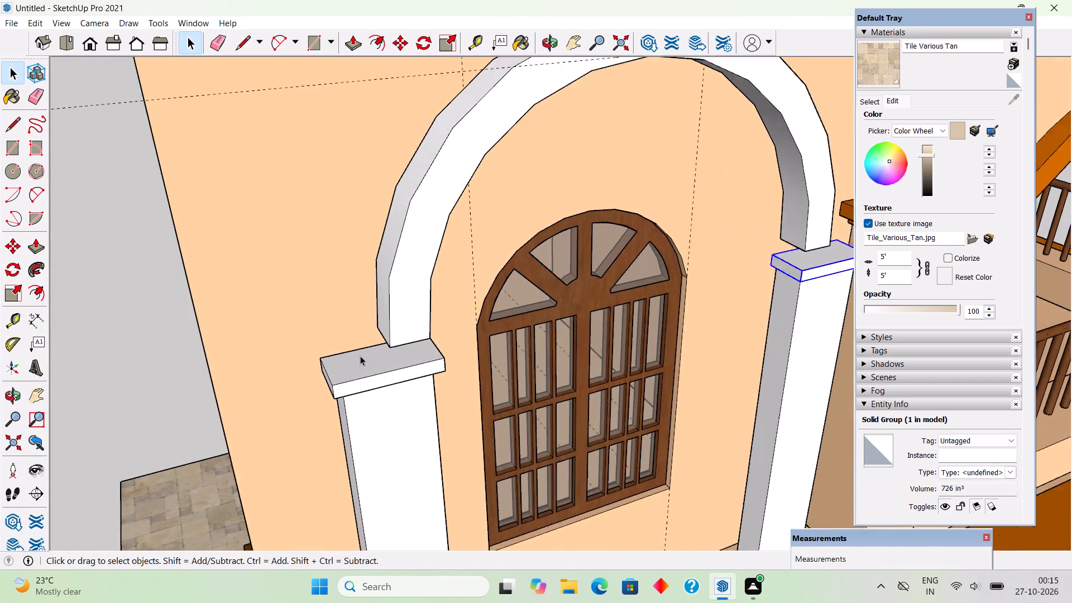
{"action": "scroll", "coordinate": [360, 356], "scroll_direction": "up", "scroll_amount": 6}
{"action": "key", "text": "r"}
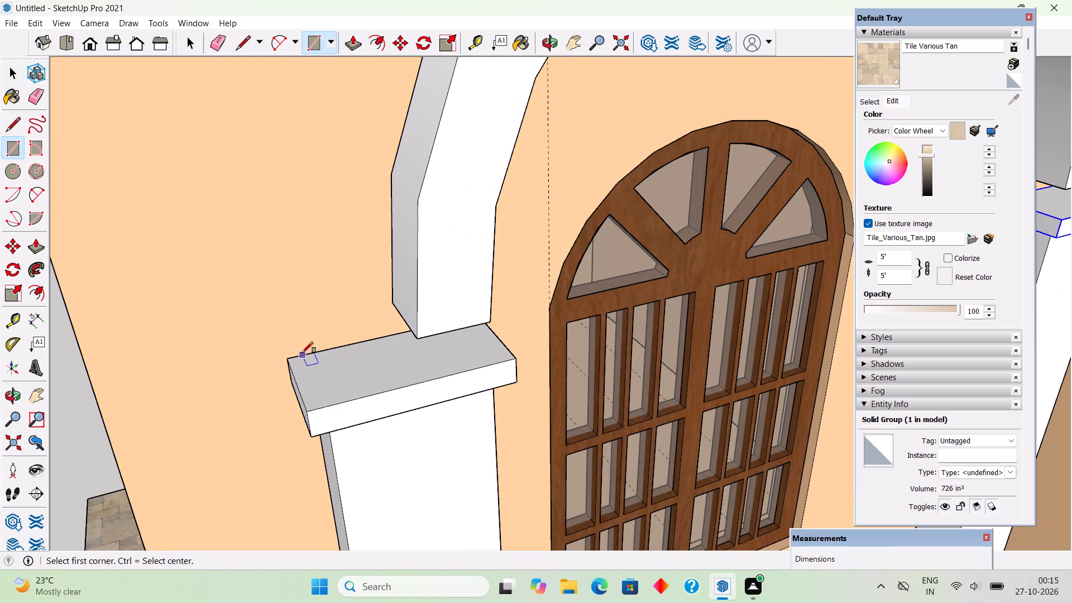
{"action": "left_click", "coordinate": [290, 358]}
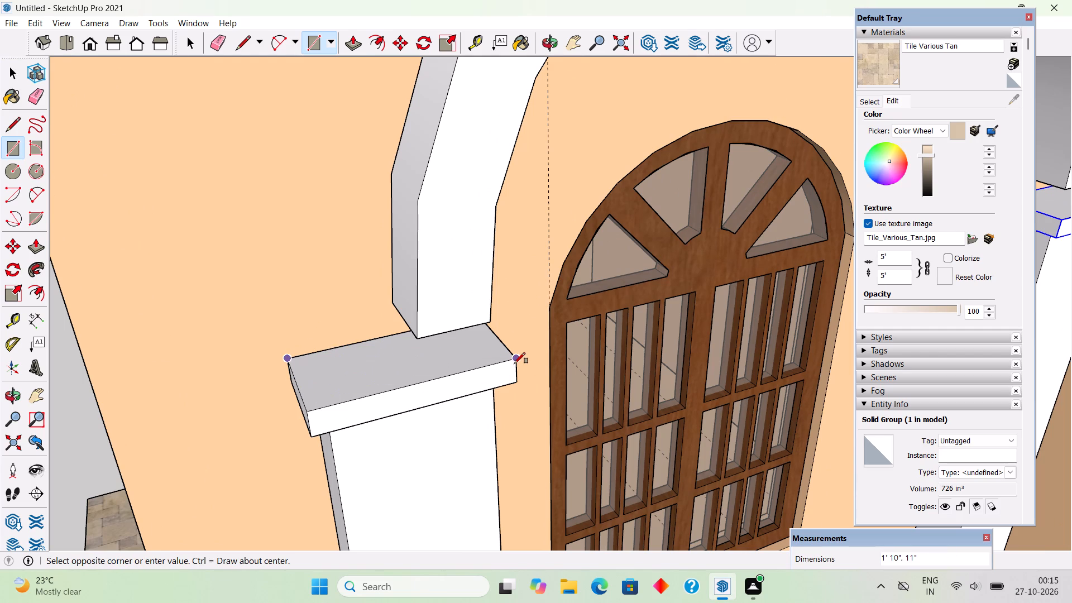
{"action": "left_click", "coordinate": [514, 363]}
{"action": "key", "text": "p"}
{"action": "left_click", "coordinate": [491, 353]}
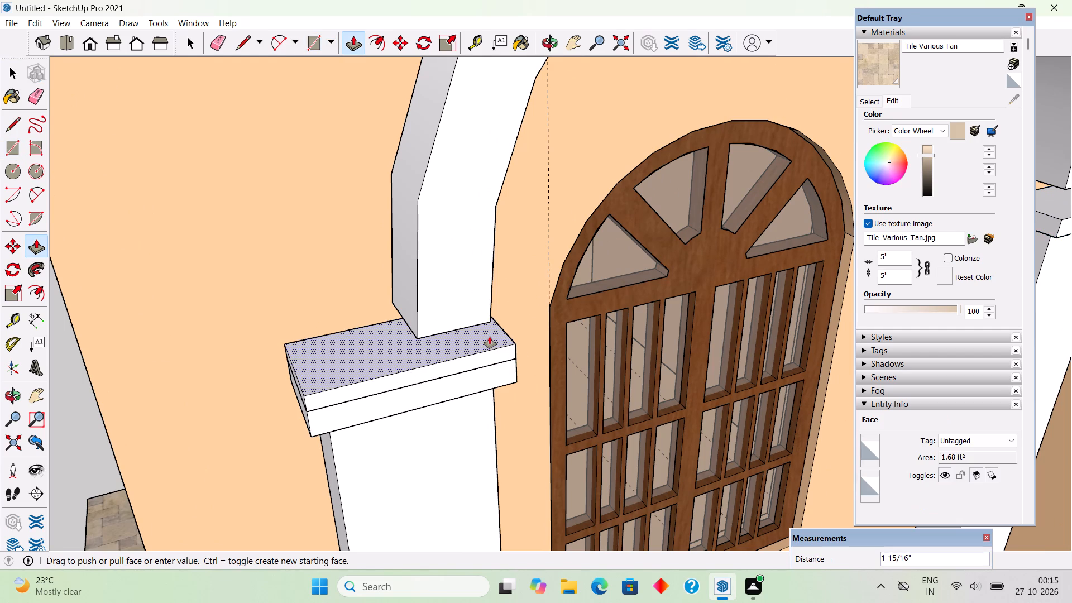
{"action": "type", "text": "4\""}
{"action": "key", "text": "Return"}
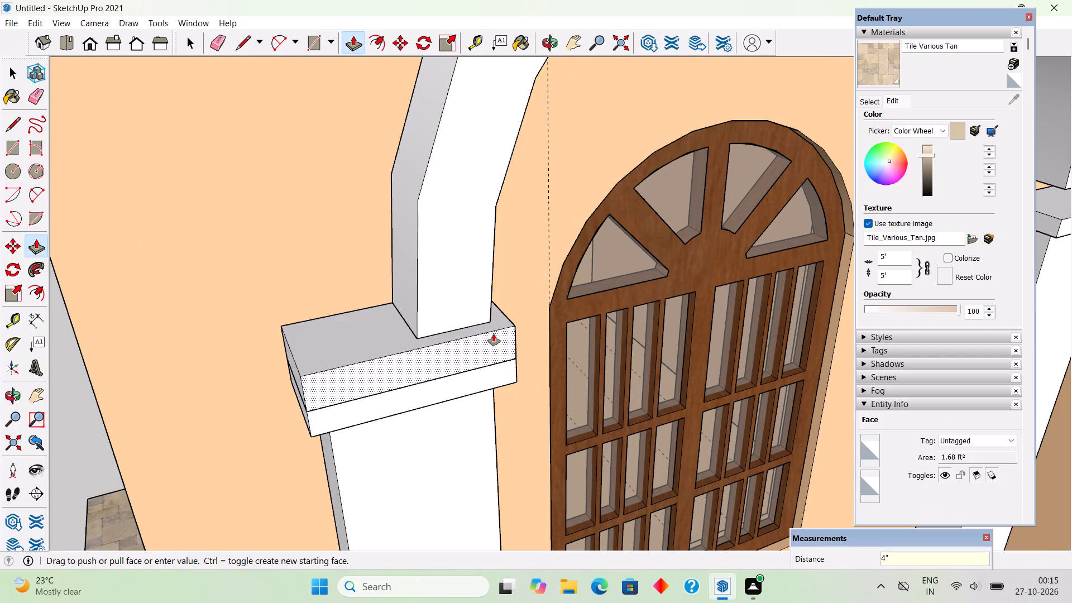
Pull the front and both side faces of the upper slab on the pillar farther from the balcony outward by 3" each.
{"action": "left_click", "coordinate": [492, 341]}
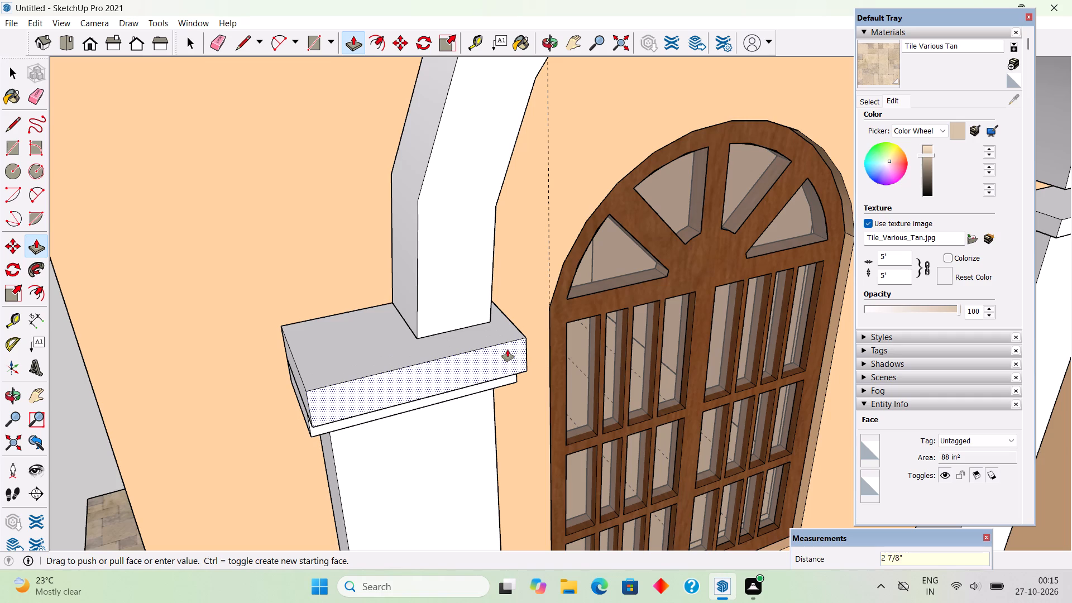
{"action": "key", "text": "3"}
{"action": "key", "text": "shift+quotedbl"}
{"action": "key", "text": "Return"}
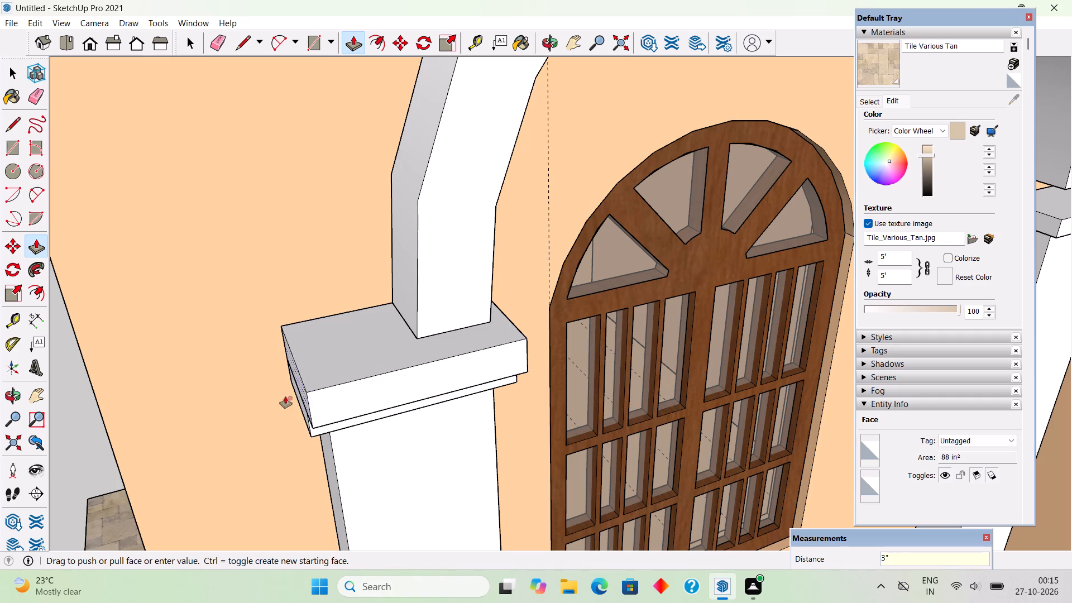
{"action": "double_click", "coordinate": [305, 398]}
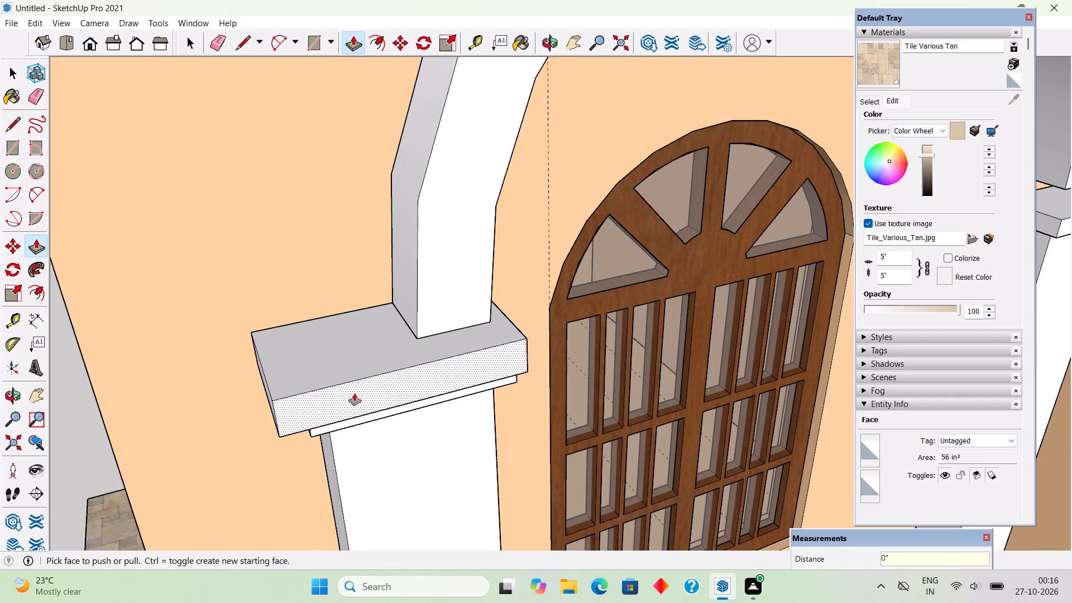
{"action": "middle_click_drag", "start_coordinate": [432, 390], "coordinate": [177, 372]}
{"action": "left_click", "coordinate": [424, 286]}
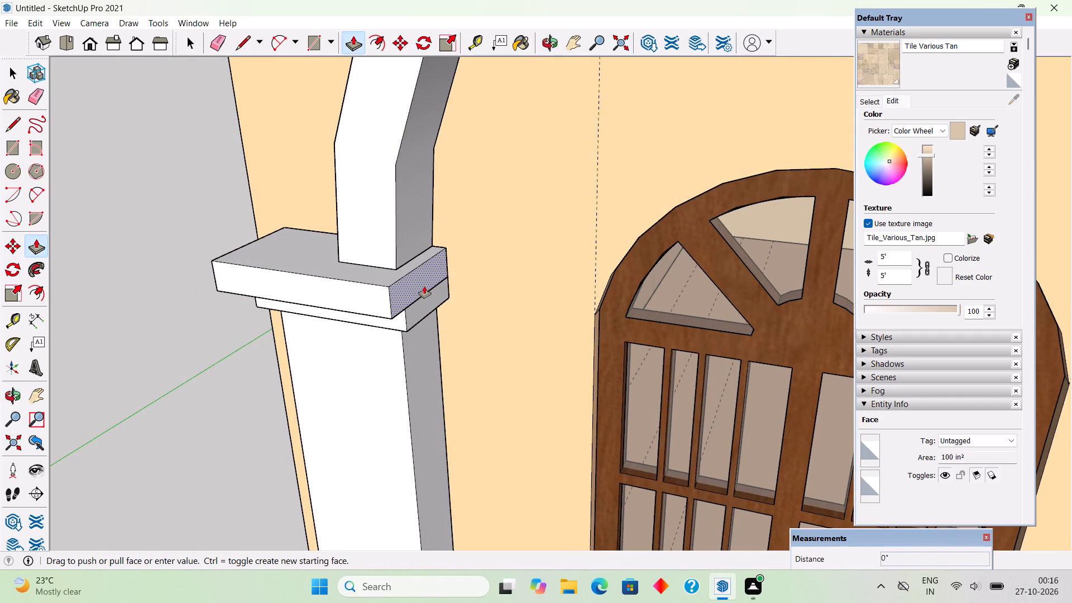
{"action": "left_click", "coordinate": [424, 286]}
Select all the connected geometry of the upper slab on the pillar farther from the balcony and make it a group.
{"action": "key", "text": "space"}
{"action": "left_click", "coordinate": [422, 290]}
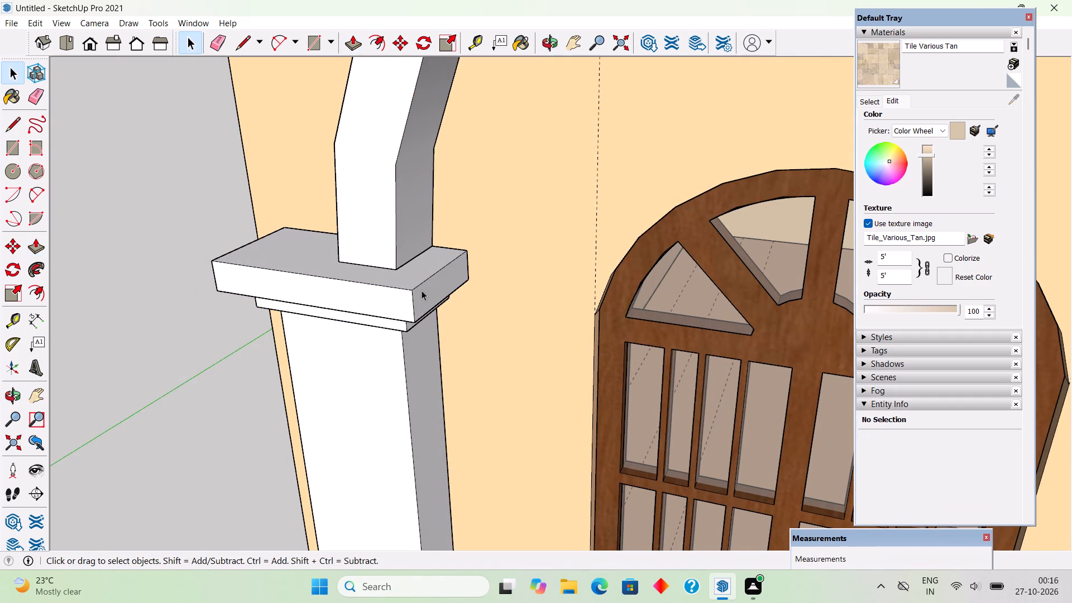
{"action": "triple_click", "coordinate": [422, 290]}
{"action": "right_click", "coordinate": [422, 290]}
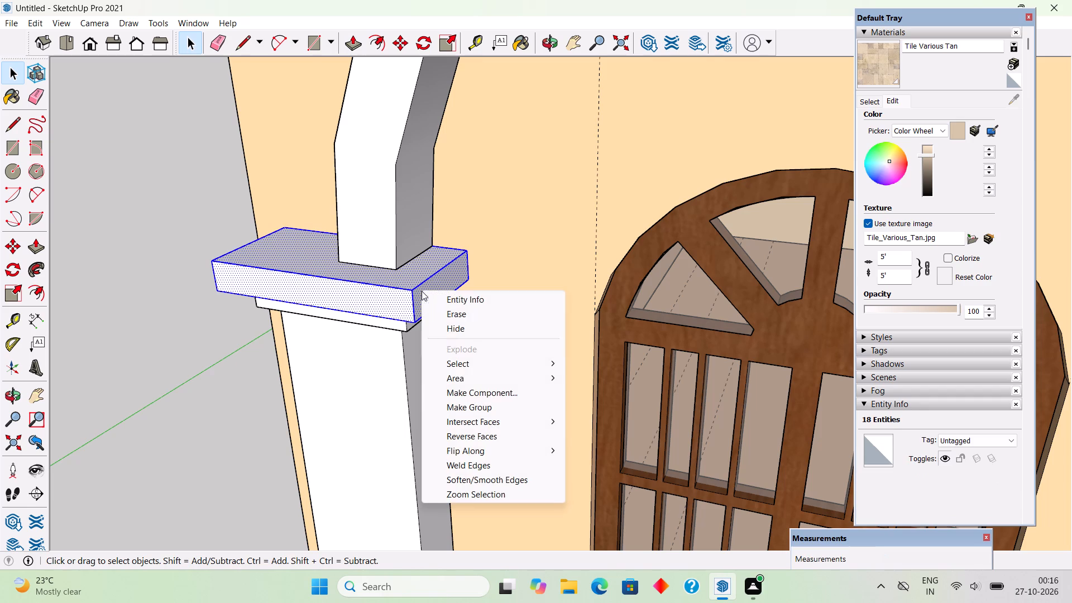
{"action": "left_click", "coordinate": [469, 400]}
Draw a rectangle covering the slab top on the pillar nearer the balcony and extrude it 4" upward.
{"action": "scroll", "coordinate": [378, 371], "scroll_direction": "down", "scroll_amount": 3}
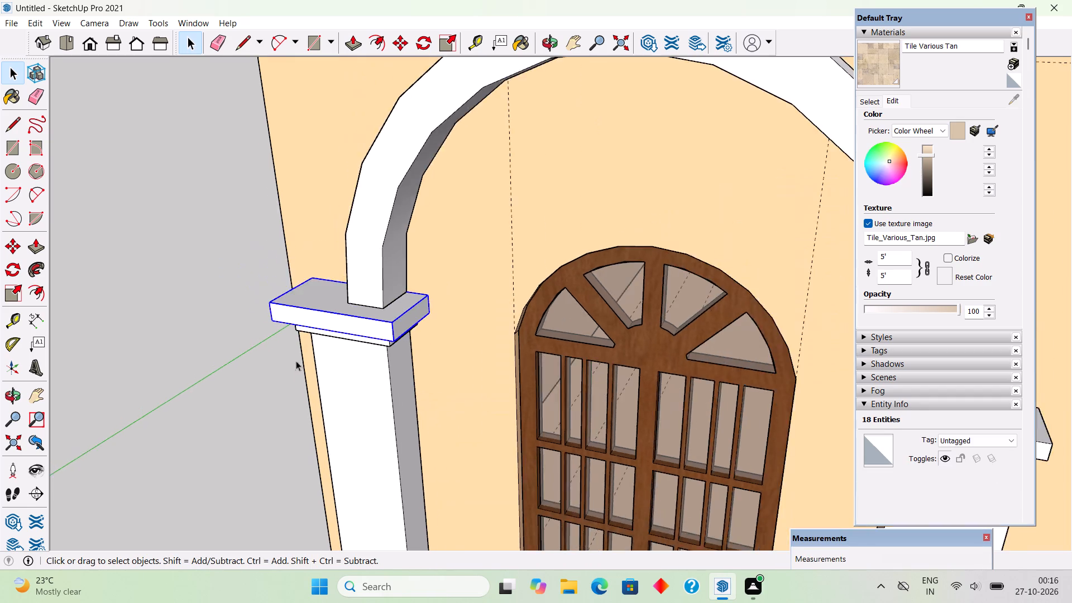
{"action": "scroll", "coordinate": [296, 361], "scroll_direction": "down", "scroll_amount": 10}
{"action": "middle_click_drag", "start_coordinate": [469, 402], "coordinate": [691, 366]}
{"action": "scroll", "coordinate": [539, 361], "scroll_direction": "up", "scroll_amount": 12}
{"action": "middle_click_drag", "start_coordinate": [532, 385], "coordinate": [525, 428]}
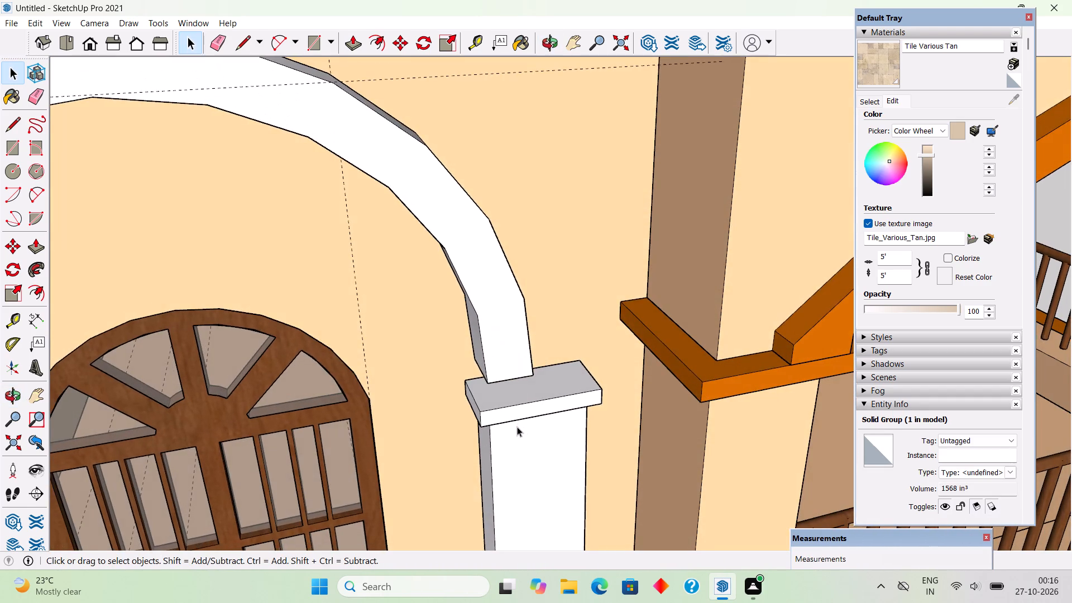
{"action": "scroll", "coordinate": [492, 411], "scroll_direction": "up", "scroll_amount": 5}
{"action": "key", "text": "r"}
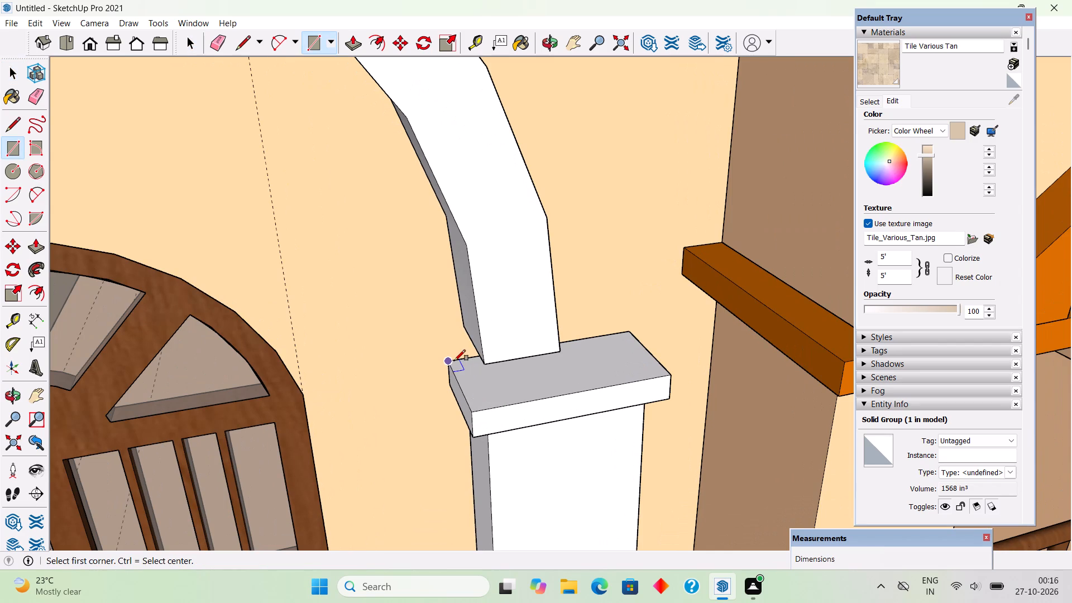
{"action": "left_click", "coordinate": [454, 361]}
{"action": "left_click", "coordinate": [668, 381]}
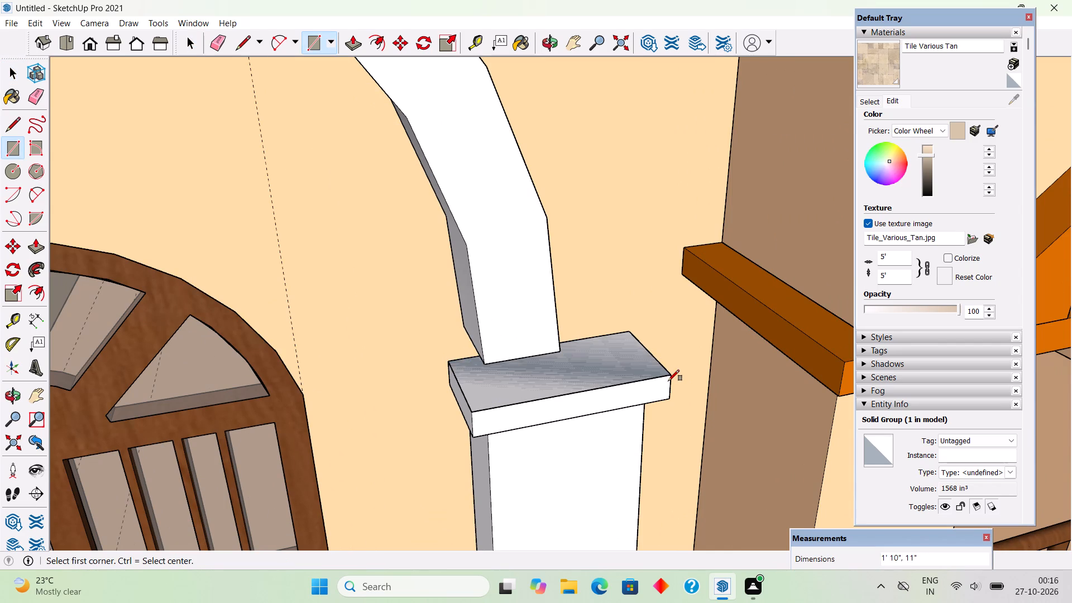
{"action": "key", "text": "p"}
{"action": "left_click", "coordinate": [631, 360]}
{"action": "type", "text": "4\""}
{"action": "key", "text": "Return"}
Pull the front and both side faces of the upper slab on the pillar nearer the balcony outward by 3" each.
{"action": "key", "text": "space"}
{"action": "left_click", "coordinate": [612, 369]}
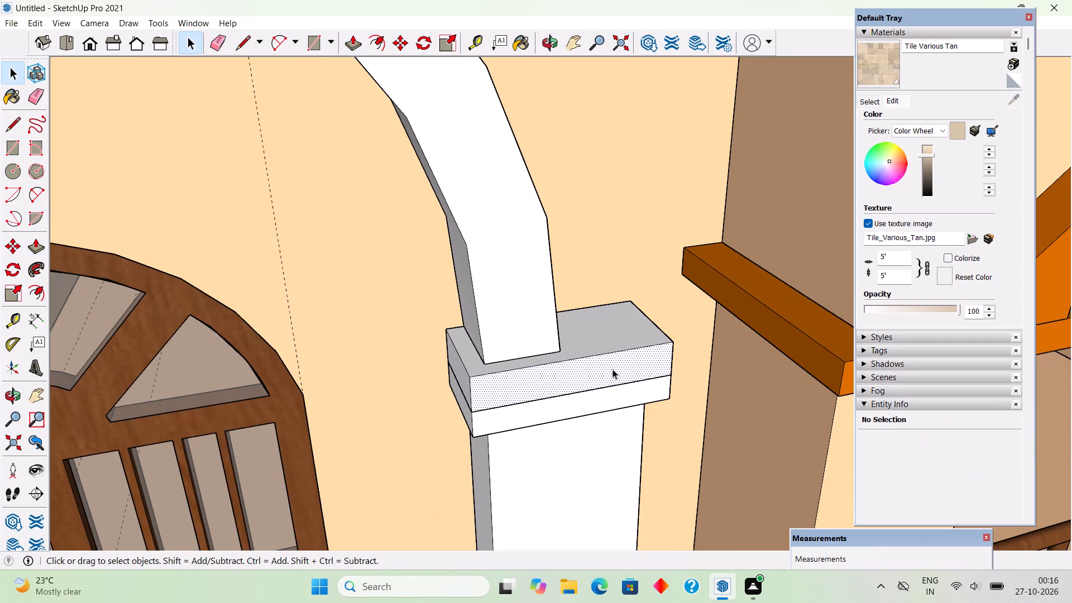
{"action": "key", "text": "p"}
{"action": "left_click", "coordinate": [612, 369]}
{"action": "type", "text": "3\""}
{"action": "key", "text": "Return"}
{"action": "key", "text": "space"}
{"action": "left_click", "coordinate": [473, 396]}
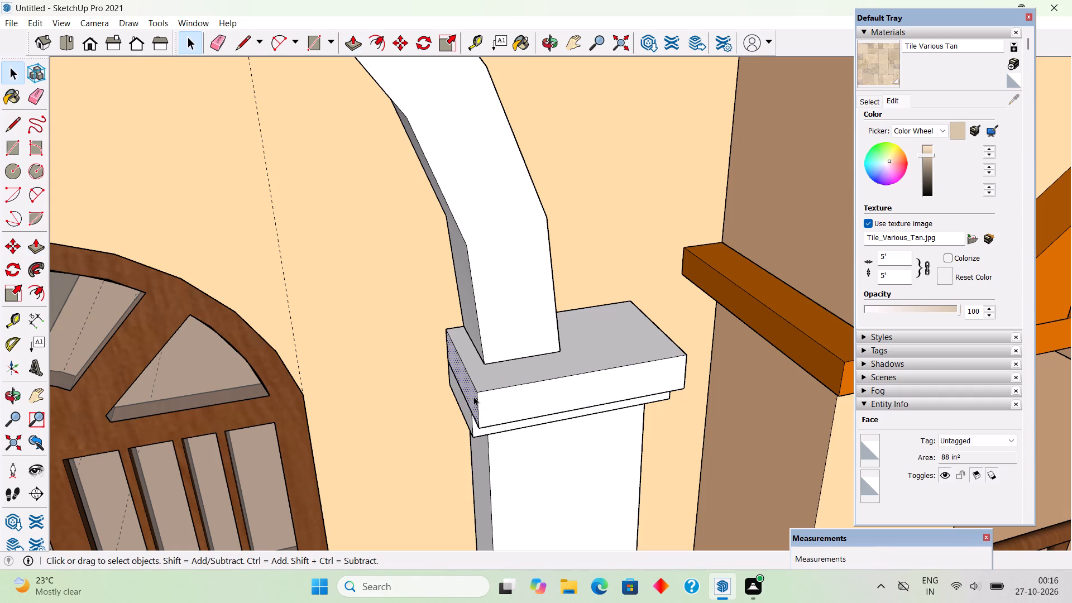
{"action": "key", "text": "p"}
{"action": "left_click", "coordinate": [473, 396]}
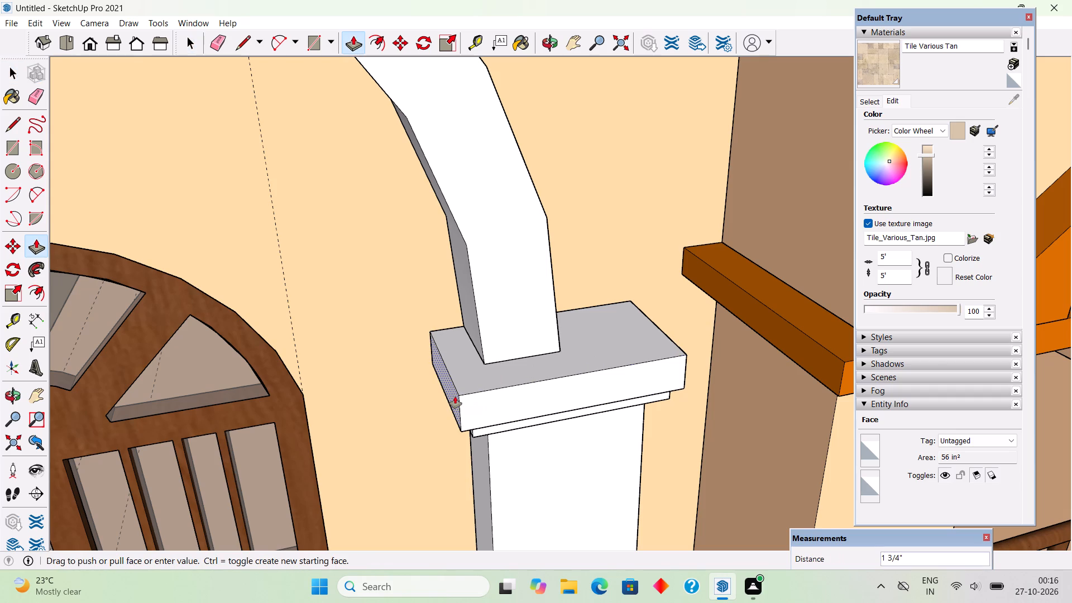
{"action": "type", "text": "3\""}
{"action": "key", "text": "Return"}
{"action": "middle_click_drag", "start_coordinate": [549, 393], "coordinate": [339, 329]}
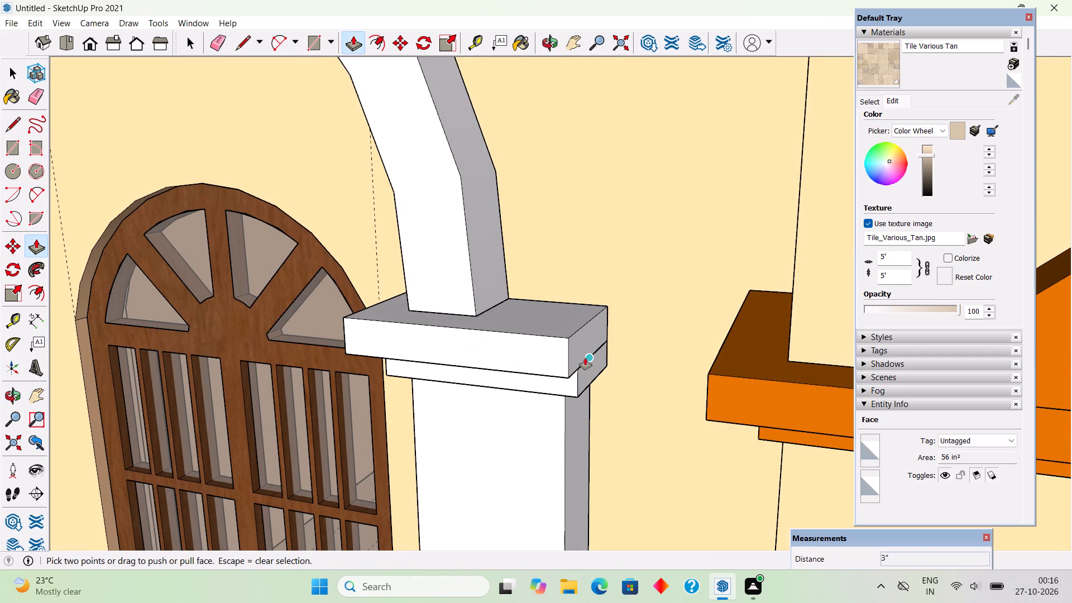
{"action": "key", "text": "space"}
{"action": "left_click", "coordinate": [582, 356]}
{"action": "key", "text": "p"}
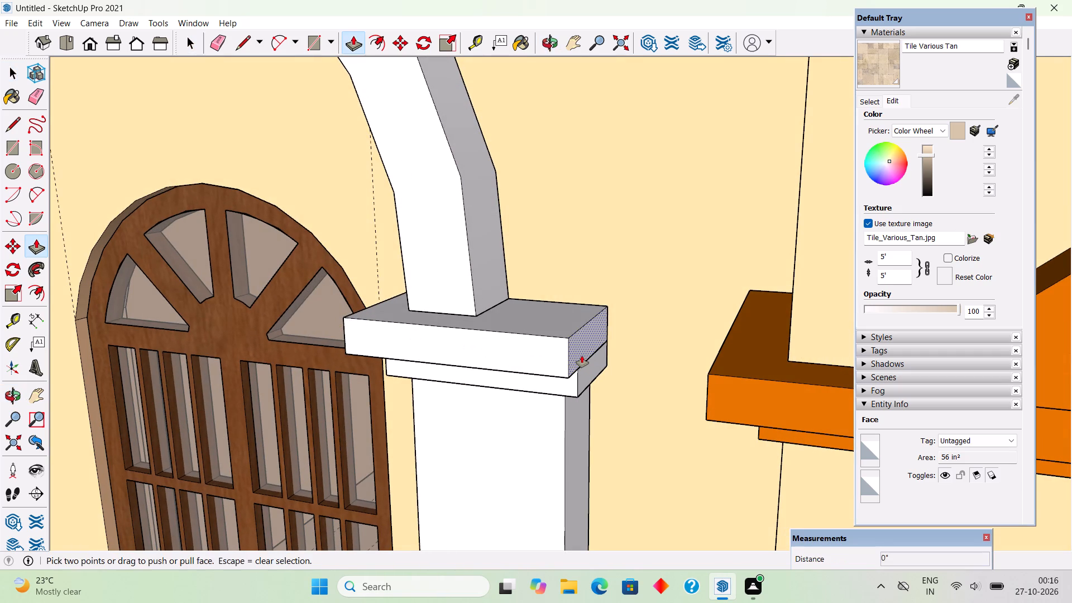
{"action": "left_click", "coordinate": [582, 356]}
{"action": "type", "text": "3\""}
{"action": "key", "text": "Return"}
Select all the connected geometry of the upper slab on the pillar nearer the balcony and make it a group.
{"action": "key", "text": "space"}
{"action": "triple_click", "coordinate": [602, 356]}
{"action": "right_click", "coordinate": [602, 356]}
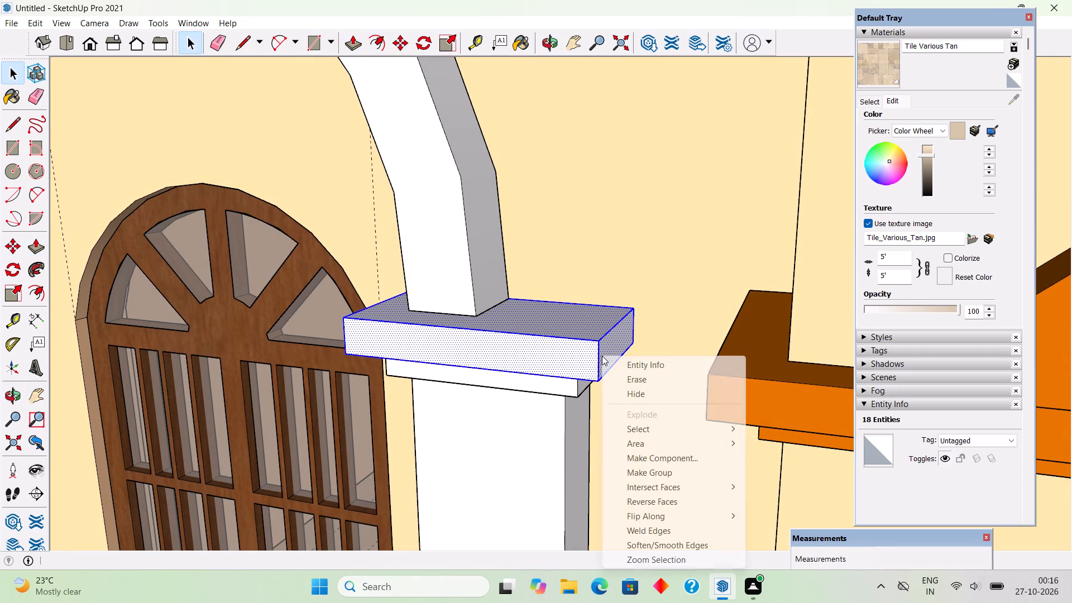
{"action": "left_click", "coordinate": [667, 469]}
Move the pillar farther from the balcony, together with both of its capital slabs, 6" toward the arched window.
{"action": "scroll", "coordinate": [655, 346], "scroll_direction": "down", "scroll_amount": 3}
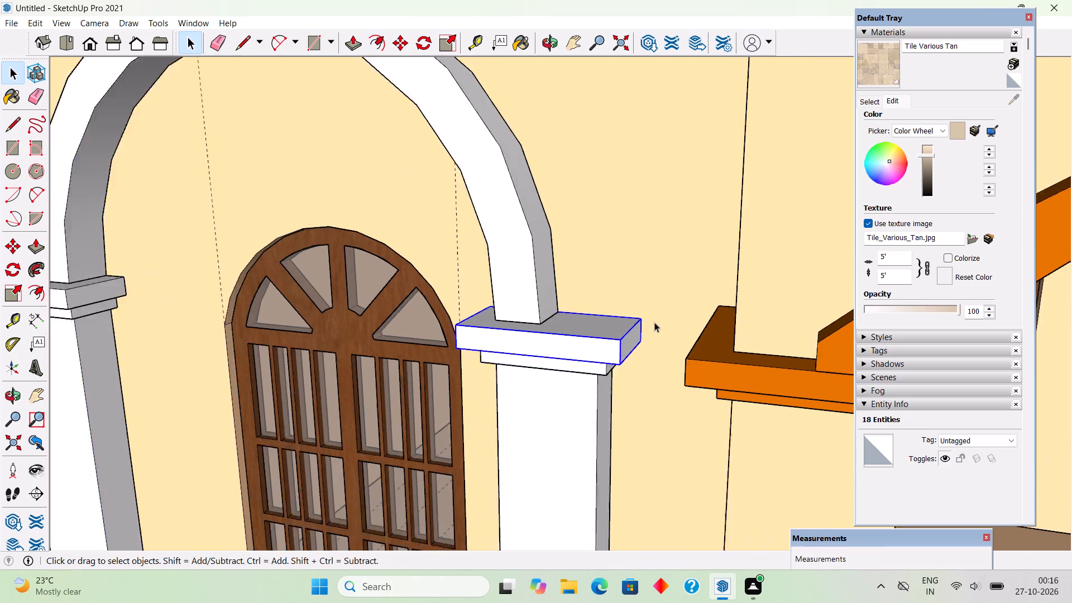
{"action": "scroll", "coordinate": [654, 322], "scroll_direction": "down", "scroll_amount": 8}
{"action": "middle_click_drag", "start_coordinate": [500, 347], "coordinate": [347, 335]}
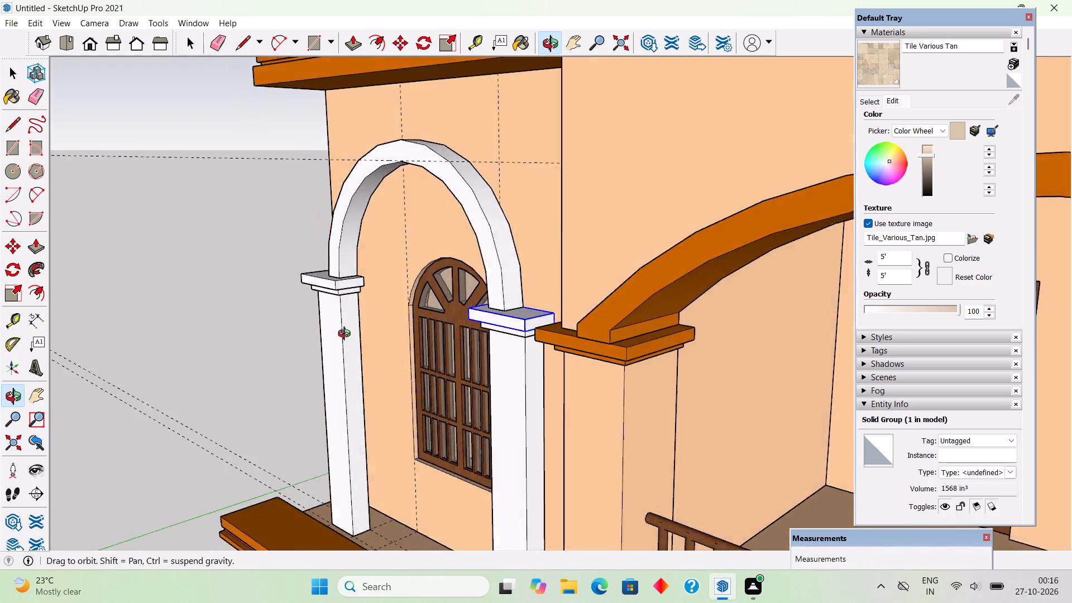
{"action": "middle_click_drag", "start_coordinate": [347, 335], "coordinate": [576, 328]}
{"action": "left_click", "coordinate": [253, 312]}
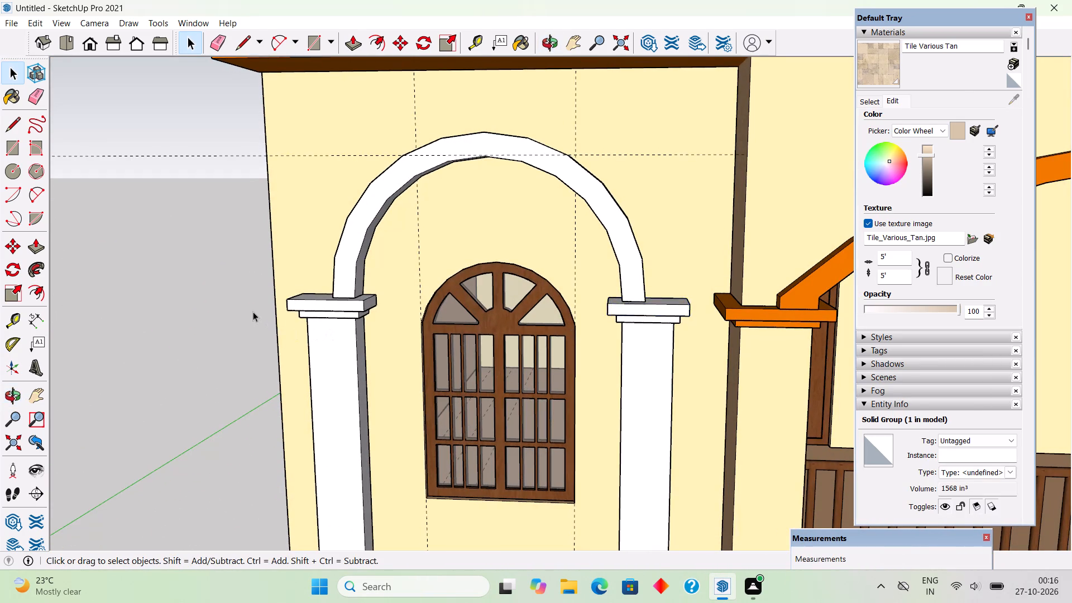
{"action": "scroll", "coordinate": [257, 309], "scroll_direction": "down", "scroll_amount": 11}
{"action": "middle_click_drag", "start_coordinate": [330, 366], "coordinate": [493, 365]}
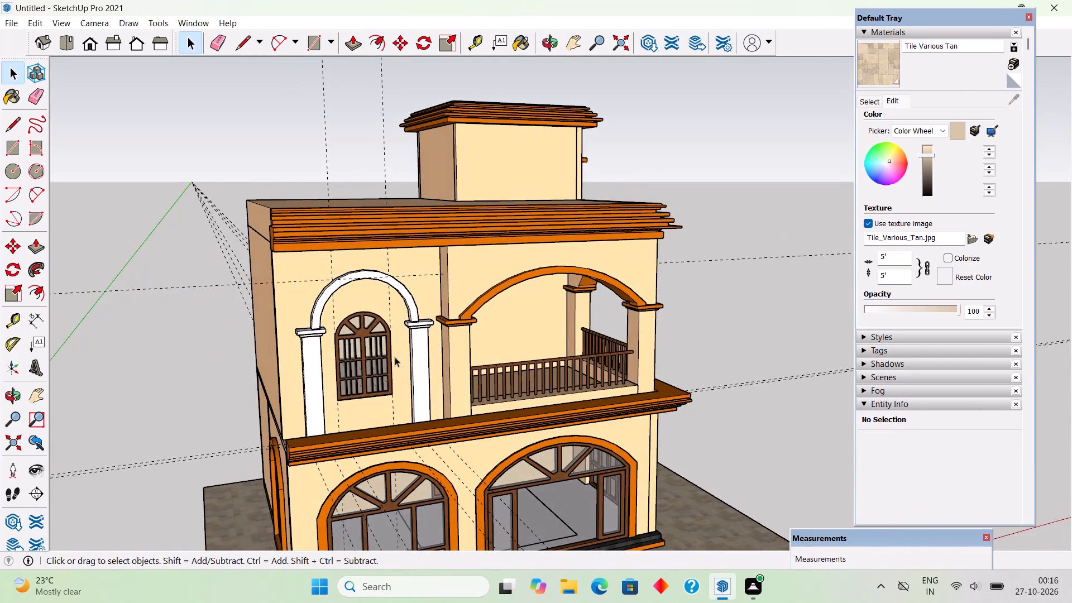
{"action": "scroll", "coordinate": [372, 357], "scroll_direction": "up", "scroll_amount": 5}
{"action": "scroll", "coordinate": [281, 362], "scroll_direction": "up", "scroll_amount": 3}
{"action": "left_click", "coordinate": [281, 362]}
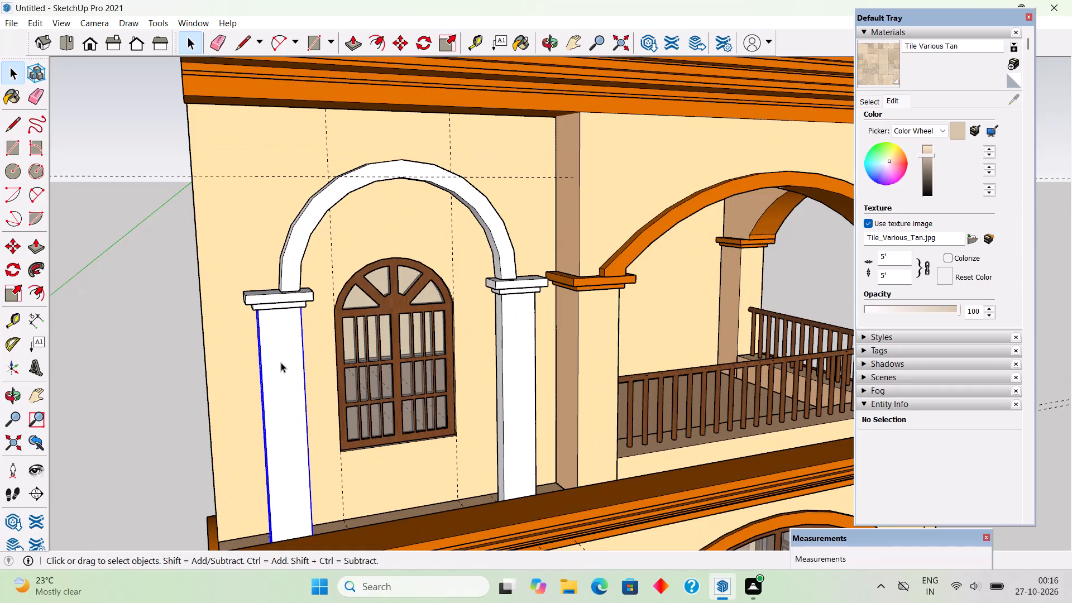
{"action": "scroll", "coordinate": [281, 362], "scroll_direction": "up", "scroll_amount": 5, "text": "ctrl"}
{"action": "left_click", "coordinate": [293, 269], "text": "ctrl"}
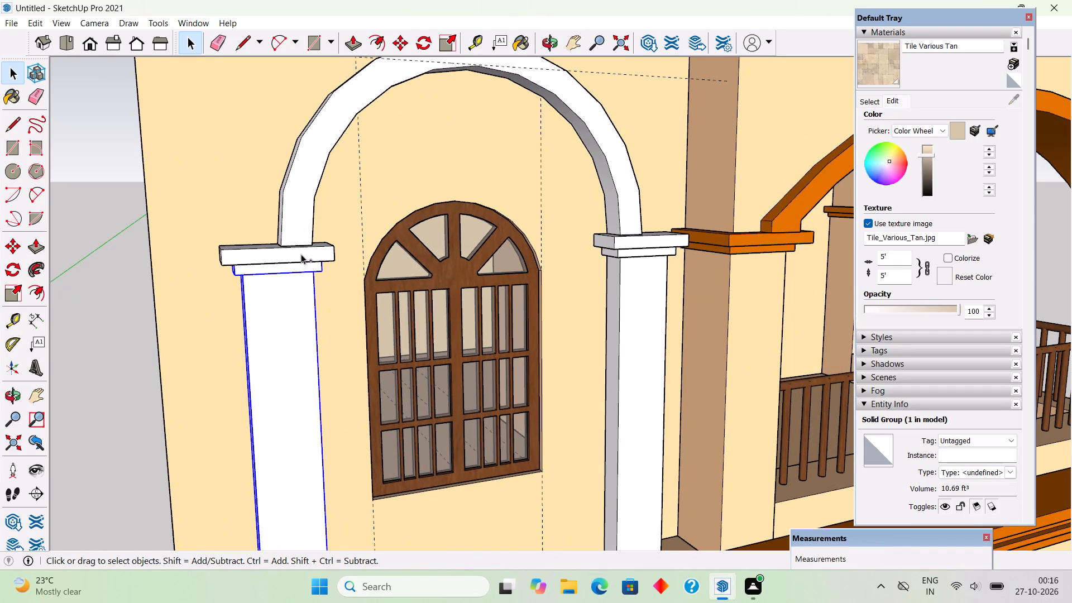
{"action": "left_click", "coordinate": [301, 254], "text": "ctrl"}
{"action": "key", "text": "m"}
{"action": "left_click", "coordinate": [304, 294]}
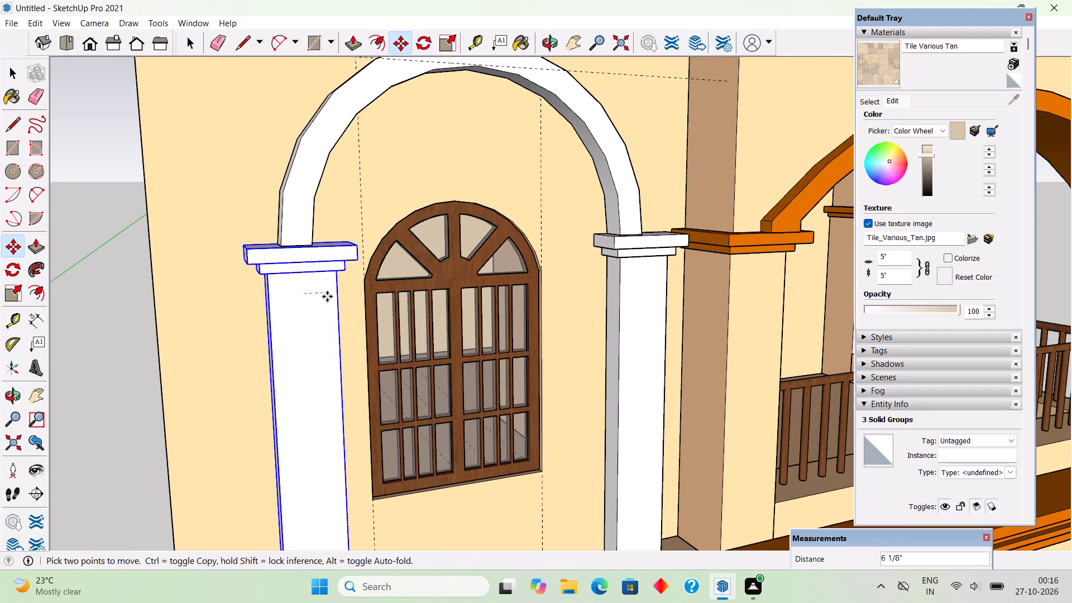
{"action": "type", "text": "6\""}
{"action": "key", "text": "Return"}
{"action": "key", "text": "space"}
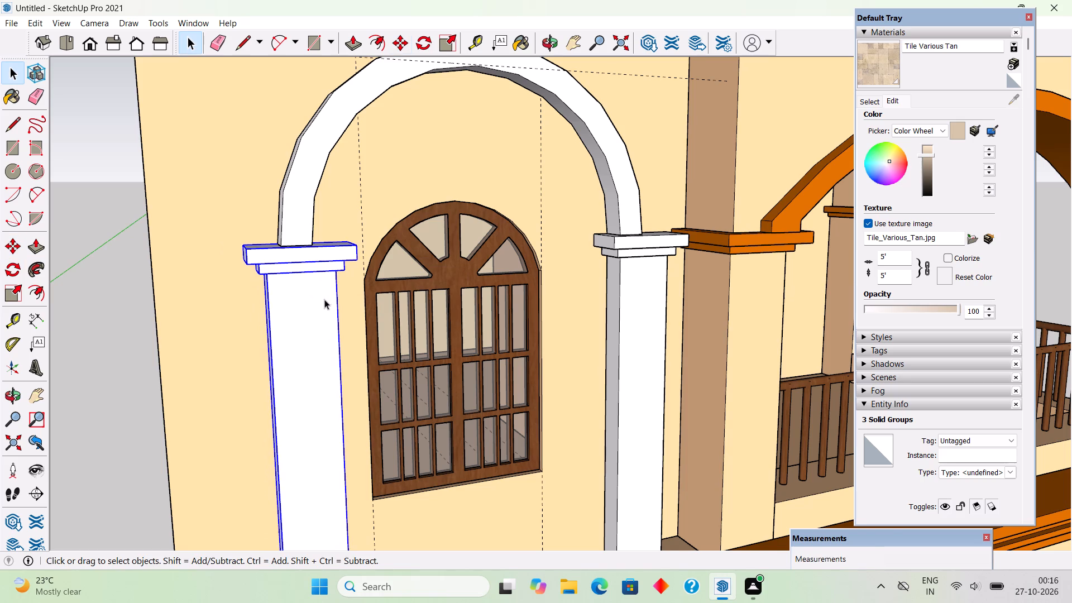
Move the pillar nearer the balcony, together with both of its capital slabs, 6" toward the arched window.
{"action": "scroll", "coordinate": [324, 304], "scroll_direction": "down", "scroll_amount": 4}
{"action": "middle_click_drag", "start_coordinate": [588, 305], "coordinate": [482, 307]}
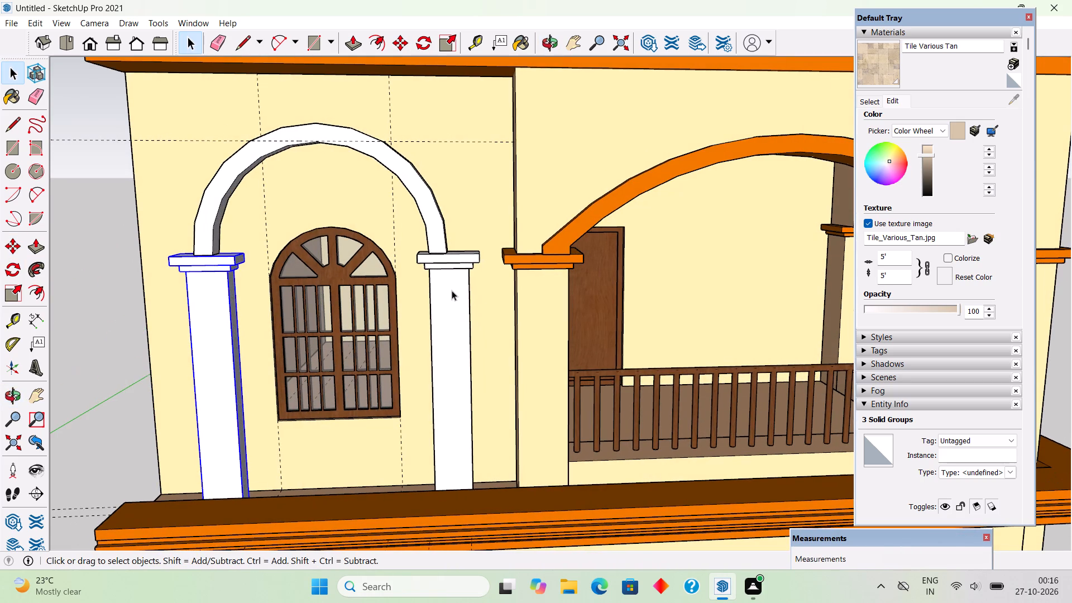
{"action": "left_click", "coordinate": [452, 290]}
{"action": "left_click", "coordinate": [452, 264], "text": "ctrl"}
{"action": "scroll", "coordinate": [452, 264], "scroll_direction": "up", "scroll_amount": 4, "text": "ctrl"}
{"action": "left_click", "coordinate": [453, 267], "text": "ctrl"}
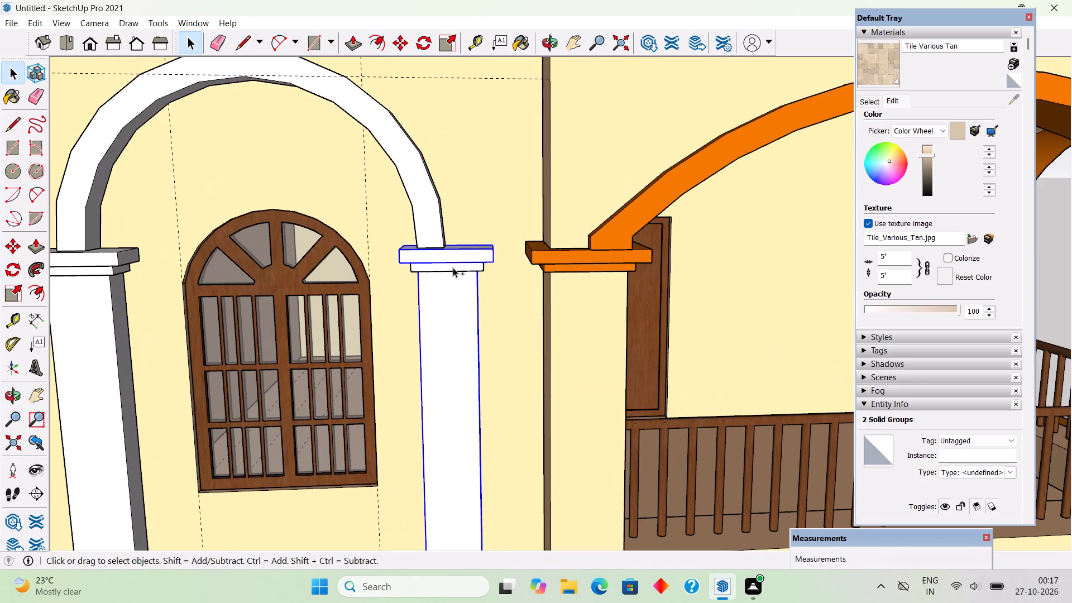
{"action": "key", "text": "m"}
{"action": "left_click", "coordinate": [453, 271]}
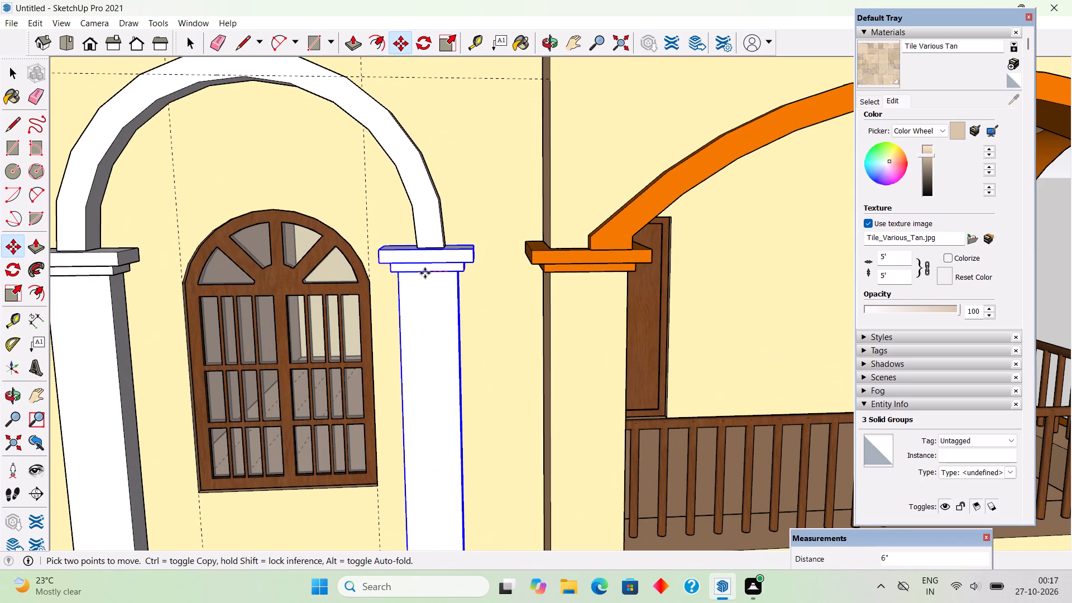
{"action": "key", "text": "6"}
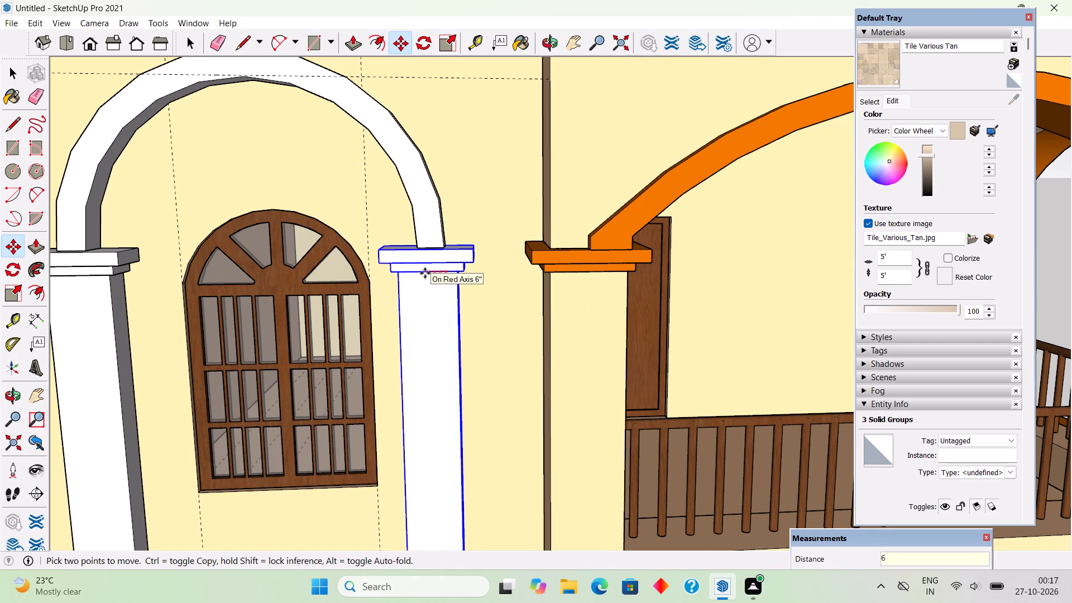
{"action": "key", "text": "shift+quotedbl"}
{"action": "key", "text": "Return"}
{"action": "key", "text": "space"}
{"action": "scroll", "coordinate": [461, 276], "scroll_direction": "down", "scroll_amount": 6}
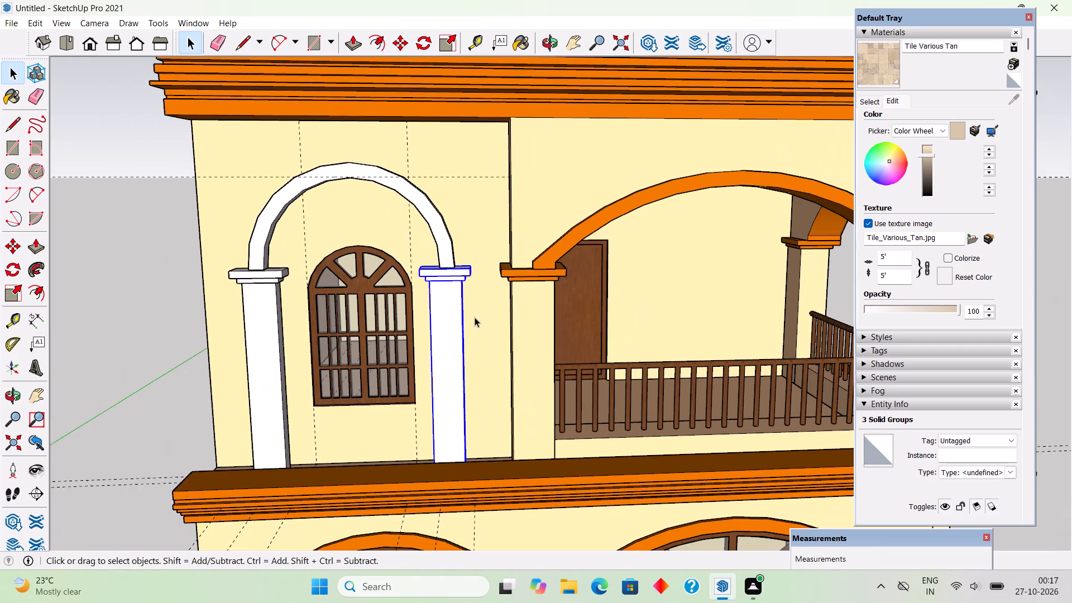
{"action": "middle_click_drag", "start_coordinate": [471, 355], "coordinate": [488, 341]}
{"action": "left_click", "coordinate": [156, 269]}
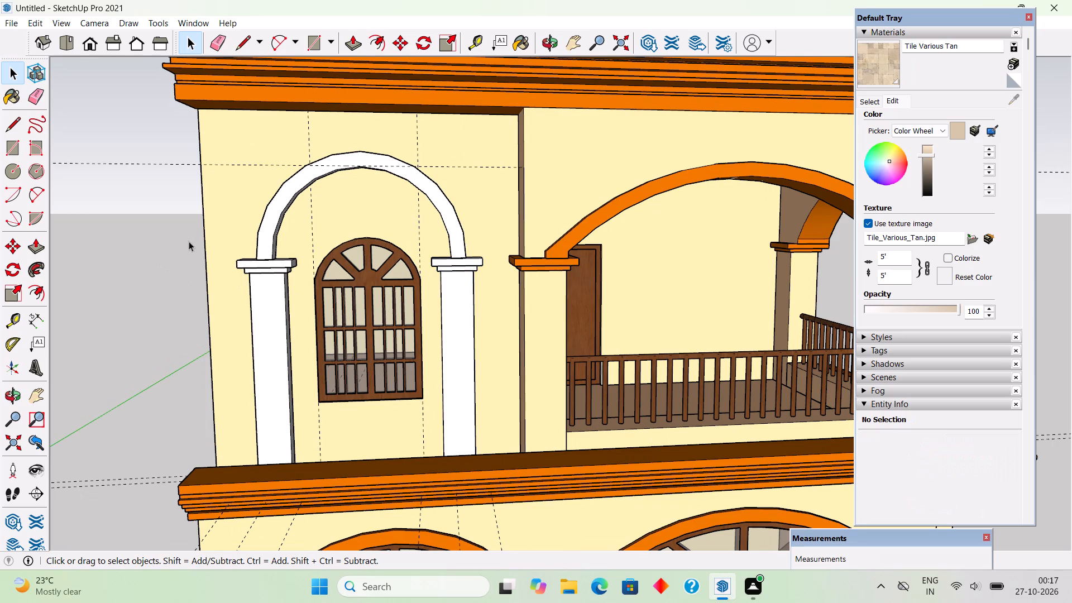
Extend the white arch over the upper arched window backward by pulling its rear face to the house wall.
{"action": "middle_click_drag", "start_coordinate": [205, 227], "coordinate": [490, 293]}
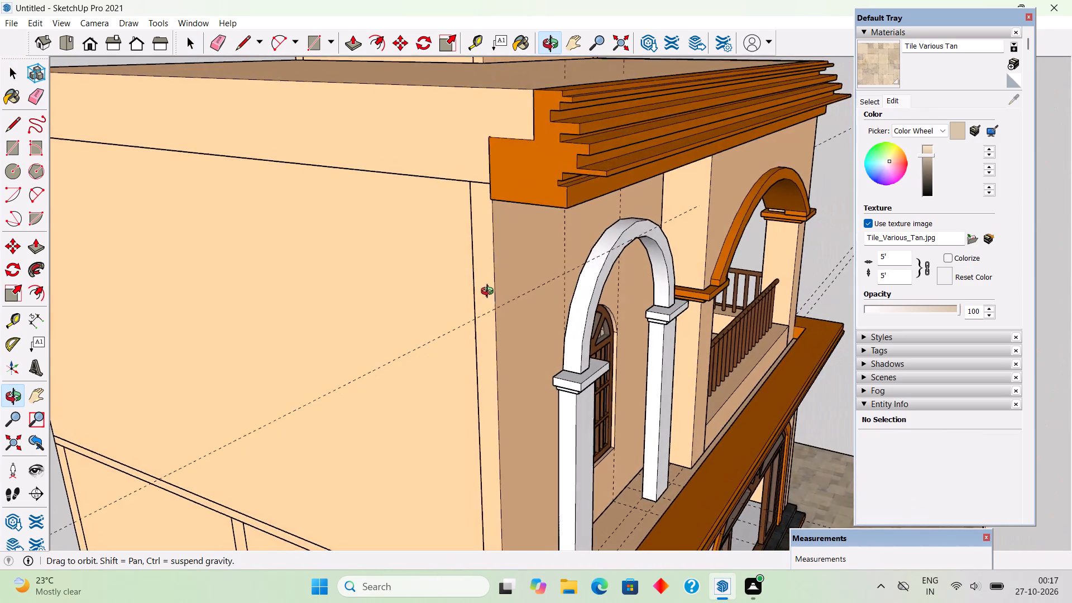
{"action": "middle_click_drag", "start_coordinate": [490, 293], "coordinate": [494, 271]}
{"action": "middle_click_drag", "start_coordinate": [577, 286], "coordinate": [663, 311]}
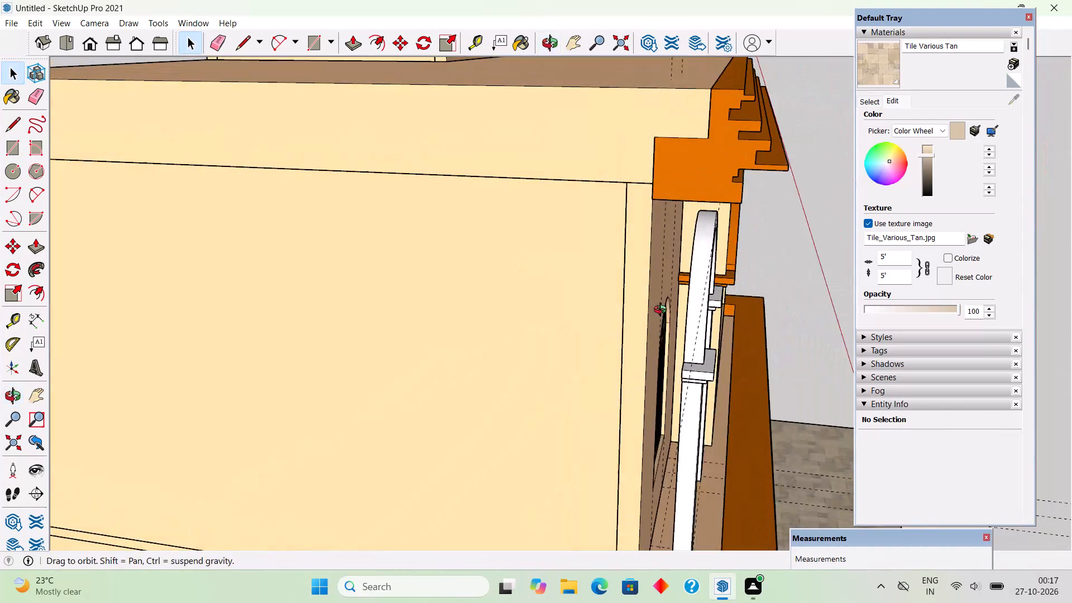
{"action": "middle_click_drag", "start_coordinate": [663, 311], "coordinate": [672, 311]}
{"action": "scroll", "coordinate": [697, 305], "scroll_direction": "up", "scroll_amount": 12}
{"action": "middle_click_drag", "start_coordinate": [712, 333], "coordinate": [782, 339]}
{"action": "triple_click", "coordinate": [679, 332]}
{"action": "left_click", "coordinate": [675, 325]}
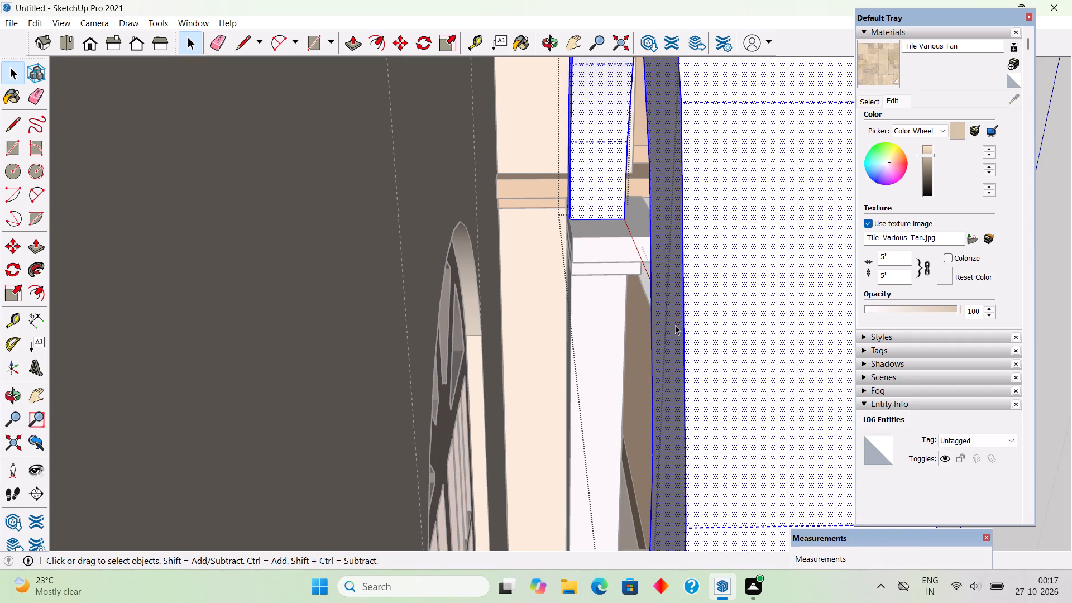
{"action": "key", "text": "p"}
{"action": "left_click", "coordinate": [675, 325]}
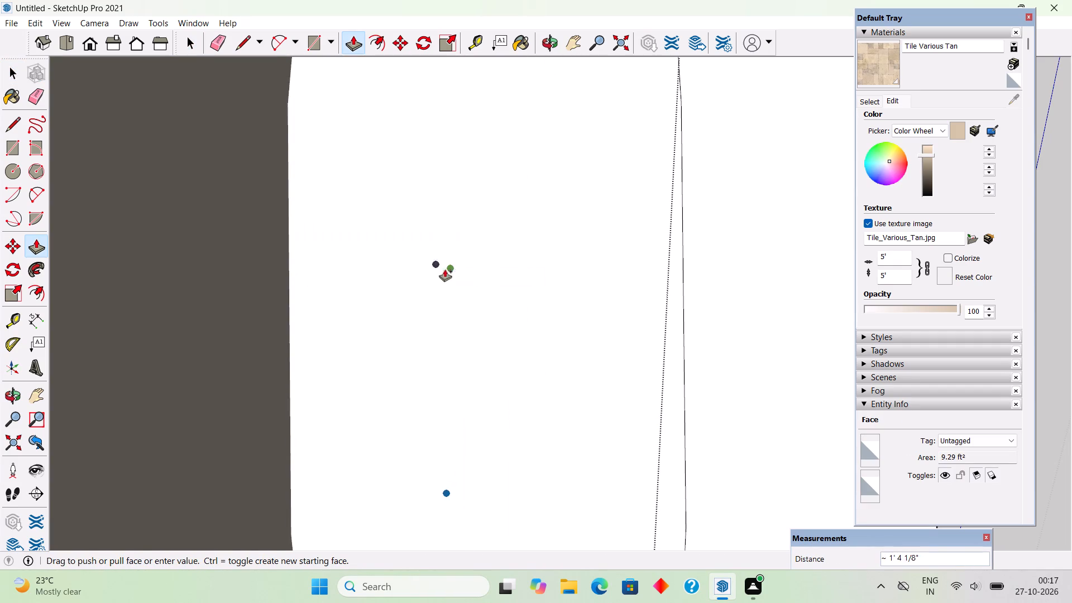
{"action": "left_click", "coordinate": [281, 270]}
{"action": "scroll", "coordinate": [420, 338], "scroll_direction": "down", "scroll_amount": 10}
{"action": "key", "text": "space"}
{"action": "scroll", "coordinate": [432, 350], "scroll_direction": "down", "scroll_amount": 11}
{"action": "left_click", "coordinate": [666, 262]}
Extrude the underside of the arch's rear extension down 10' 1" to the ledge behind the pillar nearer the balcony.
{"action": "middle_click_drag", "start_coordinate": [644, 346], "coordinate": [640, 282]}
{"action": "middle_click_drag", "start_coordinate": [486, 207], "coordinate": [281, 171]}
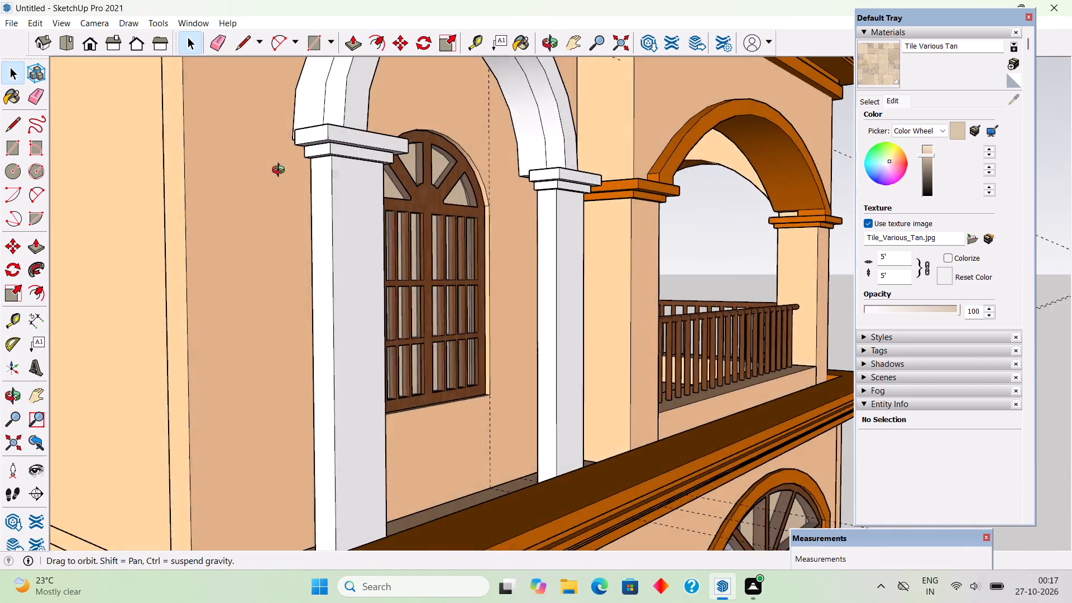
{"action": "middle_click_drag", "start_coordinate": [281, 171], "coordinate": [404, 154]}
{"action": "scroll", "coordinate": [497, 180], "scroll_direction": "up", "scroll_amount": 8}
{"action": "triple_click", "coordinate": [513, 179]}
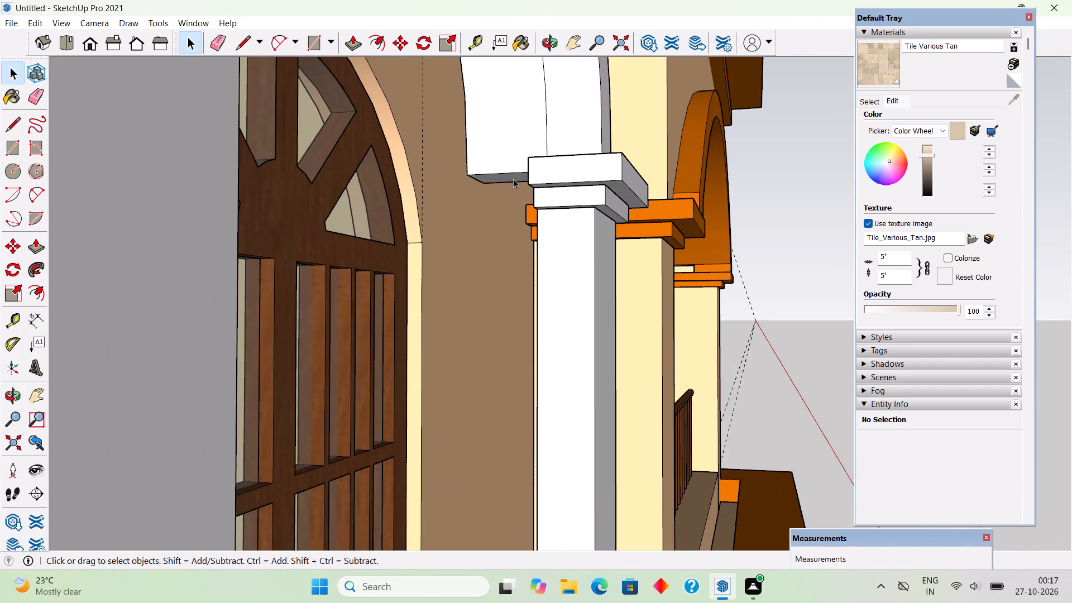
{"action": "left_click", "coordinate": [513, 179]}
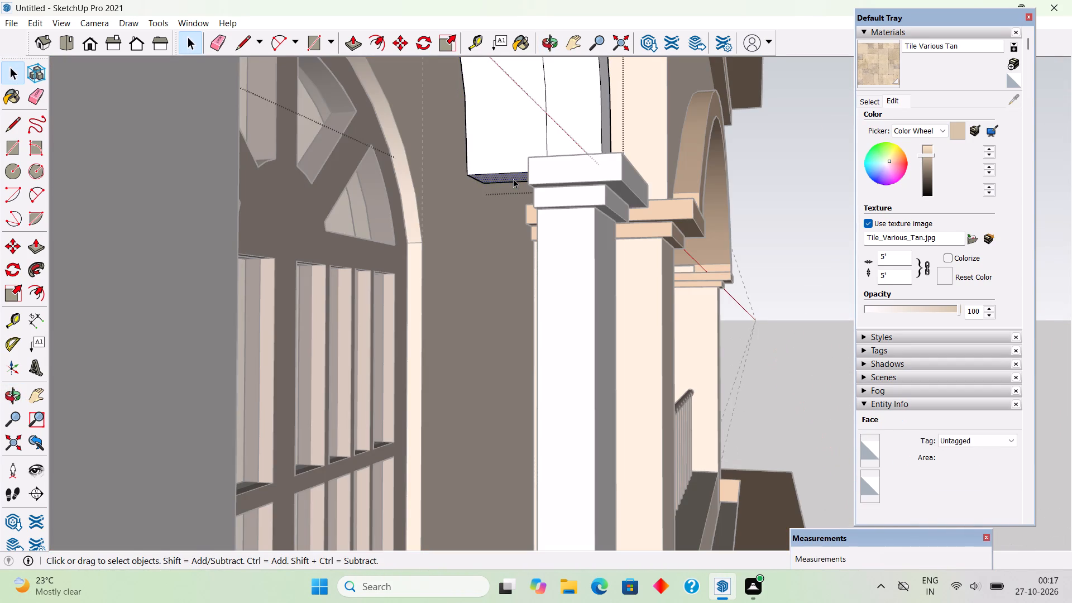
{"action": "key", "text": "p"}
{"action": "left_click", "coordinate": [513, 179]}
{"action": "scroll", "coordinate": [506, 259], "scroll_direction": "down", "scroll_amount": 10}
{"action": "scroll", "coordinate": [515, 360], "scroll_direction": "down", "scroll_amount": 1}
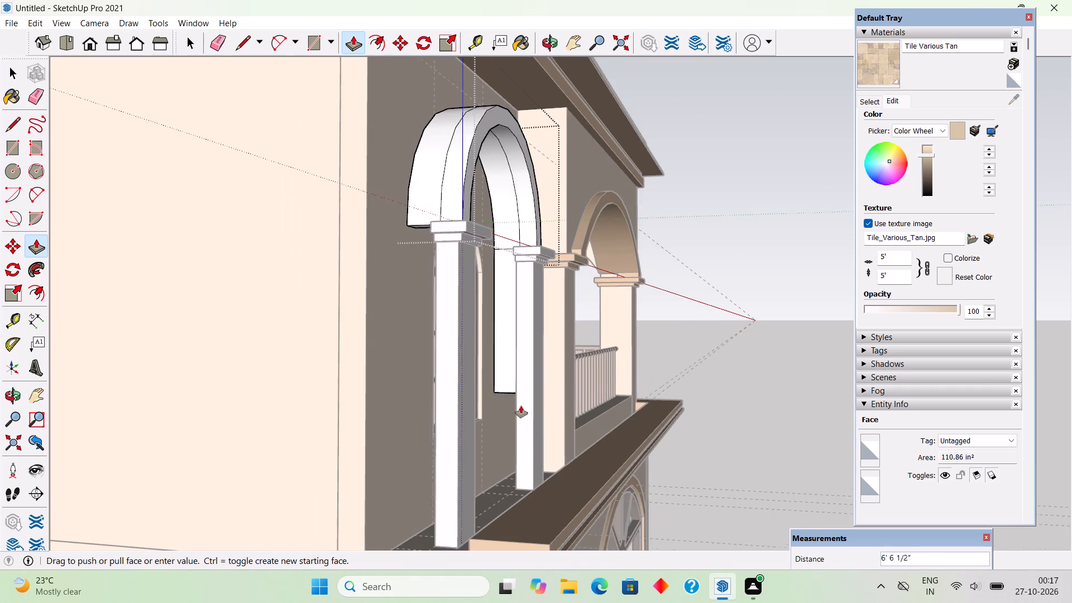
{"action": "scroll", "coordinate": [521, 406], "scroll_direction": "down", "scroll_amount": 1}
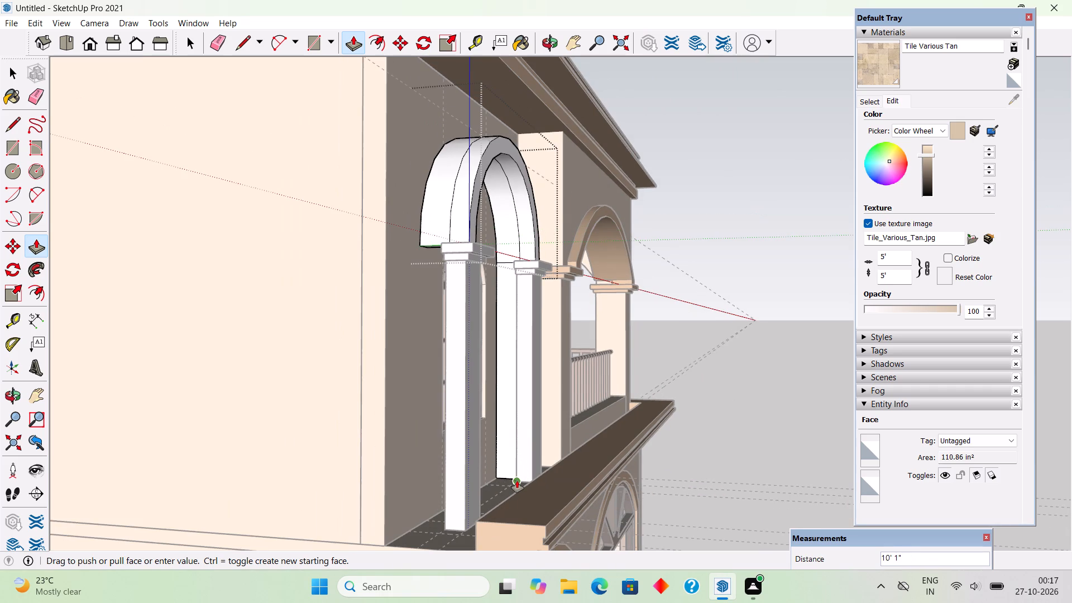
{"action": "left_click", "coordinate": [517, 481]}
{"action": "key", "text": "space"}
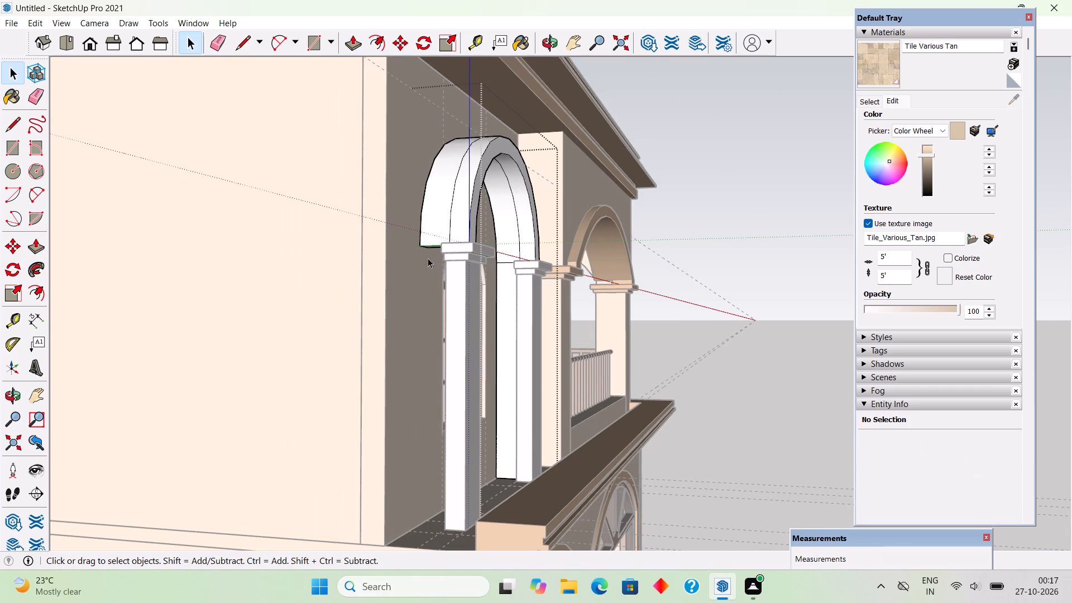
Extrude the arch's other rear underside down 10' 1" to the ledge behind the pillar farther from the balcony, and leave the arch group.
{"action": "middle_click_drag", "start_coordinate": [428, 246], "coordinate": [466, 175]}
{"action": "left_click", "coordinate": [488, 157]}
{"action": "scroll", "coordinate": [491, 161], "scroll_direction": "up", "scroll_amount": 2}
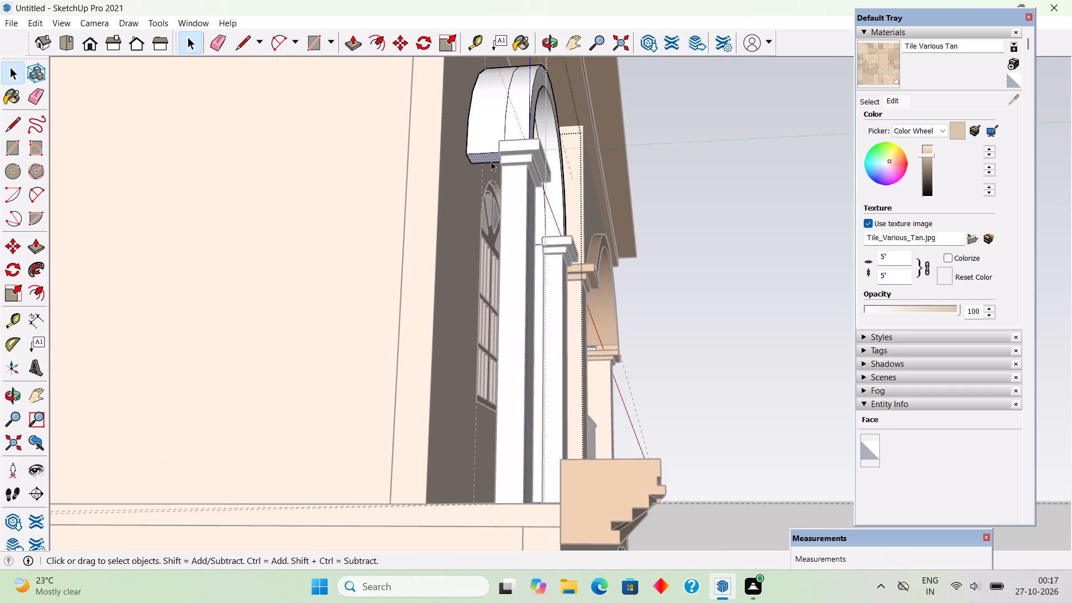
{"action": "scroll", "coordinate": [491, 161], "scroll_direction": "up", "scroll_amount": 1}
{"action": "key", "text": "p"}
{"action": "left_click", "coordinate": [490, 155]}
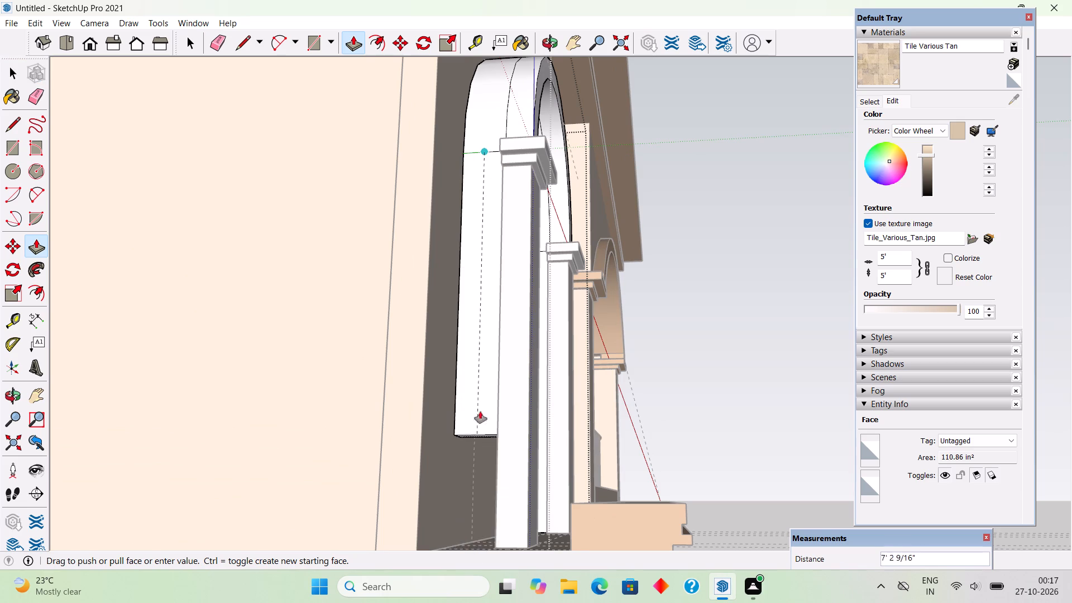
{"action": "scroll", "coordinate": [479, 406], "scroll_direction": "down", "scroll_amount": 5}
{"action": "scroll", "coordinate": [497, 489], "scroll_direction": "up", "scroll_amount": 3}
{"action": "middle_click_drag", "start_coordinate": [498, 501], "coordinate": [506, 552]}
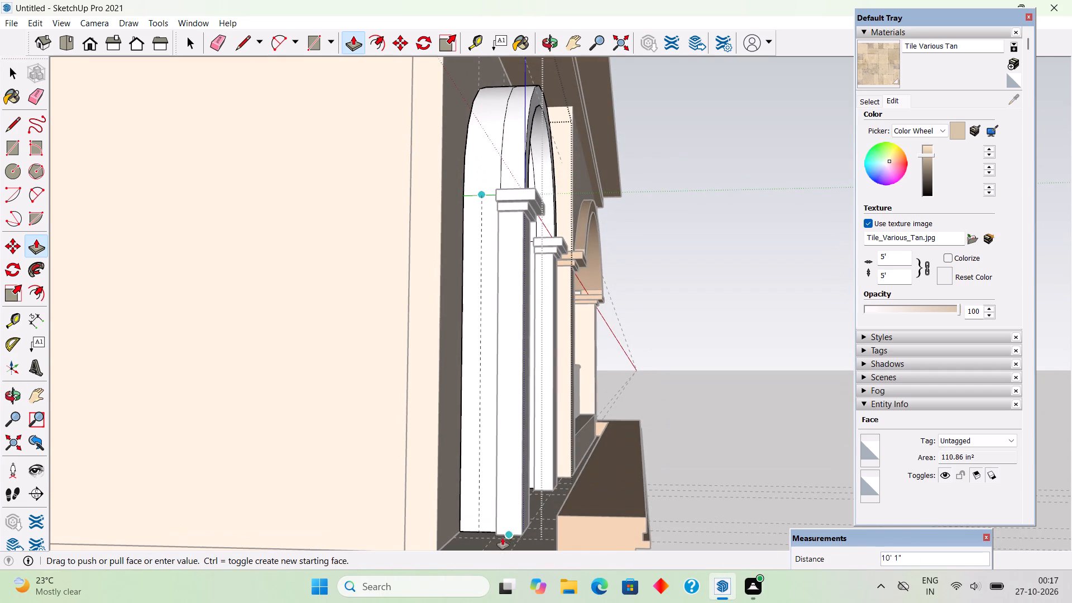
{"action": "scroll", "coordinate": [496, 351], "scroll_direction": "down", "scroll_amount": 5}
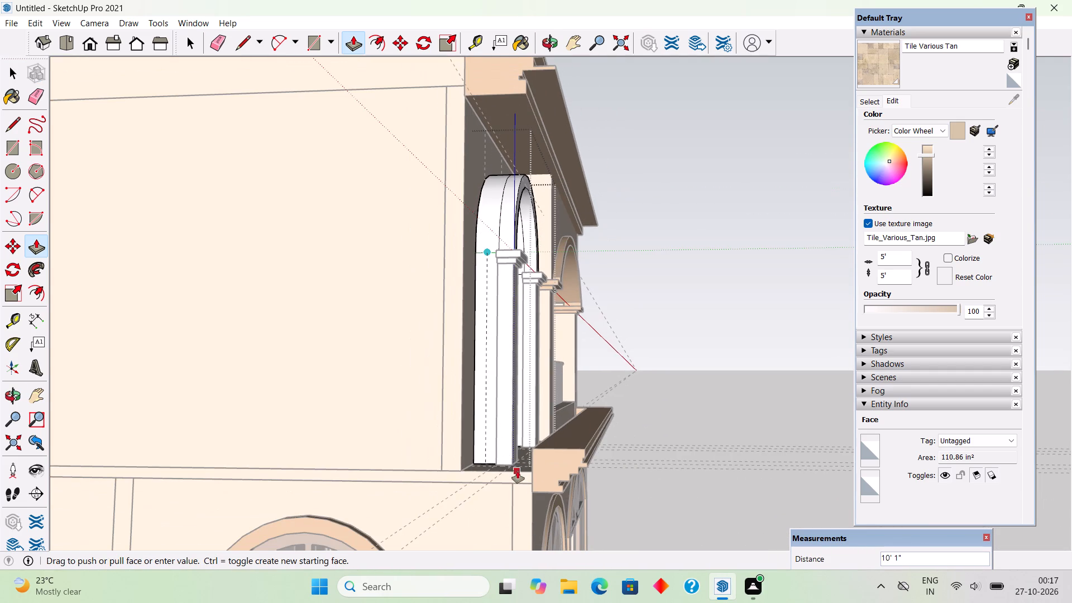
{"action": "left_click", "coordinate": [516, 470]}
{"action": "key", "text": "space"}
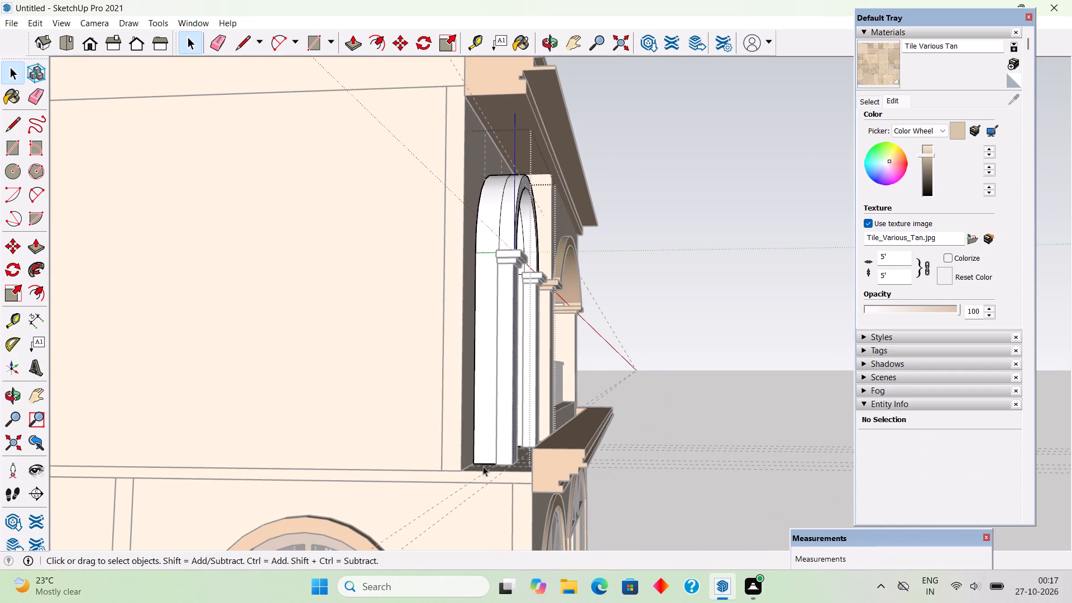
{"action": "scroll", "coordinate": [480, 476], "scroll_direction": "up", "scroll_amount": 5}
{"action": "scroll", "coordinate": [525, 444], "scroll_direction": "up", "scroll_amount": 11}
{"action": "middle_click_drag", "start_coordinate": [471, 438], "coordinate": [489, 429]}
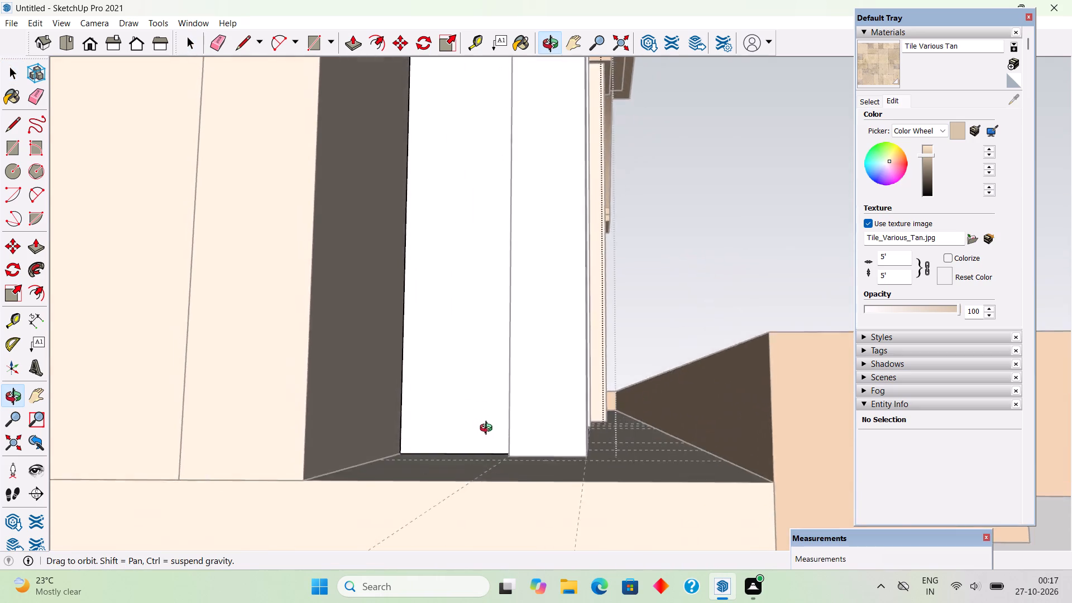
{"action": "middle_click_drag", "start_coordinate": [489, 429], "coordinate": [497, 453]}
{"action": "scroll", "coordinate": [496, 451], "scroll_direction": "up", "scroll_amount": 7}
{"action": "middle_click_drag", "start_coordinate": [496, 460], "coordinate": [422, 491]}
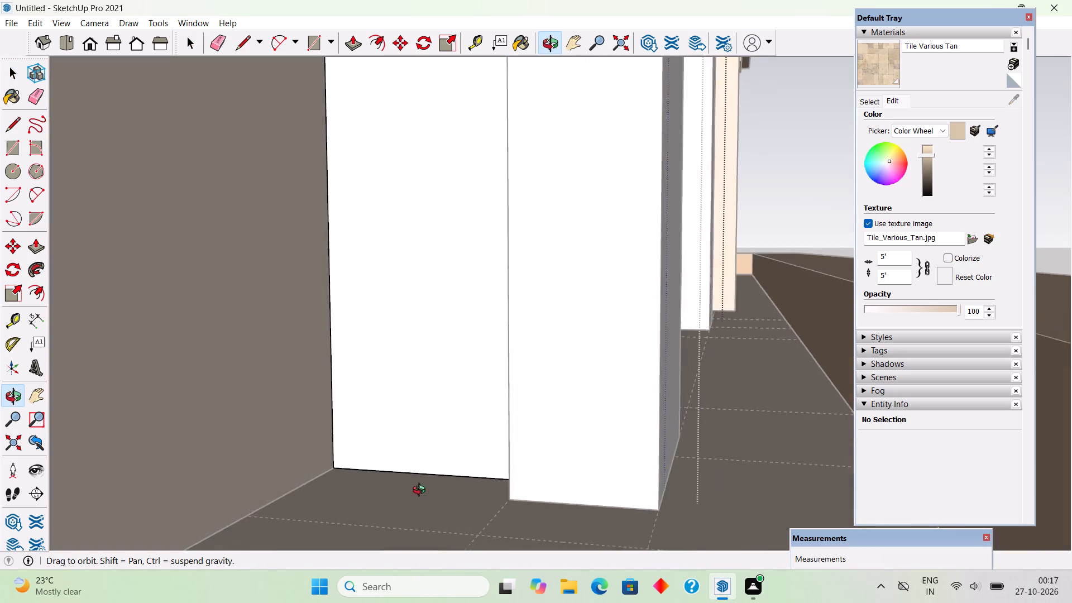
{"action": "middle_click_drag", "start_coordinate": [422, 491], "coordinate": [395, 470]}
{"action": "key", "text": "space"}
{"action": "scroll", "coordinate": [422, 409], "scroll_direction": "down", "scroll_amount": 19}
{"action": "scroll", "coordinate": [532, 403], "scroll_direction": "down", "scroll_amount": 6}
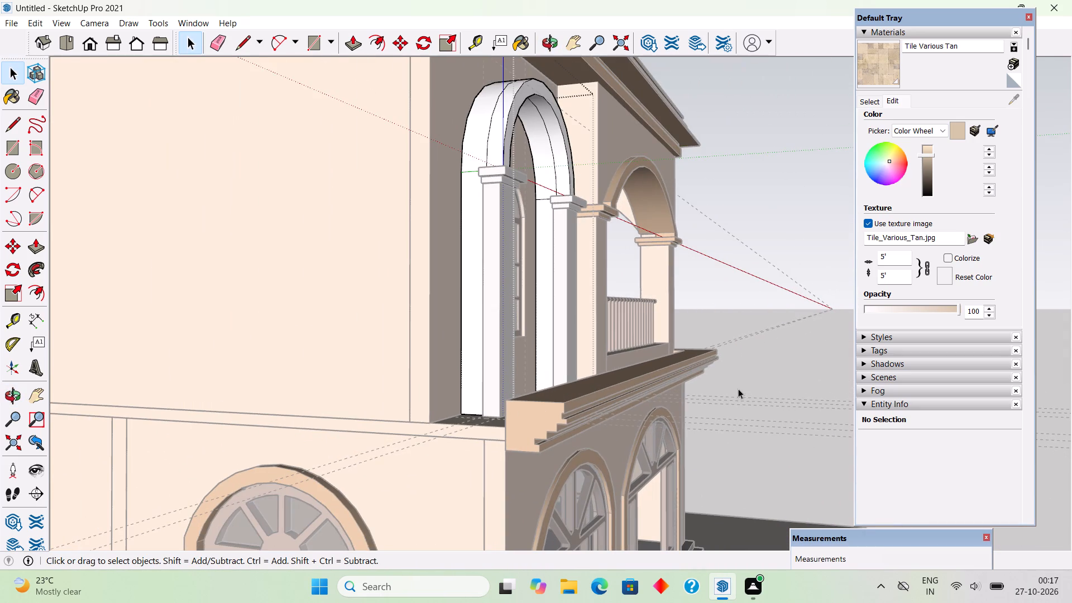
{"action": "left_click", "coordinate": [765, 383]}
Examine the pillars, capitals and deepened arch around the upper window from the front and both sides.
{"action": "middle_click_drag", "start_coordinate": [664, 365], "coordinate": [216, 288]}
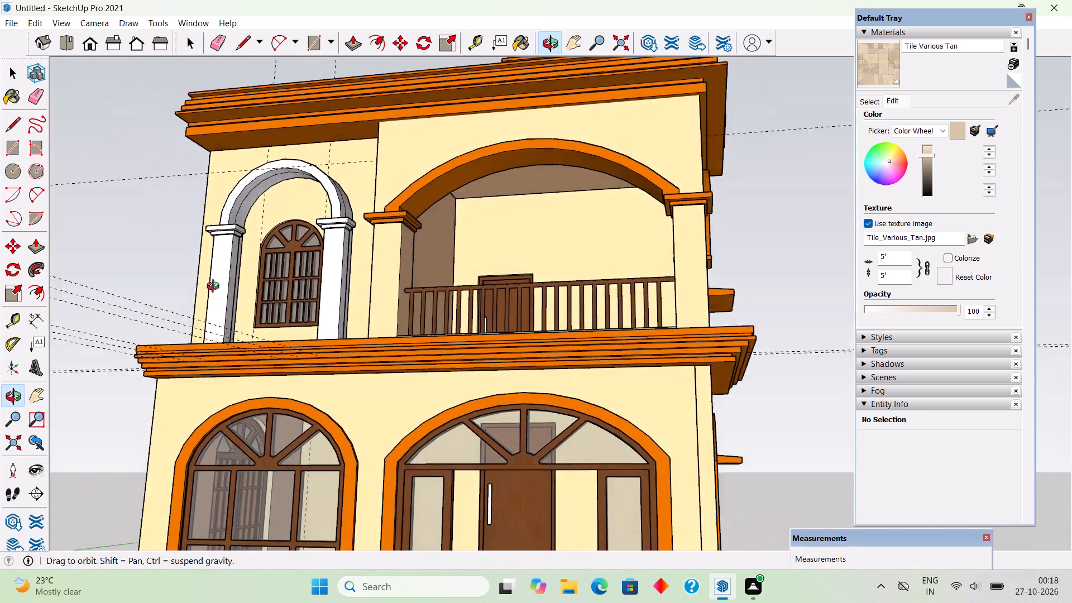
{"action": "middle_click_drag", "start_coordinate": [216, 288], "coordinate": [214, 283]}
{"action": "scroll", "coordinate": [214, 283], "scroll_direction": "up", "scroll_amount": 4}
{"action": "middle_click_drag", "start_coordinate": [226, 274], "coordinate": [95, 328]}
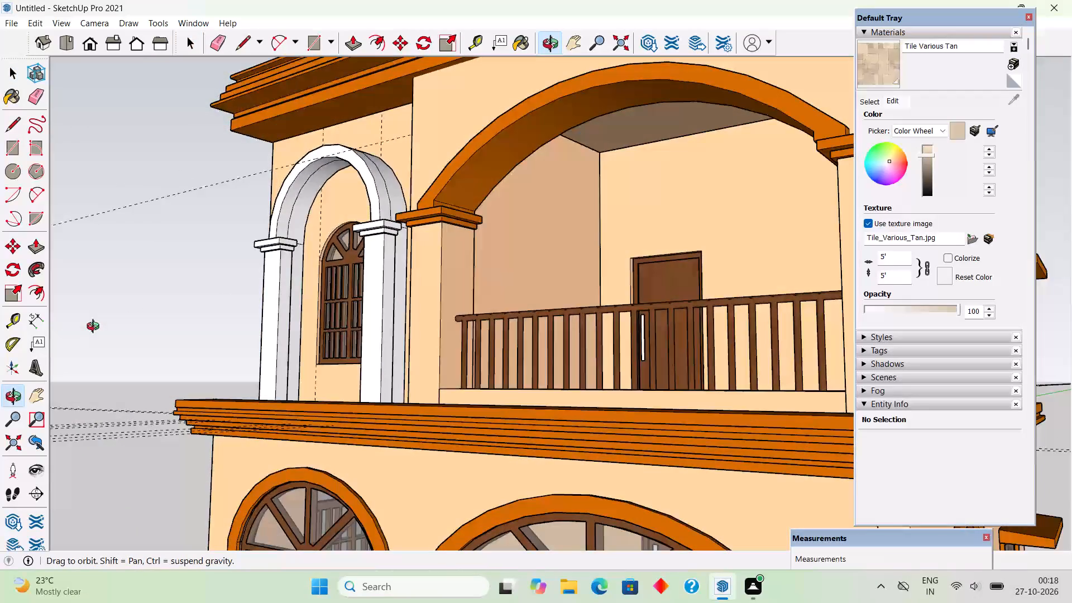
{"action": "middle_click_drag", "start_coordinate": [95, 328], "coordinate": [280, 342]}
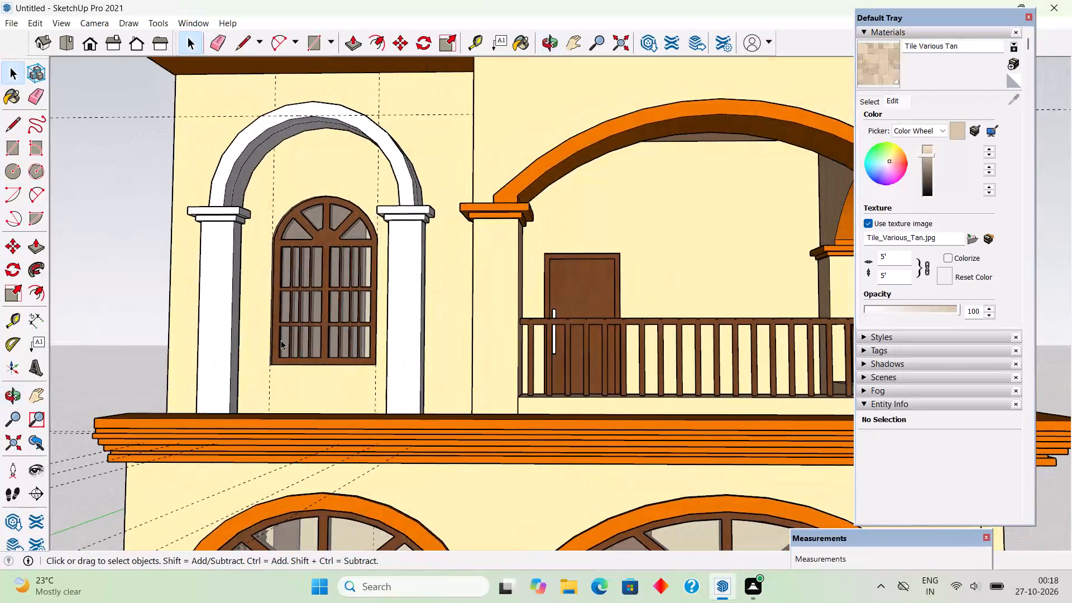
{"action": "middle_click_drag", "start_coordinate": [318, 340], "coordinate": [418, 370]}
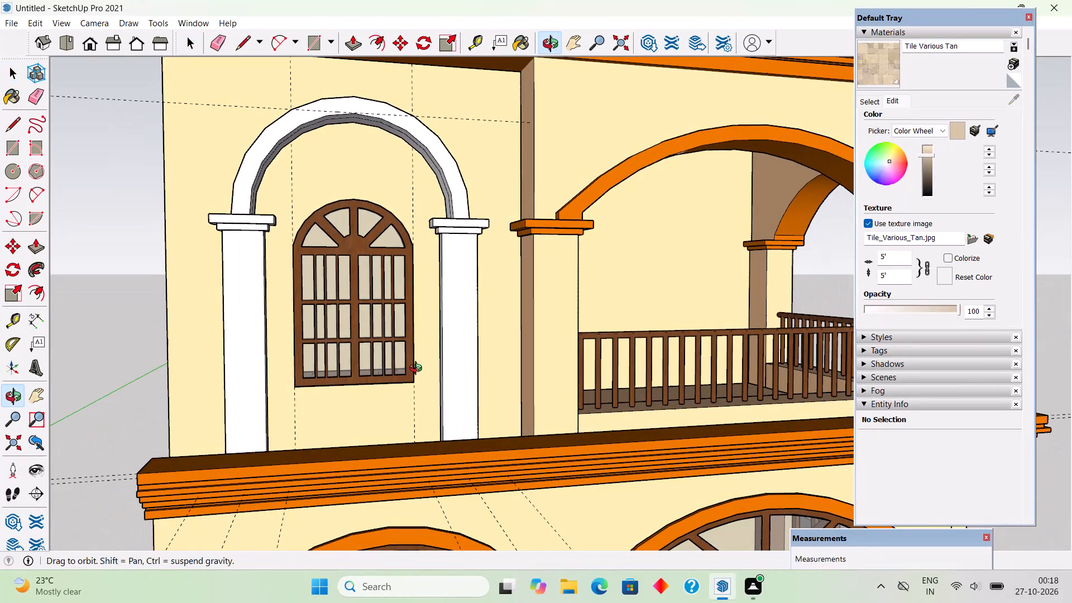
{"action": "middle_click_drag", "start_coordinate": [418, 370], "coordinate": [448, 388]}
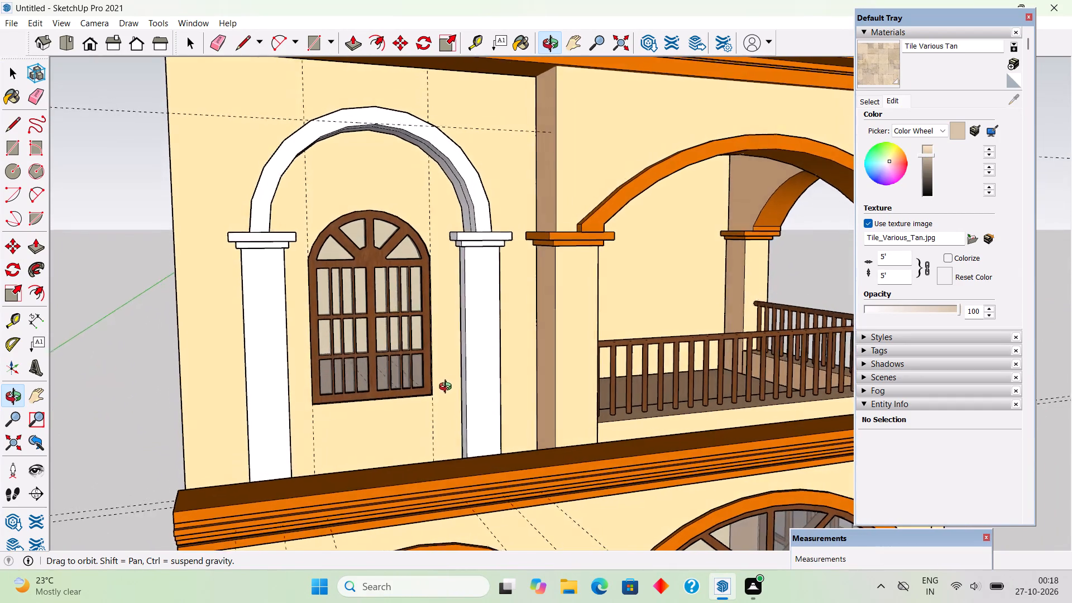
{"action": "middle_click_drag", "start_coordinate": [448, 388], "coordinate": [360, 418]}
Push the window-side face of the upper capital slab on the pillar farther from the balcony inward by 11".
{"action": "scroll", "coordinate": [223, 276], "scroll_direction": "up", "scroll_amount": 10}
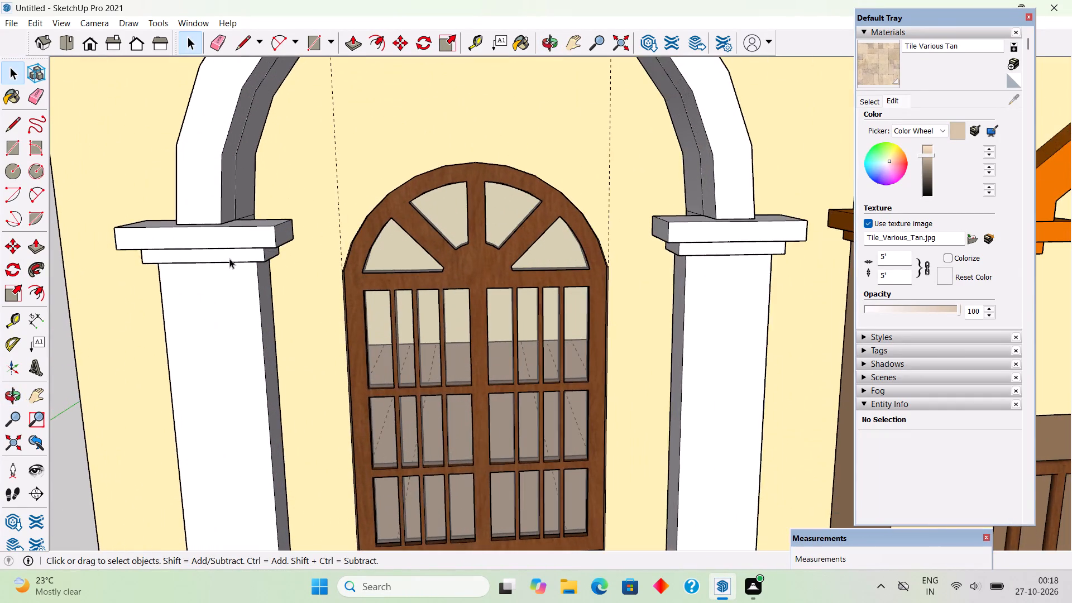
{"action": "scroll", "coordinate": [238, 236], "scroll_direction": "up", "scroll_amount": 3}
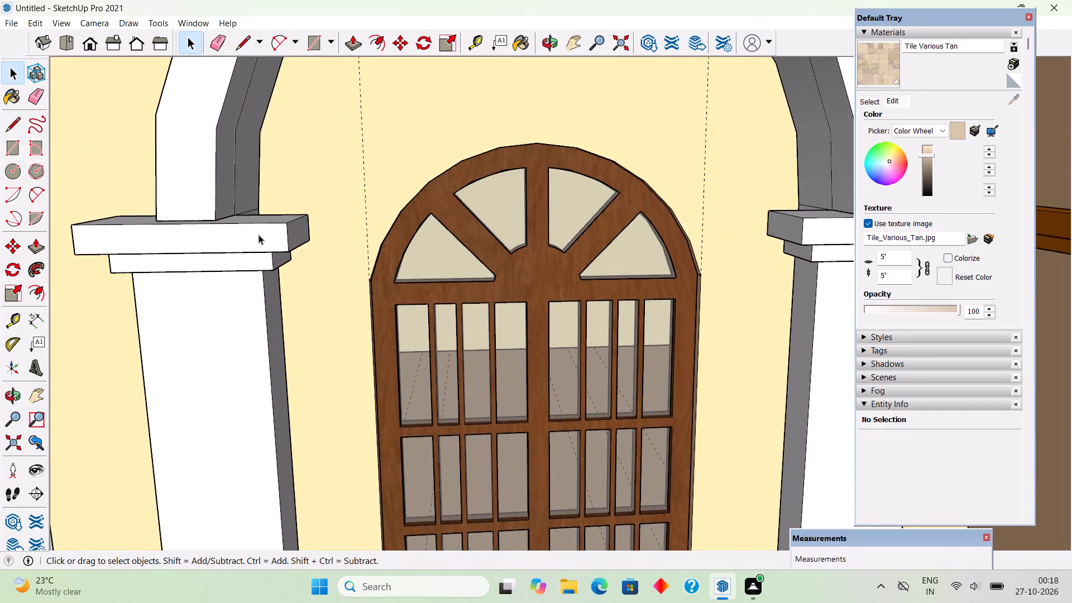
{"action": "triple_click", "coordinate": [259, 234]}
{"action": "key", "text": "p"}
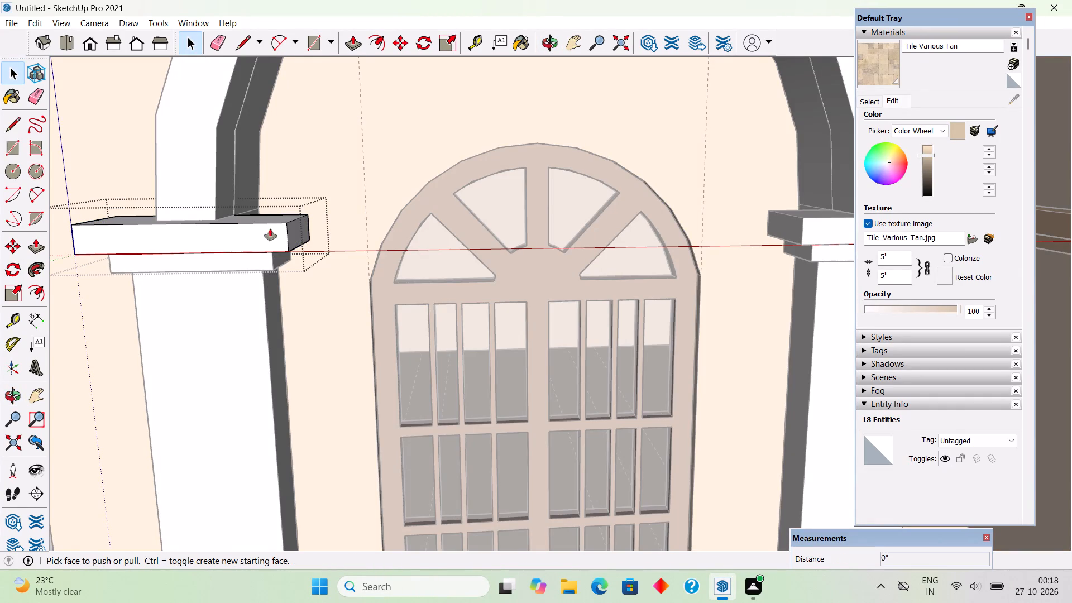
{"action": "left_click", "coordinate": [297, 231]}
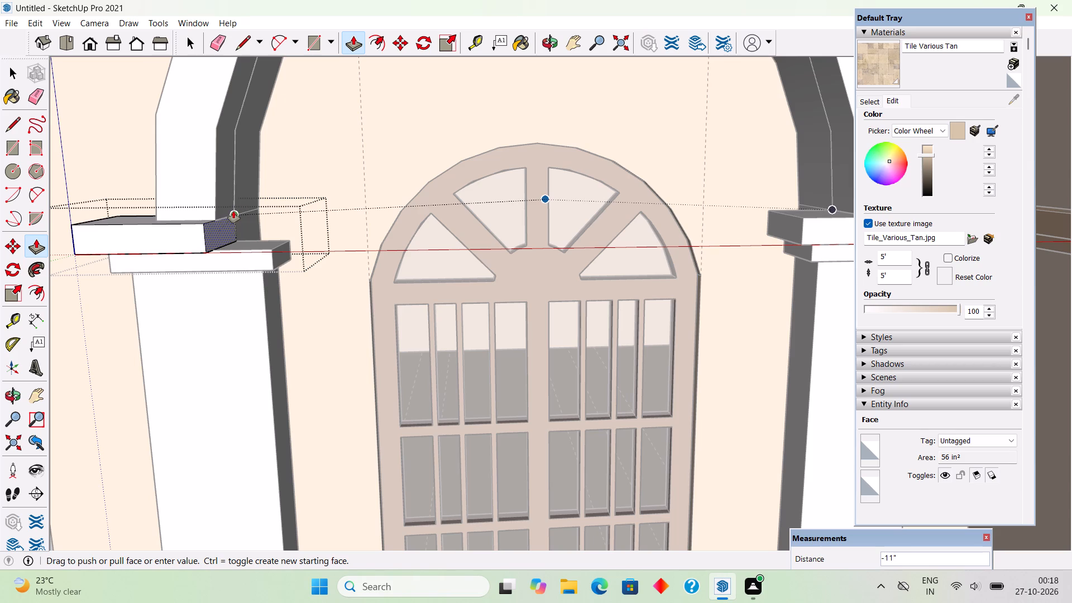
{"action": "left_click", "coordinate": [237, 215]}
{"action": "key", "text": "space"}
Push the window-side face of that pillar's lower capital slab inward to line up with the upper slab's side.
{"action": "double_click", "coordinate": [282, 251]}
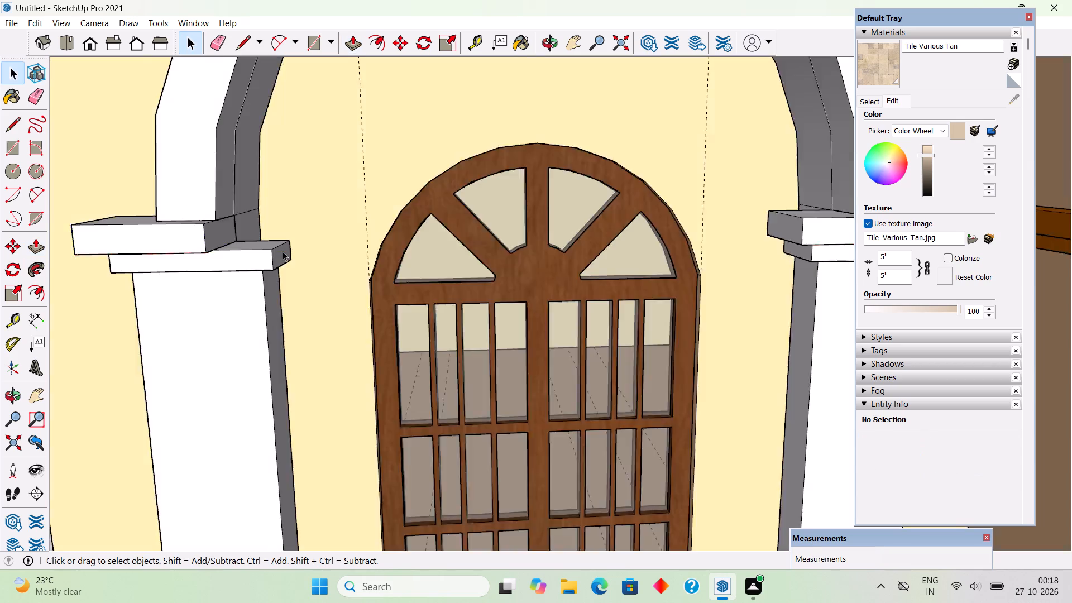
{"action": "left_click", "coordinate": [283, 251]}
{"action": "key", "text": "p"}
{"action": "left_click", "coordinate": [283, 251]}
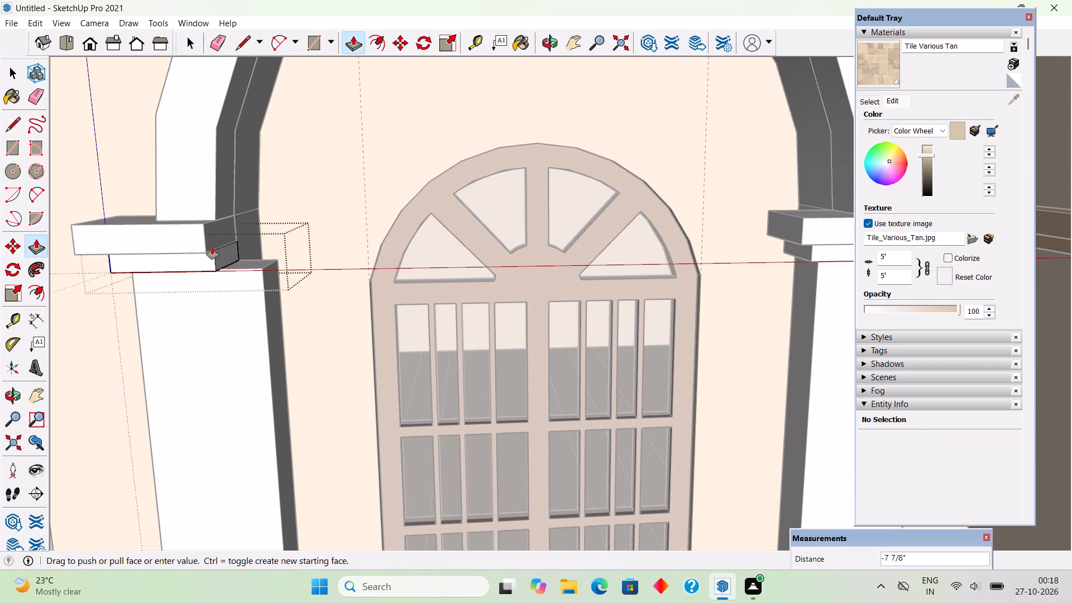
{"action": "left_click", "coordinate": [212, 238]}
{"action": "key", "text": "space"}
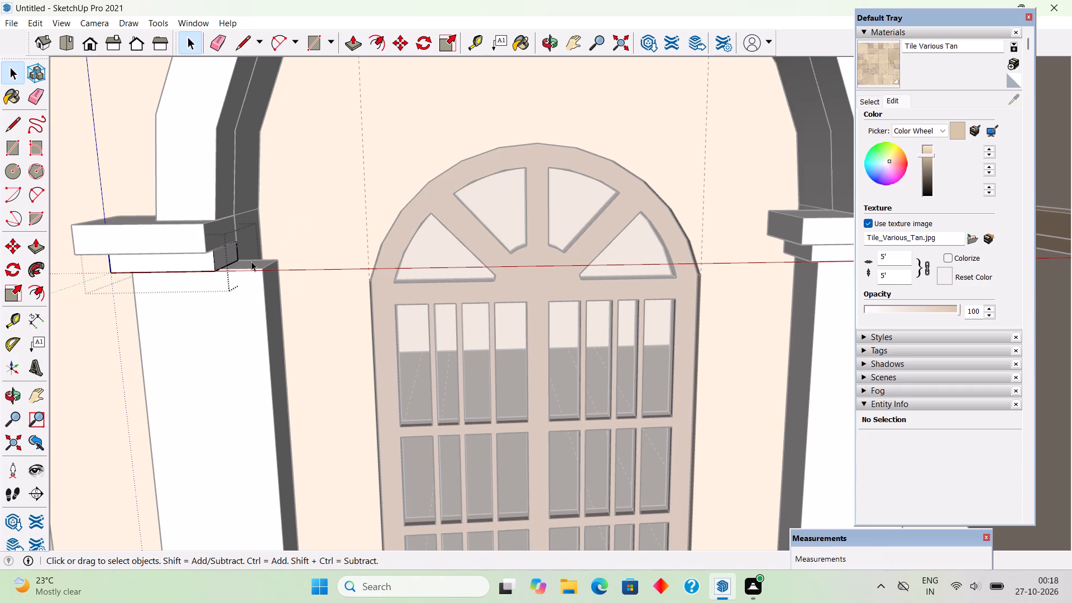
Pull the window-side face of the lower capital slab on the pillar farther from the balcony outward by 1".
{"action": "middle_click_drag", "start_coordinate": [242, 242], "coordinate": [216, 219]}
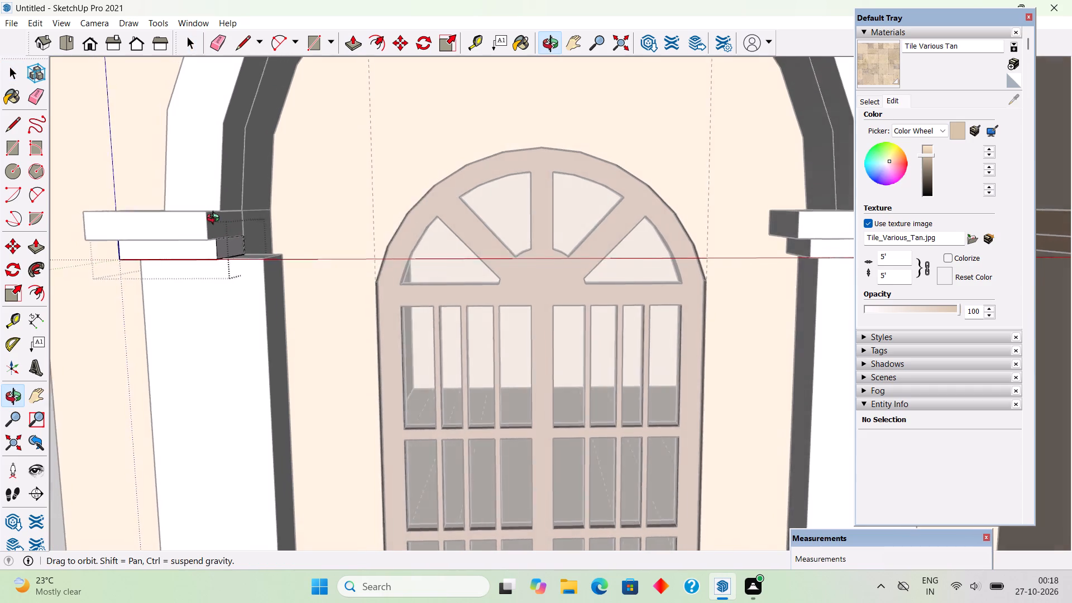
{"action": "middle_click_drag", "start_coordinate": [216, 219], "coordinate": [242, 303]}
{"action": "scroll", "coordinate": [193, 271], "scroll_direction": "up", "scroll_amount": 4}
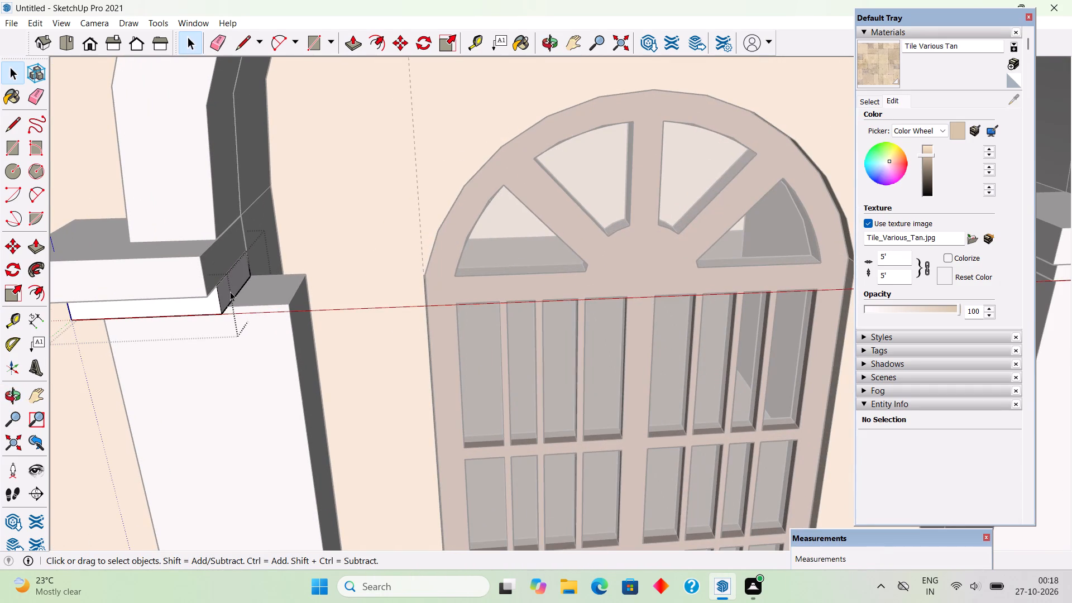
{"action": "key", "text": "p"}
{"action": "left_click", "coordinate": [229, 291]}
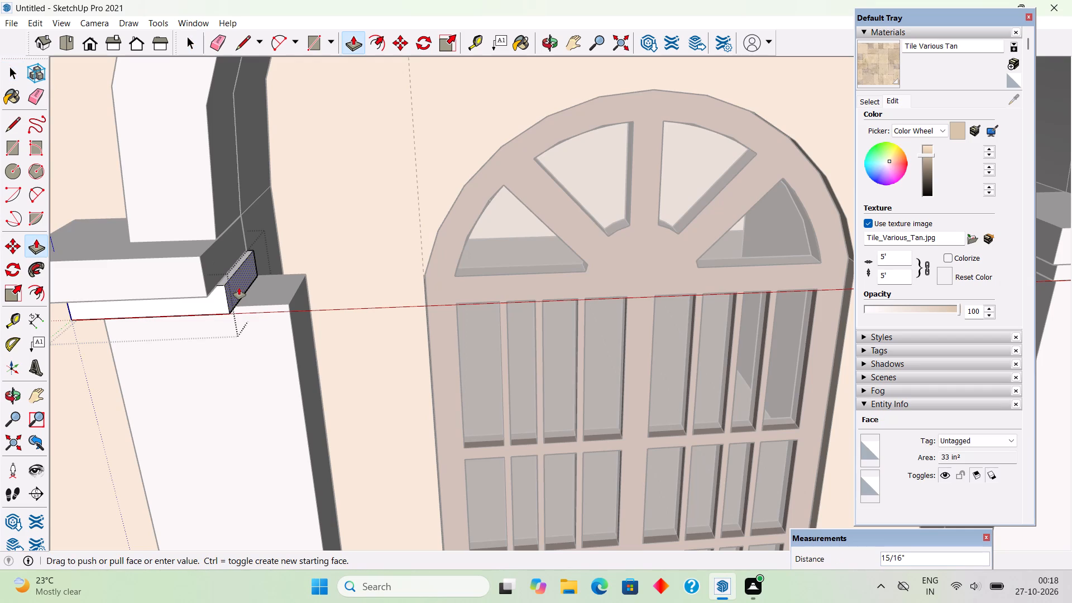
{"action": "type", "text": "1\""}
{"action": "key", "text": "Return"}
{"action": "key", "text": "space"}
Pull the window-side face of that pillar's upper capital slab outward until flush with the lower slab's side face.
{"action": "triple_click", "coordinate": [221, 260]}
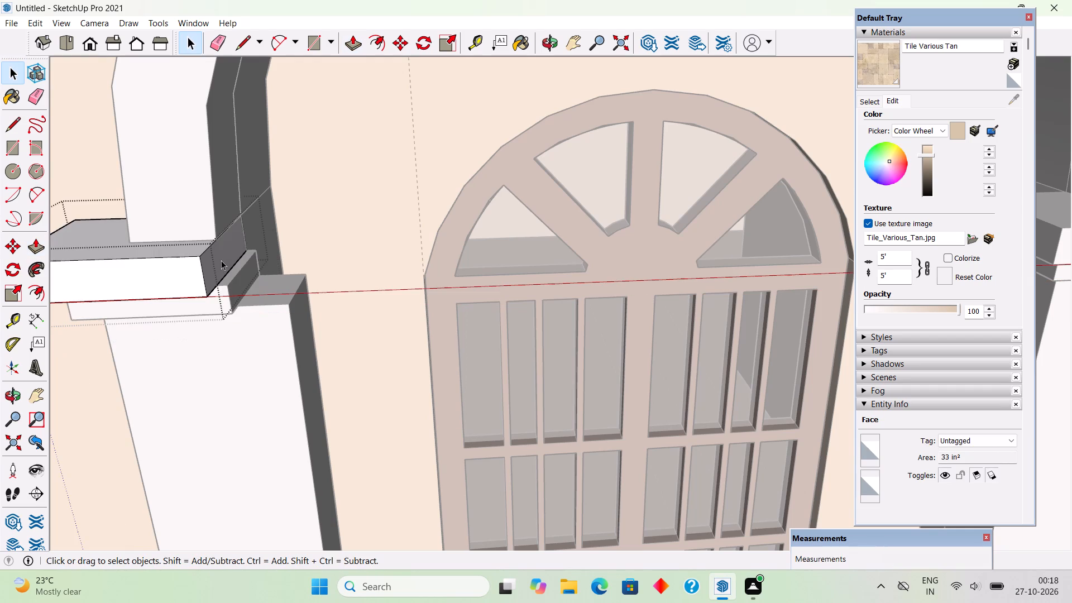
{"action": "key", "text": "p"}
{"action": "left_click", "coordinate": [221, 260]}
{"action": "left_click", "coordinate": [245, 280]}
{"action": "key", "text": "space"}
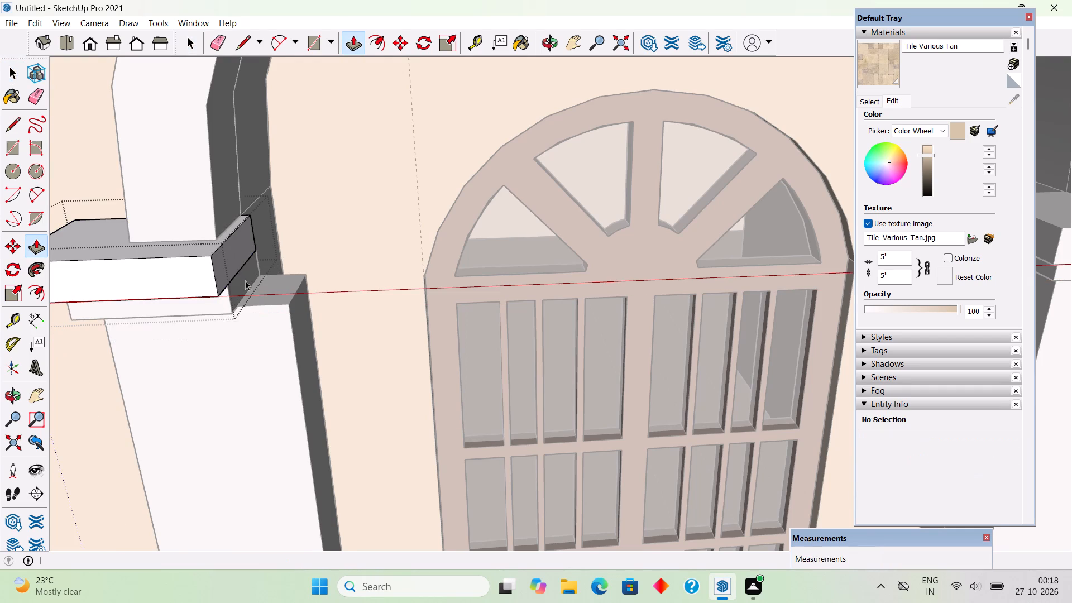
Move the pillar farther from the balcony along the wall, away from the window, by about 3 3/16".
{"action": "scroll", "coordinate": [245, 280], "scroll_direction": "down", "scroll_amount": 2}
{"action": "scroll", "coordinate": [245, 280], "scroll_direction": "up", "scroll_amount": 1}
{"action": "scroll", "coordinate": [245, 280], "scroll_direction": "down", "scroll_amount": 12}
{"action": "left_click", "coordinate": [103, 226]}
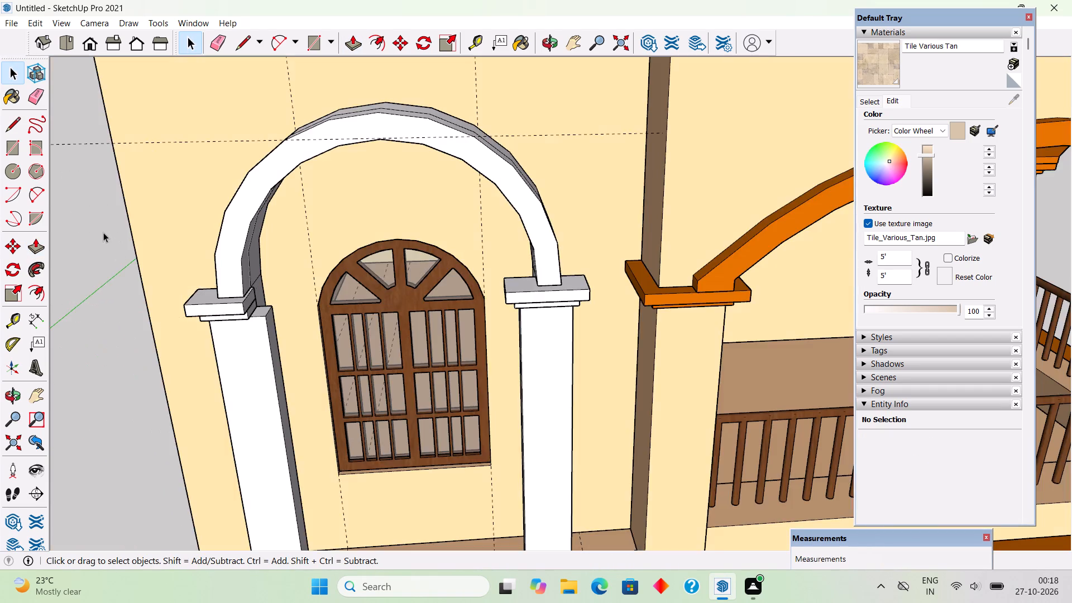
{"action": "middle_click_drag", "start_coordinate": [204, 327], "coordinate": [311, 228]}
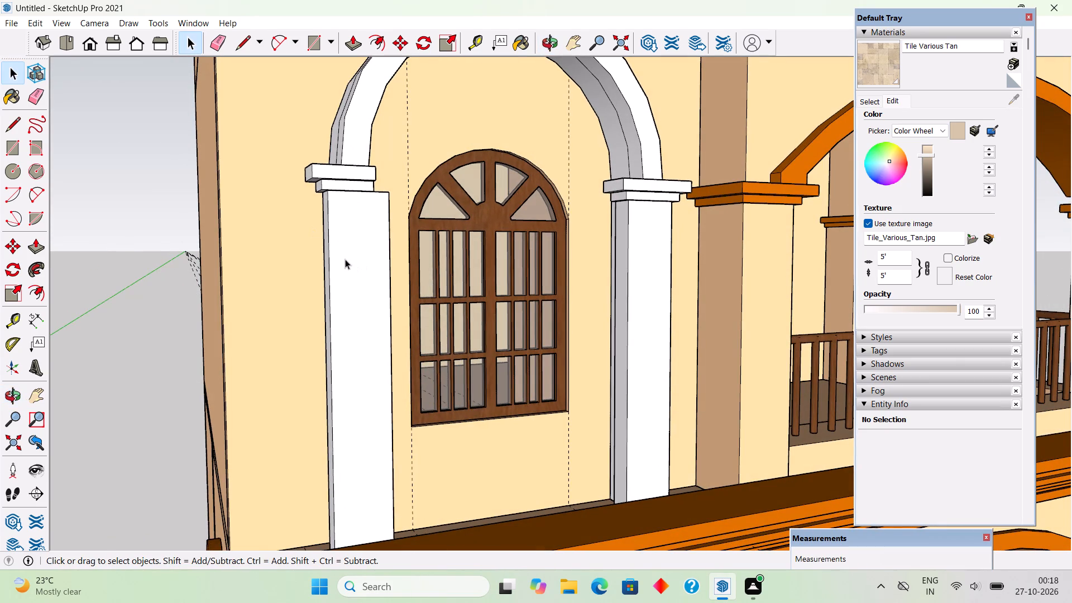
{"action": "left_click", "coordinate": [345, 259]}
{"action": "key", "text": "m"}
{"action": "left_click", "coordinate": [334, 293]}
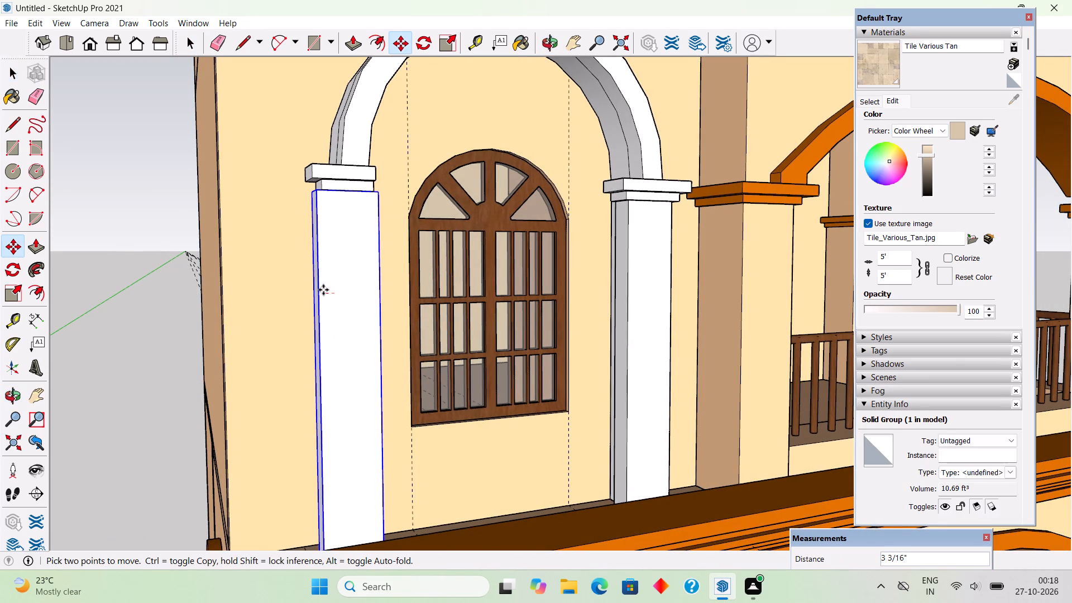
{"action": "left_click", "coordinate": [323, 290]}
{"action": "key", "text": "space"}
{"action": "left_click", "coordinate": [145, 229]}
Pull the outer side face, facing away from the window, of that pillar's lower capital slab outward by about 1 3/16".
{"action": "middle_click_drag", "start_coordinate": [308, 257], "coordinate": [320, 332]}
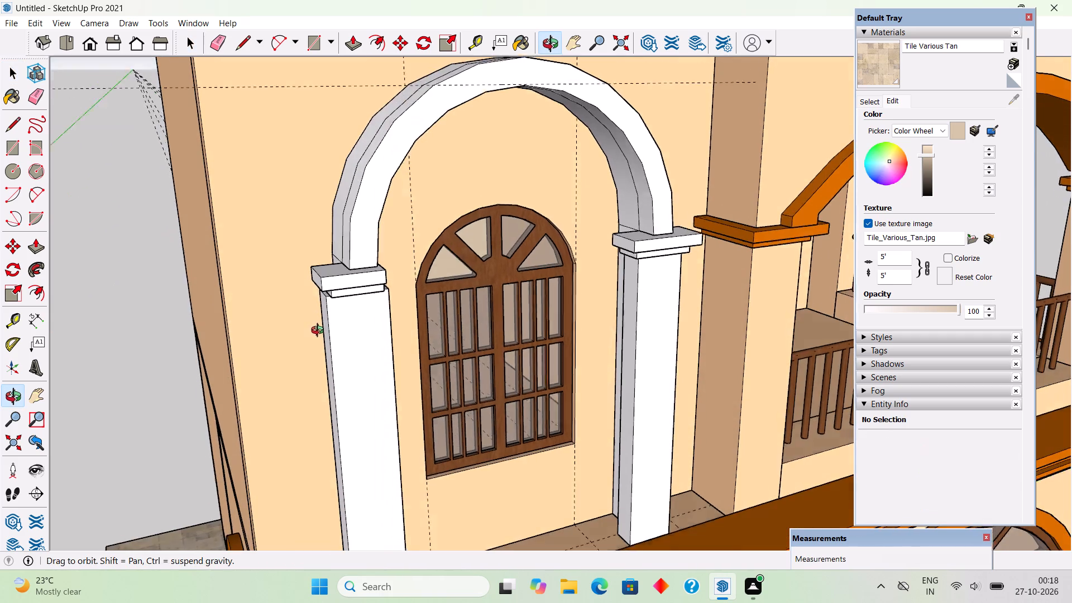
{"action": "middle_click_drag", "start_coordinate": [320, 332], "coordinate": [322, 338]}
{"action": "scroll", "coordinate": [331, 327], "scroll_direction": "up", "scroll_amount": 8}
{"action": "scroll", "coordinate": [368, 301], "scroll_direction": "up", "scroll_amount": 3}
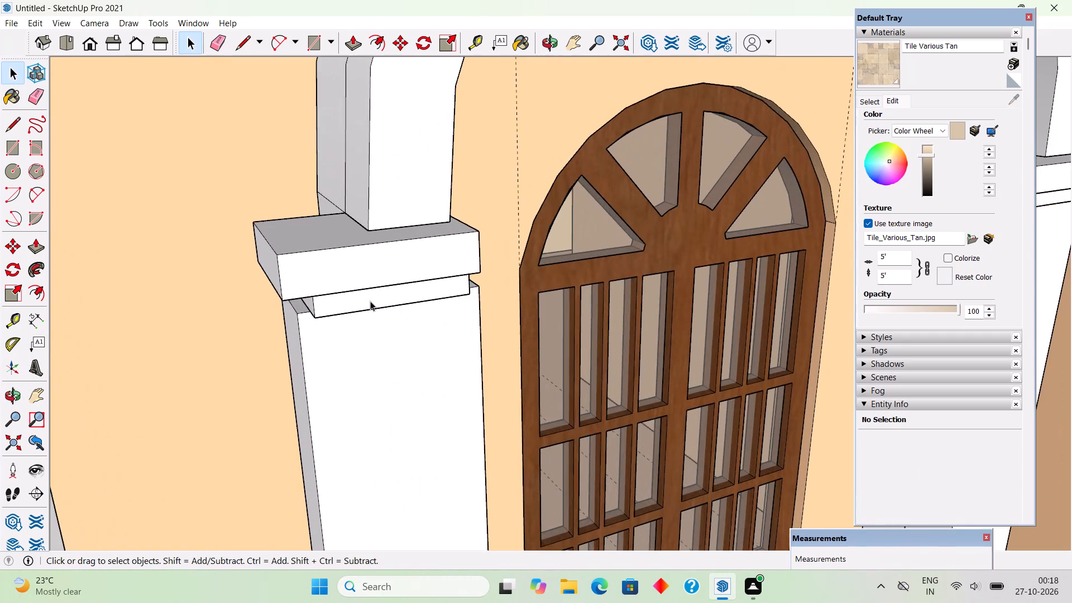
{"action": "middle_click_drag", "start_coordinate": [376, 290], "coordinate": [442, 266]}
{"action": "scroll", "coordinate": [393, 274], "scroll_direction": "up", "scroll_amount": 3}
{"action": "triple_click", "coordinate": [389, 277]}
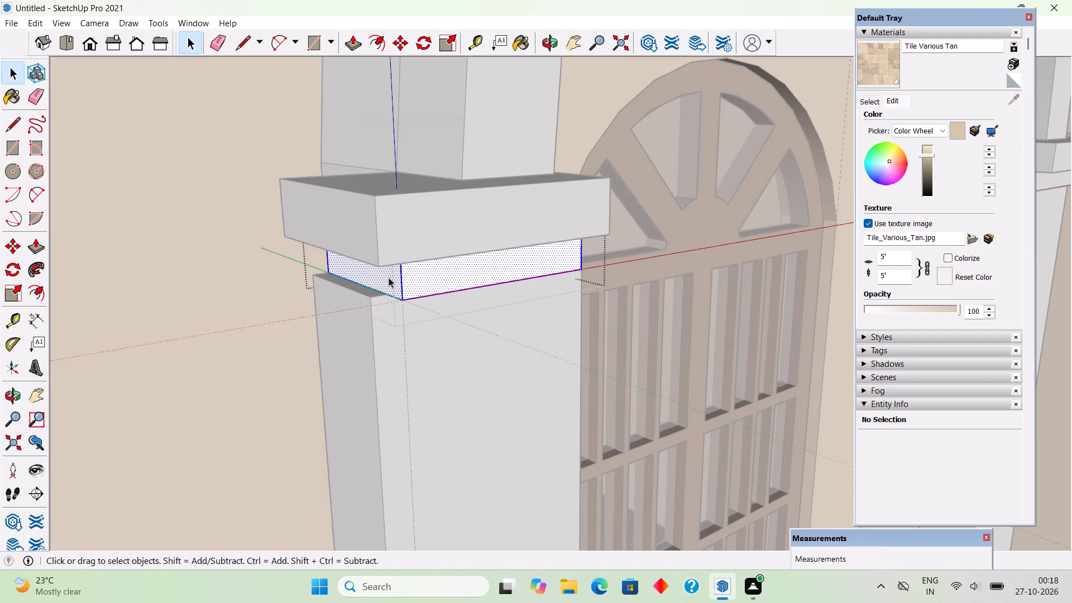
{"action": "key", "text": "p"}
{"action": "left_click", "coordinate": [389, 277]}
{"action": "left_click", "coordinate": [372, 317]}
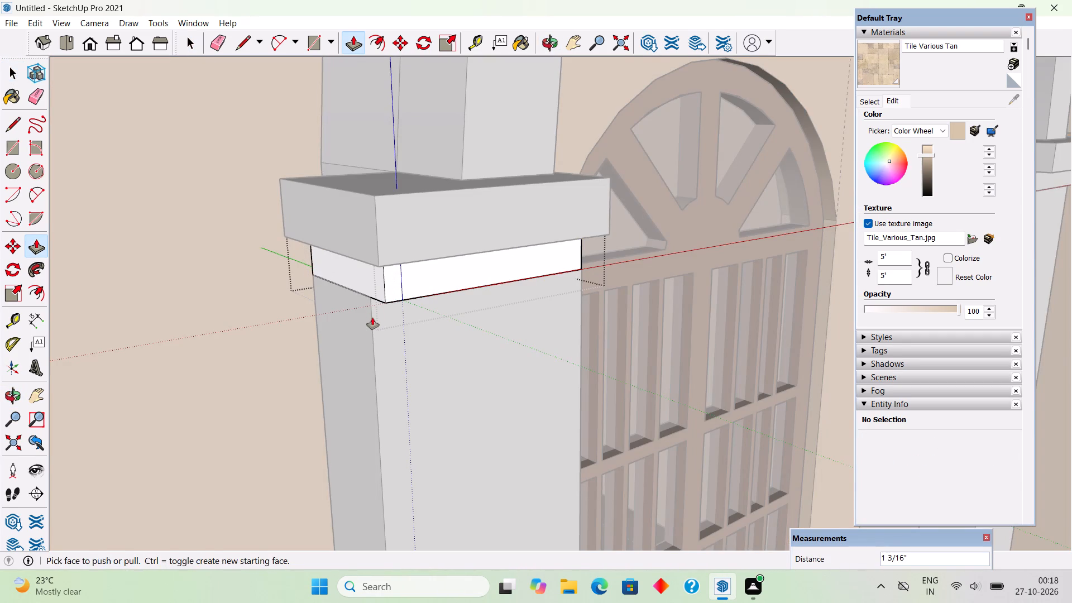
{"action": "key", "text": "space"}
{"action": "scroll", "coordinate": [372, 318], "scroll_direction": "down", "scroll_amount": 15}
{"action": "scroll", "coordinate": [213, 286], "scroll_direction": "down", "scroll_amount": 3}
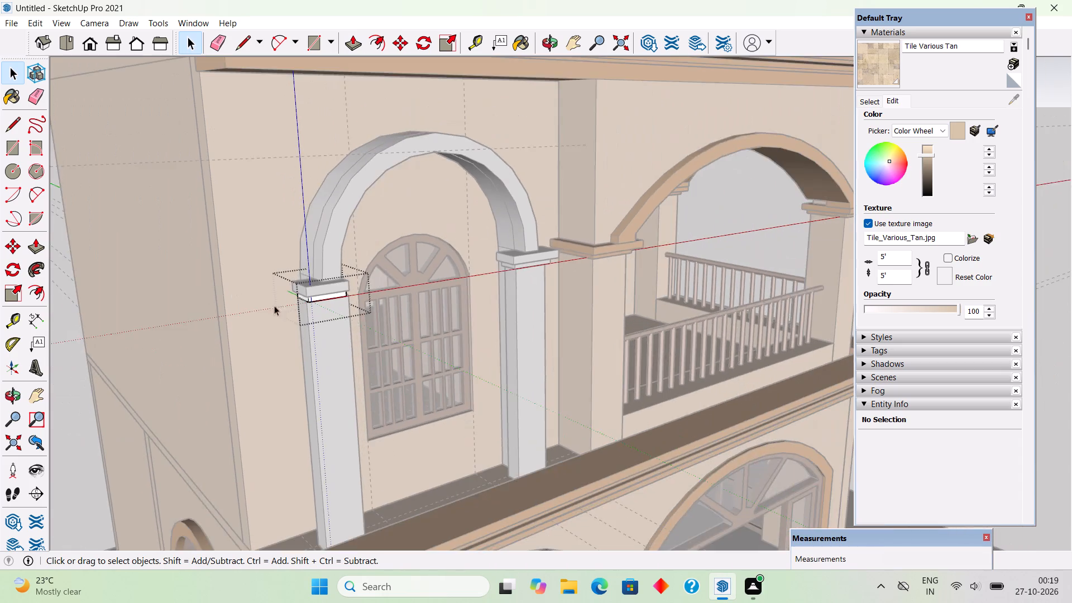
{"action": "scroll", "coordinate": [274, 305], "scroll_direction": "down", "scroll_amount": 9}
{"action": "left_click", "coordinate": [133, 316]}
Pull the window-side face of the upper capital slab on the pillar farther from the balcony outward by about 3".
{"action": "middle_click_drag", "start_coordinate": [359, 333], "coordinate": [181, 276]}
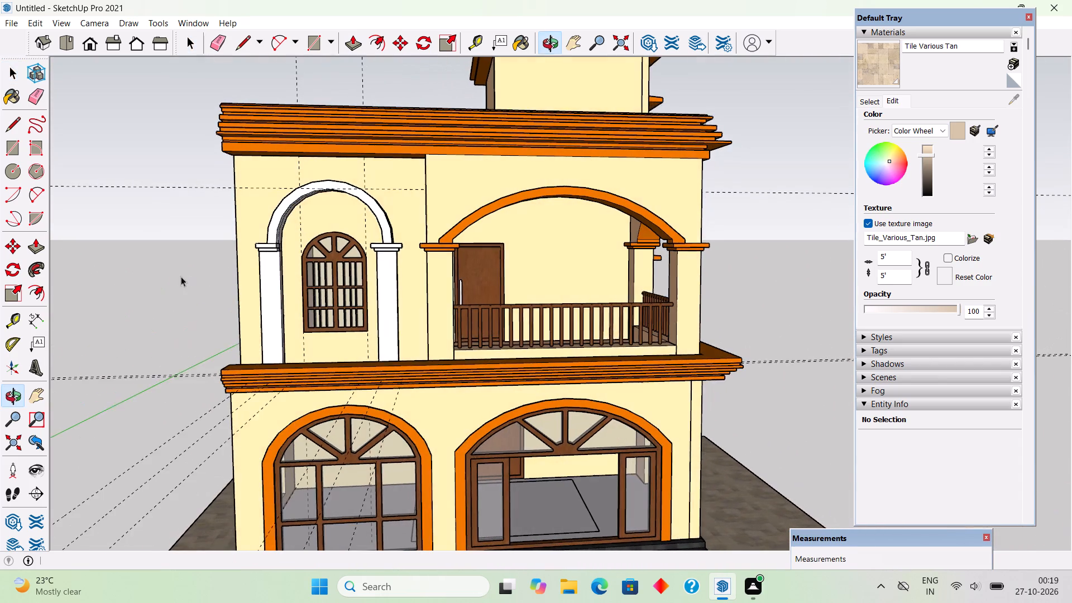
{"action": "middle_click_drag", "start_coordinate": [181, 276], "coordinate": [184, 281]}
{"action": "scroll", "coordinate": [371, 252], "scroll_direction": "up", "scroll_amount": 4}
{"action": "middle_click_drag", "start_coordinate": [366, 261], "coordinate": [428, 293]}
{"action": "scroll", "coordinate": [428, 293], "scroll_direction": "up", "scroll_amount": 3}
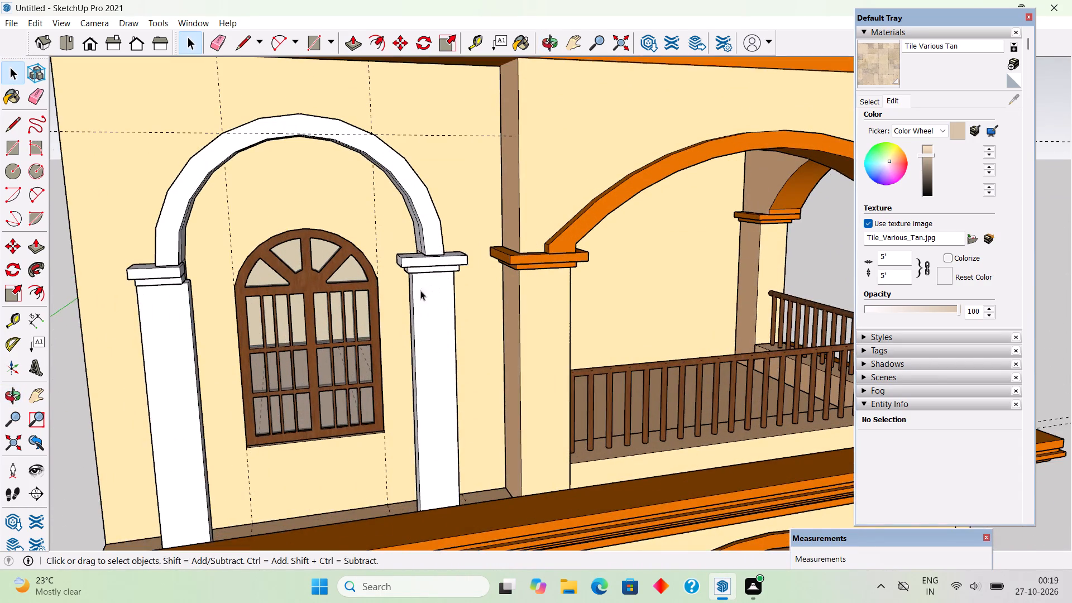
{"action": "scroll", "coordinate": [408, 298], "scroll_direction": "up", "scroll_amount": 1}
{"action": "middle_click_drag", "start_coordinate": [408, 298], "coordinate": [422, 324]}
{"action": "scroll", "coordinate": [211, 321], "scroll_direction": "up", "scroll_amount": 5}
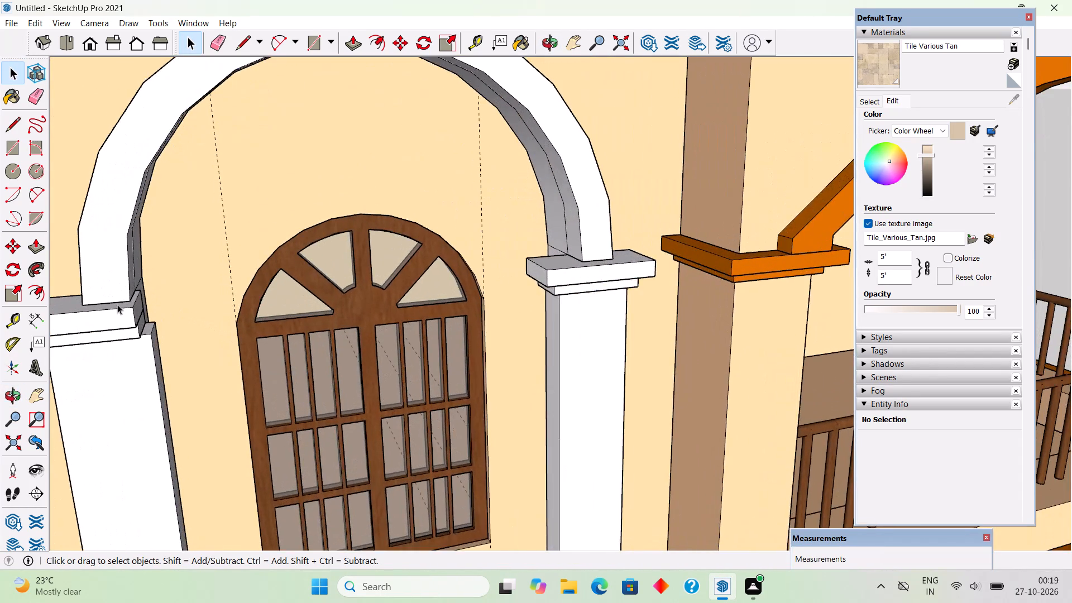
{"action": "scroll", "coordinate": [109, 308], "scroll_direction": "up", "scroll_amount": 2}
{"action": "middle_click_drag", "start_coordinate": [197, 314], "coordinate": [72, 326]}
{"action": "scroll", "coordinate": [105, 284], "scroll_direction": "up", "scroll_amount": 4}
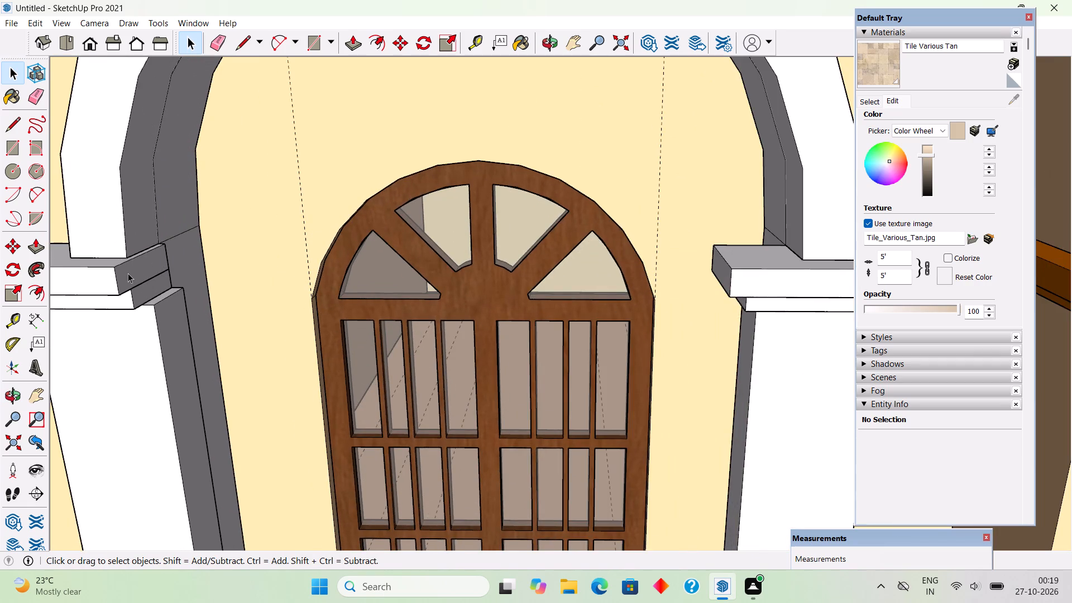
{"action": "triple_click", "coordinate": [128, 273]}
{"action": "key", "text": "p"}
{"action": "left_click", "coordinate": [128, 273]}
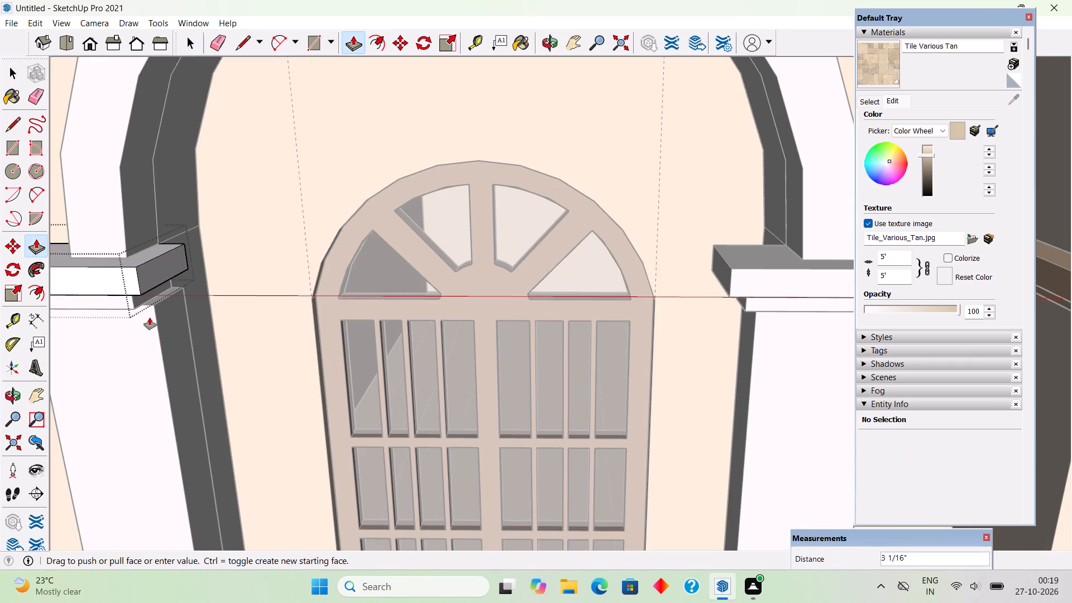
{"action": "left_click", "coordinate": [152, 326]}
{"action": "key", "text": "space"}
Pull the window-side face of that pillar's lower capital slab outward until flush with the pillar's side.
{"action": "triple_click", "coordinate": [145, 299]}
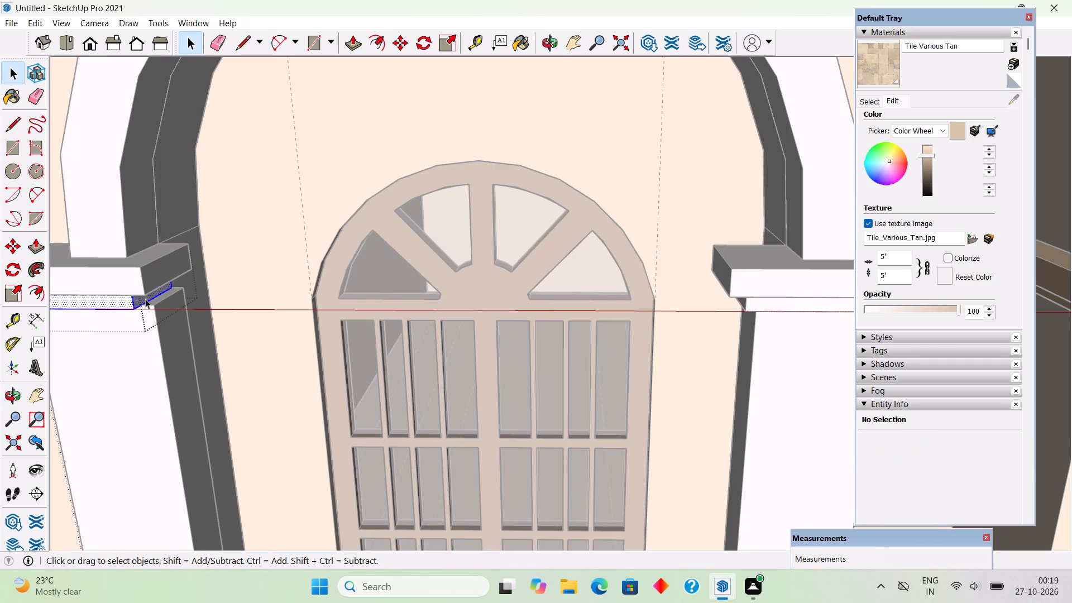
{"action": "key", "text": "p"}
{"action": "left_click", "coordinate": [145, 299]}
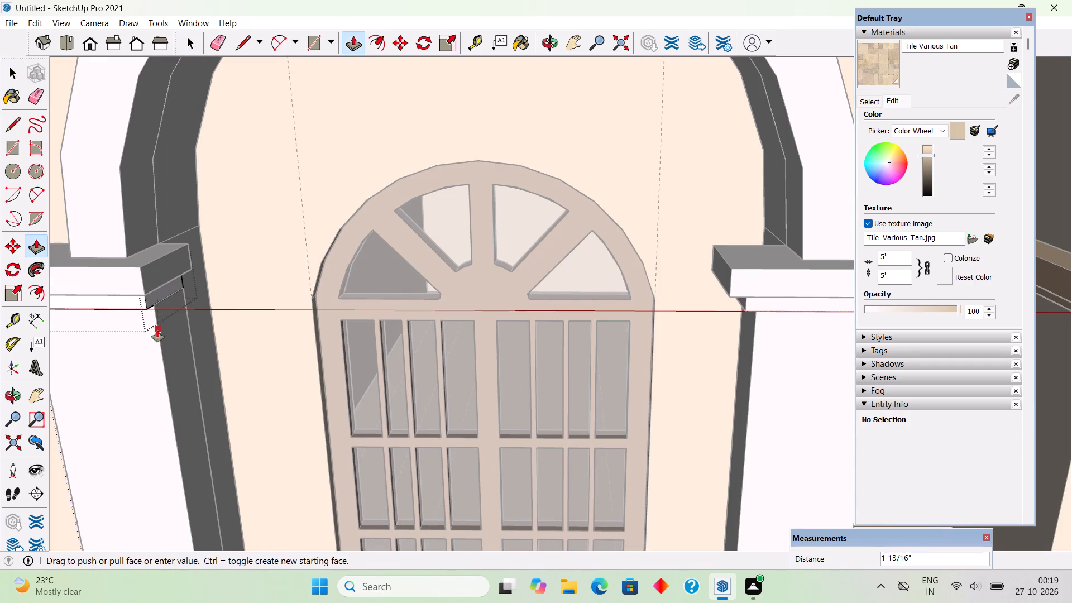
{"action": "left_click", "coordinate": [168, 357]}
{"action": "key", "text": "space"}
{"action": "scroll", "coordinate": [181, 319], "scroll_direction": "down", "scroll_amount": 13}
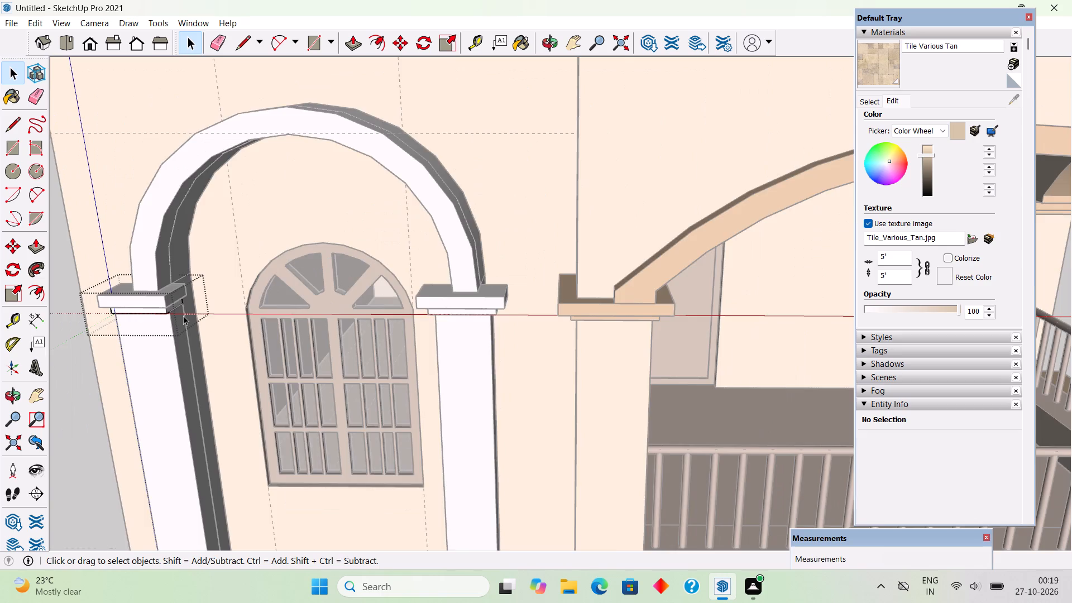
{"action": "scroll", "coordinate": [183, 315], "scroll_direction": "down", "scroll_amount": 2}
{"action": "left_click", "coordinate": [102, 369]}
Move the pillar nearer the balcony along the wall, away from the window, by about 2 3/4".
{"action": "middle_click_drag", "start_coordinate": [210, 314], "coordinate": [358, 261]}
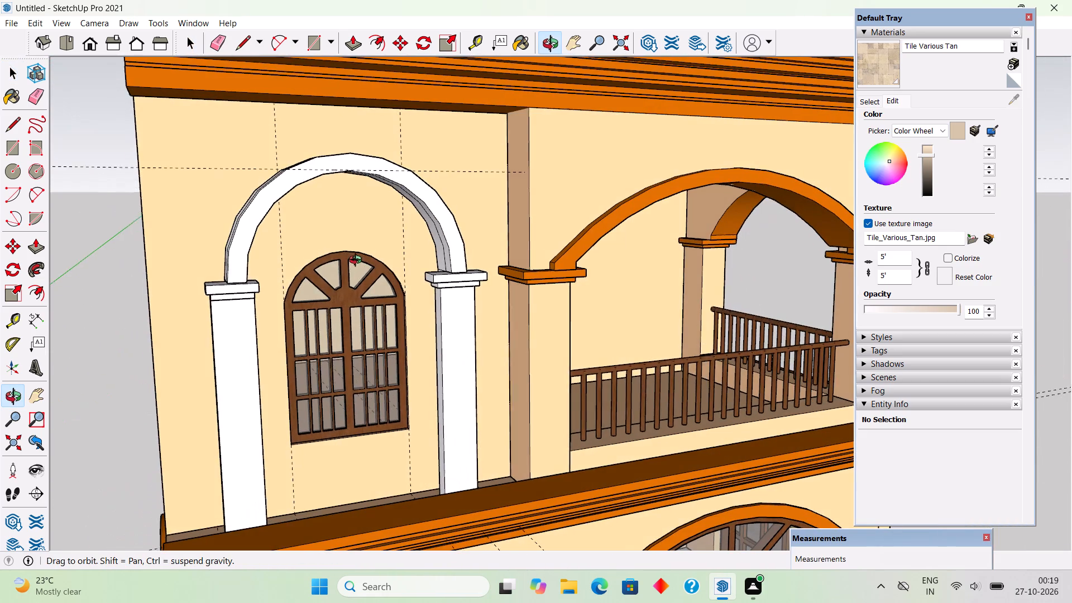
{"action": "middle_click_drag", "start_coordinate": [358, 261], "coordinate": [365, 248]}
{"action": "scroll", "coordinate": [424, 277], "scroll_direction": "up", "scroll_amount": 2}
{"action": "middle_click_drag", "start_coordinate": [468, 297], "coordinate": [506, 310]}
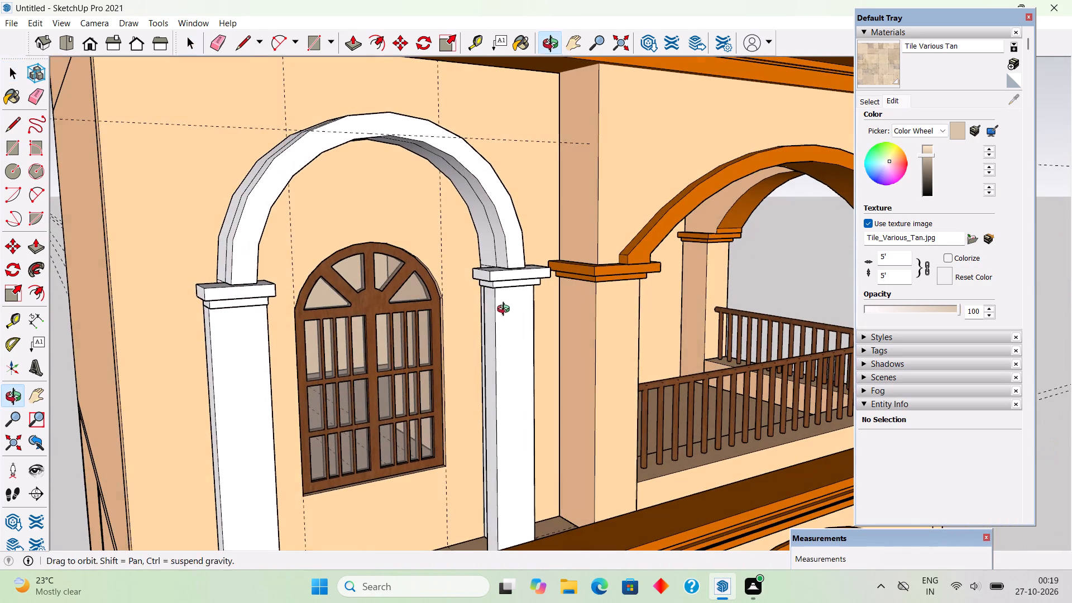
{"action": "middle_click_drag", "start_coordinate": [506, 310], "coordinate": [506, 310]}
{"action": "scroll", "coordinate": [490, 341], "scroll_direction": "up", "scroll_amount": 3}
{"action": "scroll", "coordinate": [490, 340], "scroll_direction": "down", "scroll_amount": 3}
{"action": "middle_click_drag", "start_coordinate": [503, 356], "coordinate": [391, 346]}
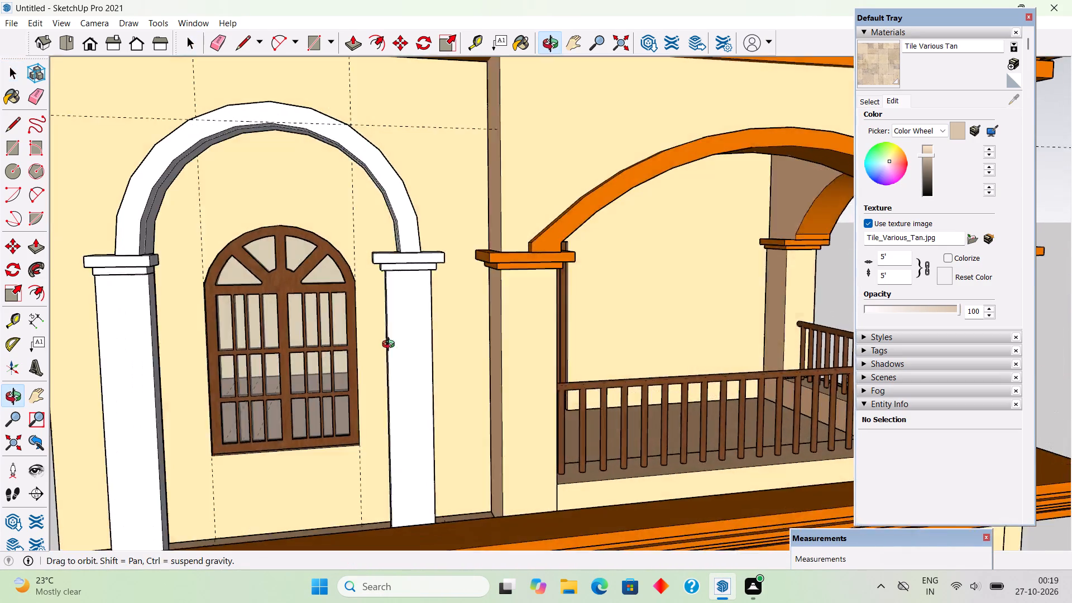
{"action": "middle_click_drag", "start_coordinate": [391, 346], "coordinate": [376, 361]}
{"action": "left_click", "coordinate": [377, 361]}
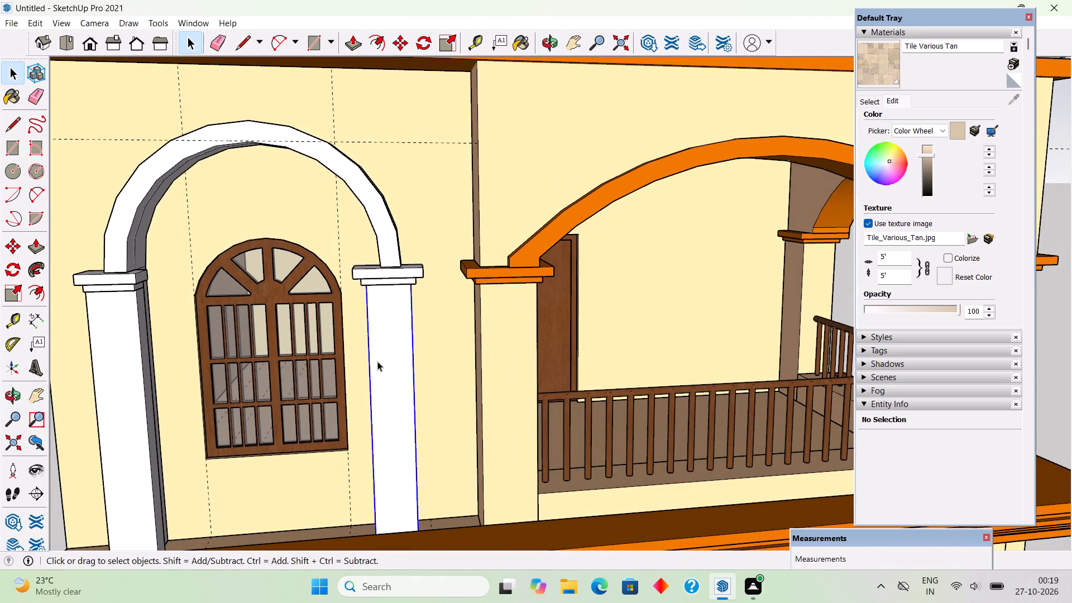
{"action": "key", "text": "m"}
{"action": "left_click", "coordinate": [377, 361]}
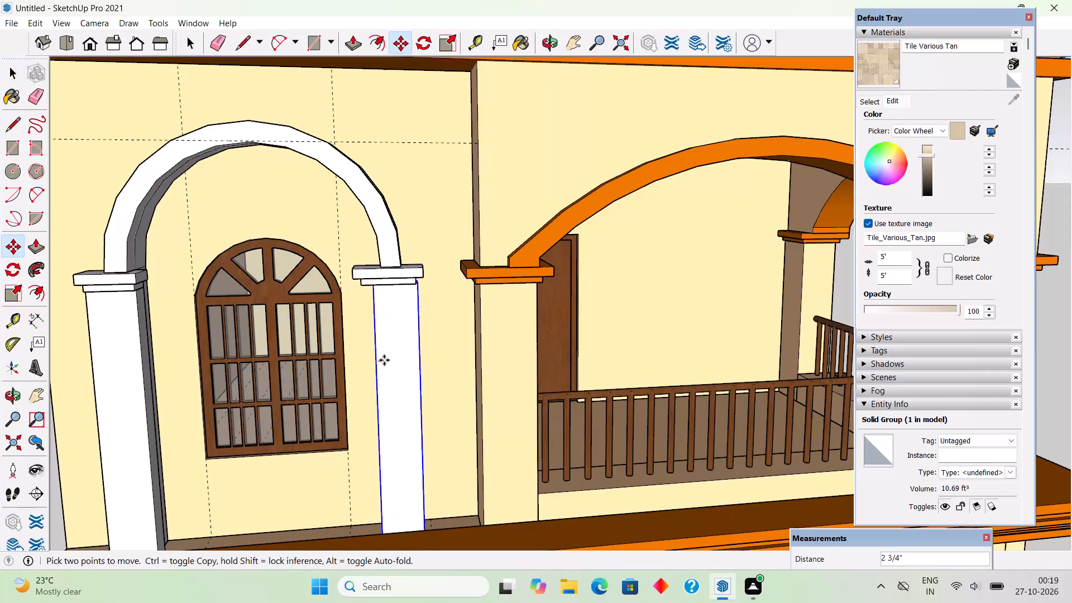
{"action": "left_click", "coordinate": [384, 360]}
{"action": "key", "text": "space"}
Pull the balcony-side face of the lower capital slab on the pillar nearer the balcony outward by about 3/4".
{"action": "middle_click_drag", "start_coordinate": [377, 305], "coordinate": [418, 293]}
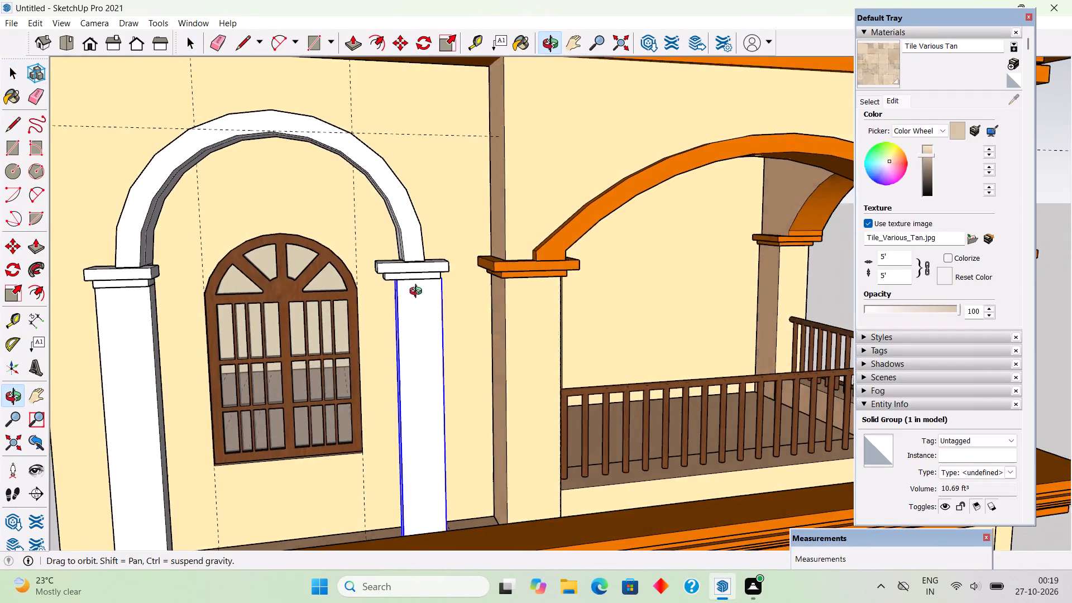
{"action": "middle_click_drag", "start_coordinate": [418, 293], "coordinate": [424, 291]}
{"action": "scroll", "coordinate": [442, 276], "scroll_direction": "up", "scroll_amount": 5}
{"action": "middle_click_drag", "start_coordinate": [432, 271], "coordinate": [281, 280]}
{"action": "scroll", "coordinate": [374, 274], "scroll_direction": "up", "scroll_amount": 2}
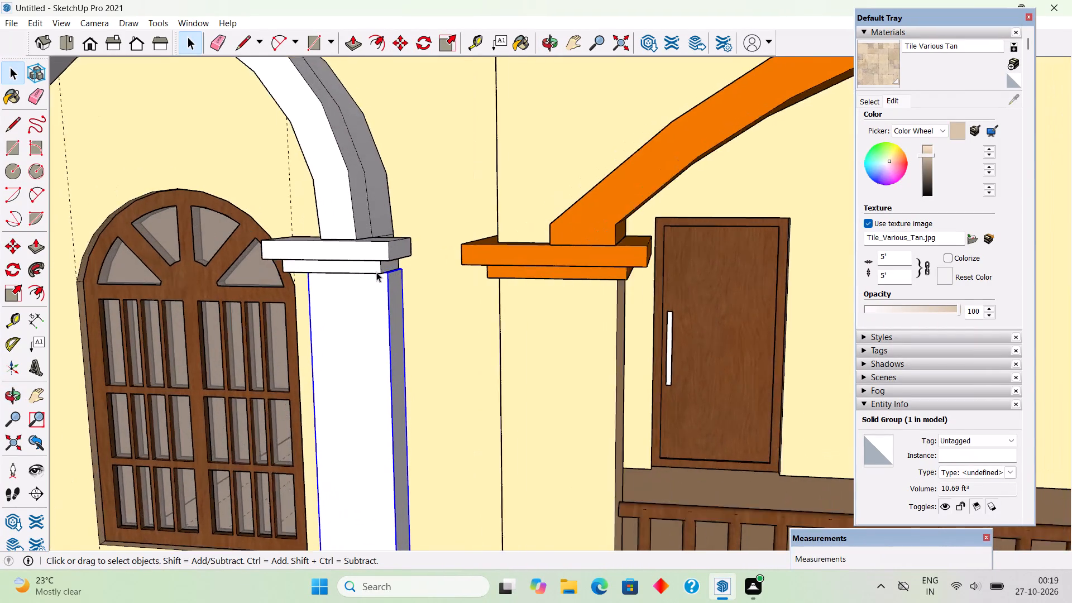
{"action": "scroll", "coordinate": [376, 272], "scroll_direction": "up", "scroll_amount": 3}
{"action": "triple_click", "coordinate": [389, 267]}
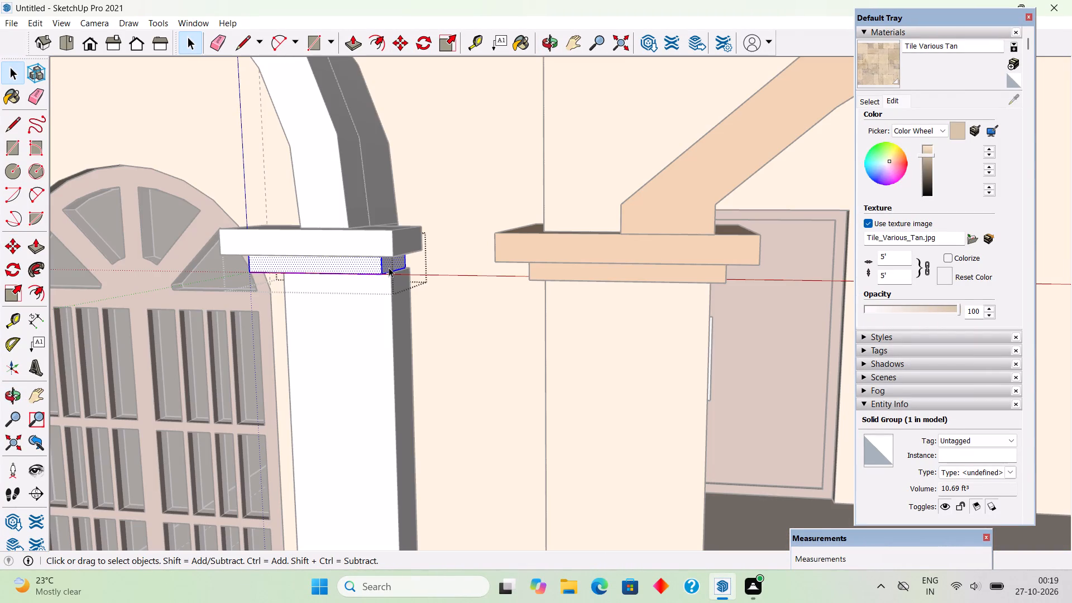
{"action": "key", "text": "p"}
{"action": "left_click", "coordinate": [389, 267]}
{"action": "left_click", "coordinate": [395, 293]}
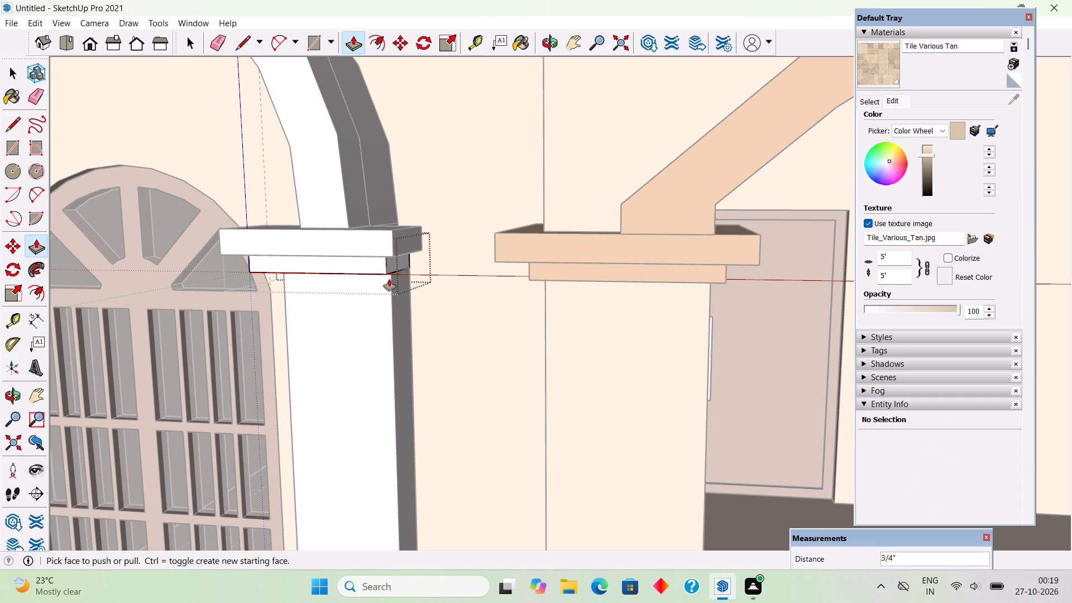
{"action": "key", "text": "space"}
Push the window-side face of the upper capital slab on the pillar nearer the balcony inward by about 7 3/4".
{"action": "middle_click_drag", "start_coordinate": [337, 257], "coordinate": [612, 298]}
{"action": "scroll", "coordinate": [390, 324], "scroll_direction": "up", "scroll_amount": 1}
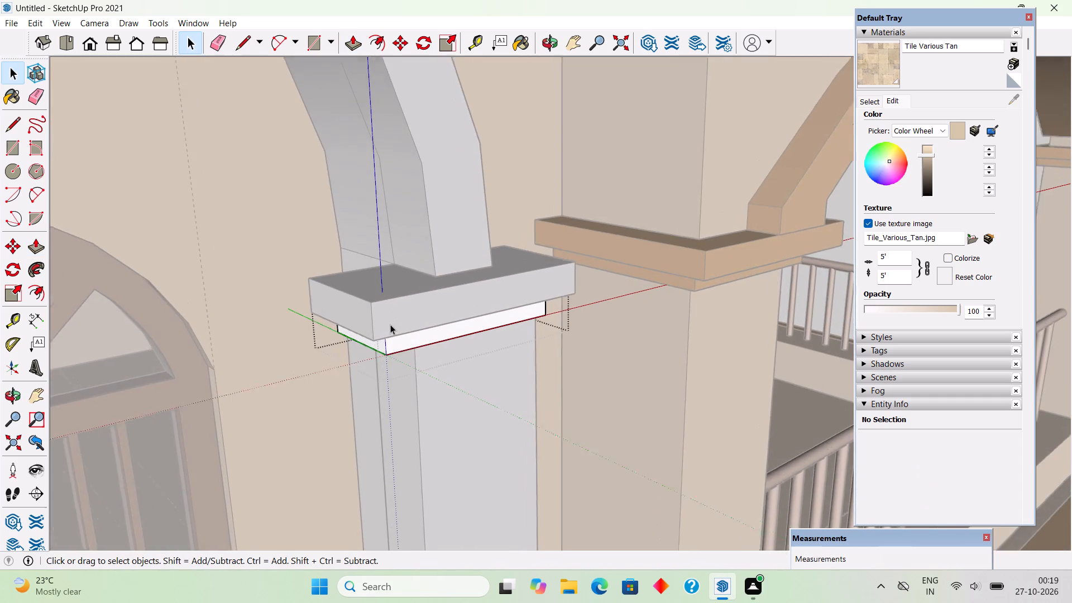
{"action": "scroll", "coordinate": [390, 324], "scroll_direction": "up", "scroll_amount": 2}
{"action": "triple_click", "coordinate": [345, 319]}
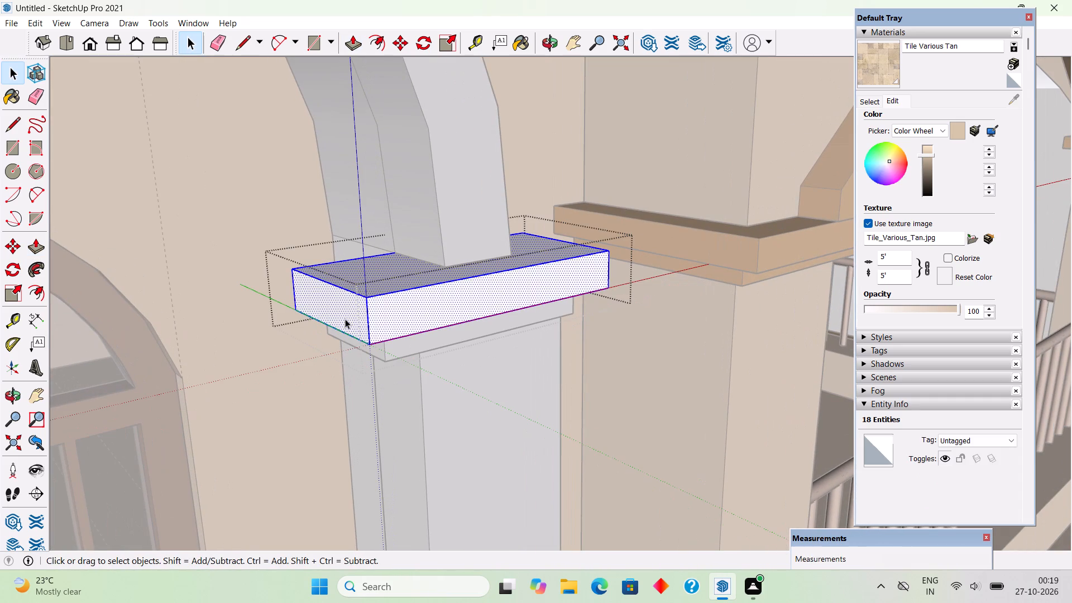
{"action": "key", "text": "p"}
{"action": "left_click", "coordinate": [345, 319]}
{"action": "left_click", "coordinate": [400, 413]}
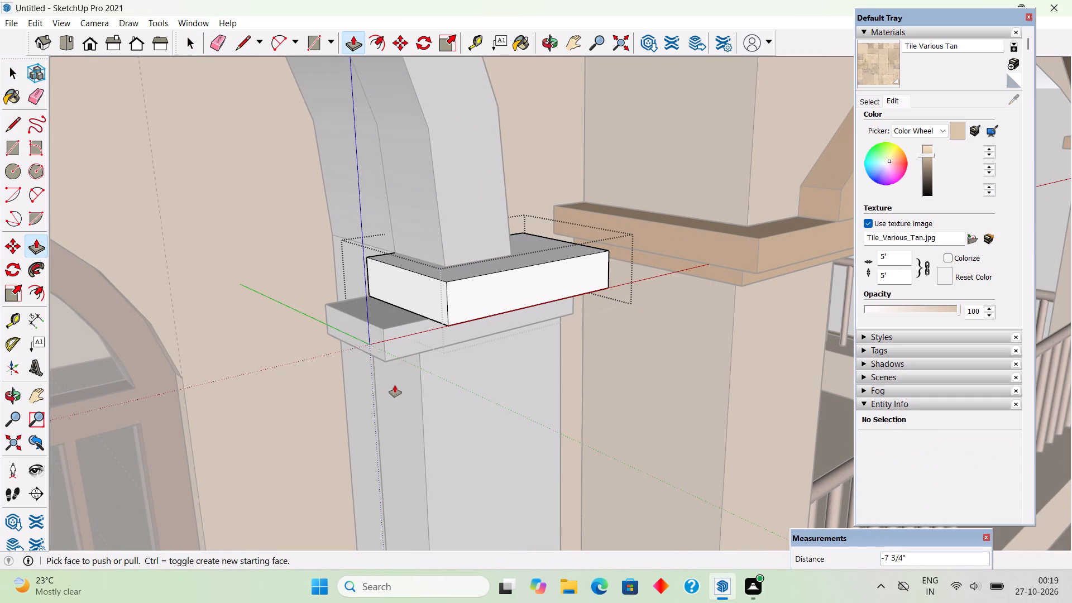
{"action": "key", "text": "space"}
Push the window-side face of that pillar's lower capital slab inward until flush with the pillar's side.
{"action": "triple_click", "coordinate": [380, 343]}
{"action": "key", "text": "p"}
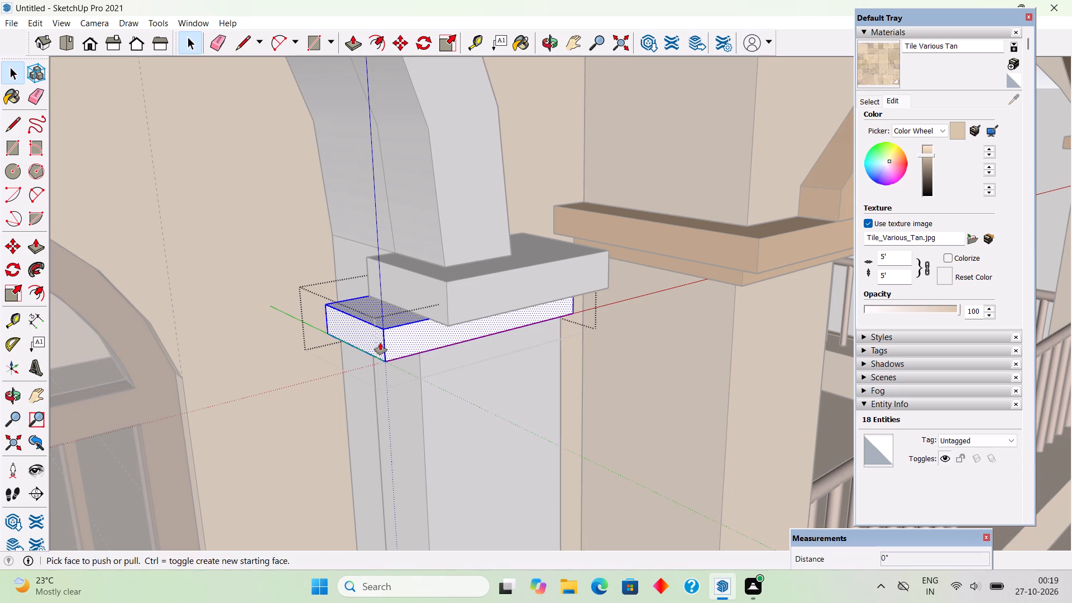
{"action": "left_click", "coordinate": [380, 343]}
{"action": "left_click", "coordinate": [409, 407]}
{"action": "key", "text": "space"}
Pull the balcony-side face of the lower capital slab on the pillar nearer the balcony outward by about 5/16".
{"action": "scroll", "coordinate": [411, 399], "scroll_direction": "down", "scroll_amount": 5}
{"action": "middle_click_drag", "start_coordinate": [481, 336], "coordinate": [363, 268]}
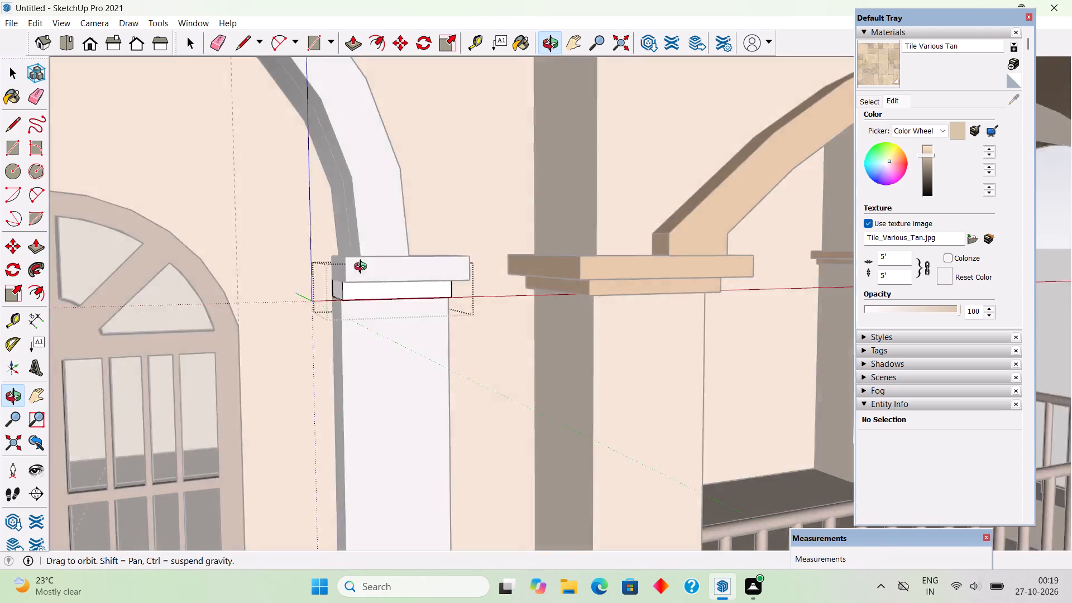
{"action": "middle_click_drag", "start_coordinate": [363, 268], "coordinate": [269, 280]}
{"action": "scroll", "coordinate": [417, 277], "scroll_direction": "up", "scroll_amount": 9}
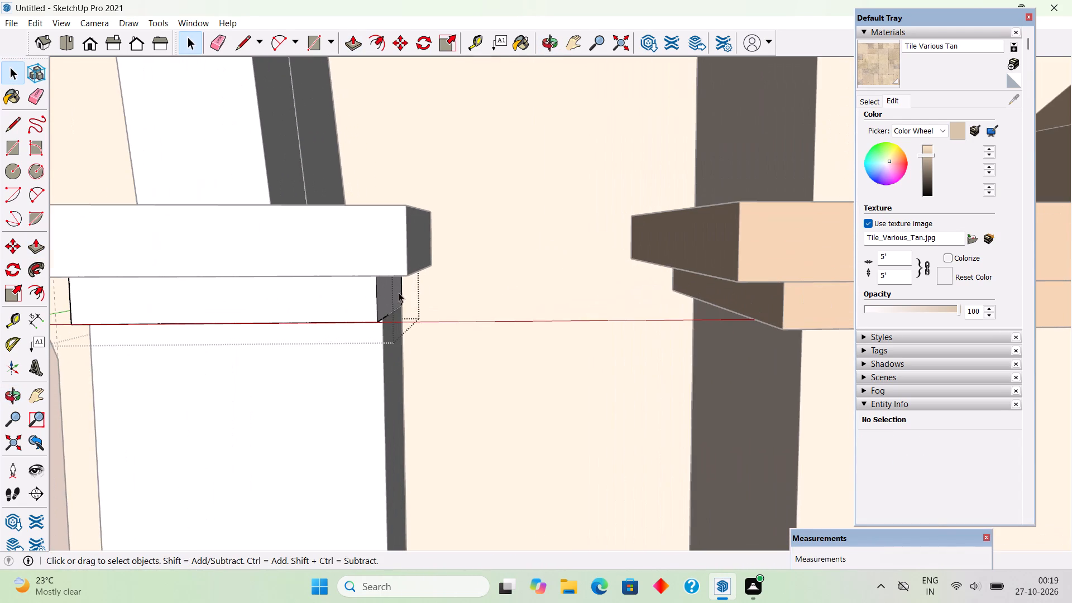
{"action": "left_click", "coordinate": [397, 293]}
{"action": "key", "text": "p"}
{"action": "left_click", "coordinate": [393, 300]}
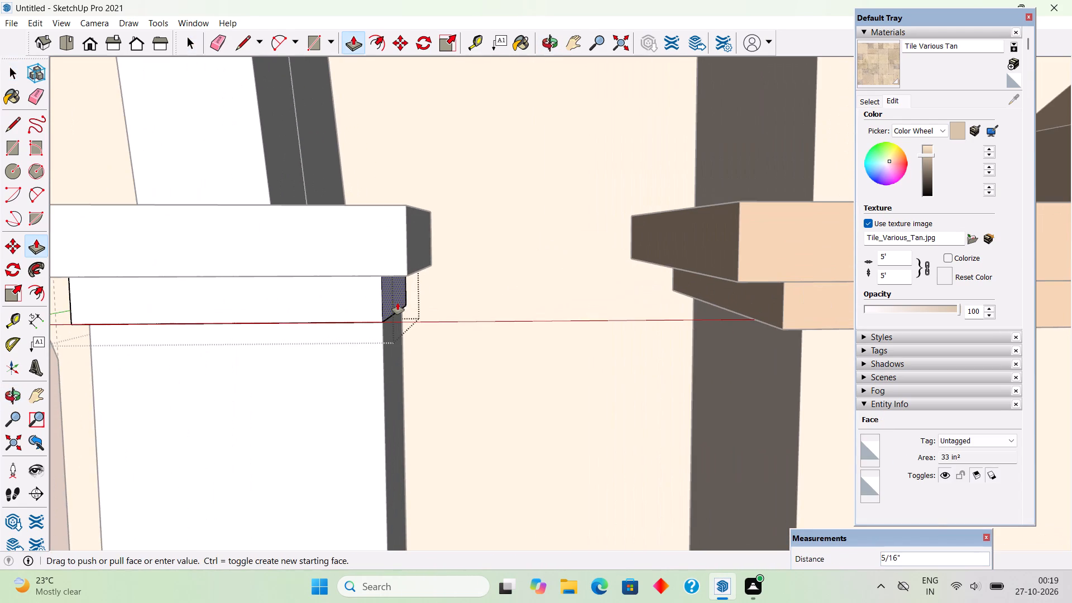
{"action": "left_click", "coordinate": [403, 303]}
{"action": "key", "text": "space"}
{"action": "scroll", "coordinate": [403, 303], "scroll_direction": "down", "scroll_amount": 12}
{"action": "scroll", "coordinate": [449, 240], "scroll_direction": "down", "scroll_amount": 16}
{"action": "left_click", "coordinate": [214, 243]}
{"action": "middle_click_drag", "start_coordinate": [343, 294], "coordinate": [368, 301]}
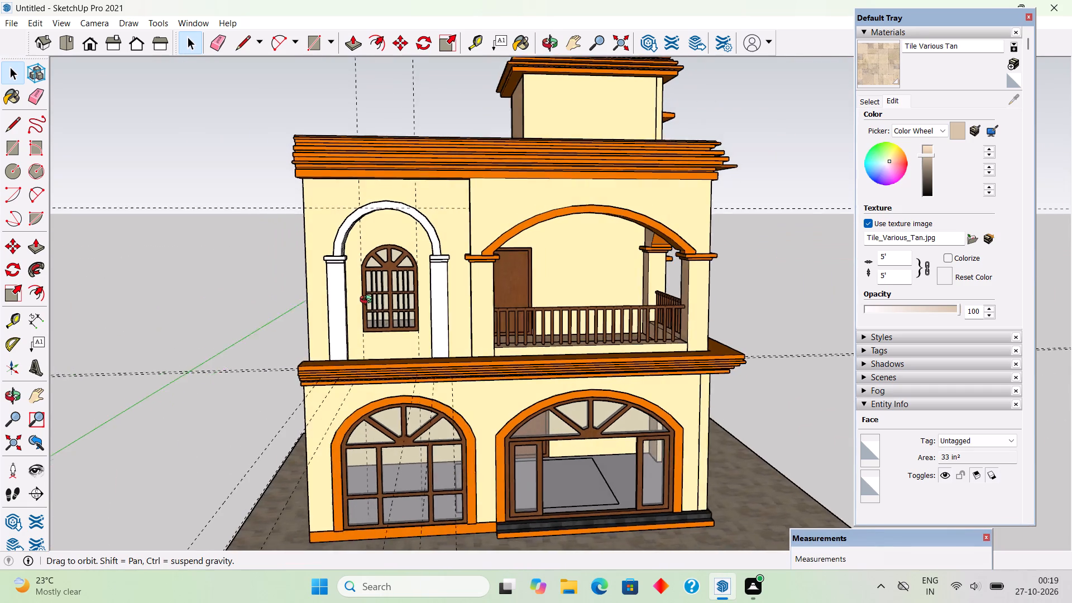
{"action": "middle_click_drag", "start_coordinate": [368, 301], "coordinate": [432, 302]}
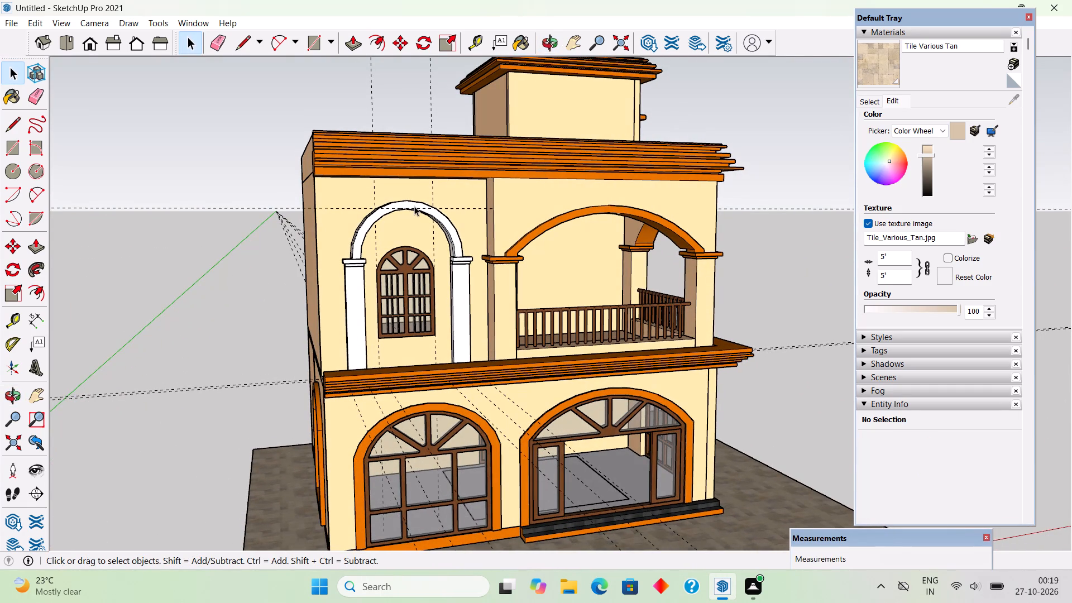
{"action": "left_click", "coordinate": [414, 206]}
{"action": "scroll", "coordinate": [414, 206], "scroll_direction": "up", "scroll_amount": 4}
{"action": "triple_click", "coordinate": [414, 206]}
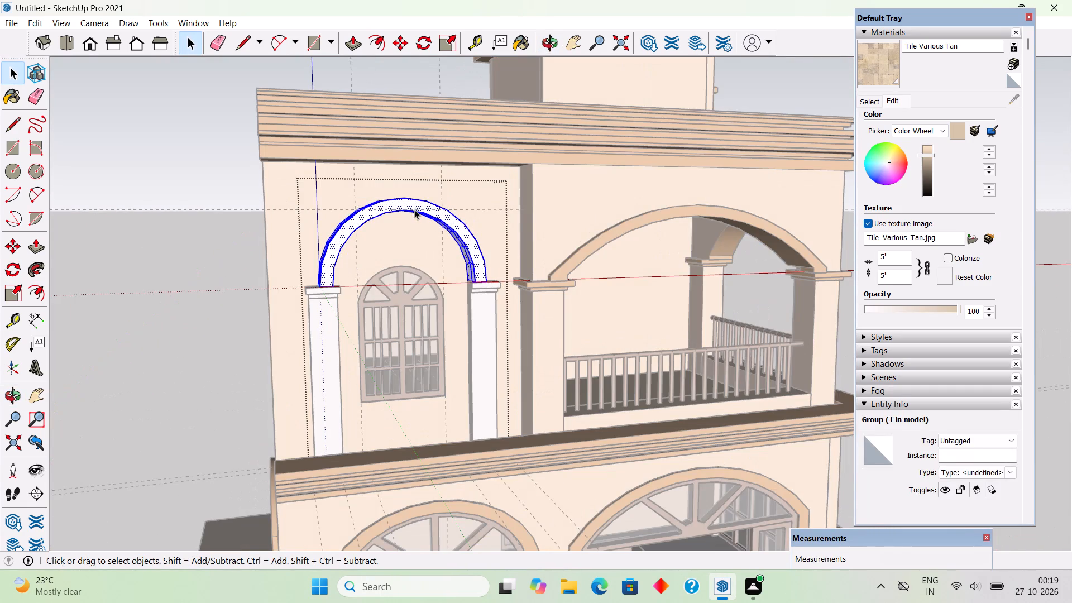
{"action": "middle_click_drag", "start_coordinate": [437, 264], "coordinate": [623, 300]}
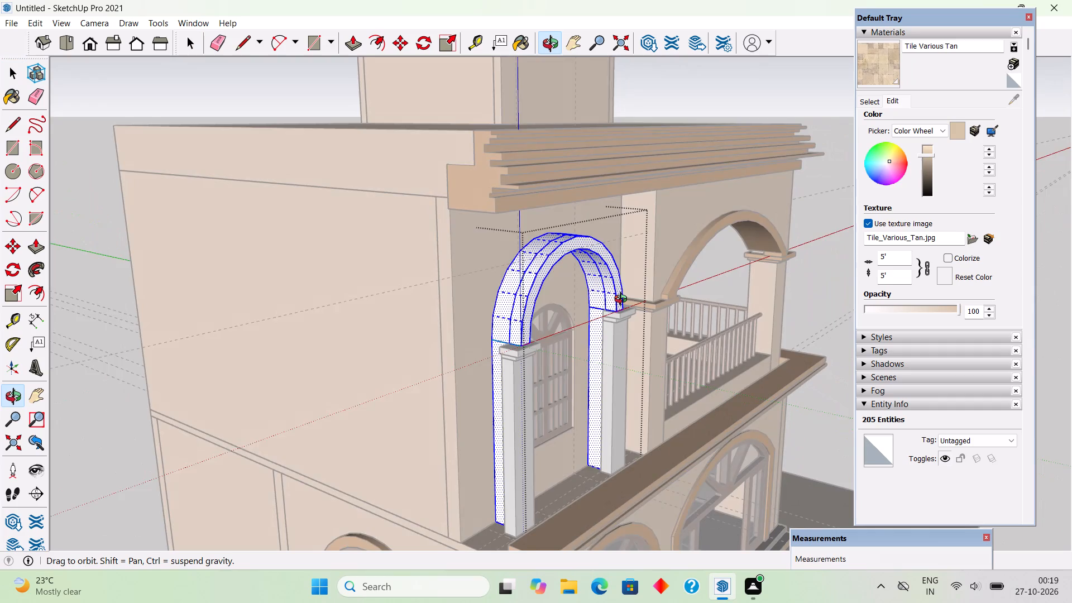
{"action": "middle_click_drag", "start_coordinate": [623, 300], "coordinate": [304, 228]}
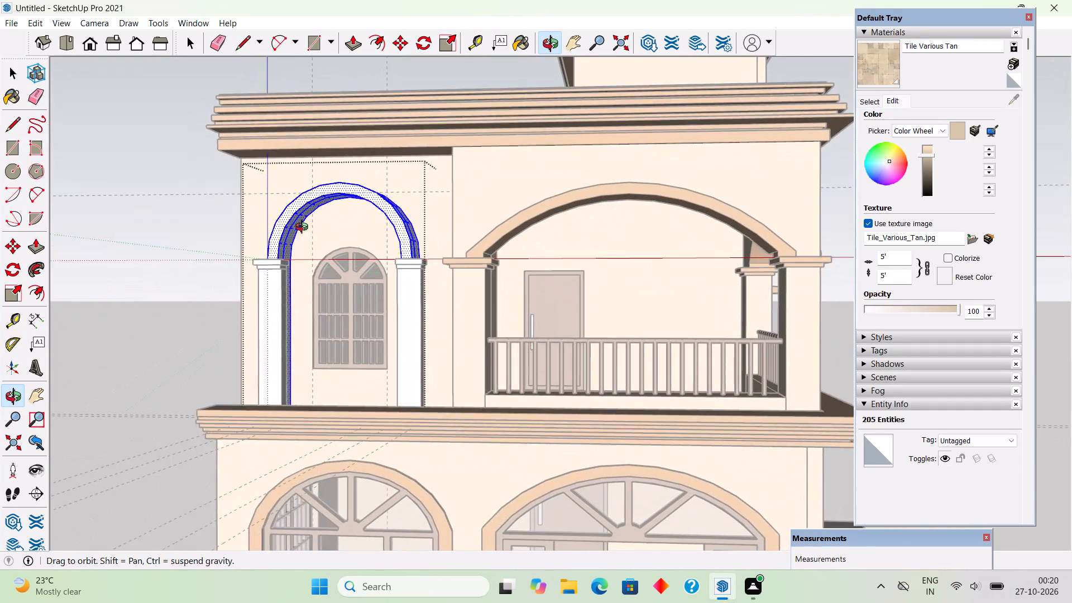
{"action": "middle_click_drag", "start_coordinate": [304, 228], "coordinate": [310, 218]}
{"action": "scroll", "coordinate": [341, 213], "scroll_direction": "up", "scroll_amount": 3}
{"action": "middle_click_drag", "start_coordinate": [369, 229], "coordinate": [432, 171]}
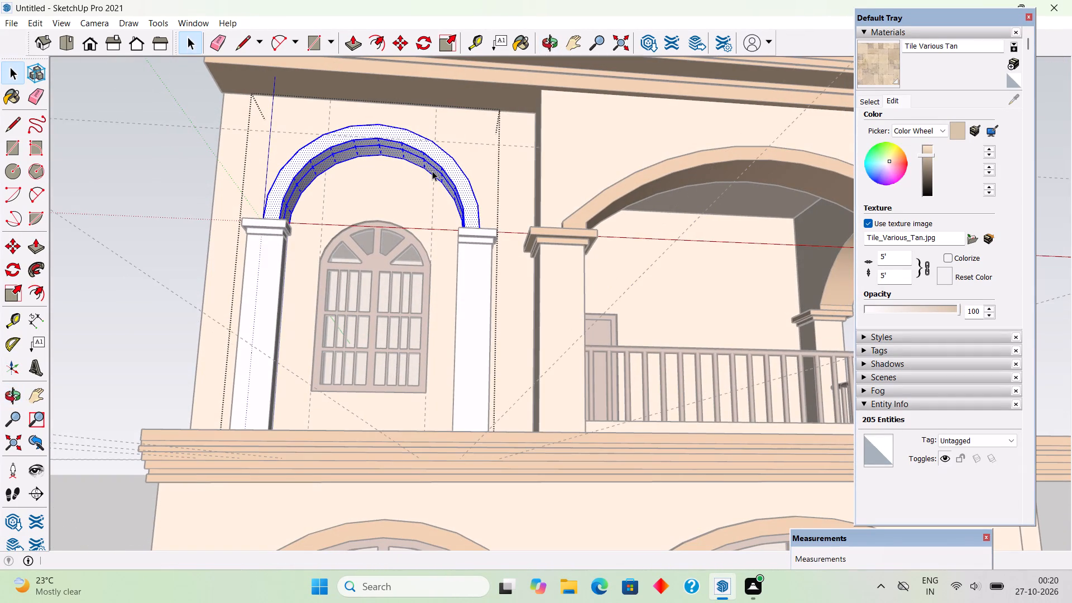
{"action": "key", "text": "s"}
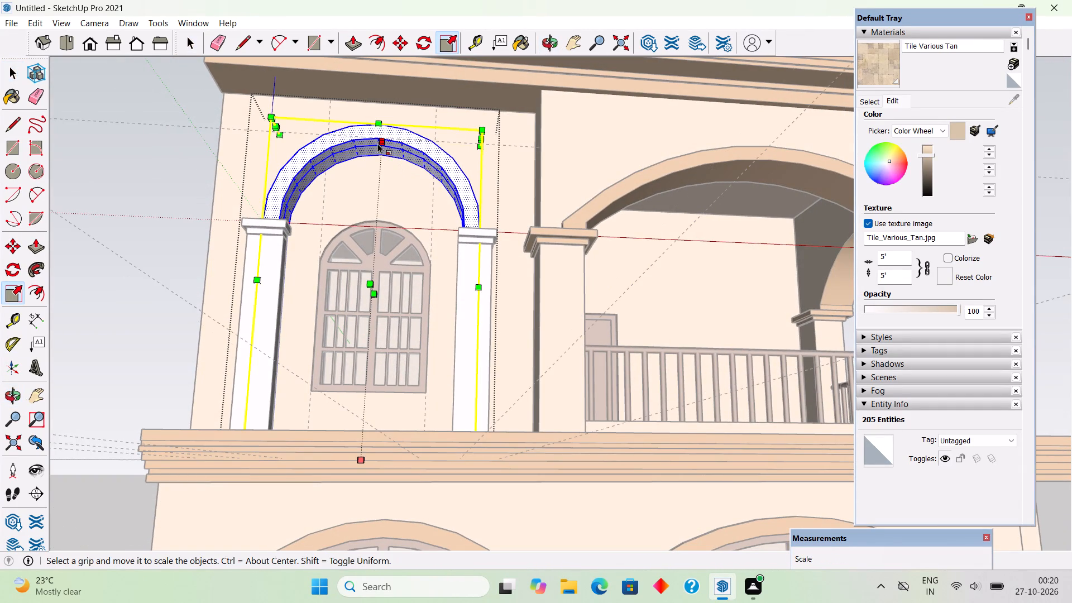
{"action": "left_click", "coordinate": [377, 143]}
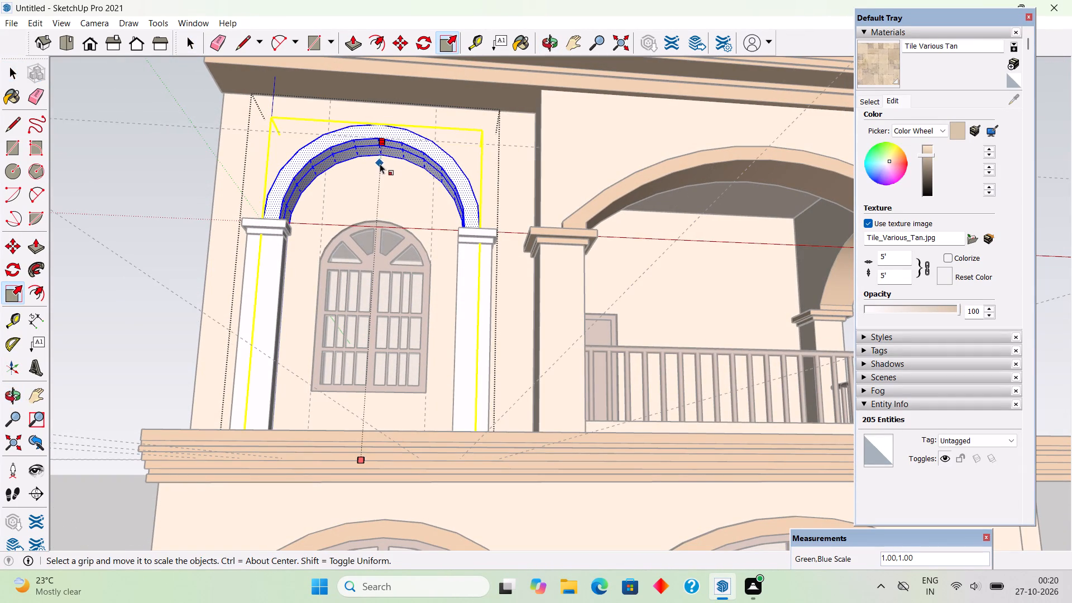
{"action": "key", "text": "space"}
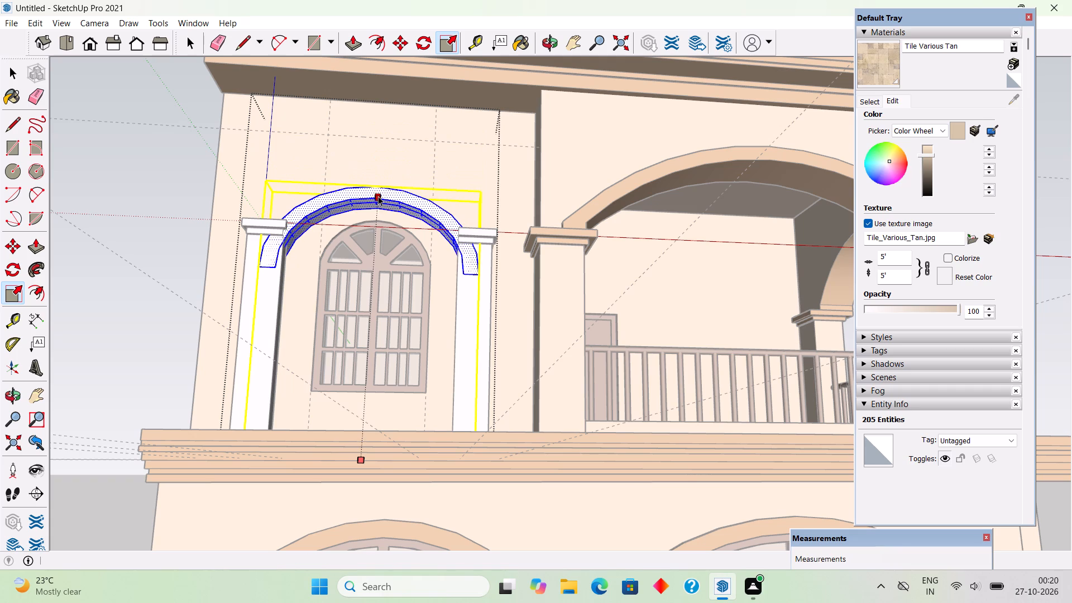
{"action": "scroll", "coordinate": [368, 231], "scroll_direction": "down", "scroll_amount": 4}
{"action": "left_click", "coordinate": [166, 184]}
Sample the orange Color C06 from the roof cornice and paint the upper window's arch with it.
{"action": "middle_click_drag", "start_coordinate": [185, 247], "coordinate": [187, 274]}
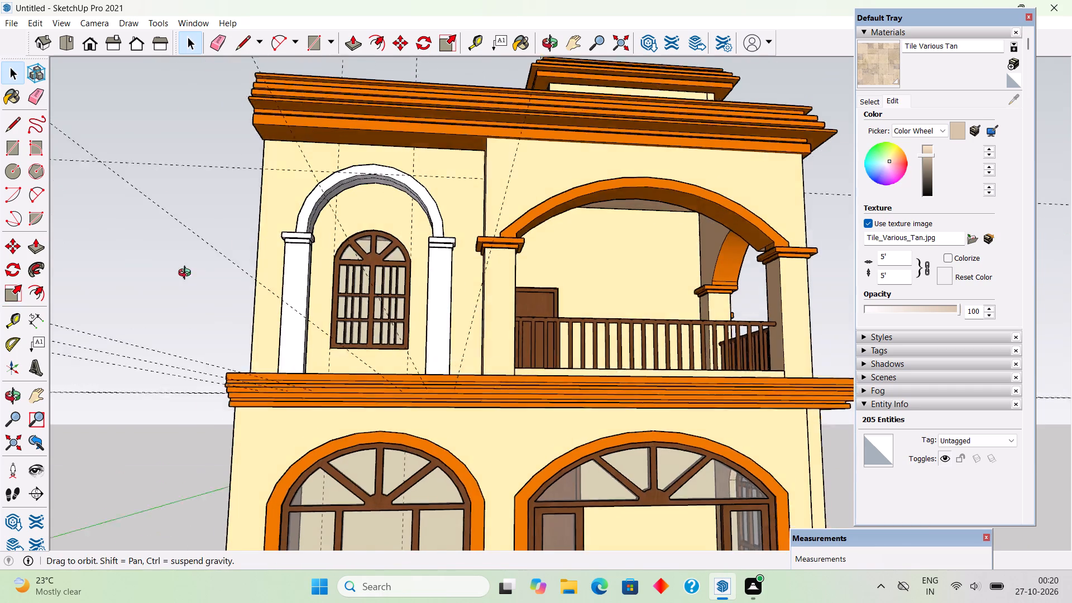
{"action": "middle_click_drag", "start_coordinate": [187, 274], "coordinate": [179, 350]}
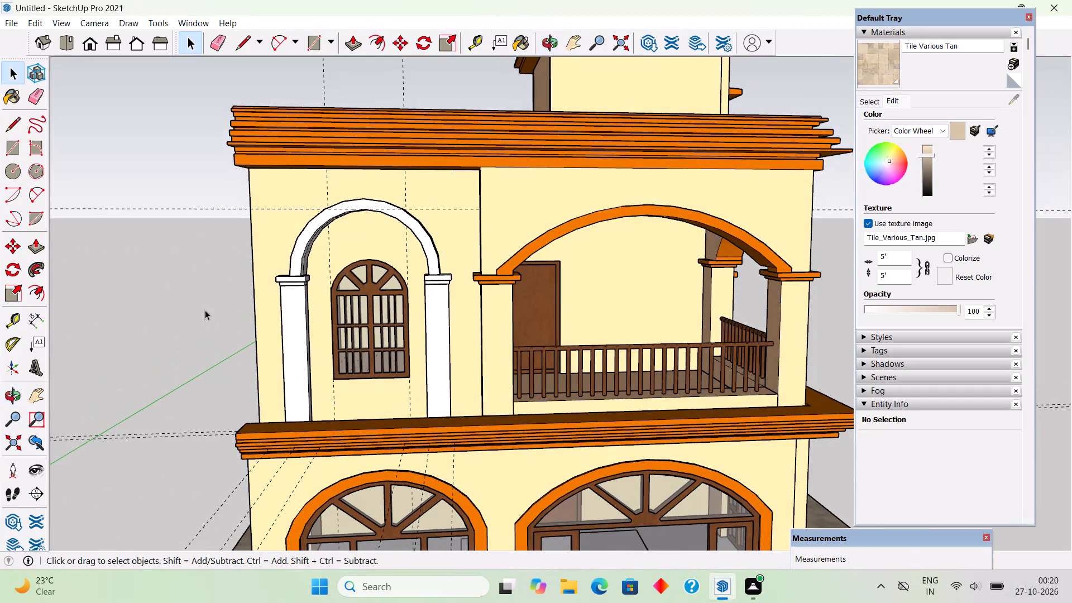
{"action": "middle_click_drag", "start_coordinate": [245, 279], "coordinate": [109, 221]}
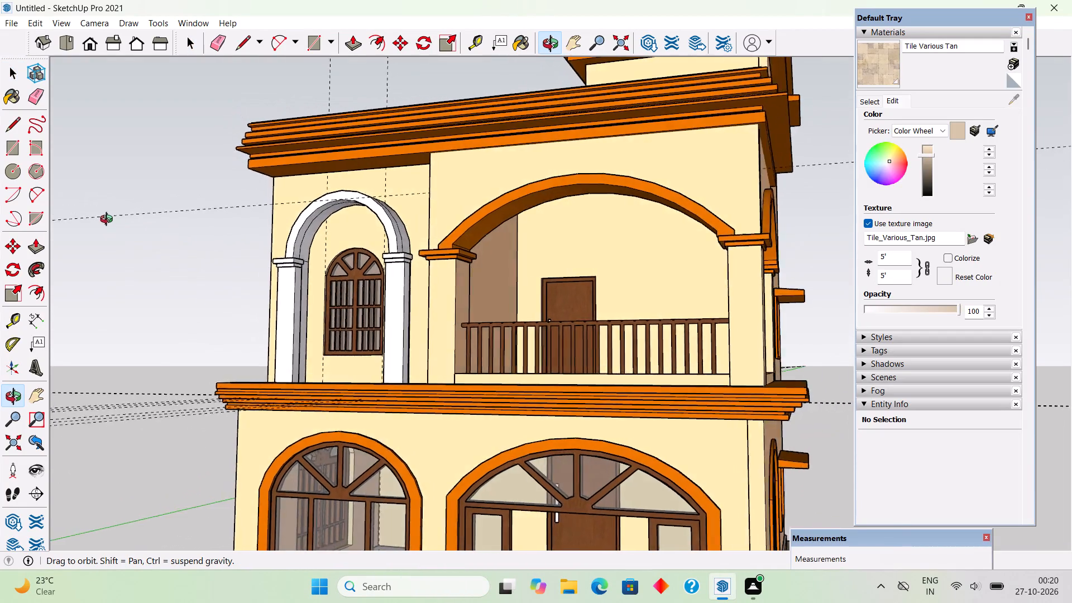
{"action": "middle_click_drag", "start_coordinate": [109, 221], "coordinate": [312, 299]}
{"action": "scroll", "coordinate": [312, 299], "scroll_direction": "down", "scroll_amount": 2}
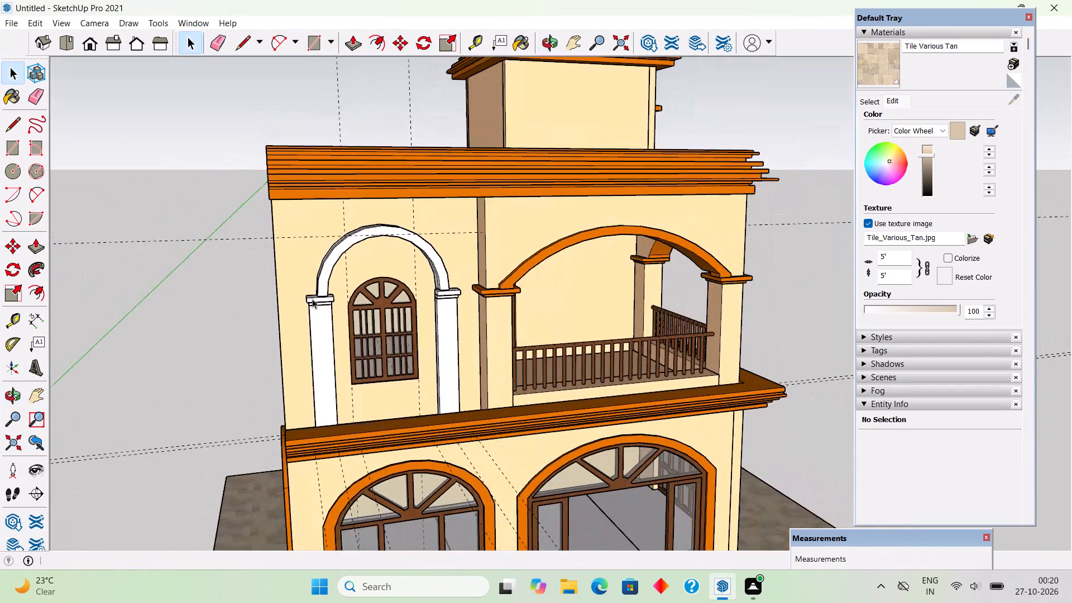
{"action": "middle_click_drag", "start_coordinate": [380, 255], "coordinate": [123, 231]}
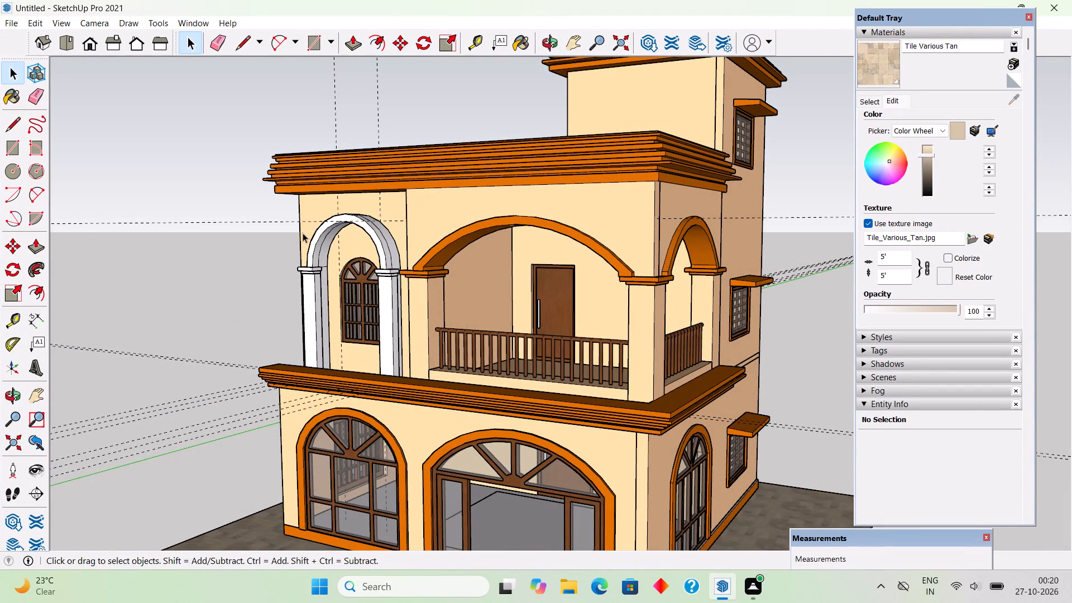
{"action": "left_click", "coordinate": [864, 103]}
{"action": "left_click", "coordinate": [1027, 99]}
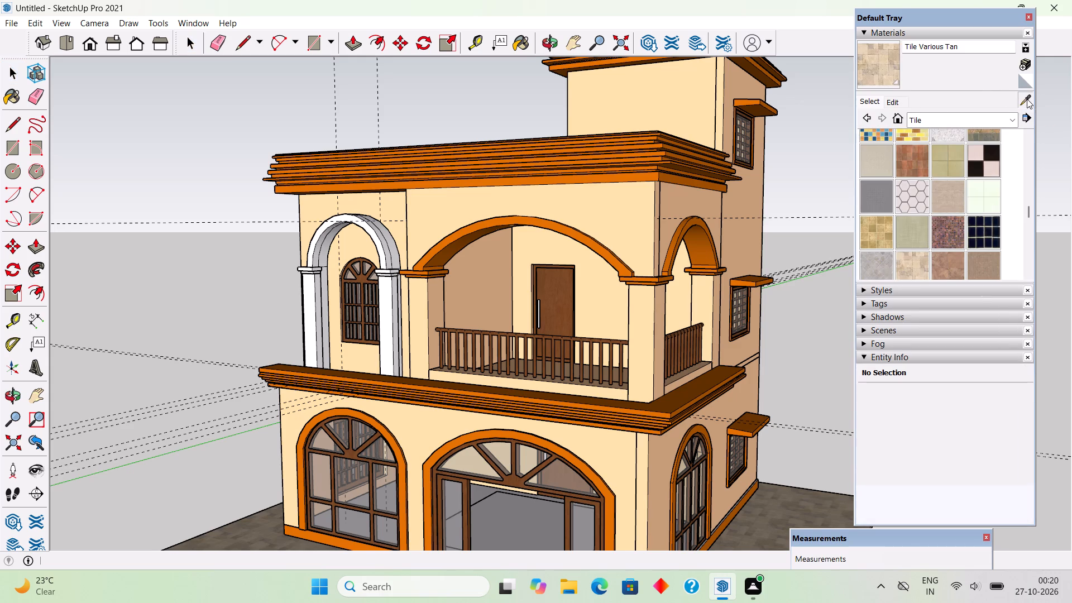
{"action": "left_click", "coordinate": [654, 166]}
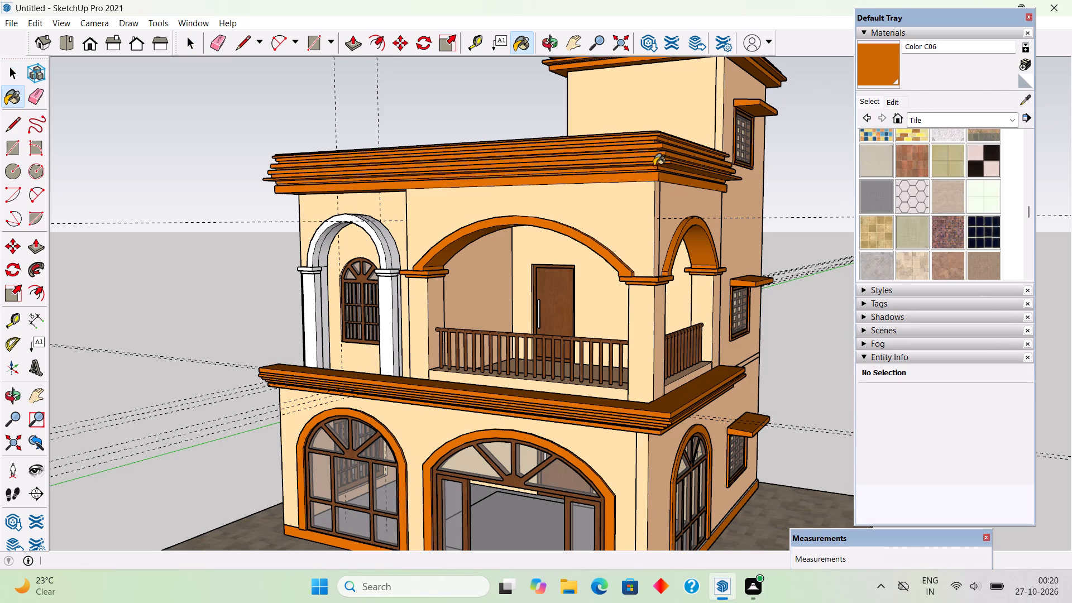
{"action": "scroll", "coordinate": [354, 252], "scroll_direction": "up", "scroll_amount": 5}
{"action": "left_click", "coordinate": [294, 228]}
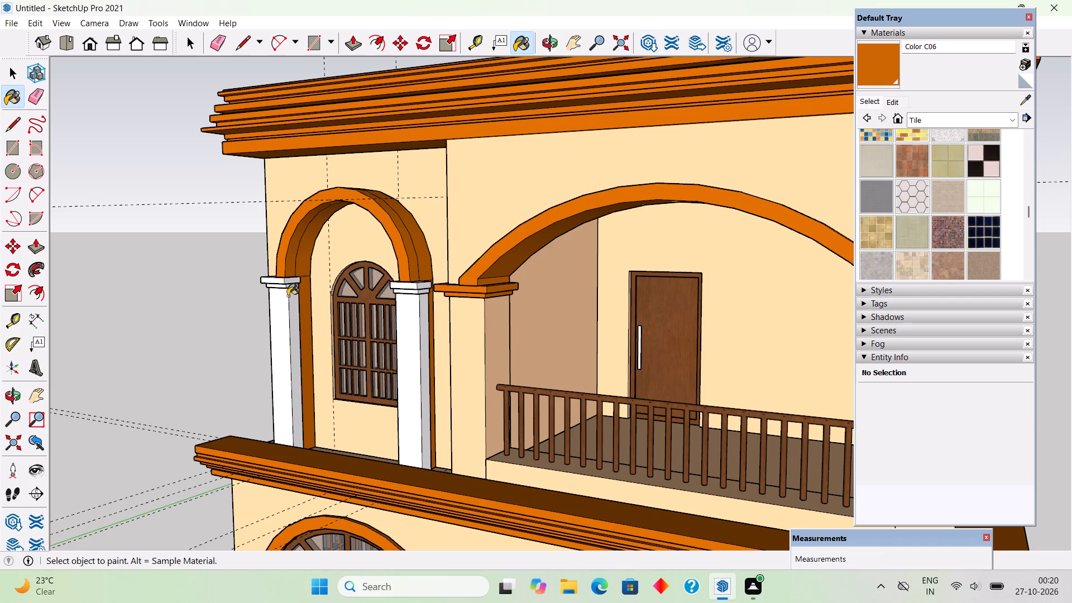
Paint the upper and lower capital slabs on both pillars of the upper window's surround with orange Color C06.
{"action": "scroll", "coordinate": [281, 280], "scroll_direction": "up", "scroll_amount": 6}
{"action": "left_click", "coordinate": [284, 280]}
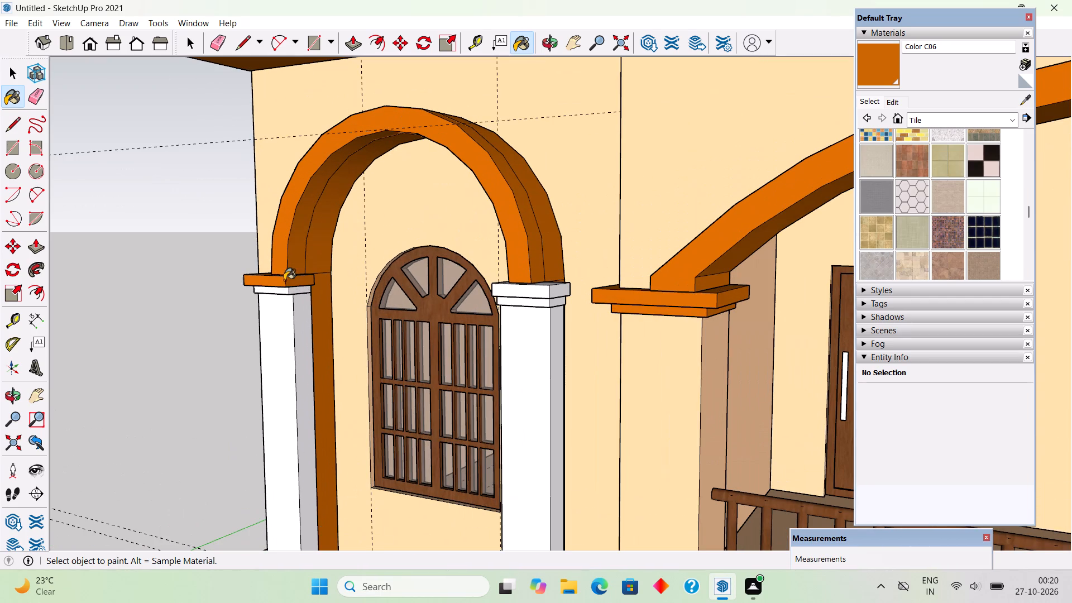
{"action": "left_click", "coordinate": [288, 290]}
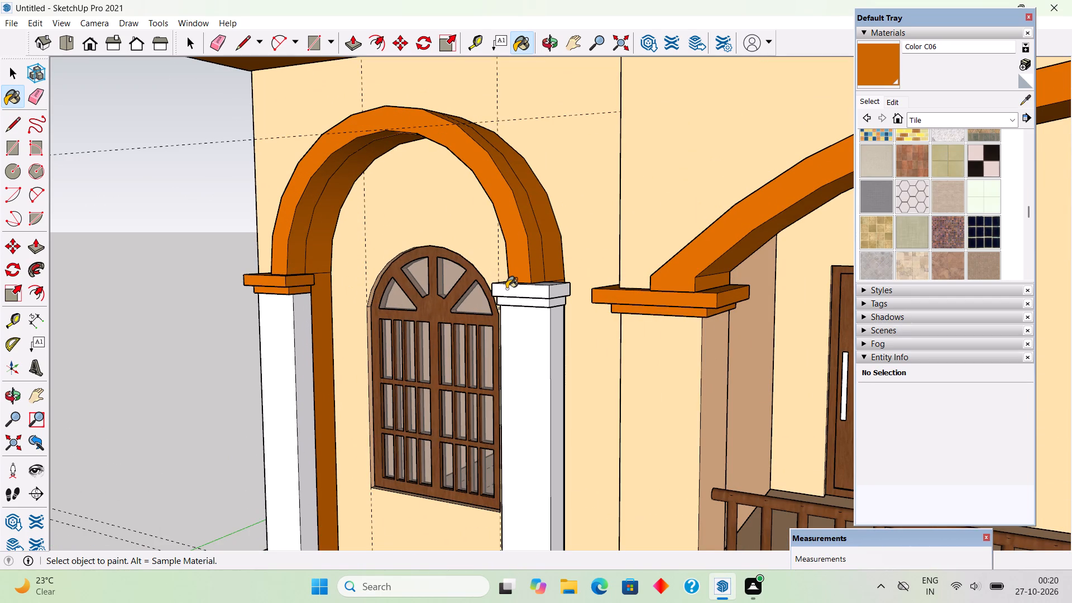
{"action": "left_click", "coordinate": [506, 289]}
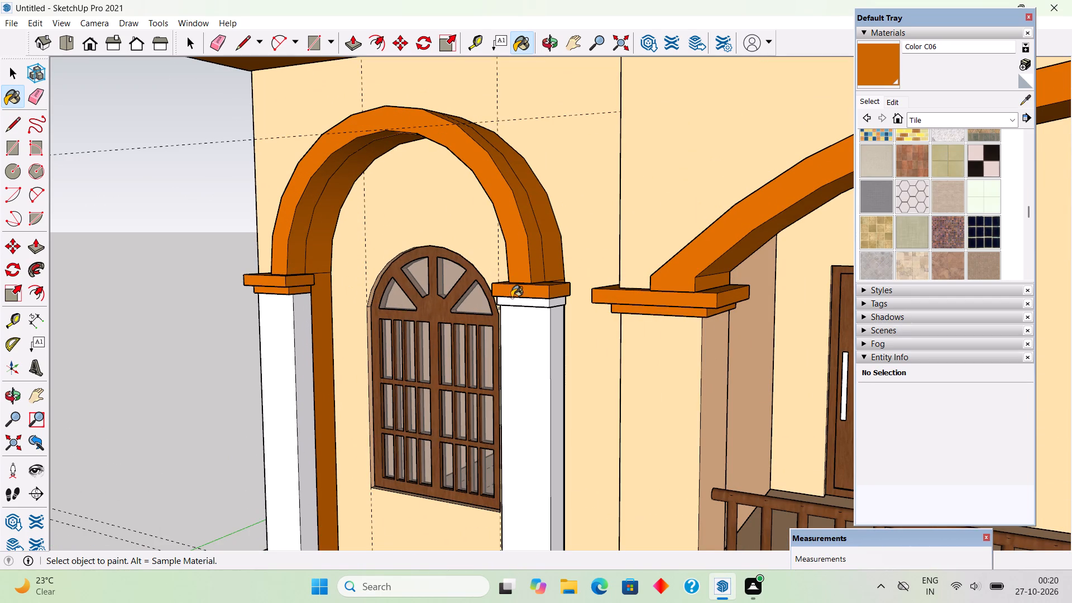
{"action": "left_click", "coordinate": [514, 302]}
Inside the arch group, paint the inner surface nearest the wall with Color C02 sampled from the house wall.
{"action": "middle_click_drag", "start_coordinate": [572, 247], "coordinate": [646, 115]}
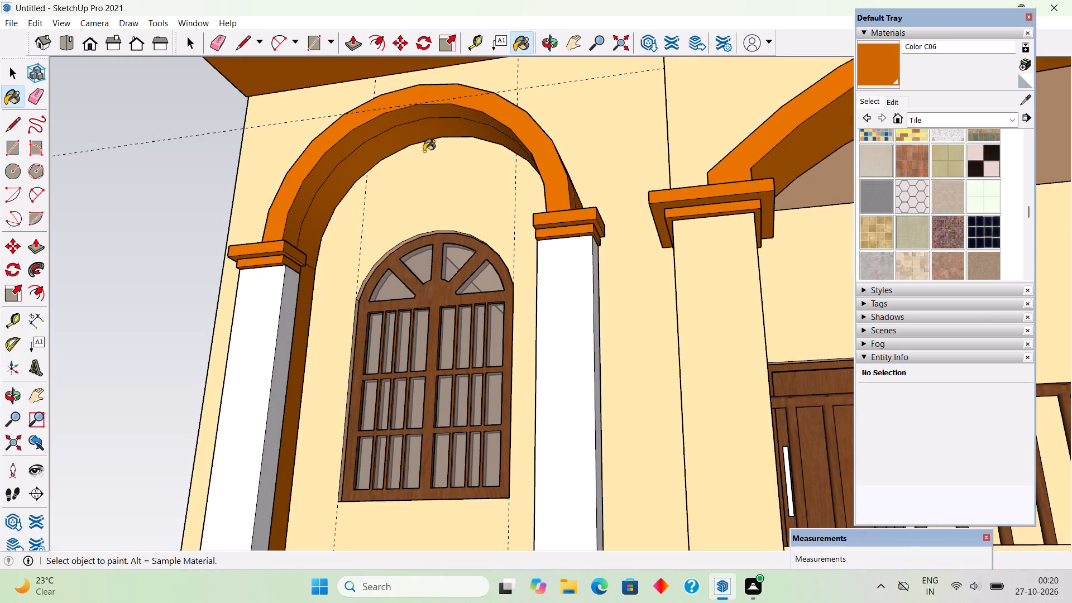
{"action": "key", "text": "space"}
{"action": "triple_click", "coordinate": [356, 167]}
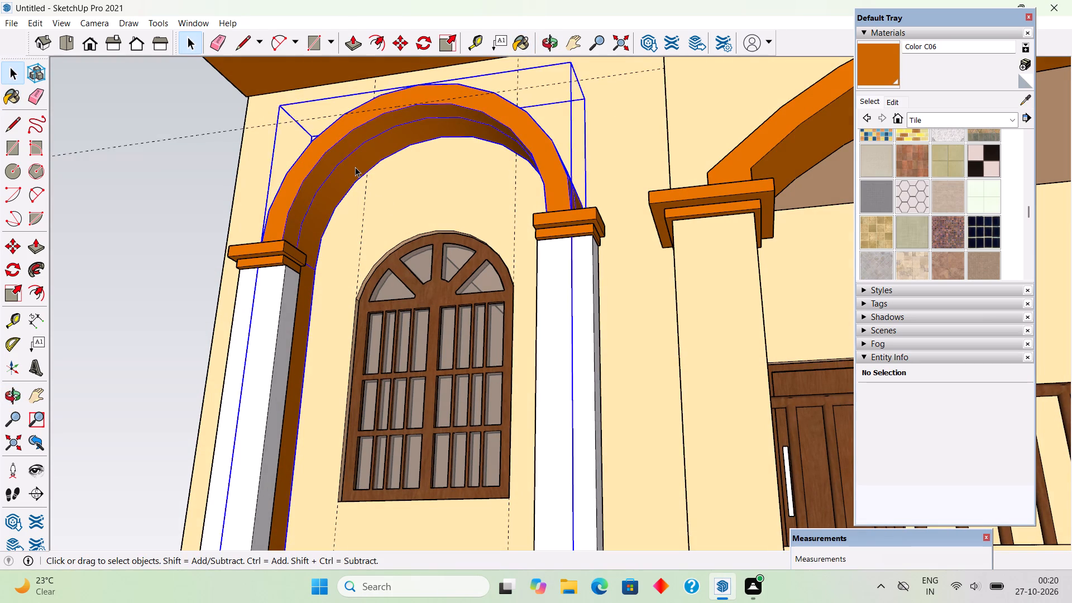
{"action": "left_click", "coordinate": [356, 167]}
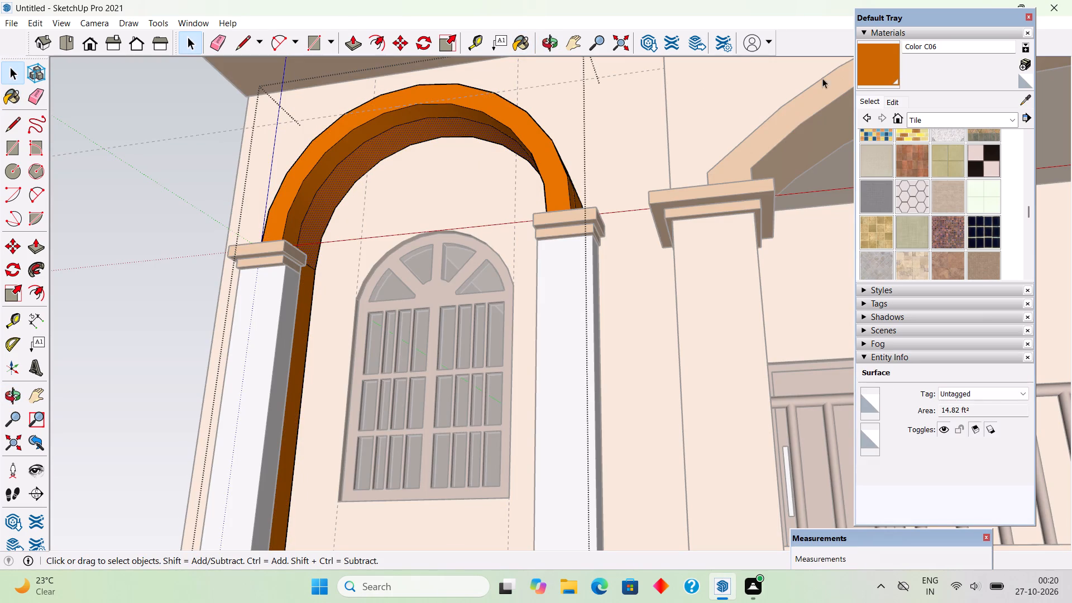
{"action": "left_click", "coordinate": [1029, 100]}
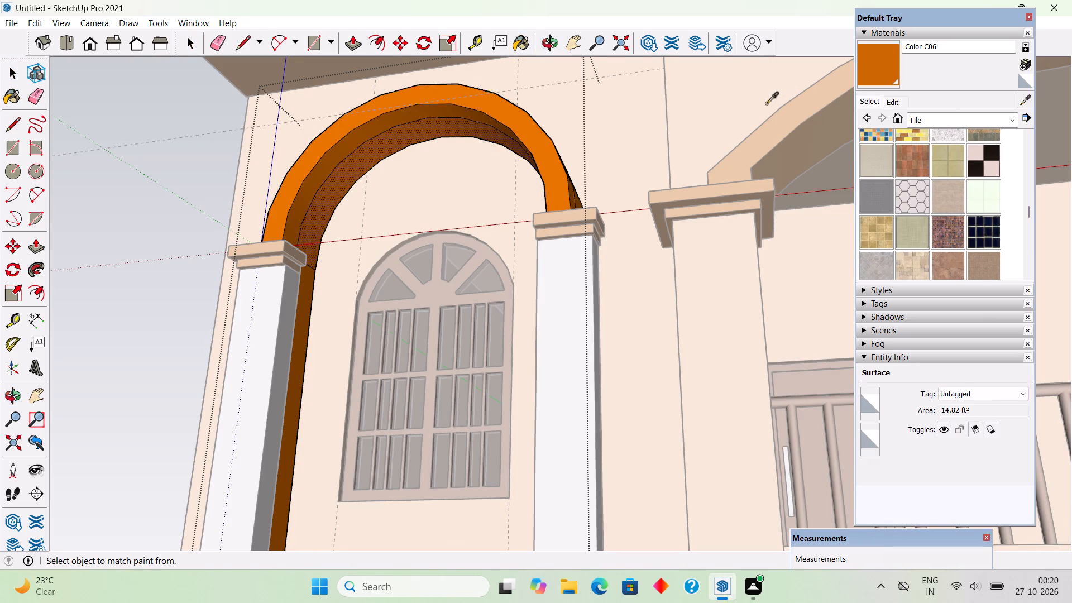
{"action": "left_click", "coordinate": [759, 105]}
{"action": "left_click", "coordinate": [419, 134]}
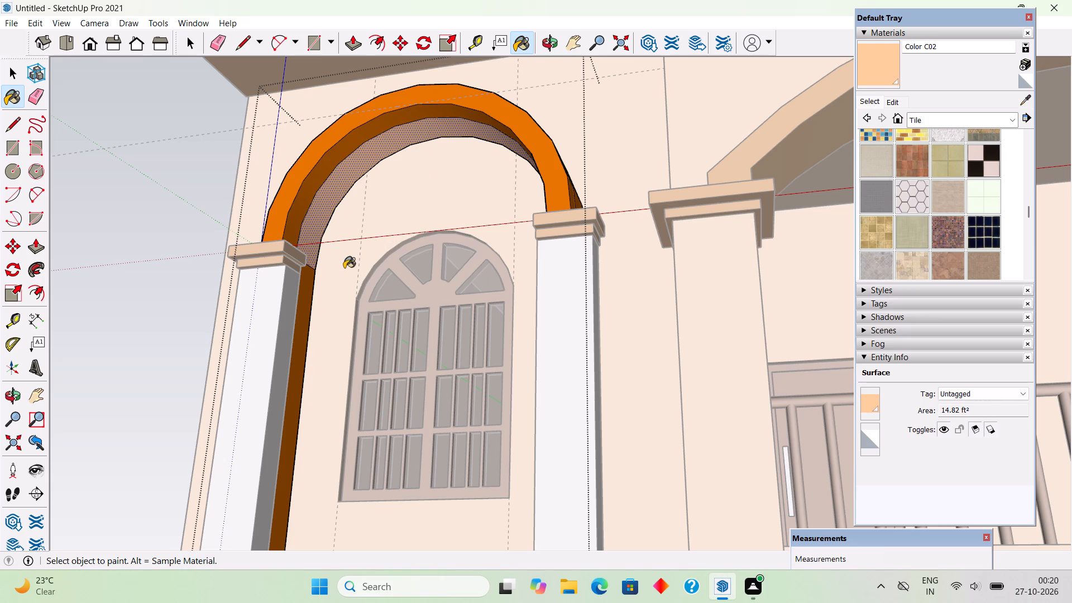
{"action": "key", "text": "space"}
{"action": "left_click", "coordinate": [141, 193]}
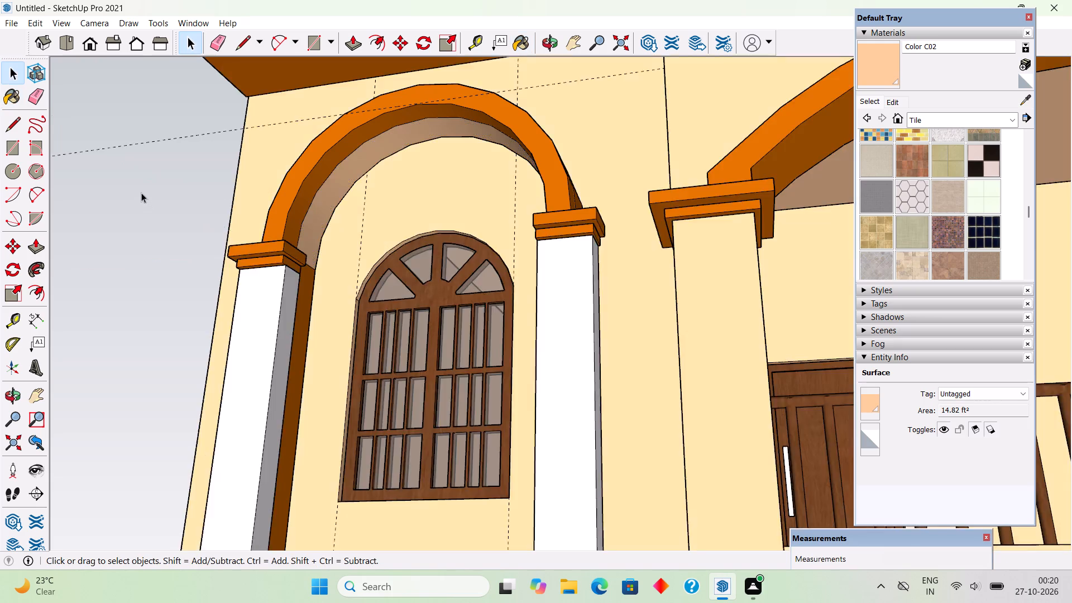
Paint both white pillars of the upper window's surround with the wall's Color C02.
{"action": "scroll", "coordinate": [148, 198], "scroll_direction": "down", "scroll_amount": 6}
{"action": "middle_click_drag", "start_coordinate": [162, 249], "coordinate": [574, 394]}
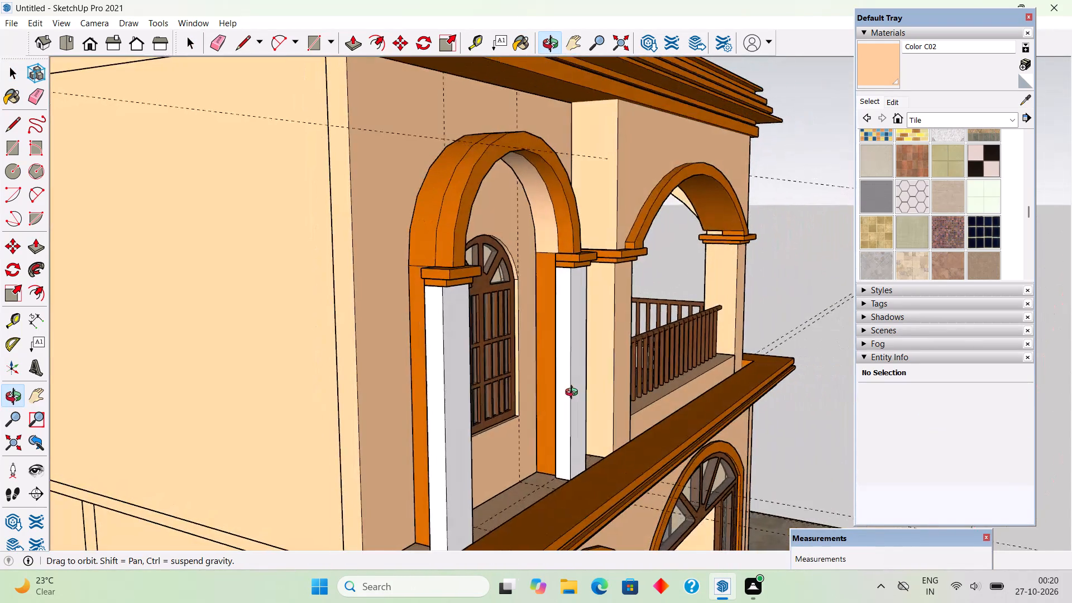
{"action": "middle_click_drag", "start_coordinate": [574, 394], "coordinate": [301, 350]}
{"action": "scroll", "coordinate": [298, 337], "scroll_direction": "up", "scroll_amount": 2}
{"action": "scroll", "coordinate": [279, 296], "scroll_direction": "down", "scroll_amount": 4}
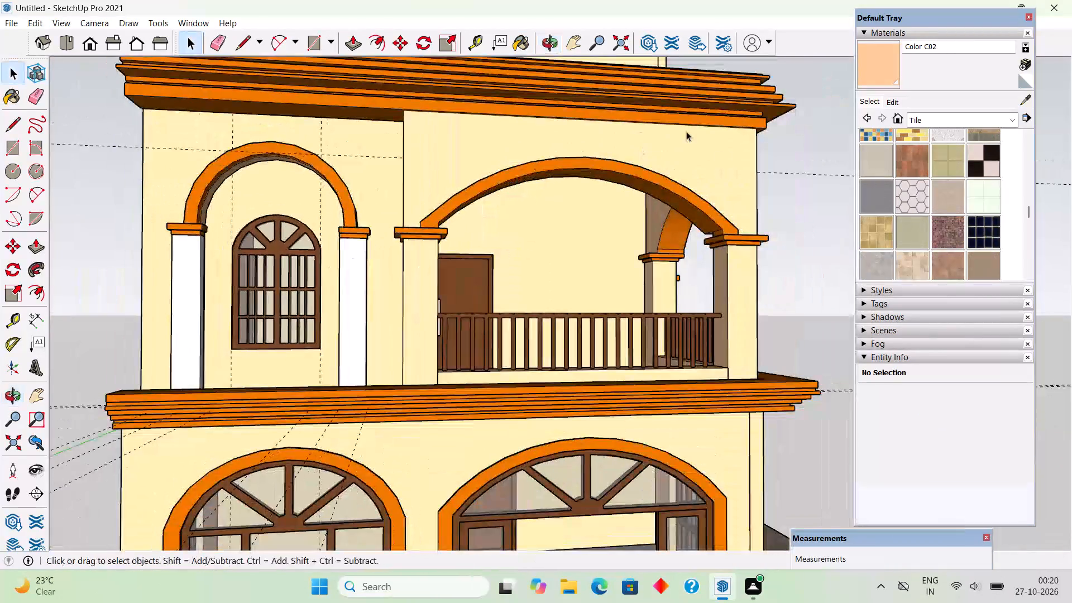
{"action": "left_click", "coordinate": [865, 69]}
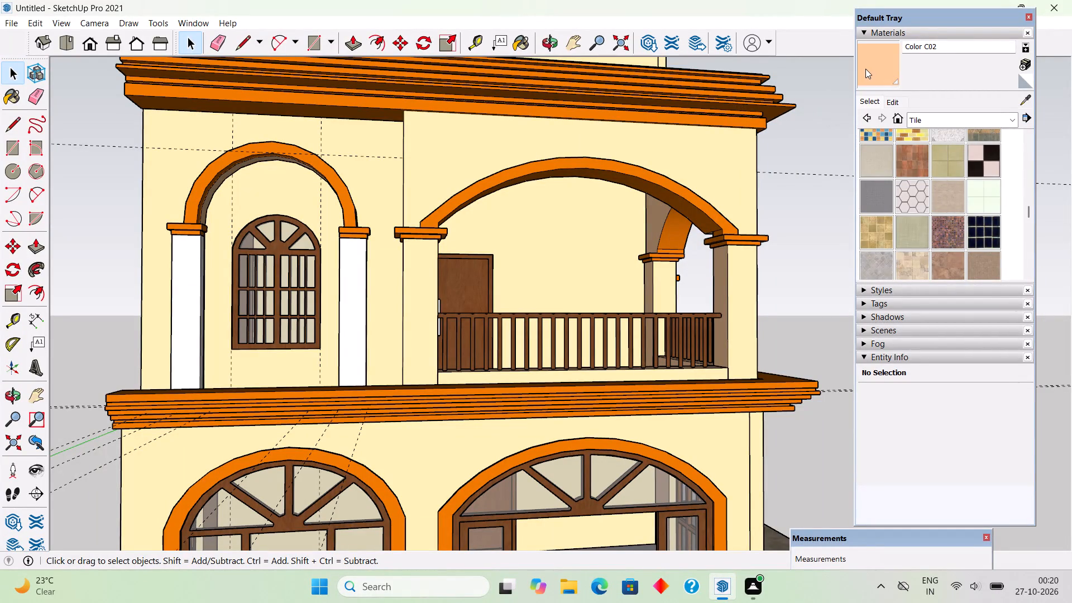
{"action": "left_click", "coordinate": [347, 270]}
{"action": "left_click", "coordinate": [186, 285]}
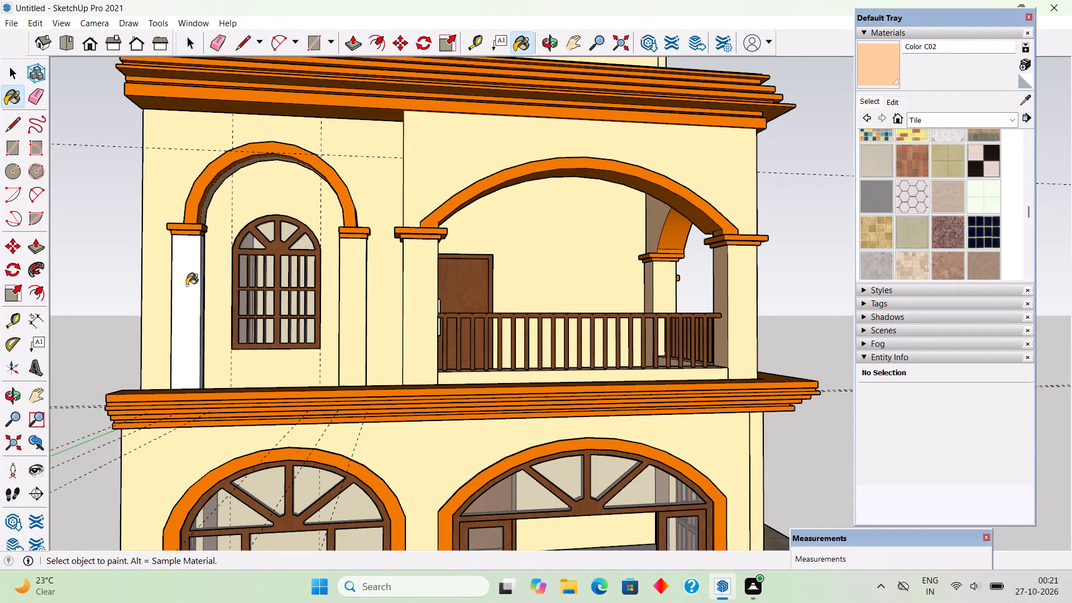
{"action": "key", "text": "space"}
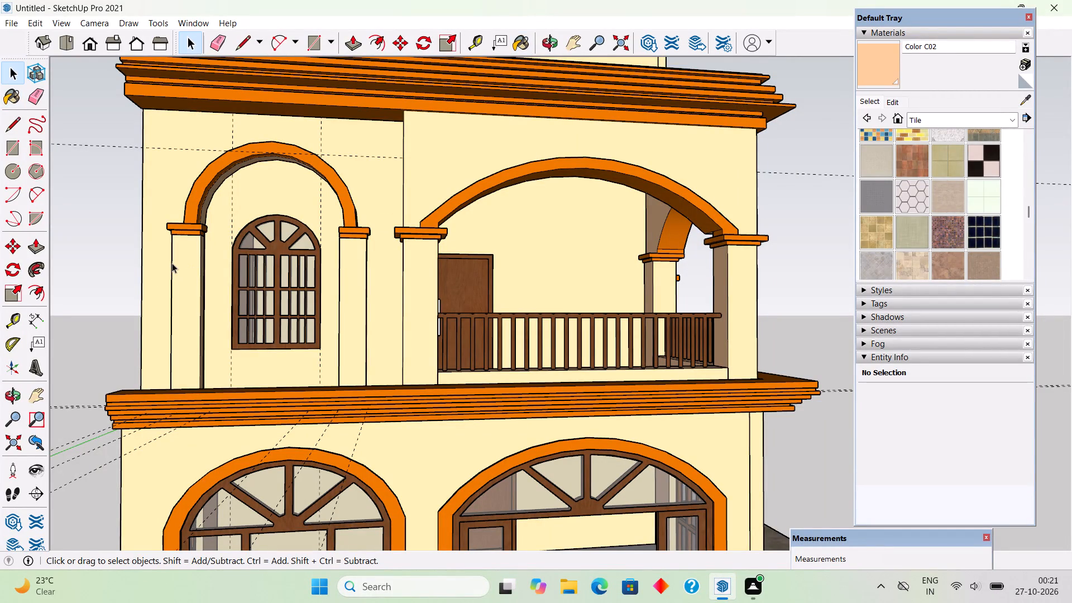
Examine the coloured house from the front and the balcony-side corner.
{"action": "scroll", "coordinate": [172, 262], "scroll_direction": "down", "scroll_amount": 4}
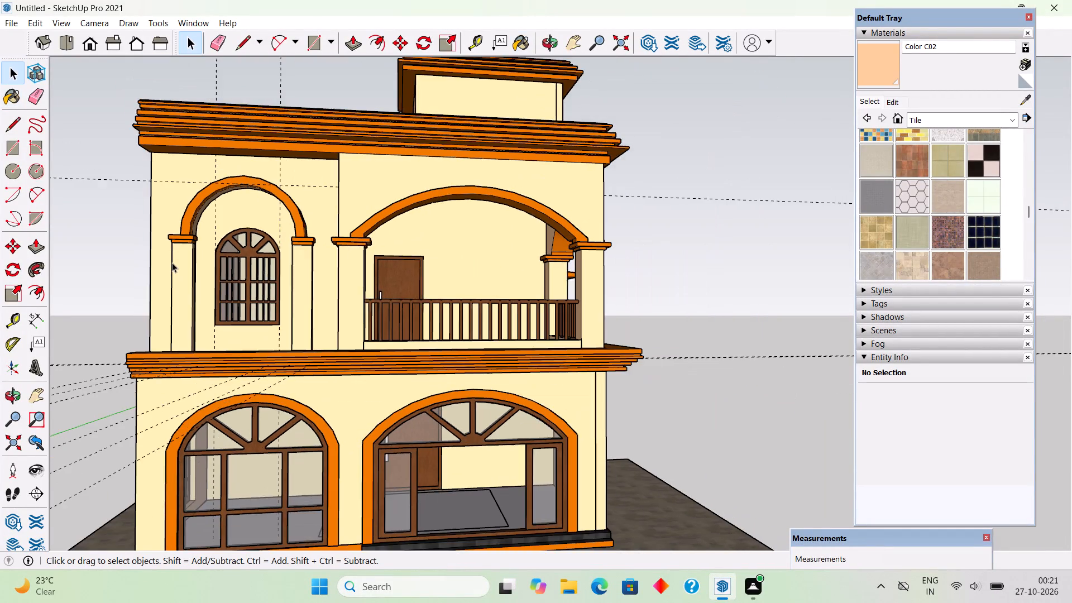
{"action": "scroll", "coordinate": [172, 262], "scroll_direction": "down", "scroll_amount": 4}
{"action": "middle_click_drag", "start_coordinate": [167, 299], "coordinate": [0, 404]}
{"action": "scroll", "coordinate": [376, 323], "scroll_direction": "up", "scroll_amount": 3}
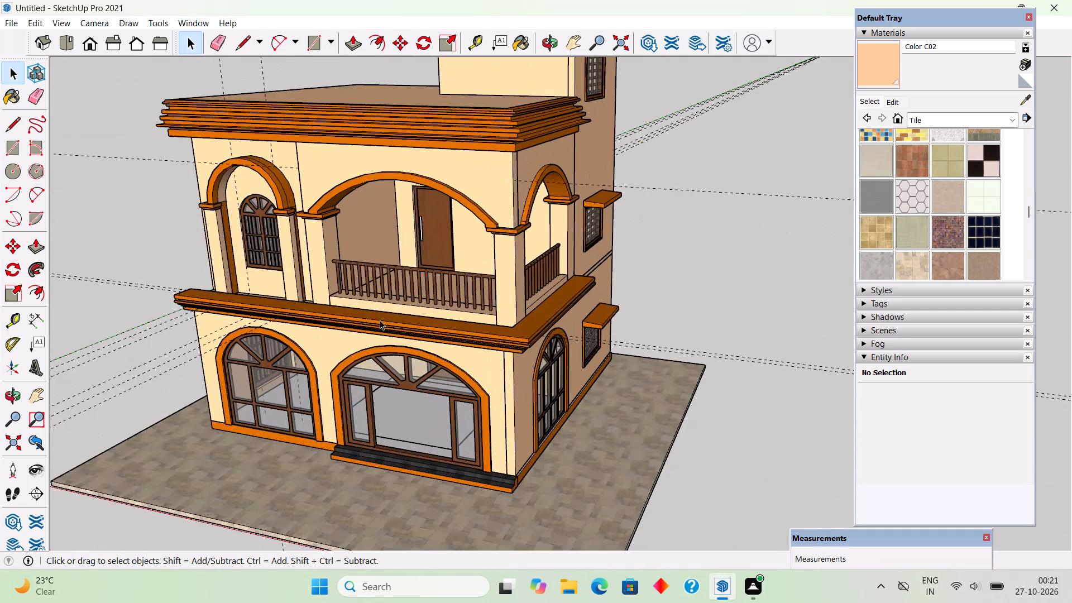
{"action": "middle_click_drag", "start_coordinate": [387, 301], "coordinate": [283, 207]}
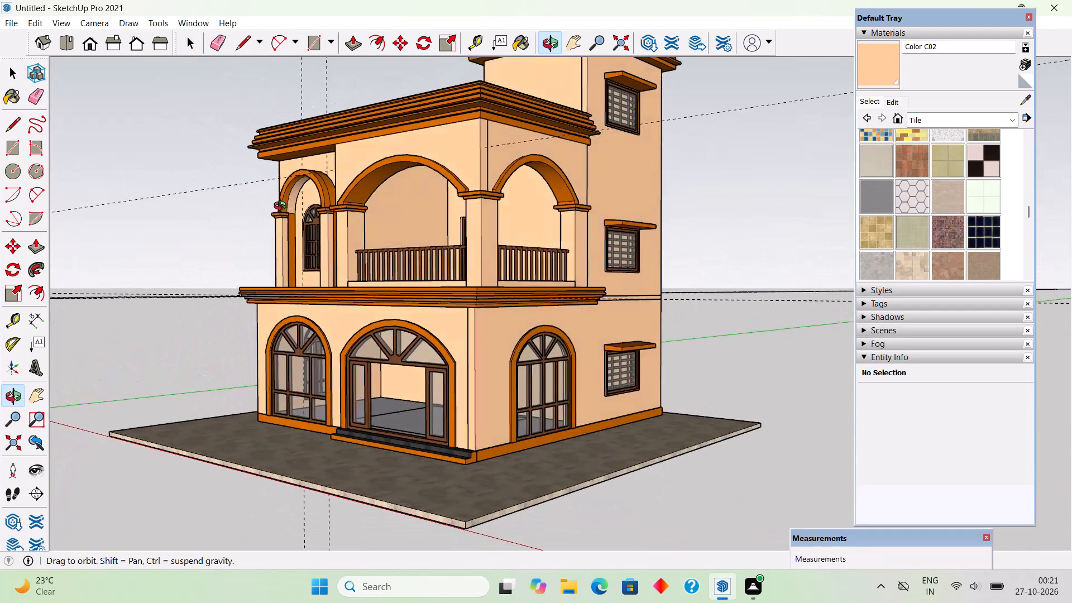
{"action": "middle_click_drag", "start_coordinate": [283, 207], "coordinate": [274, 197]}
{"action": "scroll", "coordinate": [274, 198], "scroll_direction": "down", "scroll_amount": 6}
{"action": "middle_click_drag", "start_coordinate": [355, 252], "coordinate": [493, 254]}
{"action": "scroll", "coordinate": [493, 254], "scroll_direction": "up", "scroll_amount": 2}
{"action": "scroll", "coordinate": [493, 254], "scroll_direction": "down", "scroll_amount": 3}
{"action": "scroll", "coordinate": [409, 74], "scroll_direction": "up", "scroll_amount": 5}
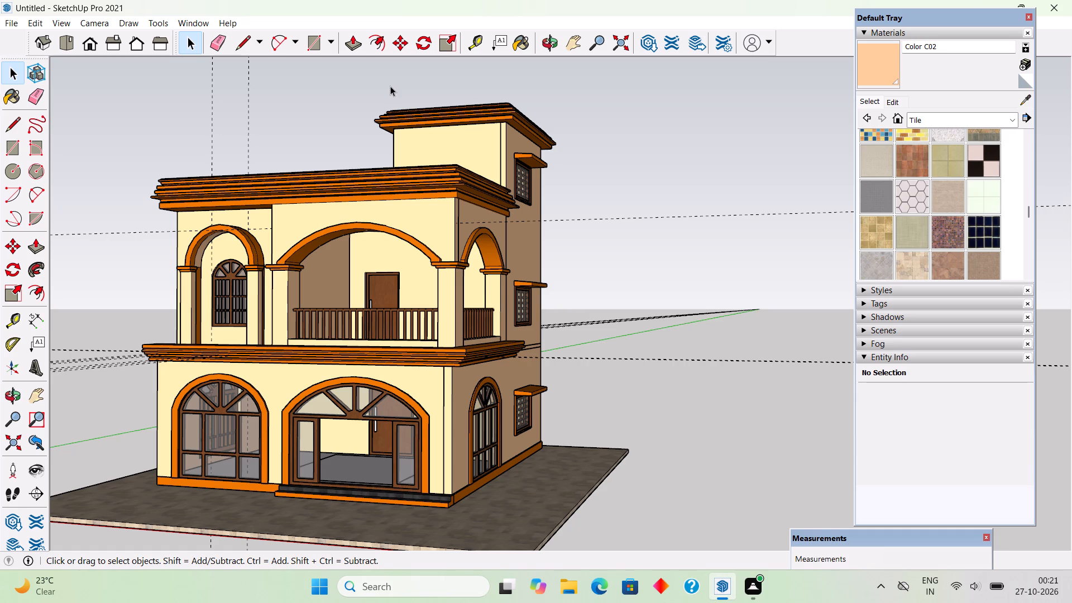
Examine the coloured house from the balcony-side corner, the front and above.
{"action": "scroll", "coordinate": [390, 86], "scroll_direction": "down", "scroll_amount": 3}
{"action": "middle_click_drag", "start_coordinate": [406, 152], "coordinate": [256, 179]}
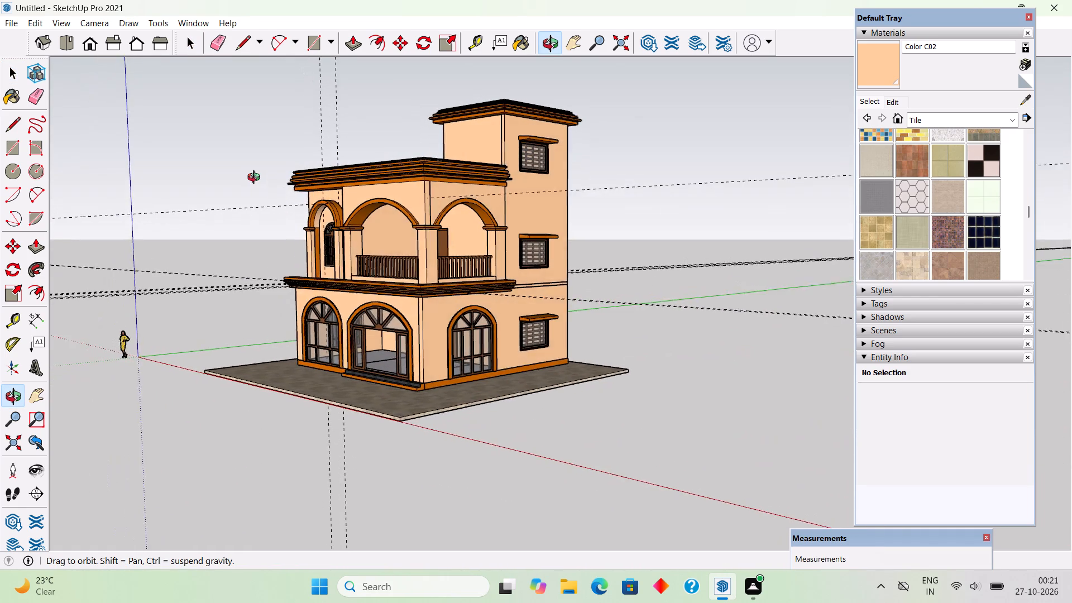
{"action": "middle_click_drag", "start_coordinate": [256, 179], "coordinate": [252, 175]}
{"action": "scroll", "coordinate": [252, 175], "scroll_direction": "up", "scroll_amount": 2}
{"action": "scroll", "coordinate": [263, 118], "scroll_direction": "up", "scroll_amount": 2}
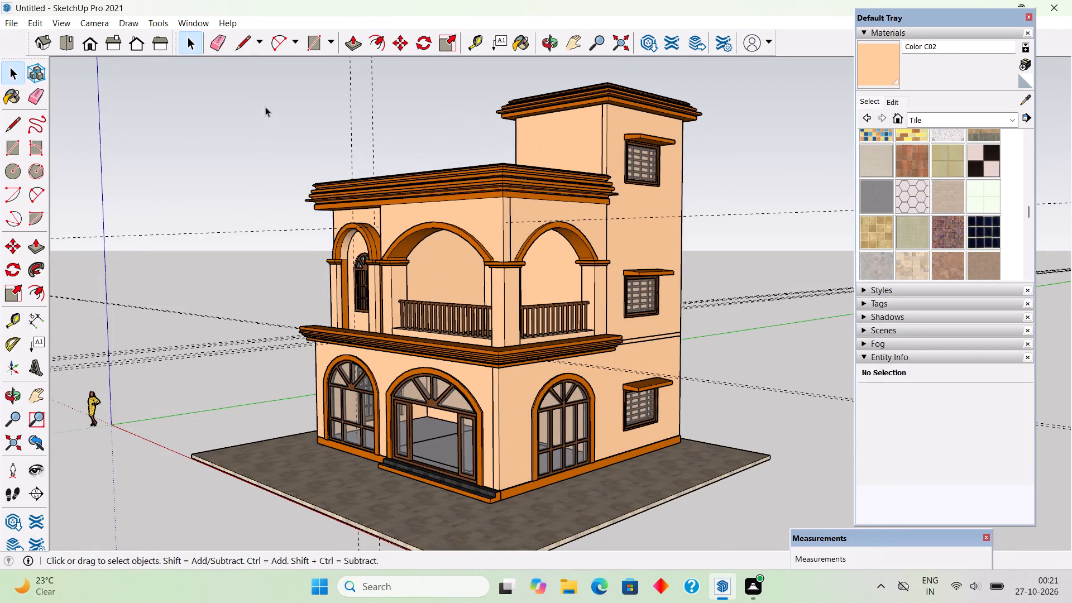
{"action": "scroll", "coordinate": [266, 106], "scroll_direction": "up", "scroll_amount": 1}
{"action": "middle_click_drag", "start_coordinate": [266, 104], "coordinate": [298, 98]}
{"action": "scroll", "coordinate": [298, 98], "scroll_direction": "up", "scroll_amount": 1}
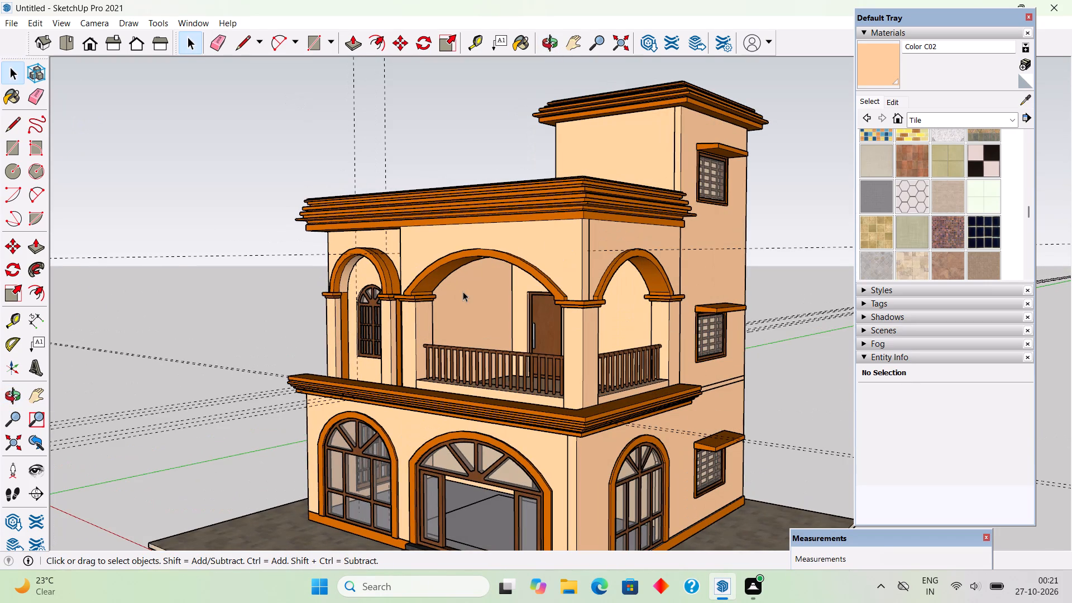
{"action": "middle_click_drag", "start_coordinate": [423, 237], "coordinate": [455, 214]}
{"action": "scroll", "coordinate": [457, 218], "scroll_direction": "down", "scroll_amount": 4}
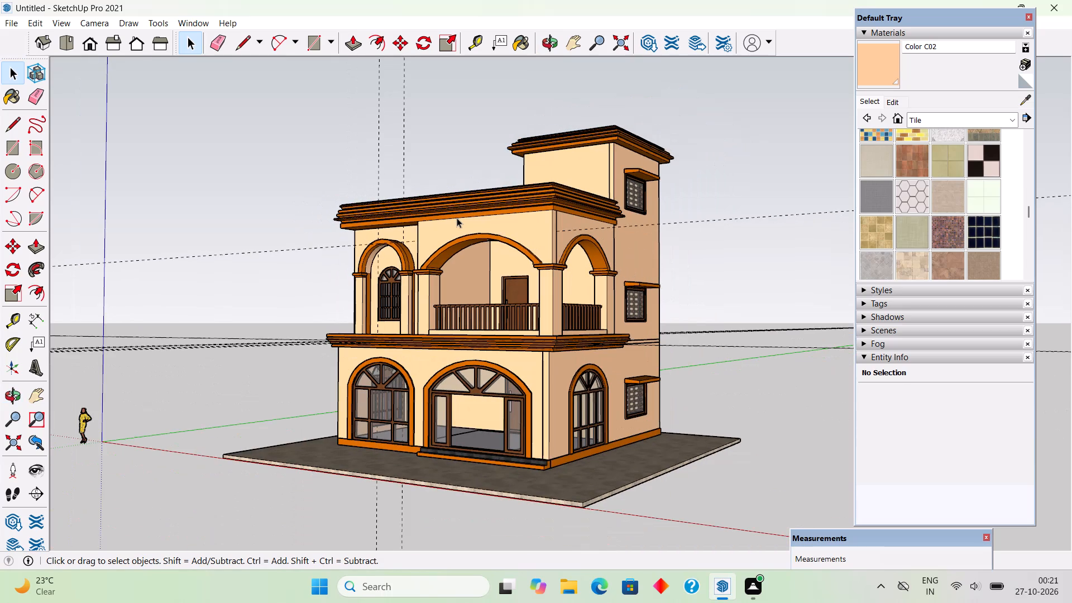
{"action": "middle_click_drag", "start_coordinate": [511, 290], "coordinate": [734, 400]}
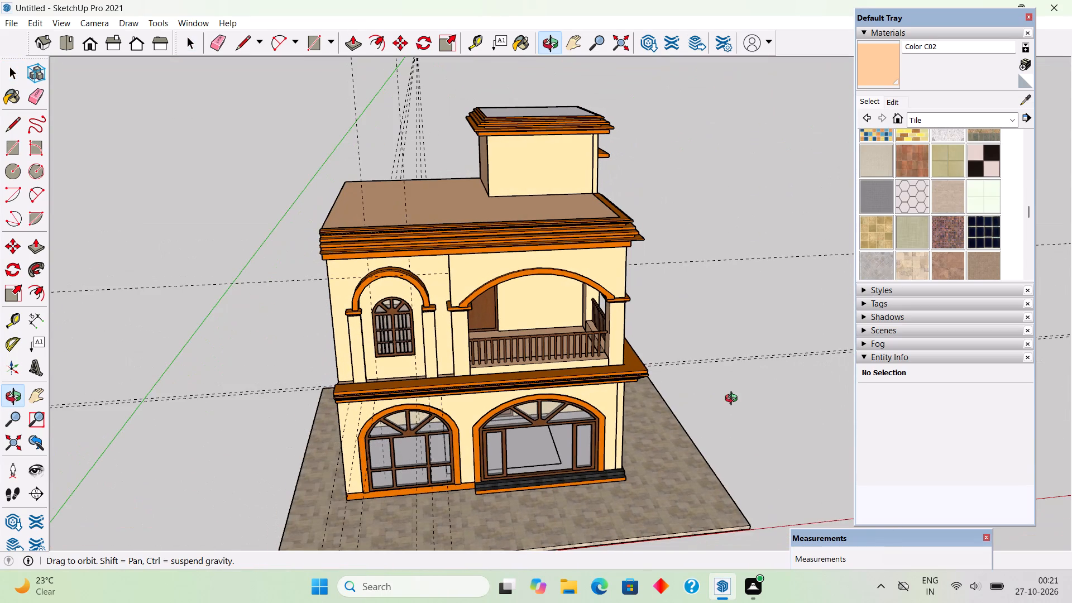
{"action": "middle_click_drag", "start_coordinate": [734, 400], "coordinate": [735, 411]}
{"action": "scroll", "coordinate": [735, 411], "scroll_direction": "up", "scroll_amount": 1}
{"action": "scroll", "coordinate": [604, 410], "scroll_direction": "down", "scroll_amount": 1}
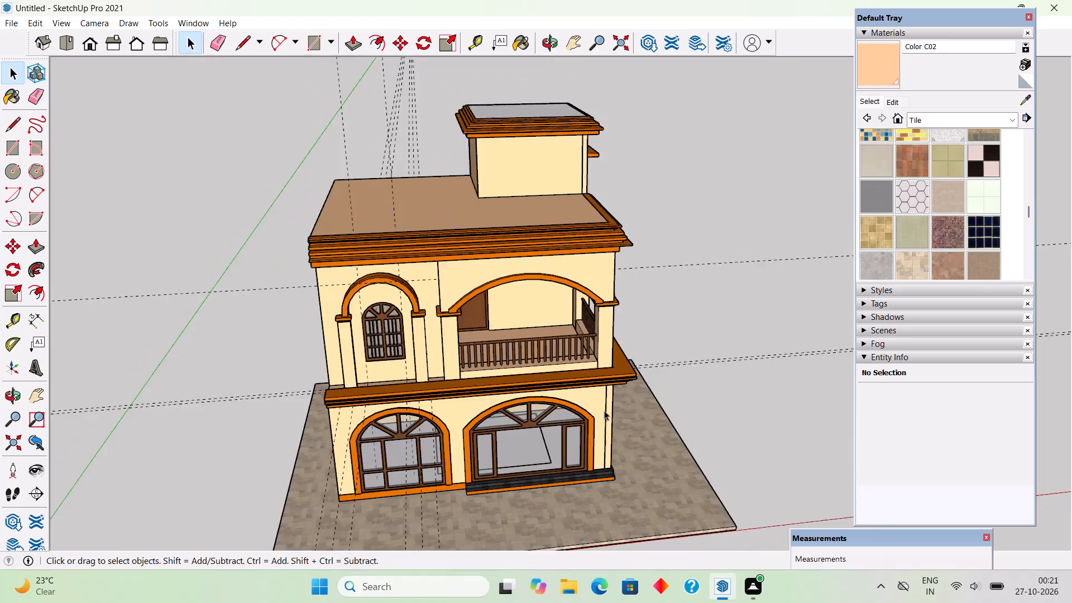
{"action": "scroll", "coordinate": [604, 410], "scroll_direction": "down", "scroll_amount": 2}
{"action": "scroll", "coordinate": [398, 494], "scroll_direction": "up", "scroll_amount": 4}
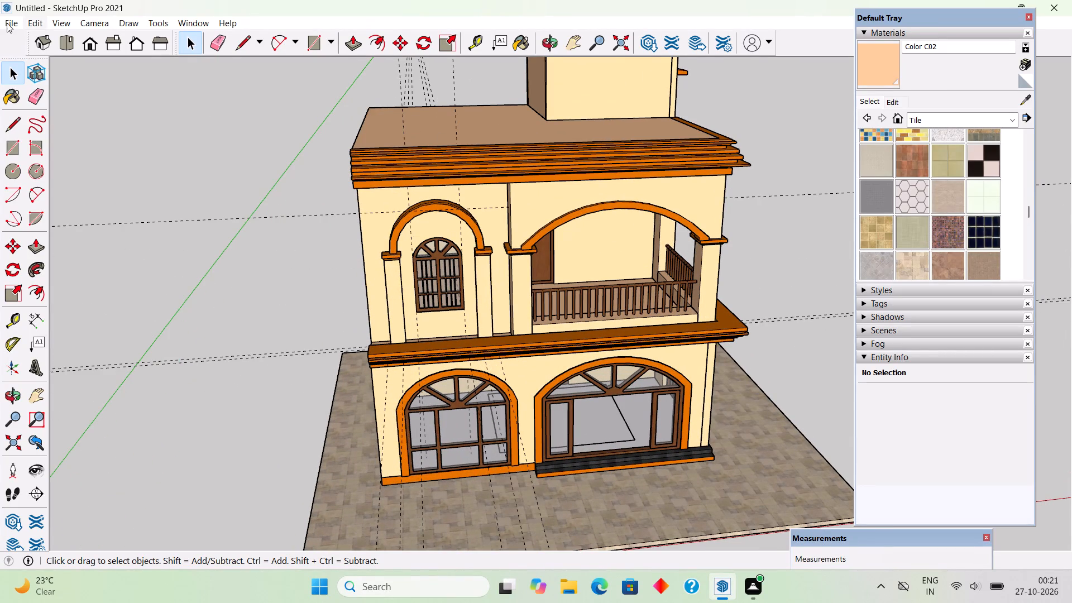
Delete all guide lines from the model.
{"action": "left_click", "coordinate": [35, 22]}
{"action": "left_click", "coordinate": [102, 149]}
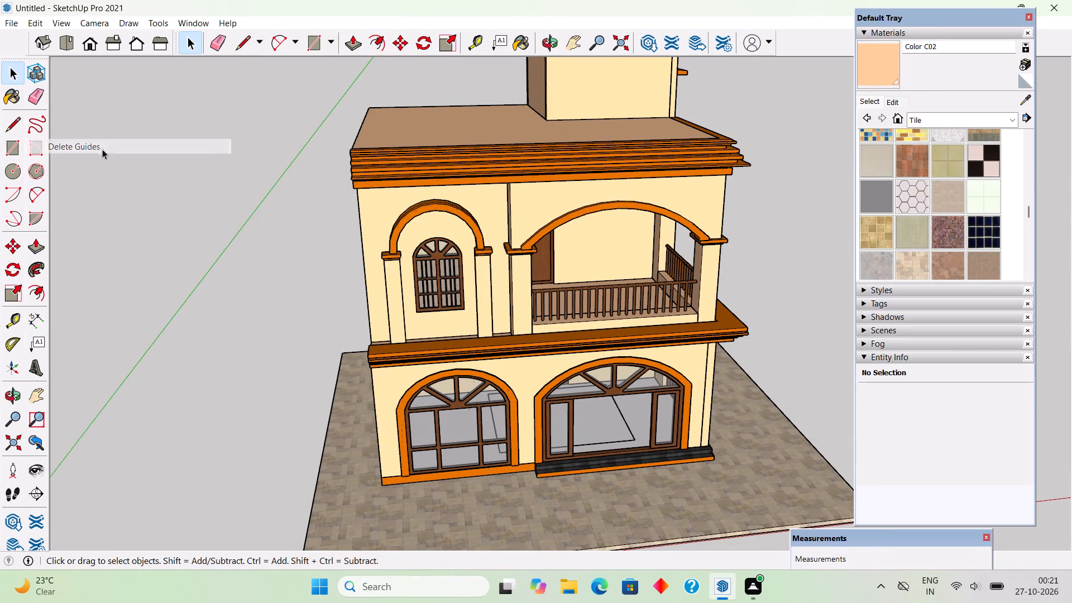
Examine the front facade, the balcony interior and its side wall up close.
{"action": "middle_click_drag", "start_coordinate": [483, 373], "coordinate": [382, 241]}
{"action": "scroll", "coordinate": [312, 248], "scroll_direction": "up", "scroll_amount": 2}
{"action": "scroll", "coordinate": [334, 336], "scroll_direction": "down", "scroll_amount": 4}
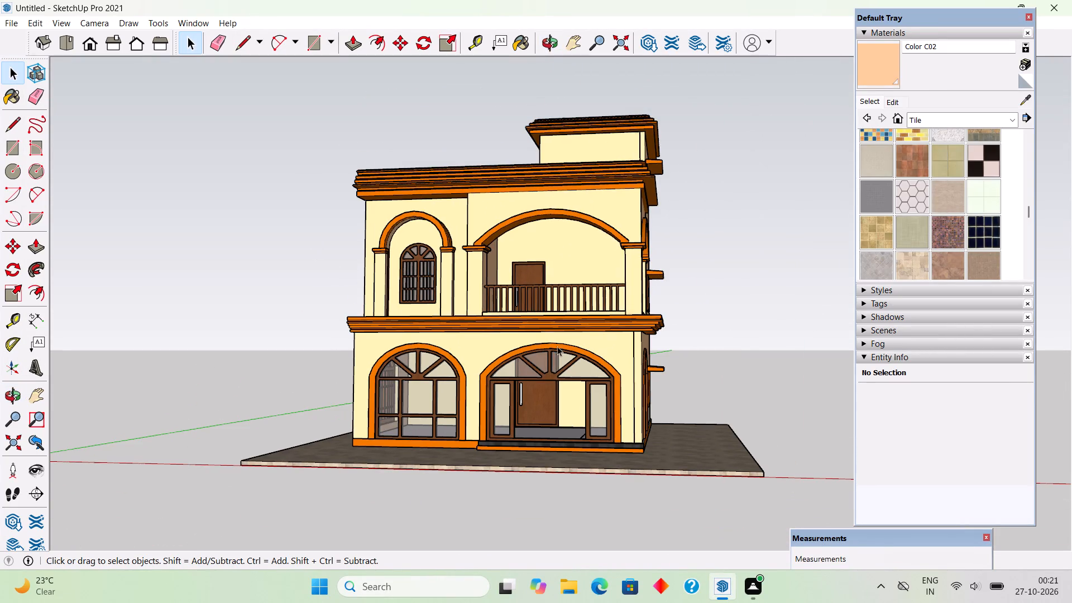
{"action": "middle_click_drag", "start_coordinate": [603, 324], "coordinate": [650, 317]}
{"action": "scroll", "coordinate": [430, 358], "scroll_direction": "up", "scroll_amount": 1}
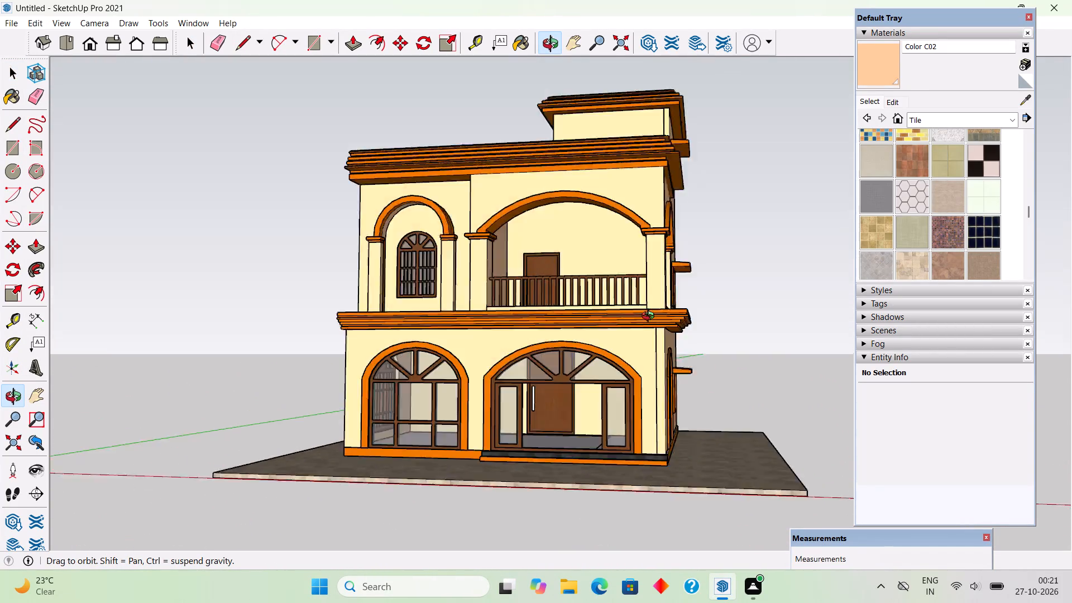
{"action": "middle_click_drag", "start_coordinate": [650, 317], "coordinate": [617, 309]}
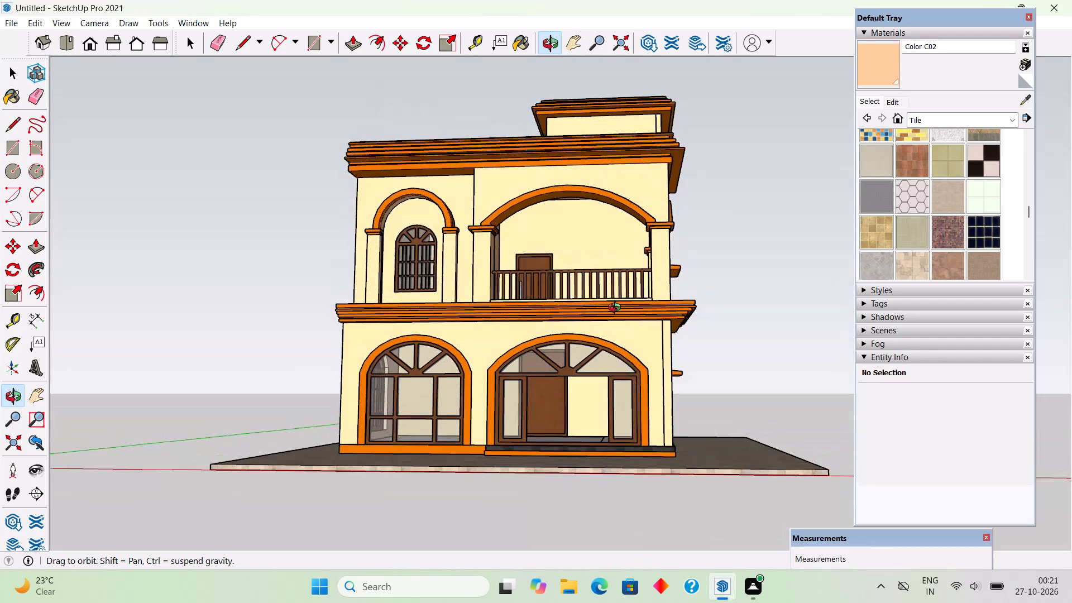
{"action": "middle_click_drag", "start_coordinate": [617, 309], "coordinate": [666, 324]}
{"action": "scroll", "coordinate": [666, 327], "scroll_direction": "up", "scroll_amount": 2}
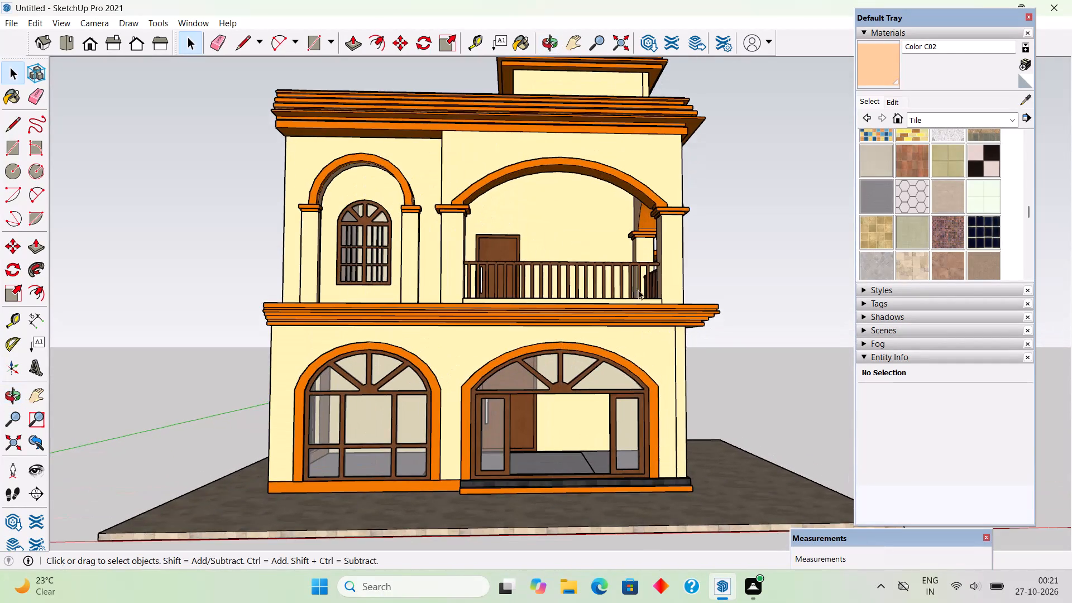
{"action": "scroll", "coordinate": [546, 222], "scroll_direction": "up", "scroll_amount": 5}
{"action": "scroll", "coordinate": [635, 213], "scroll_direction": "up", "scroll_amount": 4}
{"action": "middle_click_drag", "start_coordinate": [664, 192], "coordinate": [692, 174]}
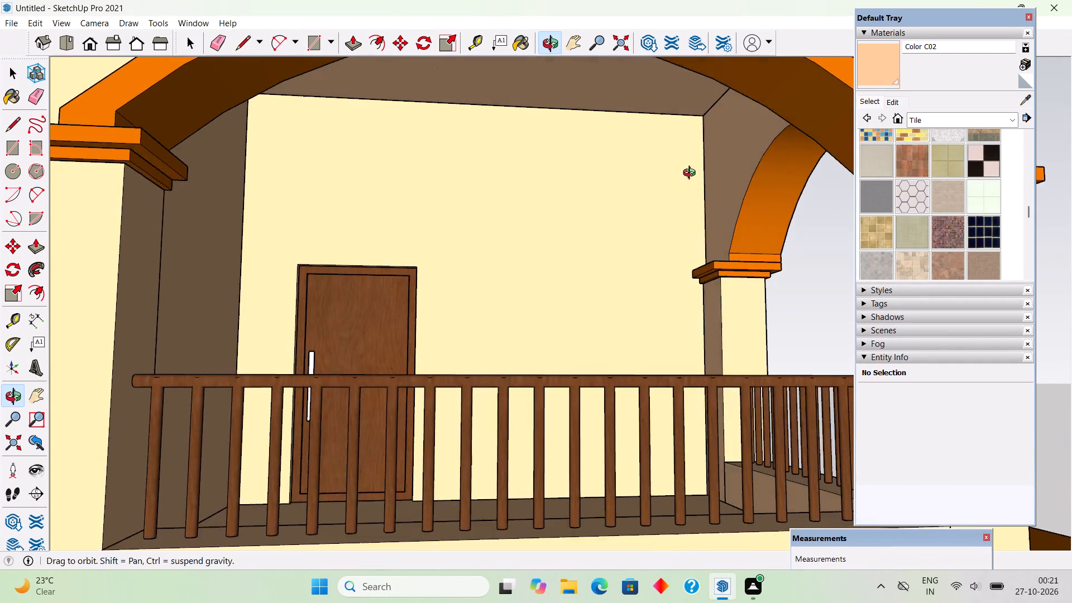
{"action": "middle_click_drag", "start_coordinate": [692, 174], "coordinate": [140, 164]}
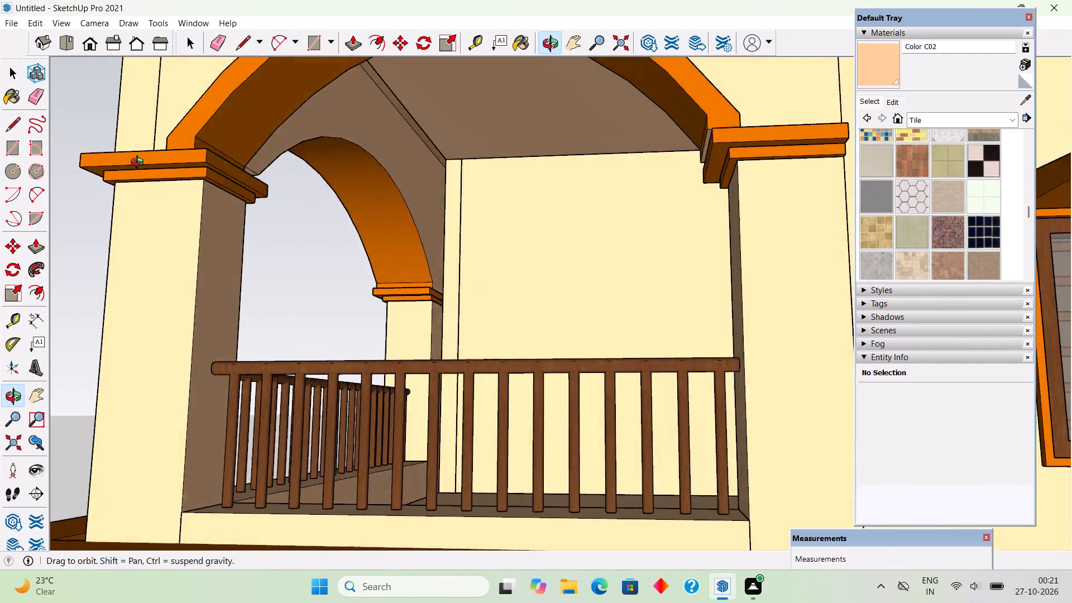
{"action": "middle_click_drag", "start_coordinate": [140, 164], "coordinate": [169, 193]}
{"action": "scroll", "coordinate": [444, 146], "scroll_direction": "up", "scroll_amount": 5}
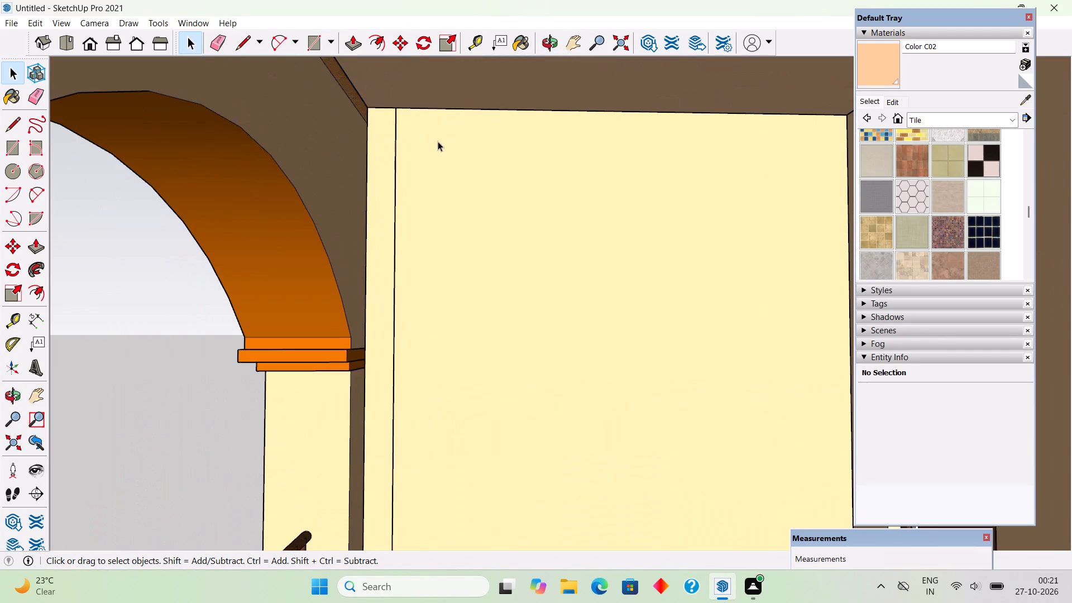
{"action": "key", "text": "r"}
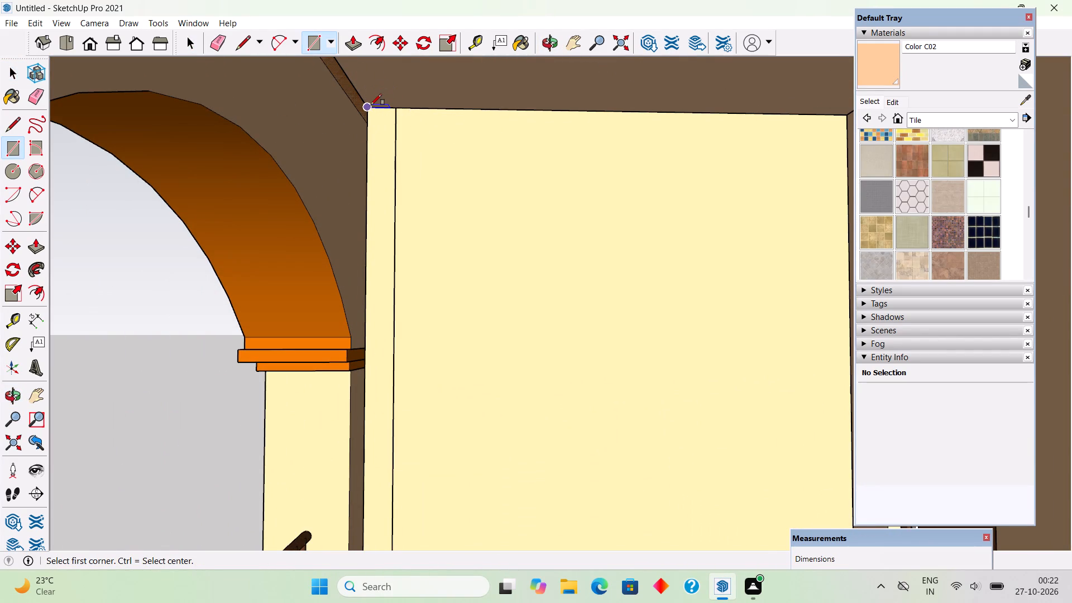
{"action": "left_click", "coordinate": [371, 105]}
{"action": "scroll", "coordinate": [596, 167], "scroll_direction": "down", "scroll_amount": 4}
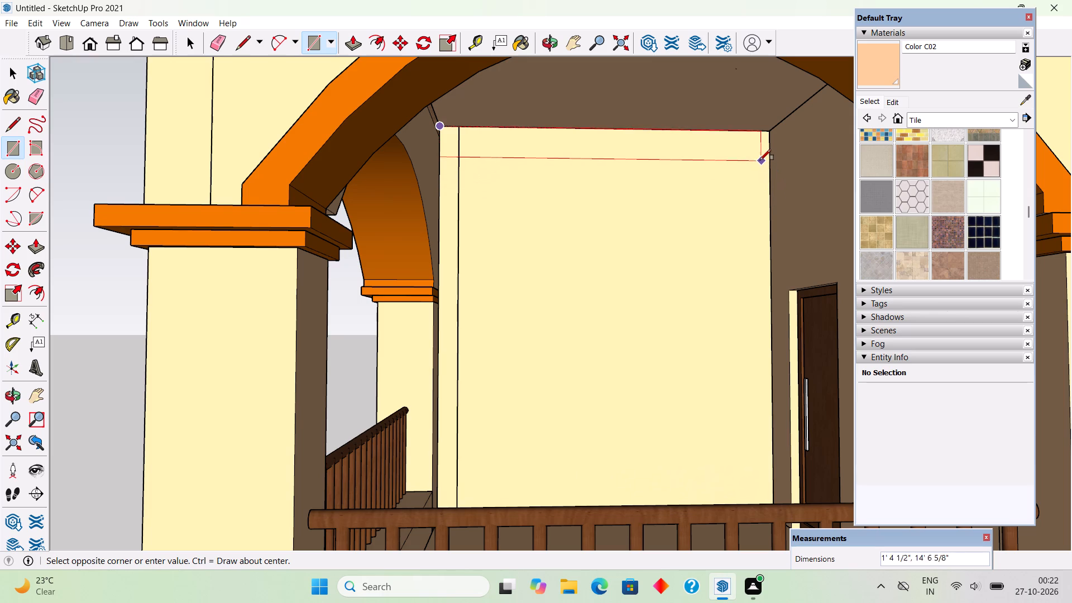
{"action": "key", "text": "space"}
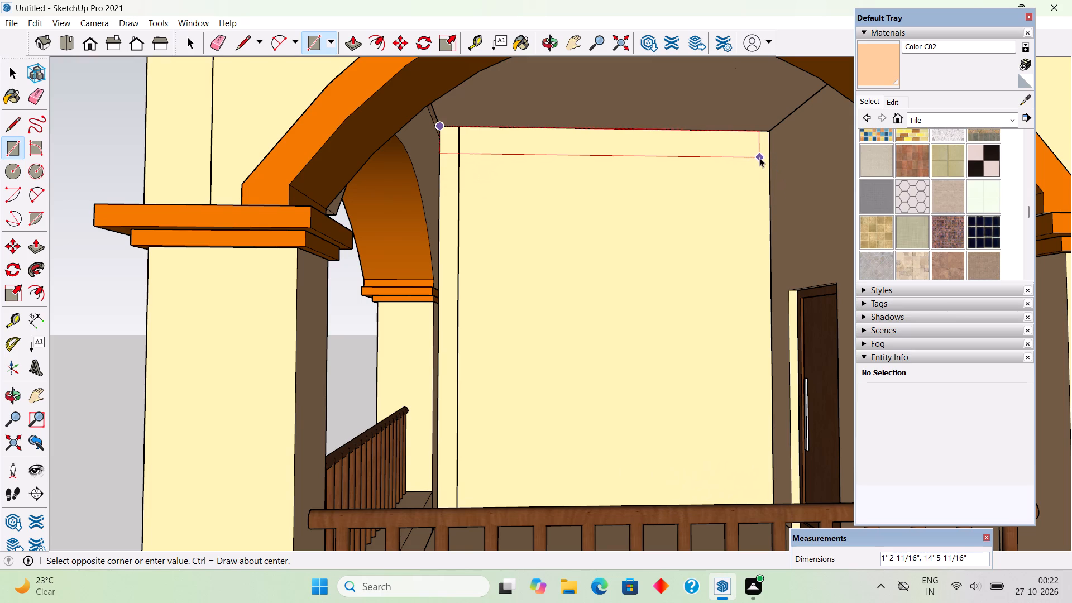
Examine the whole house from the front and the roof, balcony and arched windows from above.
{"action": "scroll", "coordinate": [759, 157], "scroll_direction": "down", "scroll_amount": 4}
{"action": "scroll", "coordinate": [734, 209], "scroll_direction": "down", "scroll_amount": 6}
{"action": "scroll", "coordinate": [366, 238], "scroll_direction": "down", "scroll_amount": 5}
{"action": "middle_click_drag", "start_coordinate": [329, 273], "coordinate": [808, 322]}
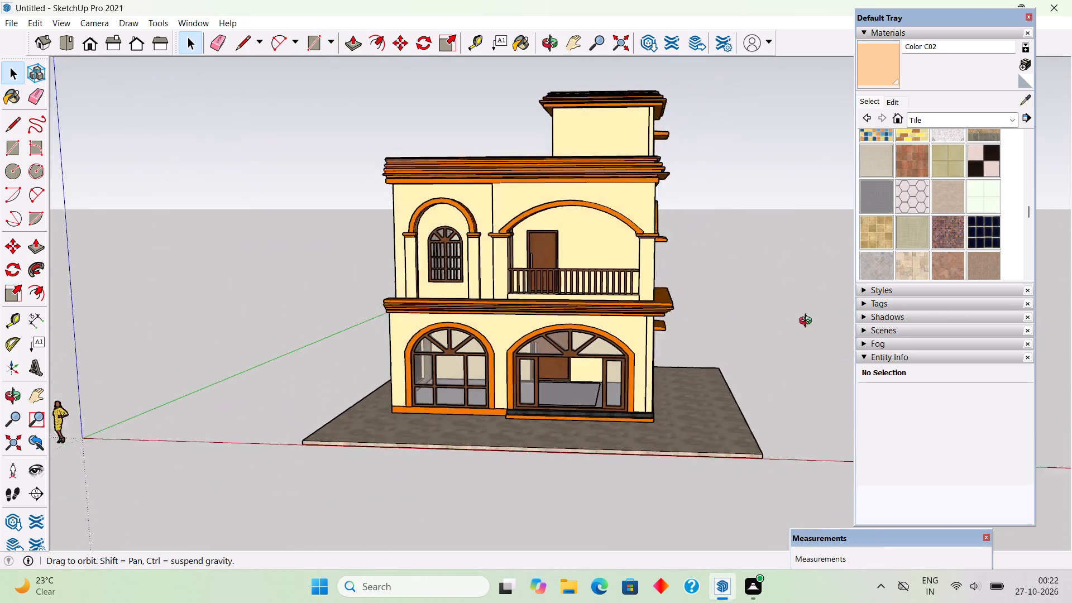
{"action": "middle_click_drag", "start_coordinate": [808, 322], "coordinate": [850, 313]}
{"action": "scroll", "coordinate": [564, 283], "scroll_direction": "up", "scroll_amount": 3}
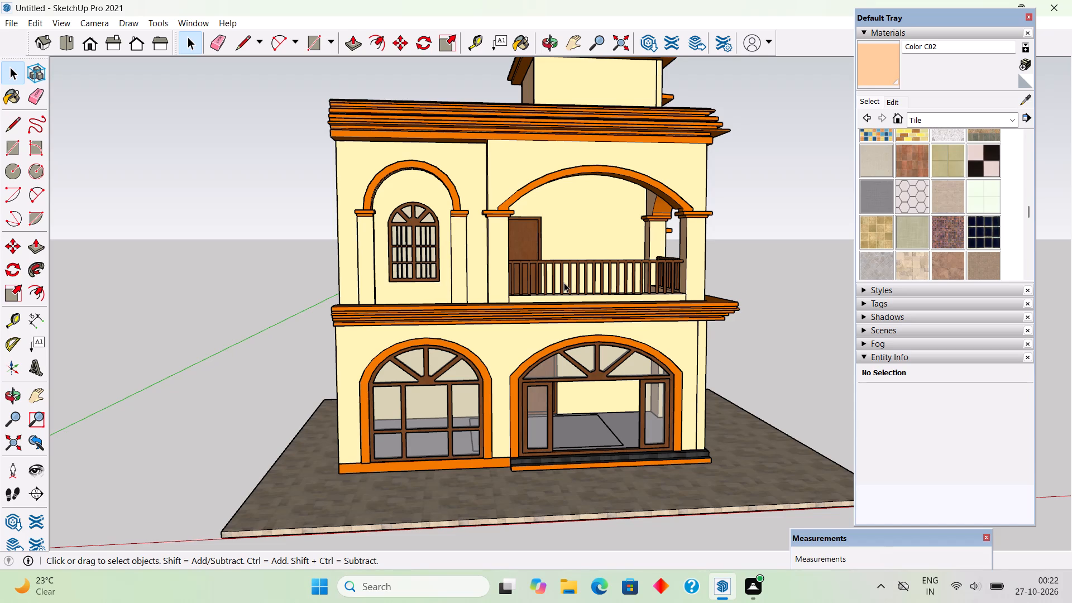
{"action": "middle_click_drag", "start_coordinate": [490, 333], "coordinate": [504, 463]}
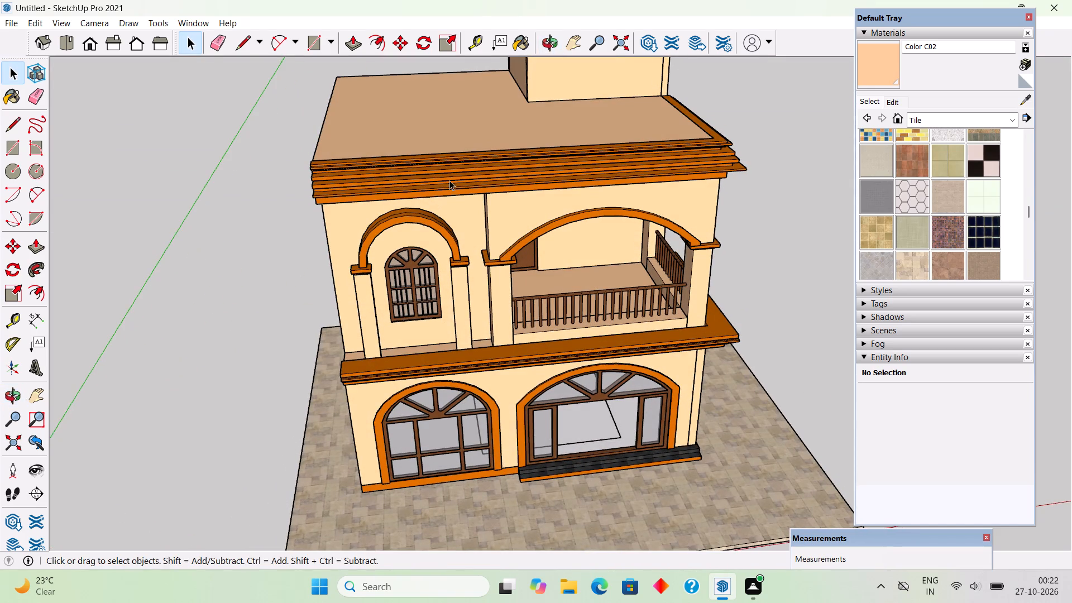
{"action": "middle_click_drag", "start_coordinate": [449, 180], "coordinate": [457, 198]}
{"action": "scroll", "coordinate": [472, 340], "scroll_direction": "up", "scroll_amount": 5}
{"action": "scroll", "coordinate": [485, 243], "scroll_direction": "down", "scroll_amount": 4}
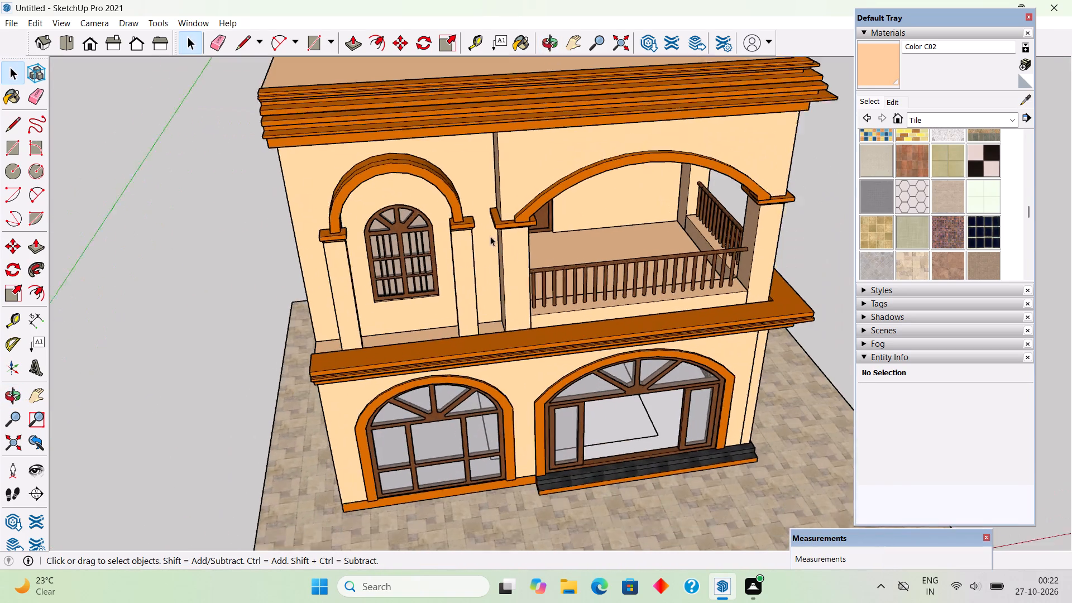
Draw a 16' 8 1/2" by 1' 6" rectangle on the paving along the ground-floor window wall beside the entrance steps, and extrude it 1' upward.
{"action": "scroll", "coordinate": [495, 232], "scroll_direction": "down", "scroll_amount": 5}
{"action": "scroll", "coordinate": [496, 451], "scroll_direction": "up", "scroll_amount": 9}
{"action": "middle_click_drag", "start_coordinate": [423, 437], "coordinate": [420, 461]}
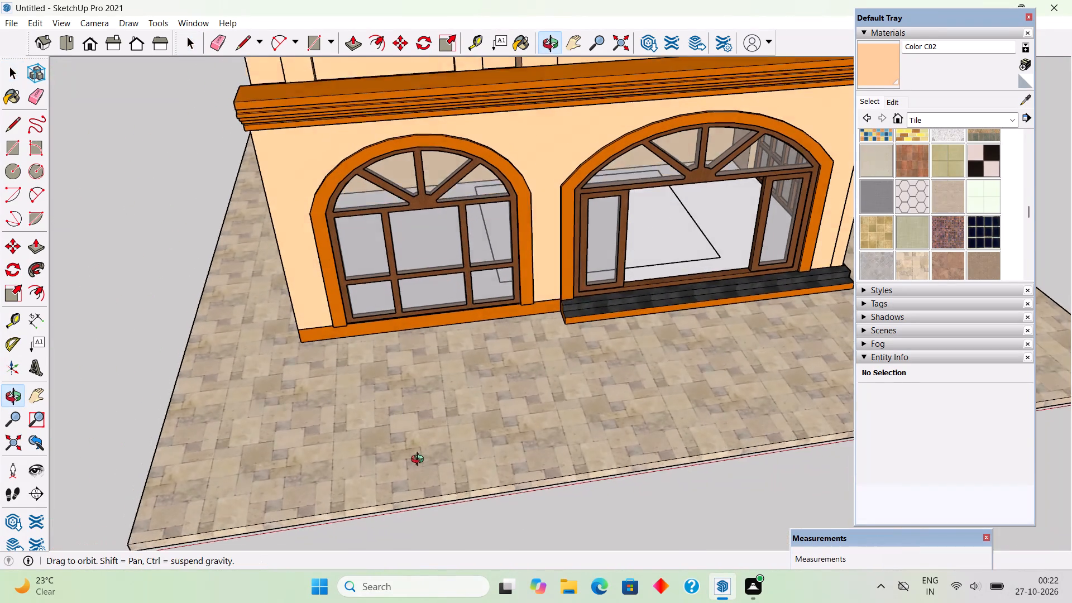
{"action": "middle_click_drag", "start_coordinate": [420, 461], "coordinate": [408, 477]}
{"action": "scroll", "coordinate": [307, 372], "scroll_direction": "up", "scroll_amount": 7}
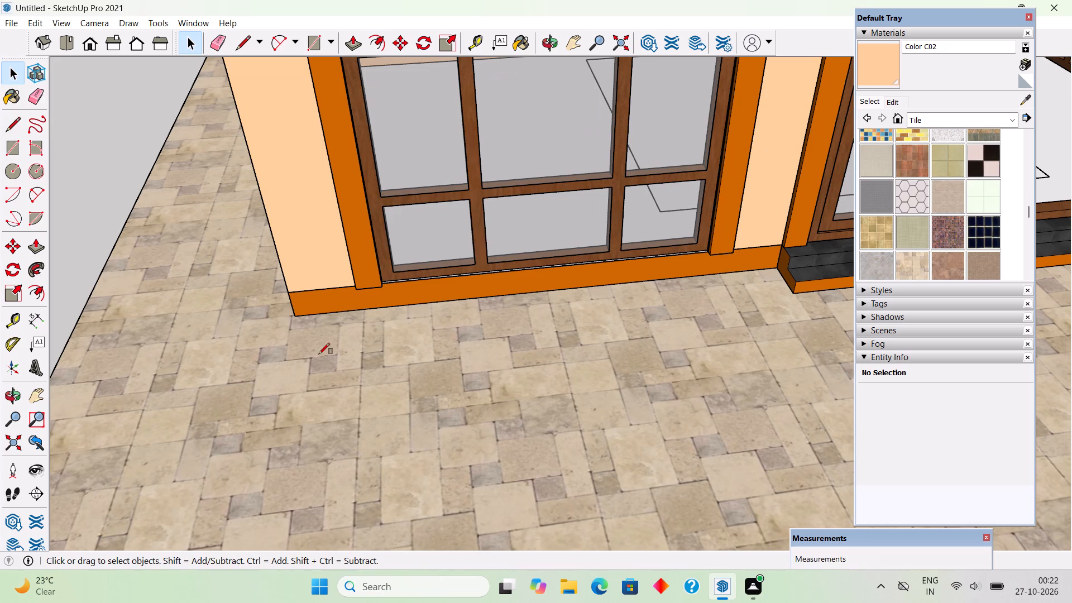
{"action": "key", "text": "r"}
{"action": "left_click", "coordinate": [290, 312]}
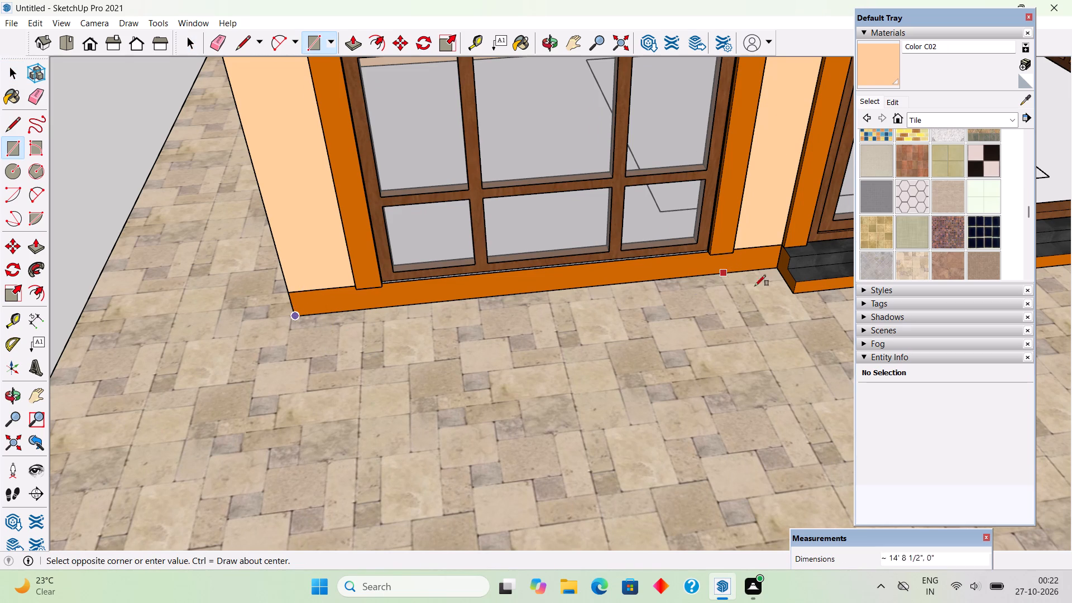
{"action": "left_click", "coordinate": [797, 294]}
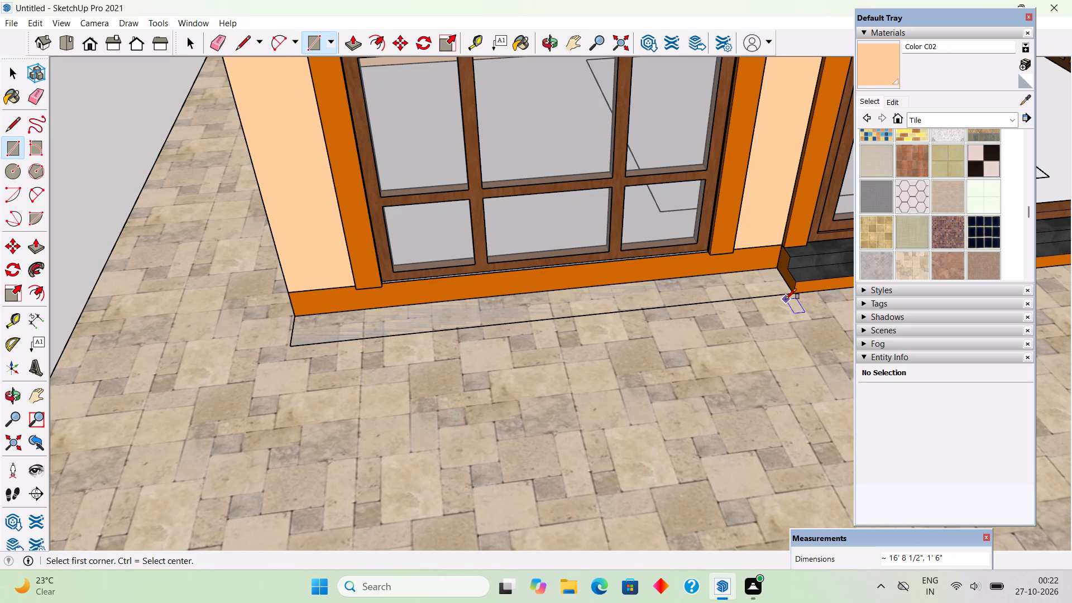
{"action": "key", "text": "p"}
{"action": "left_click", "coordinate": [774, 289]}
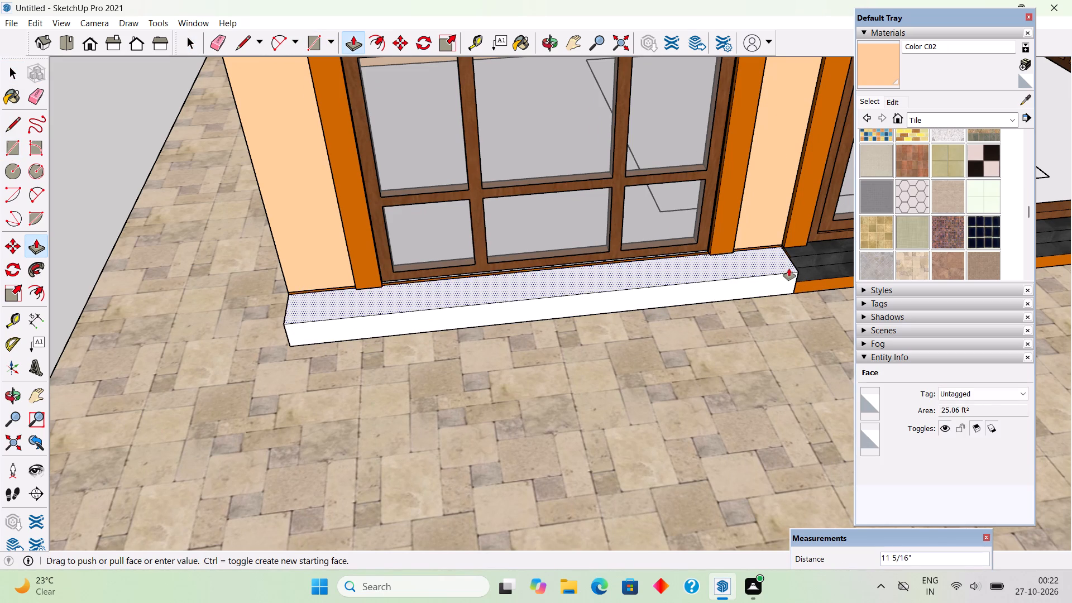
{"action": "left_click", "coordinate": [820, 248]}
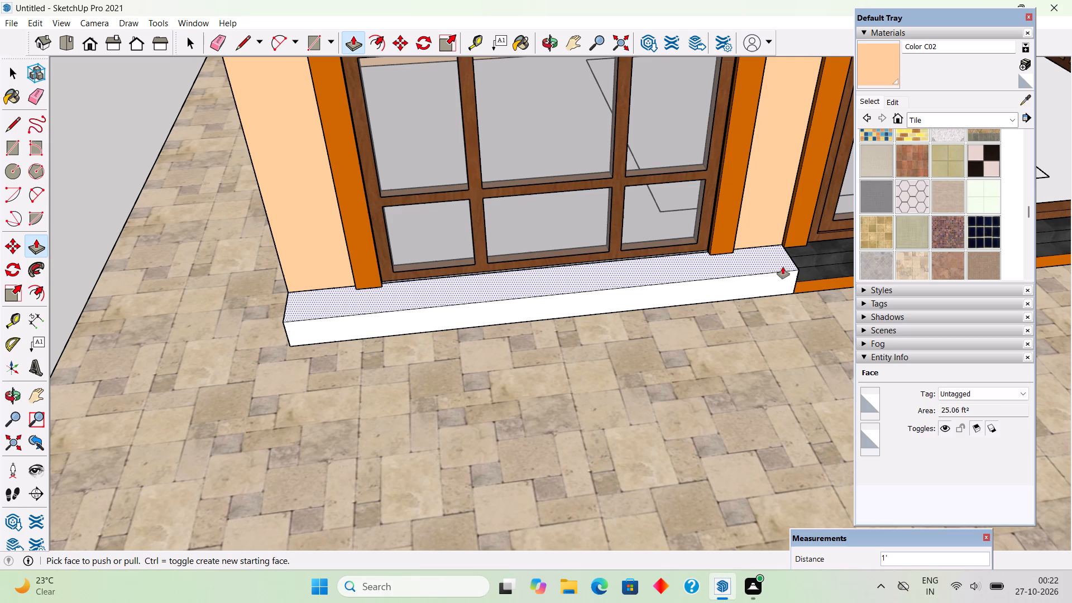
Offset the box's top outline inward to leave a narrow rim and recess the inner face about 7/8".
{"action": "key", "text": "f"}
{"action": "left_click", "coordinate": [730, 272]}
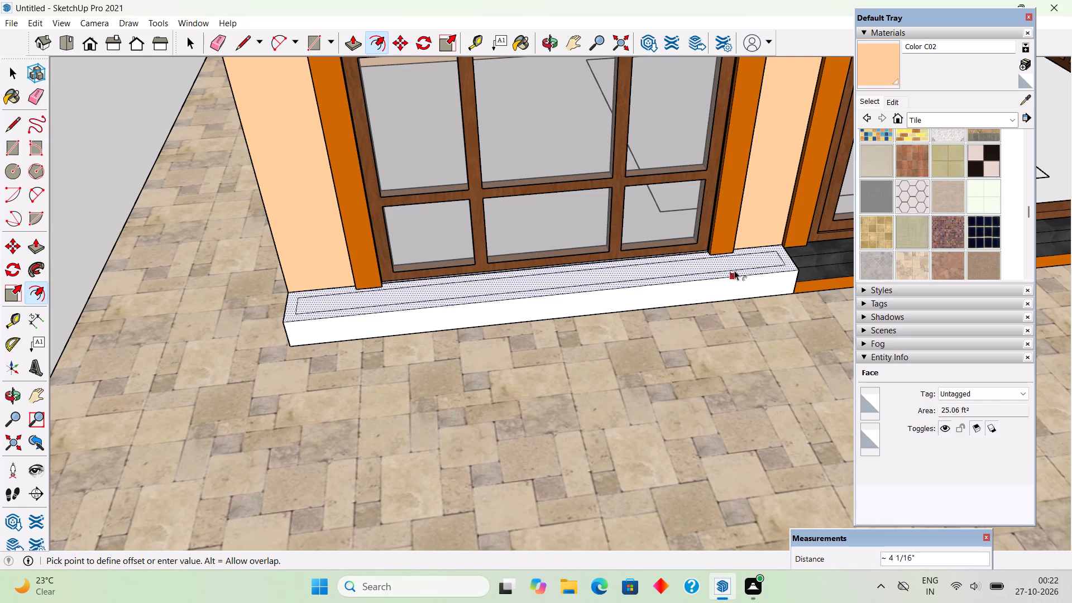
{"action": "left_click", "coordinate": [736, 272]}
{"action": "key", "text": "space"}
{"action": "middle_click_drag", "start_coordinate": [734, 272], "coordinate": [738, 329]}
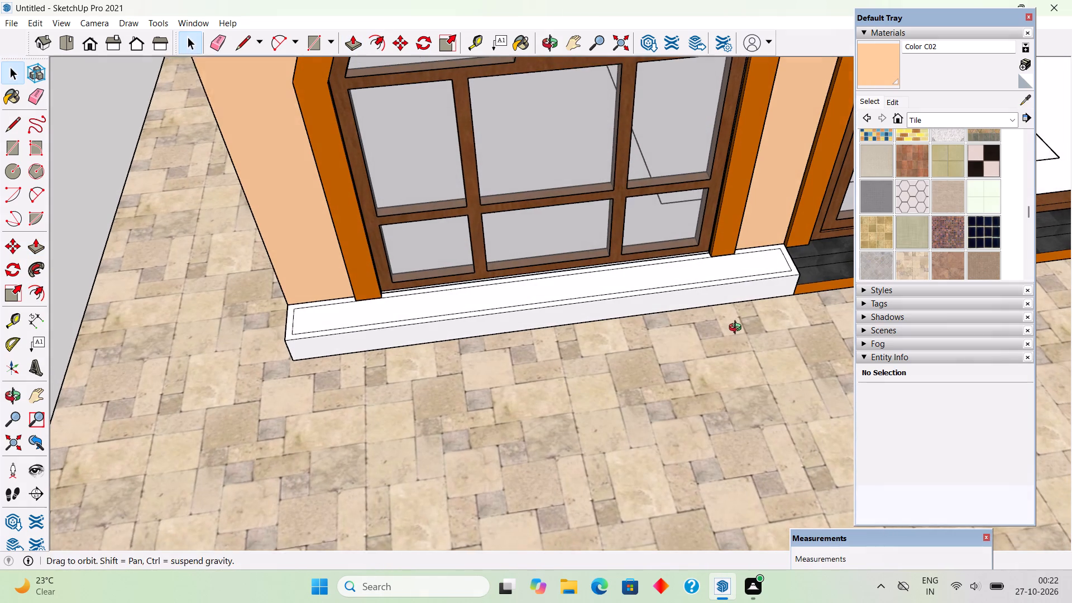
{"action": "middle_click_drag", "start_coordinate": [738, 329], "coordinate": [739, 335]}
{"action": "left_click", "coordinate": [724, 272]}
{"action": "scroll", "coordinate": [724, 271], "scroll_direction": "up", "scroll_amount": 6}
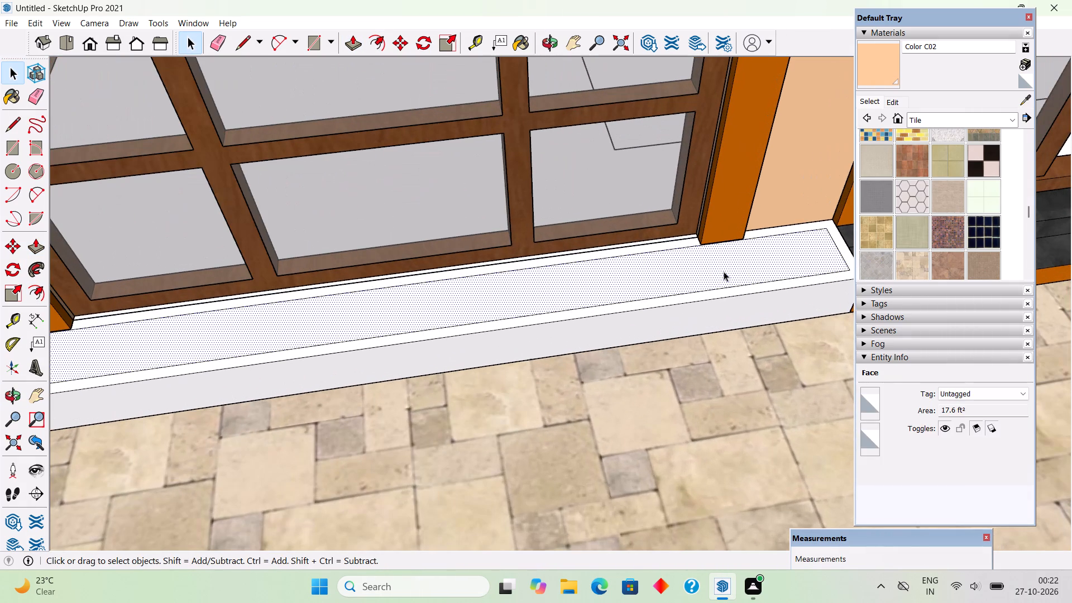
{"action": "key", "text": "p"}
{"action": "left_click", "coordinate": [724, 271]}
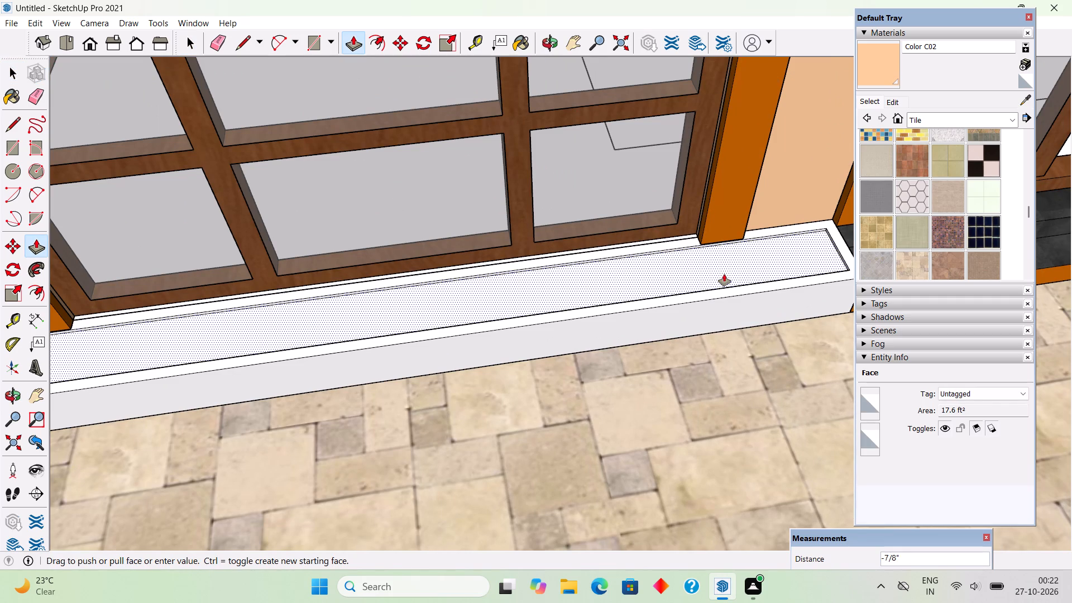
{"action": "left_click", "coordinate": [724, 274]}
{"action": "key", "text": "space"}
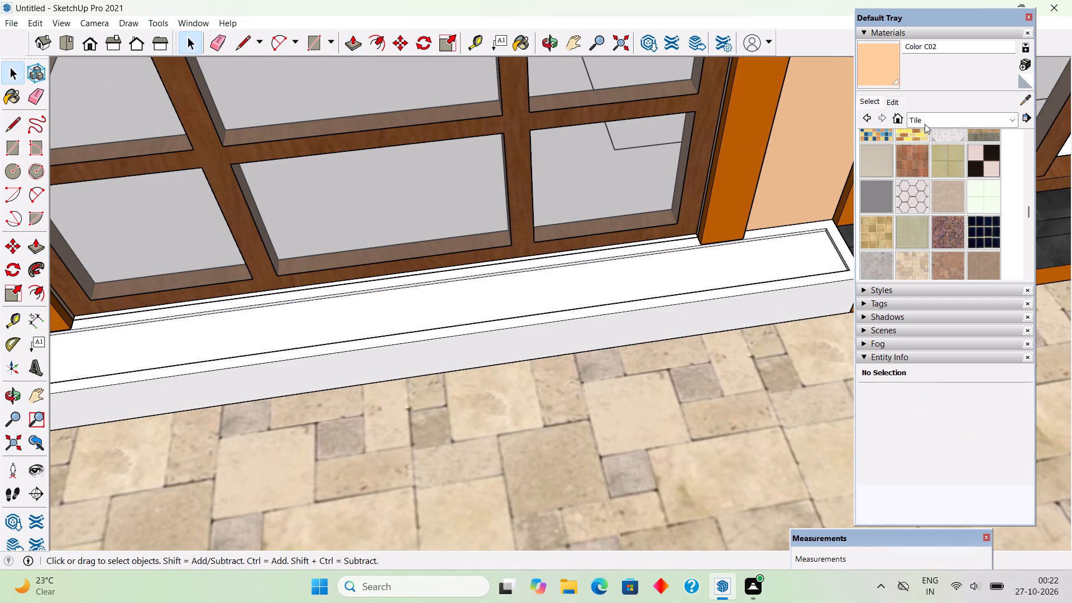
Paint the front, top rim and end face of the box beneath the arched window with Slate Light Tile.
{"action": "left_click", "coordinate": [927, 119]}
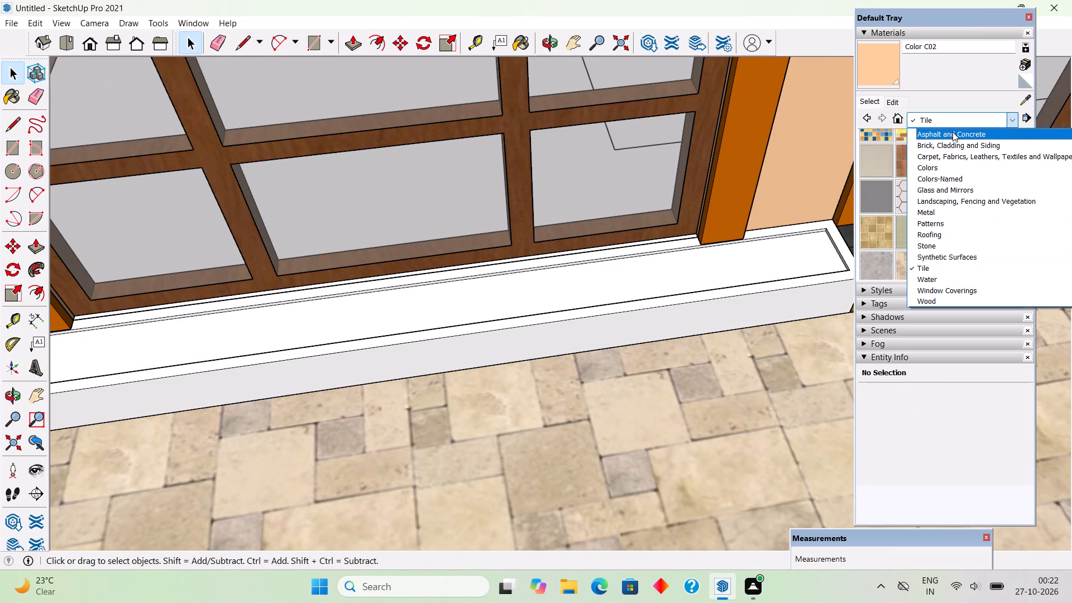
{"action": "left_click", "coordinate": [955, 121]}
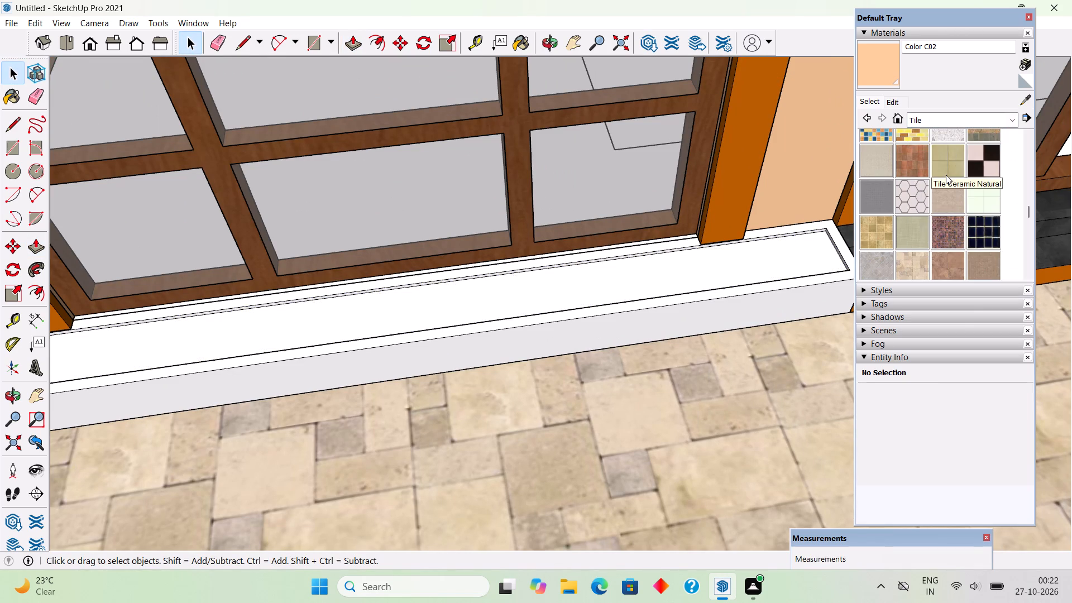
{"action": "scroll", "coordinate": [946, 175], "scroll_direction": "down", "scroll_amount": 1}
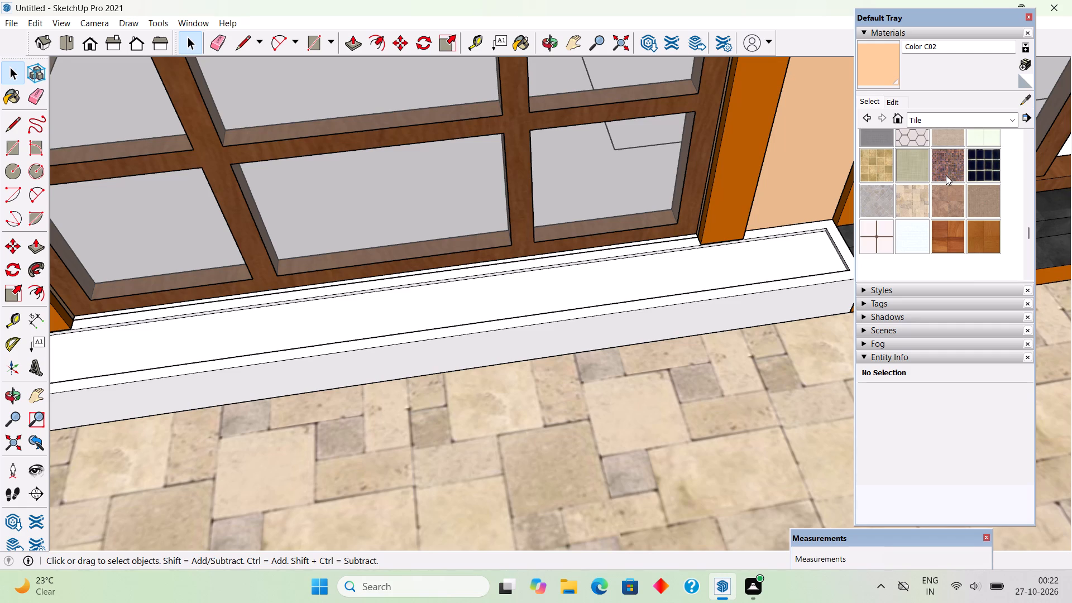
{"action": "scroll", "coordinate": [947, 165], "scroll_direction": "up", "scroll_amount": 3}
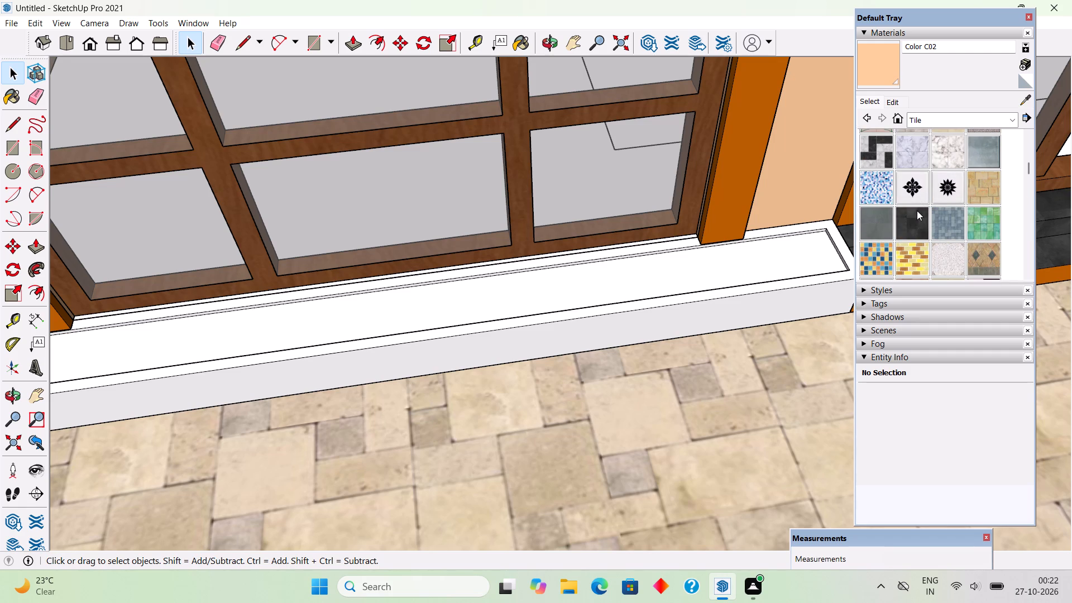
{"action": "left_click", "coordinate": [917, 210]}
{"action": "left_click", "coordinate": [825, 296]}
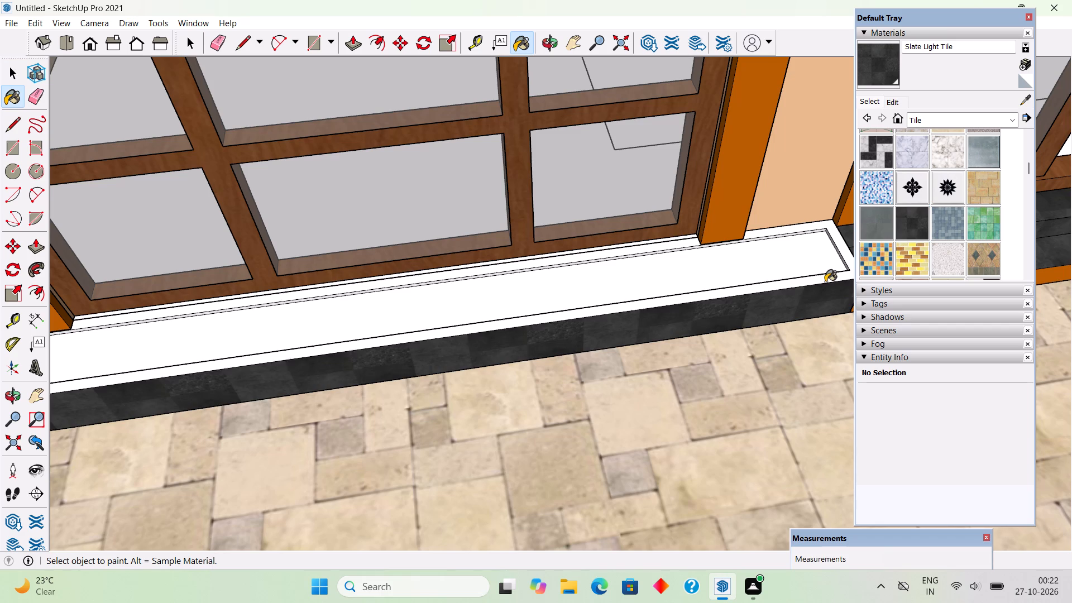
{"action": "left_click", "coordinate": [825, 282]}
{"action": "scroll", "coordinate": [839, 265], "scroll_direction": "down", "scroll_amount": 5}
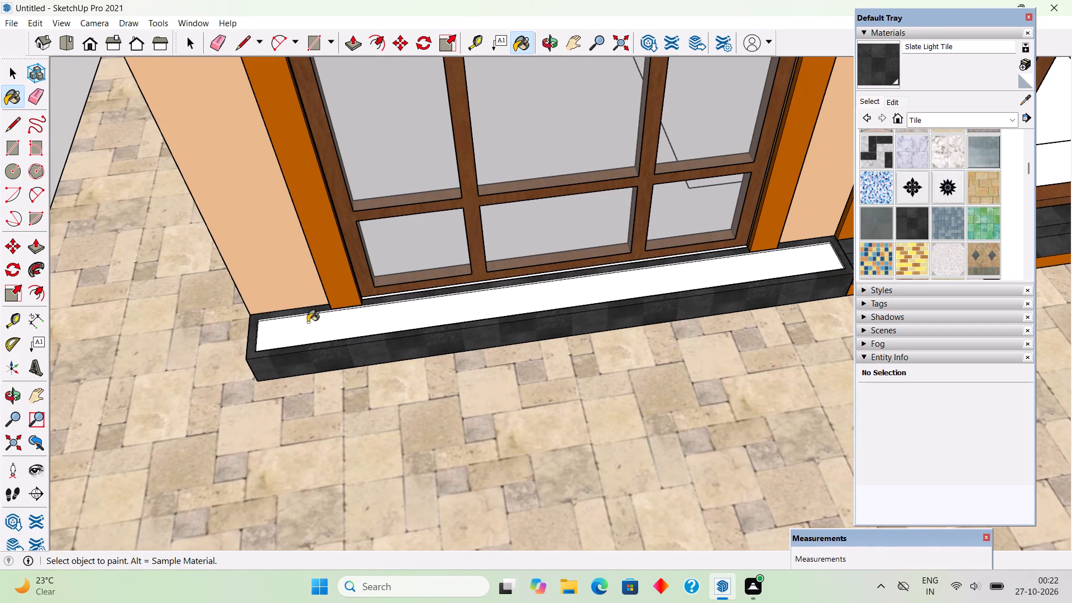
{"action": "middle_click_drag", "start_coordinate": [333, 274], "coordinate": [580, 99]}
{"action": "left_click", "coordinate": [319, 419]}
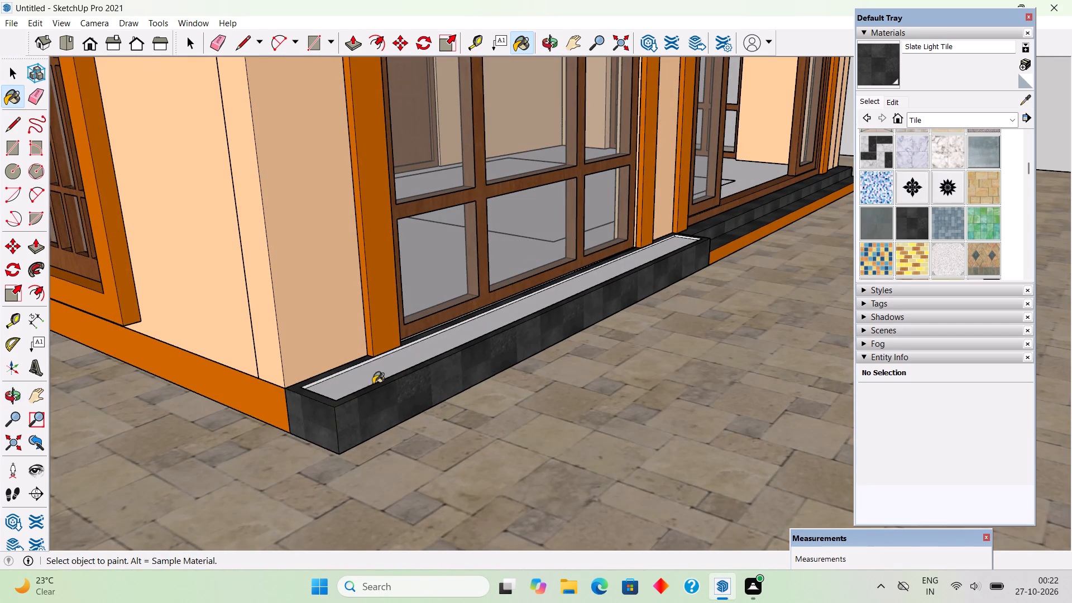
Fill the box's recessed top face with Grass Dark Green from the Landscaping, Fencing and Vegetation materials.
{"action": "middle_click_drag", "start_coordinate": [379, 380], "coordinate": [185, 494]}
{"action": "middle_click_drag", "start_coordinate": [559, 328], "coordinate": [561, 337]}
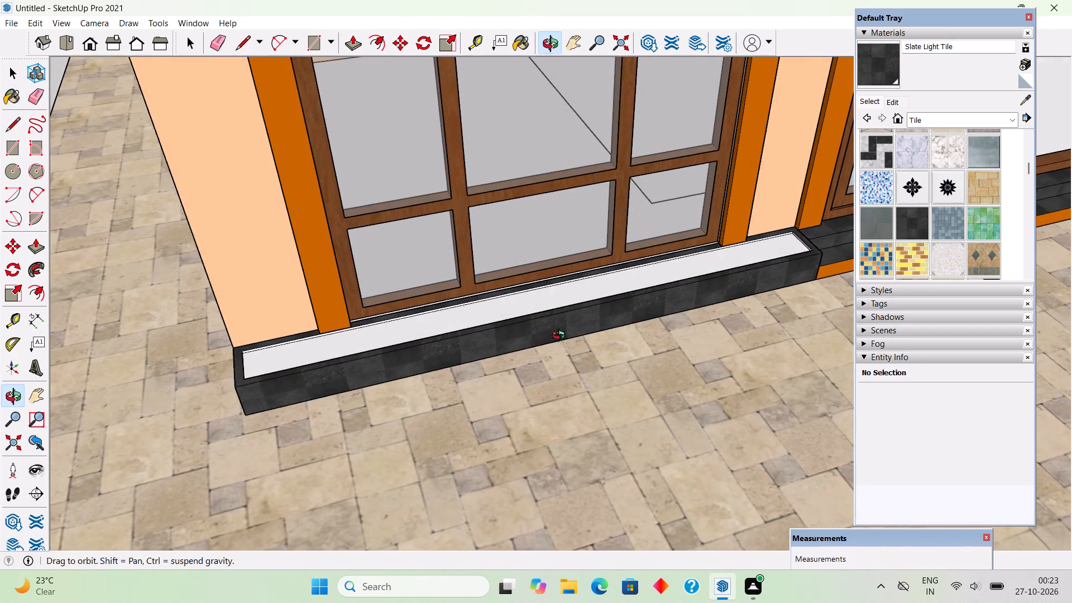
{"action": "middle_click_drag", "start_coordinate": [561, 337], "coordinate": [486, 374]}
{"action": "scroll", "coordinate": [946, 123], "scroll_direction": "up", "scroll_amount": 2}
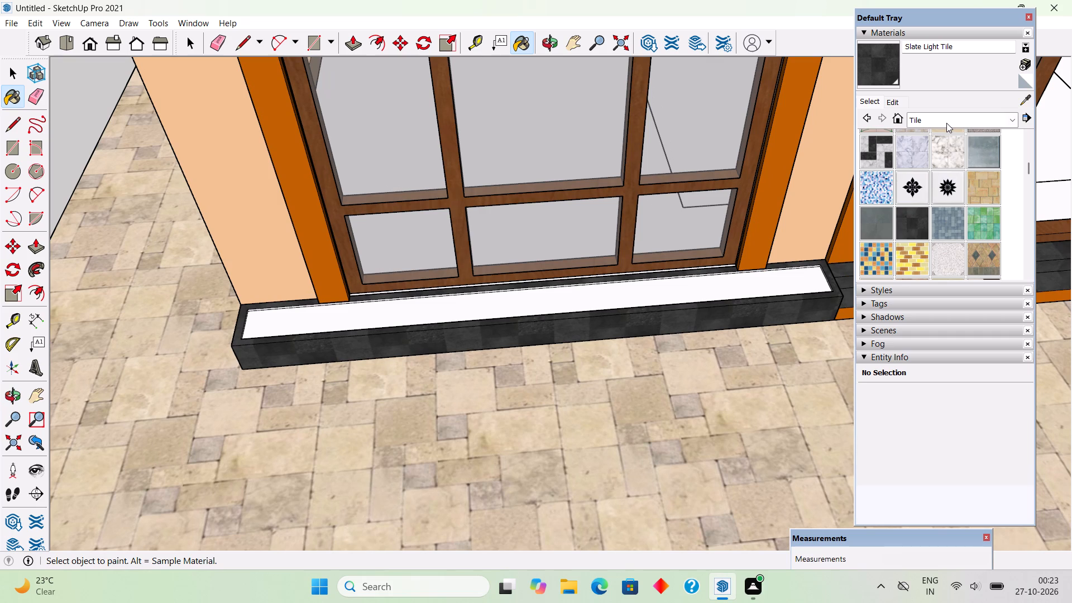
{"action": "left_click", "coordinate": [946, 123]}
{"action": "left_click", "coordinate": [964, 196]}
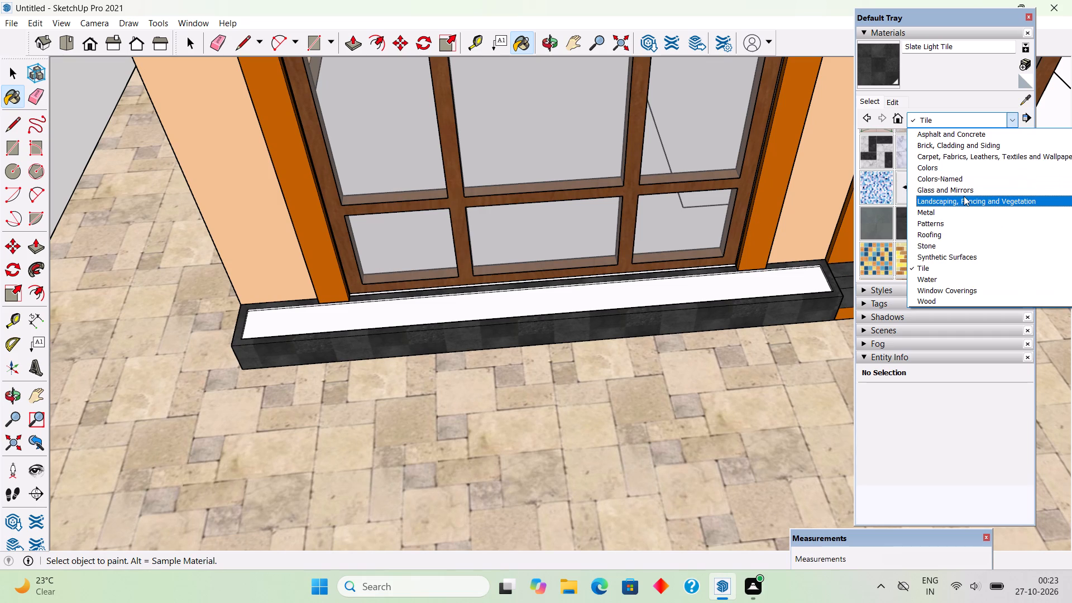
{"action": "left_click", "coordinate": [993, 212]}
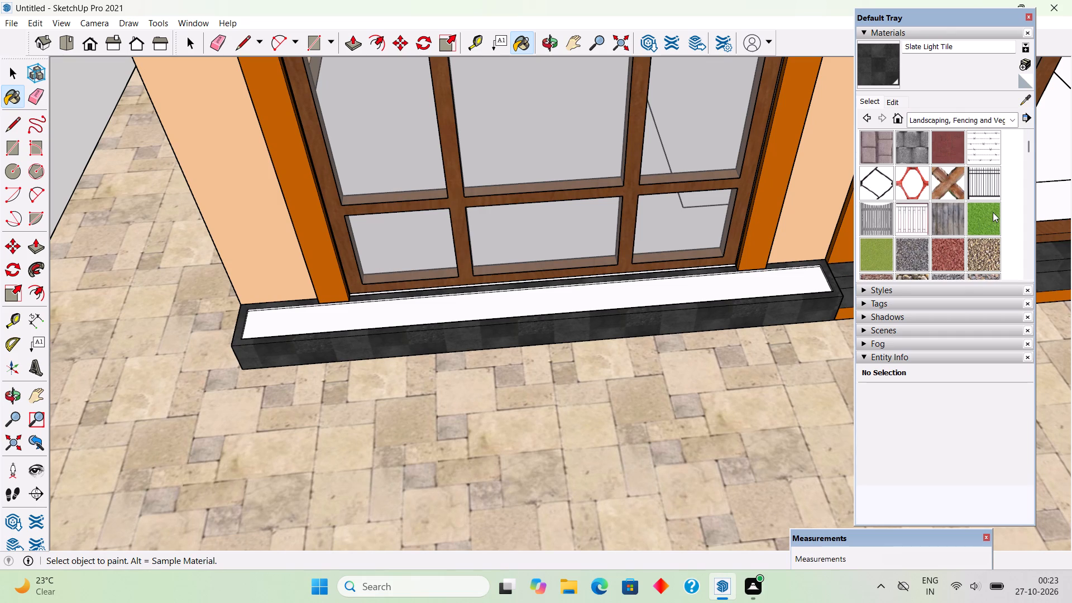
{"action": "left_click", "coordinate": [687, 296]}
Examine the planted box and the whole house, from the ground-floor front up to the roof and balcony.
{"action": "middle_click_drag", "start_coordinate": [374, 263], "coordinate": [540, 190]}
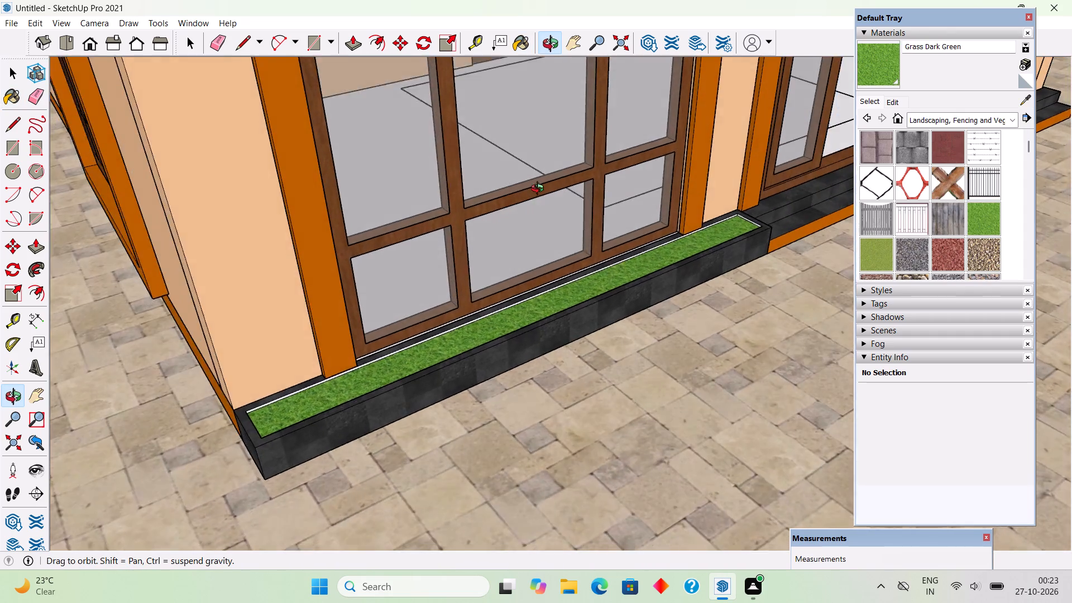
{"action": "middle_click_drag", "start_coordinate": [540, 190], "coordinate": [528, 162]}
{"action": "scroll", "coordinate": [528, 162], "scroll_direction": "down", "scroll_amount": 5}
{"action": "scroll", "coordinate": [451, 175], "scroll_direction": "down", "scroll_amount": 5}
{"action": "scroll", "coordinate": [416, 242], "scroll_direction": "down", "scroll_amount": 5}
{"action": "middle_click_drag", "start_coordinate": [593, 238], "coordinate": [343, 238]}
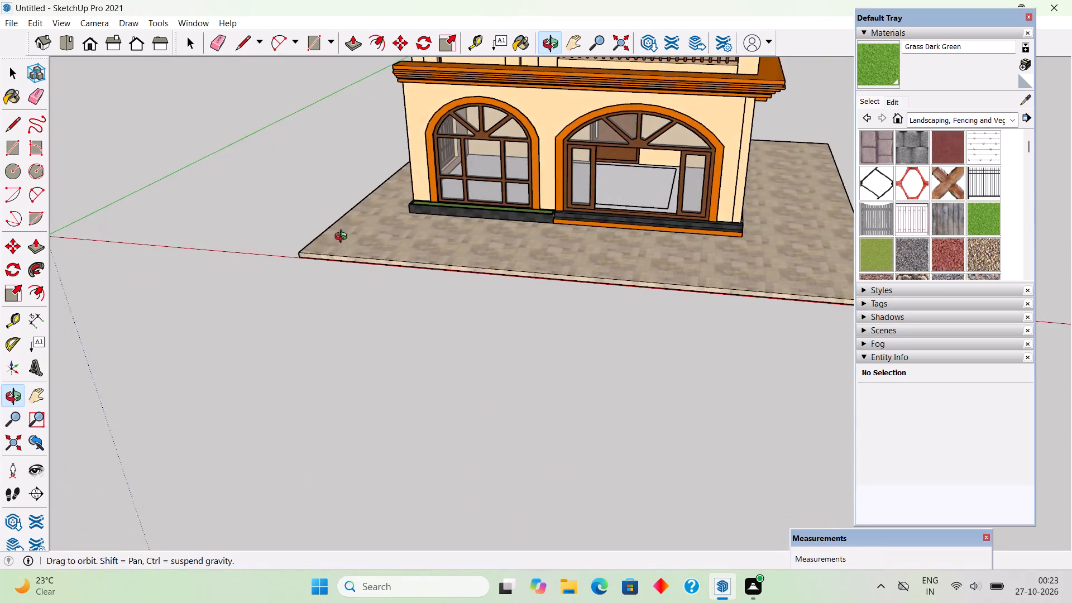
{"action": "middle_click_drag", "start_coordinate": [343, 238], "coordinate": [414, 246]}
{"action": "scroll", "coordinate": [387, 248], "scroll_direction": "up", "scroll_amount": 4}
{"action": "scroll", "coordinate": [431, 234], "scroll_direction": "down", "scroll_amount": 6}
{"action": "middle_click_drag", "start_coordinate": [604, 278], "coordinate": [607, 251]}
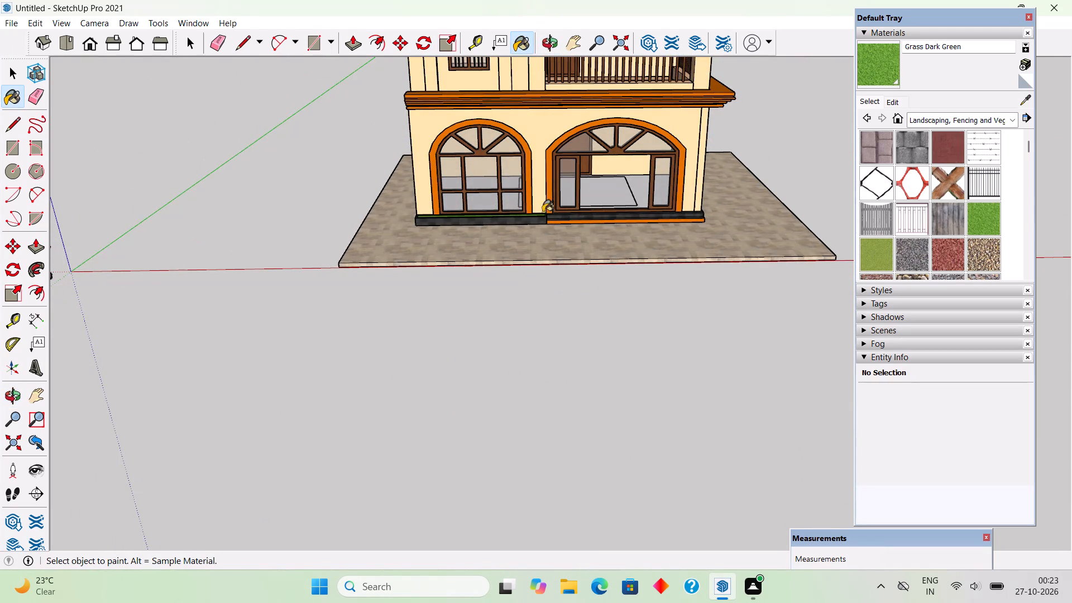
{"action": "scroll", "coordinate": [497, 217], "scroll_direction": "up", "scroll_amount": 3}
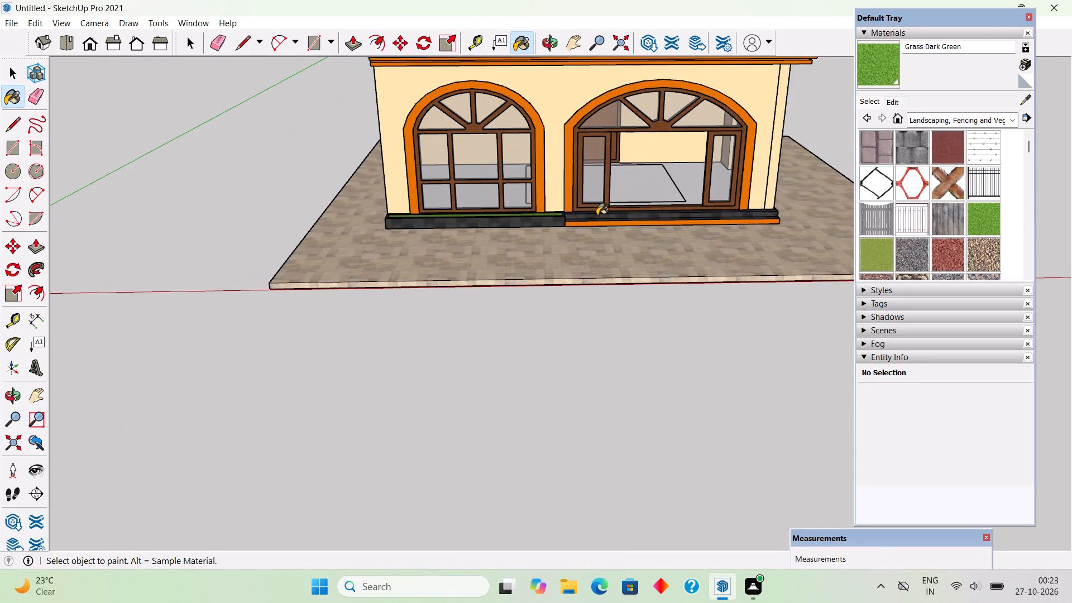
{"action": "scroll", "coordinate": [597, 216], "scroll_direction": "down", "scroll_amount": 4}
{"action": "middle_click_drag", "start_coordinate": [600, 227], "coordinate": [611, 247]}
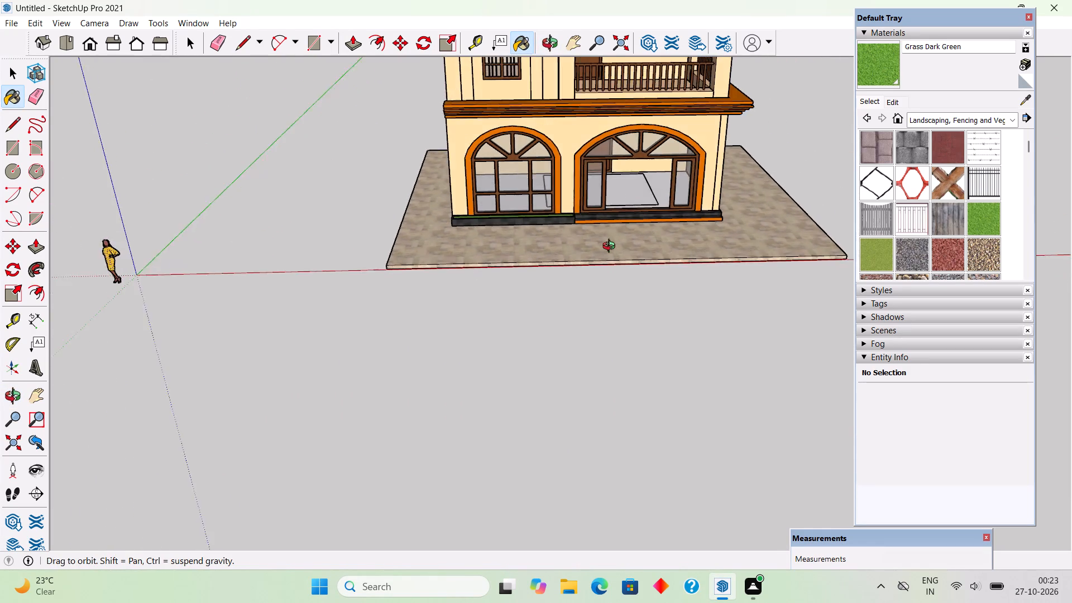
{"action": "middle_click_drag", "start_coordinate": [611, 247], "coordinate": [716, 237]}
{"action": "scroll", "coordinate": [716, 237], "scroll_direction": "down", "scroll_amount": 1}
{"action": "scroll", "coordinate": [607, 208], "scroll_direction": "down", "scroll_amount": 9}
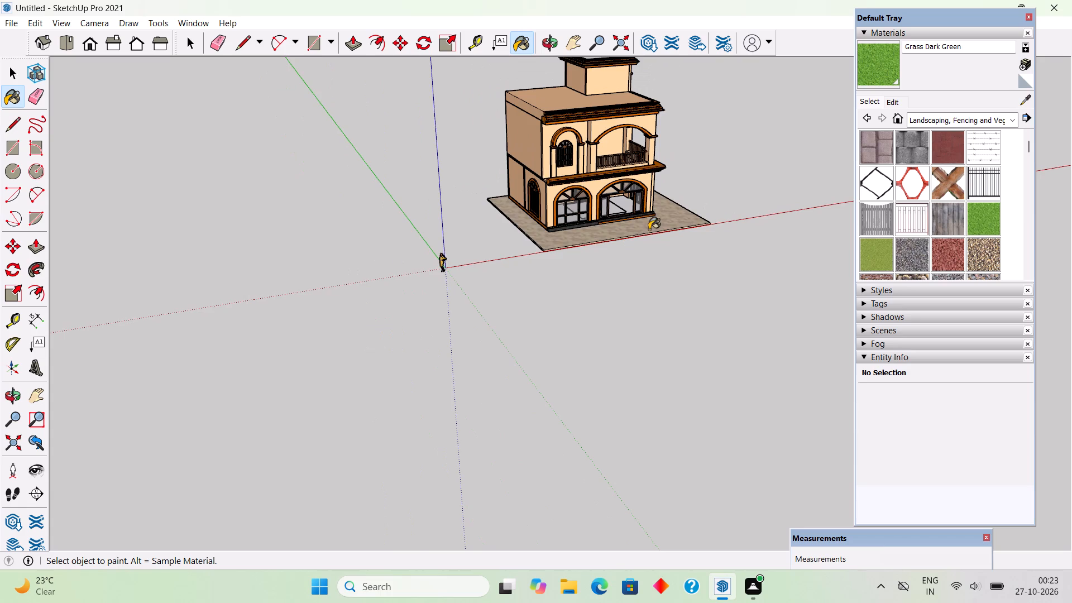
{"action": "scroll", "coordinate": [668, 160], "scroll_direction": "down", "scroll_amount": 5}
{"action": "middle_click_drag", "start_coordinate": [642, 75], "coordinate": [600, 18]}
{"action": "scroll", "coordinate": [775, 197], "scroll_direction": "up", "scroll_amount": 4}
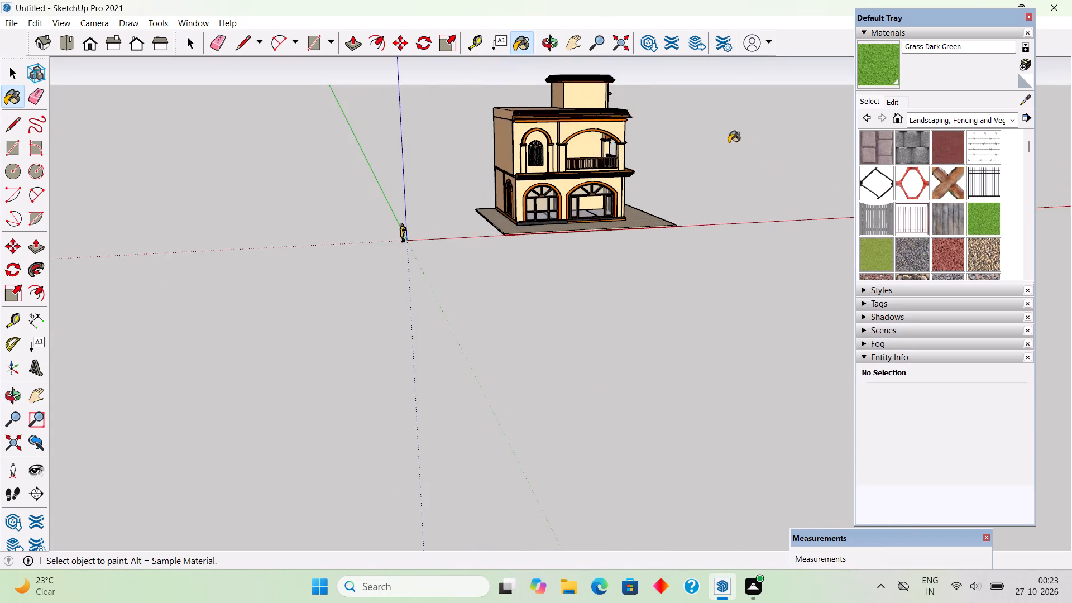
{"action": "scroll", "coordinate": [691, 145], "scroll_direction": "up", "scroll_amount": 2}
{"action": "middle_click_drag", "start_coordinate": [630, 129], "coordinate": [609, 61]}
{"action": "scroll", "coordinate": [609, 61], "scroll_direction": "up", "scroll_amount": 7}
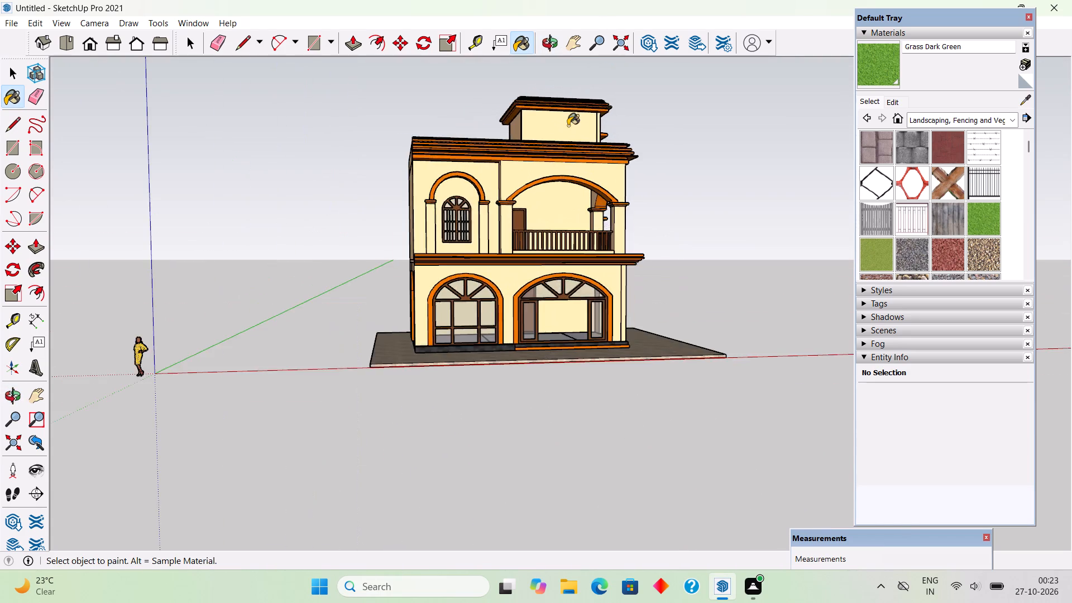
{"action": "scroll", "coordinate": [568, 126], "scroll_direction": "up", "scroll_amount": 4}
{"action": "middle_click_drag", "start_coordinate": [582, 181], "coordinate": [509, 293]}
{"action": "scroll", "coordinate": [509, 293], "scroll_direction": "up", "scroll_amount": 1}
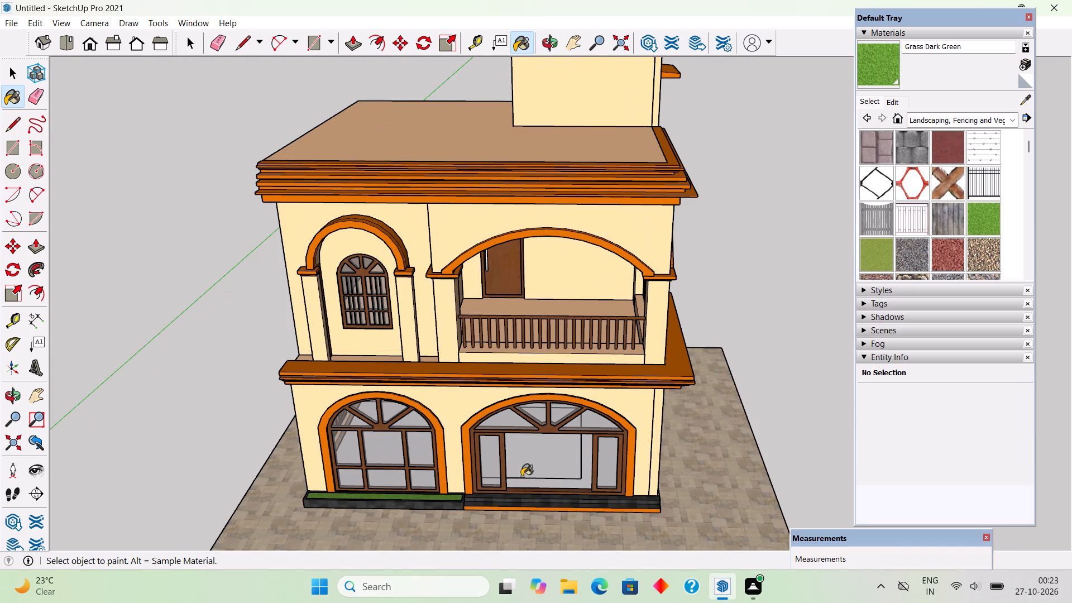
{"action": "middle_click_drag", "start_coordinate": [564, 371], "coordinate": [595, 251]}
{"action": "scroll", "coordinate": [571, 401], "scroll_direction": "up", "scroll_amount": 4}
Paint the rectangle on the ground floor inside the arched entrance with Leather Red Brown from the Carpet, Fabrics, Leathers materials.
{"action": "key", "text": "space"}
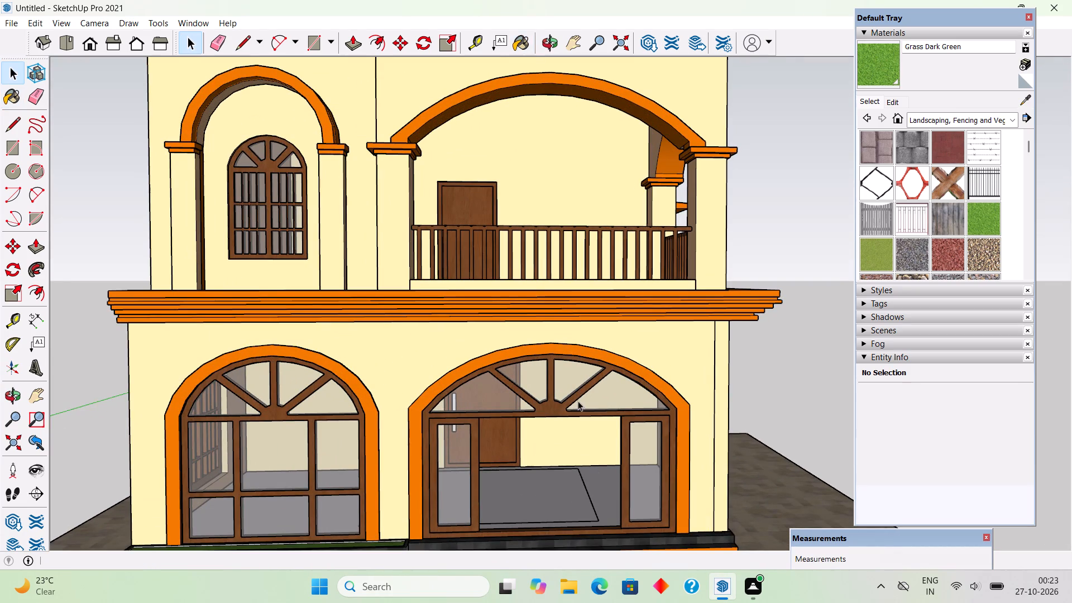
{"action": "left_click", "coordinate": [933, 114]}
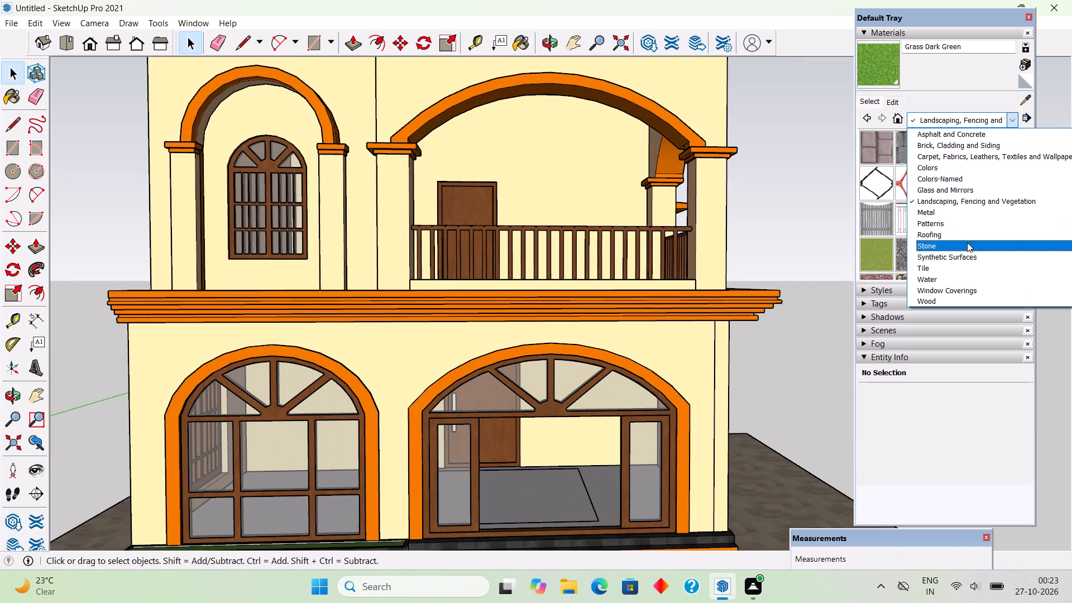
{"action": "left_click", "coordinate": [969, 286]}
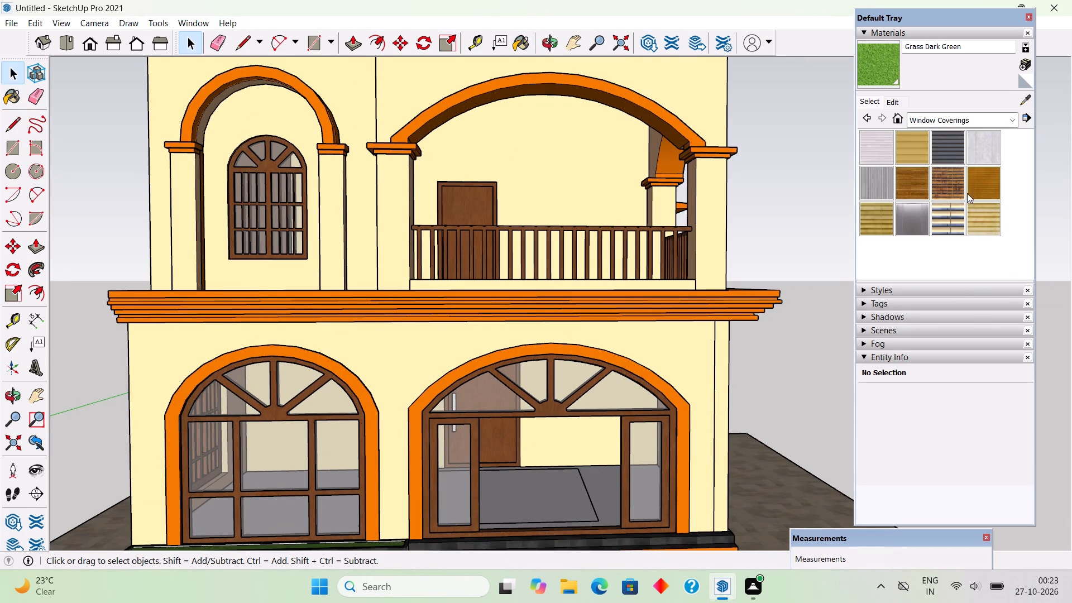
{"action": "left_click", "coordinate": [963, 114]}
{"action": "left_click", "coordinate": [962, 154]}
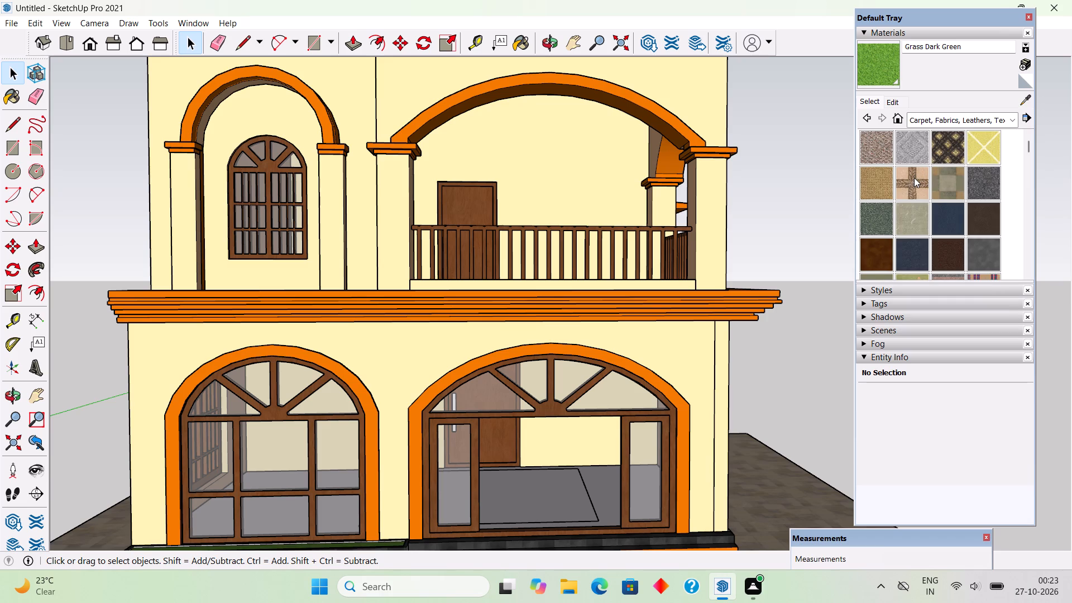
{"action": "scroll", "coordinate": [914, 178], "scroll_direction": "down", "scroll_amount": 2}
{"action": "scroll", "coordinate": [914, 178], "scroll_direction": "up", "scroll_amount": 1}
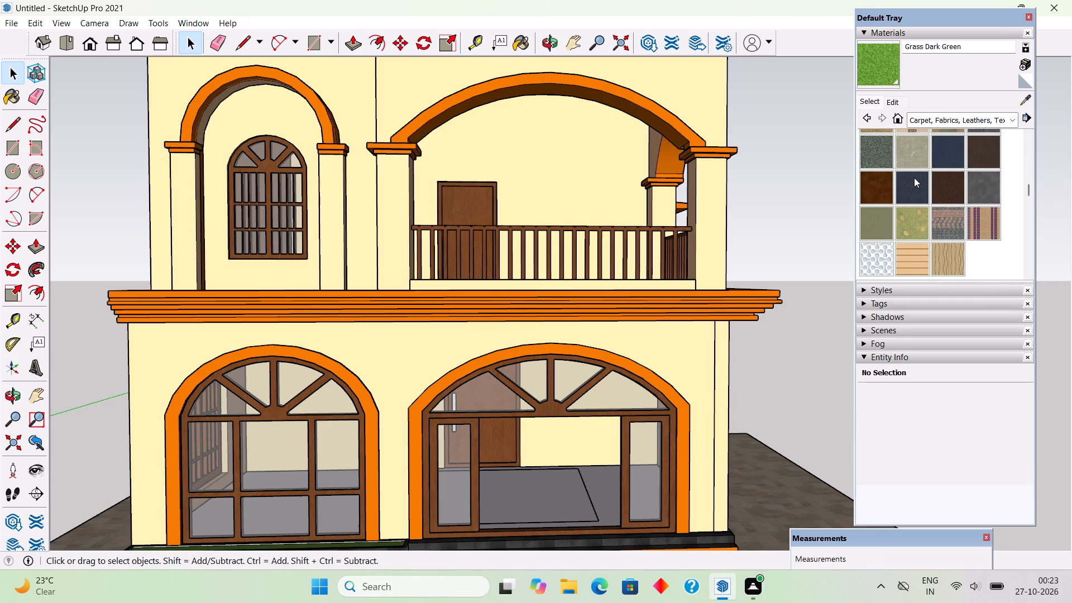
{"action": "scroll", "coordinate": [914, 178], "scroll_direction": "up", "scroll_amount": 2}
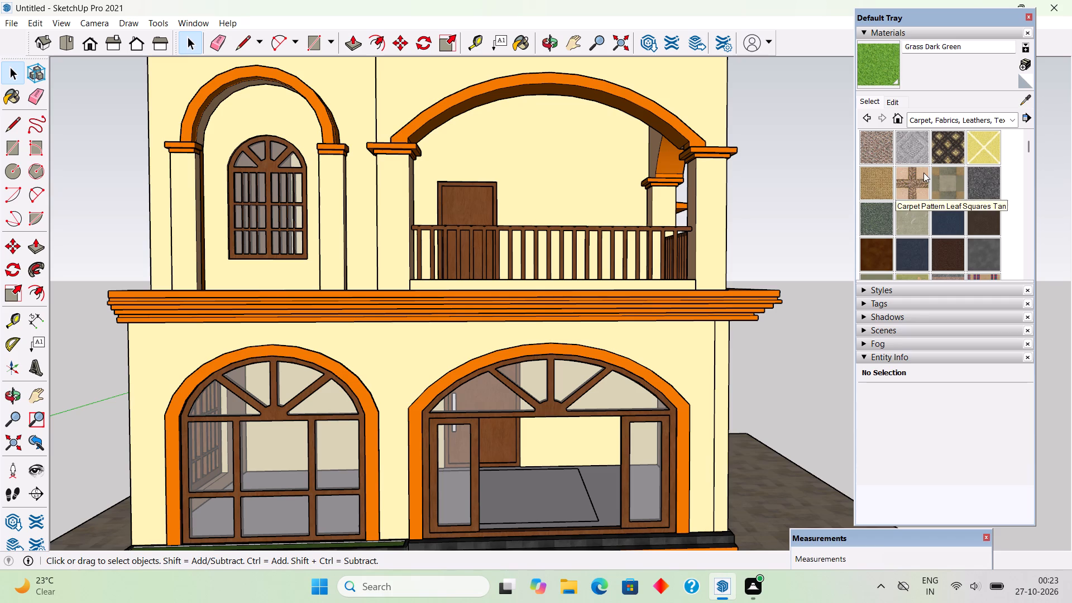
{"action": "scroll", "coordinate": [923, 173], "scroll_direction": "up", "scroll_amount": 4}
{"action": "scroll", "coordinate": [926, 169], "scroll_direction": "down", "scroll_amount": 1}
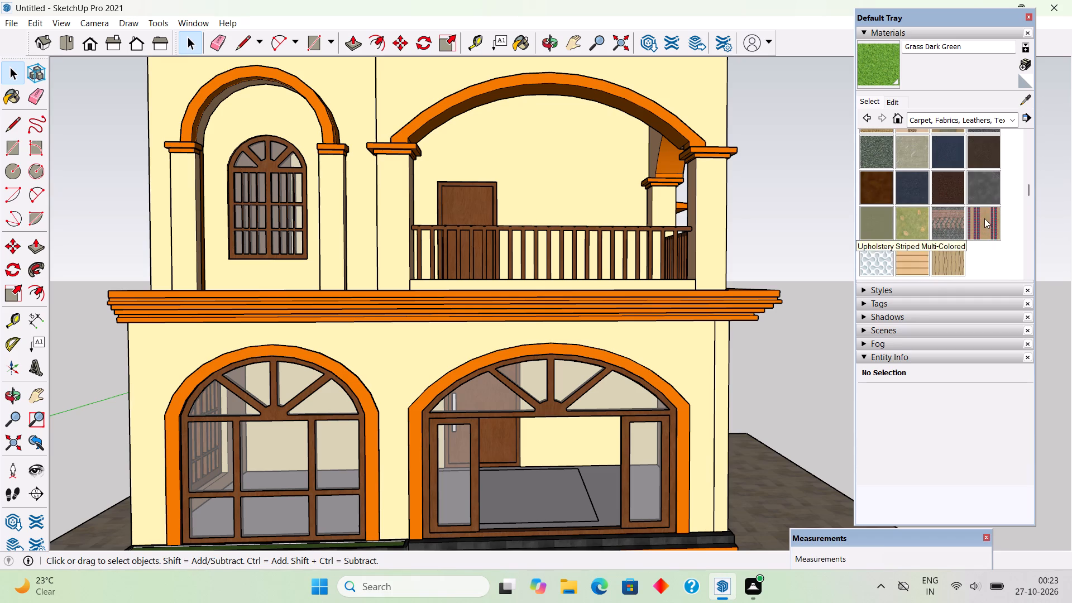
{"action": "scroll", "coordinate": [965, 214], "scroll_direction": "down", "scroll_amount": 1}
{"action": "scroll", "coordinate": [965, 214], "scroll_direction": "up", "scroll_amount": 1}
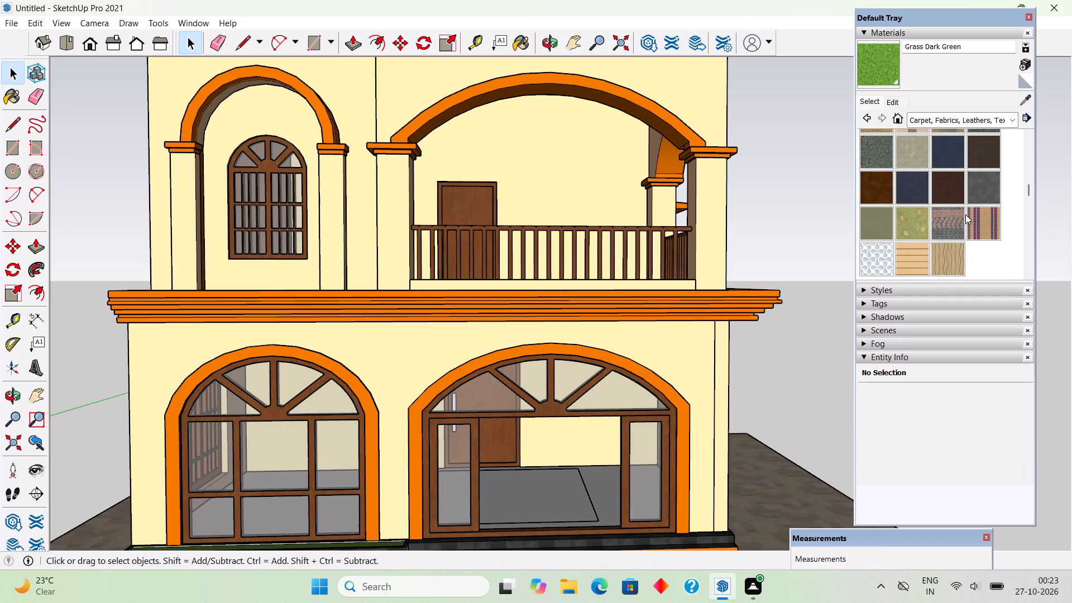
{"action": "scroll", "coordinate": [965, 213], "scroll_direction": "up", "scroll_amount": 1}
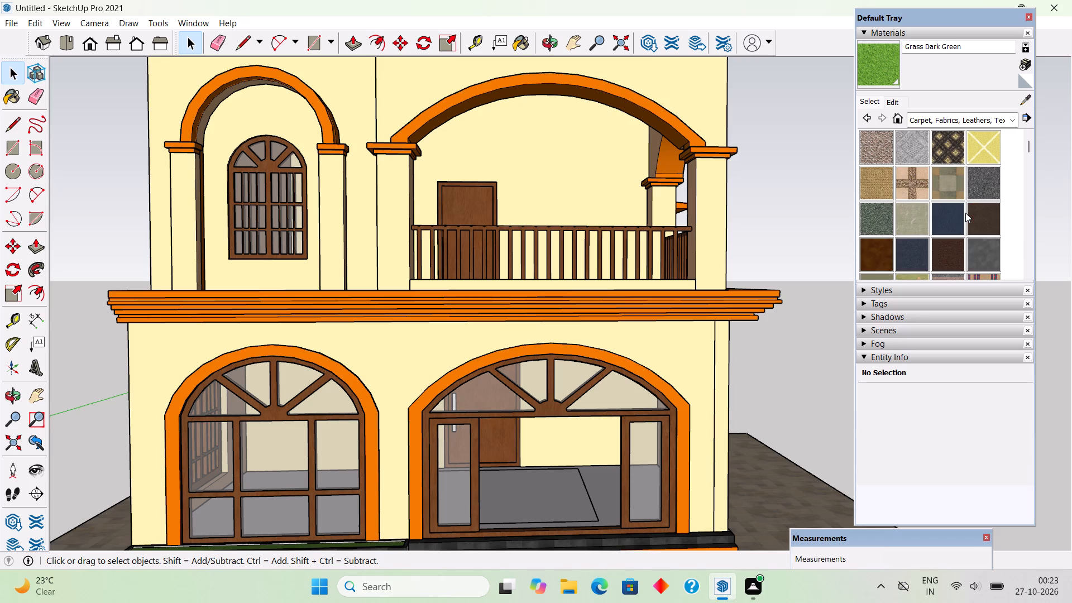
{"action": "scroll", "coordinate": [965, 213], "scroll_direction": "up", "scroll_amount": 3}
{"action": "scroll", "coordinate": [982, 160], "scroll_direction": "up", "scroll_amount": 4}
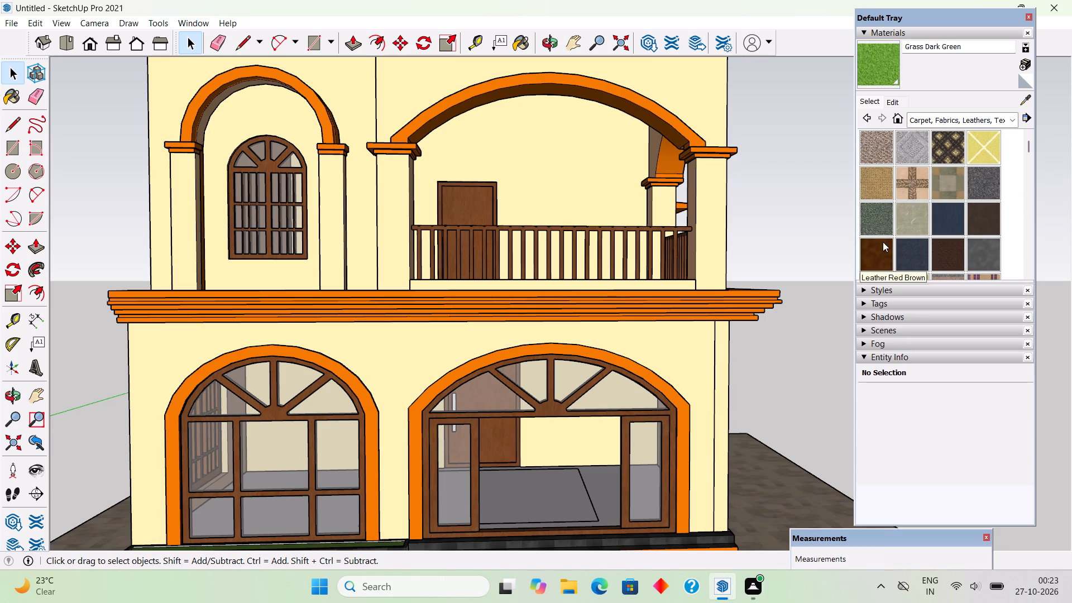
{"action": "left_click_drag", "start_coordinate": [883, 243], "coordinate": [880, 249]}
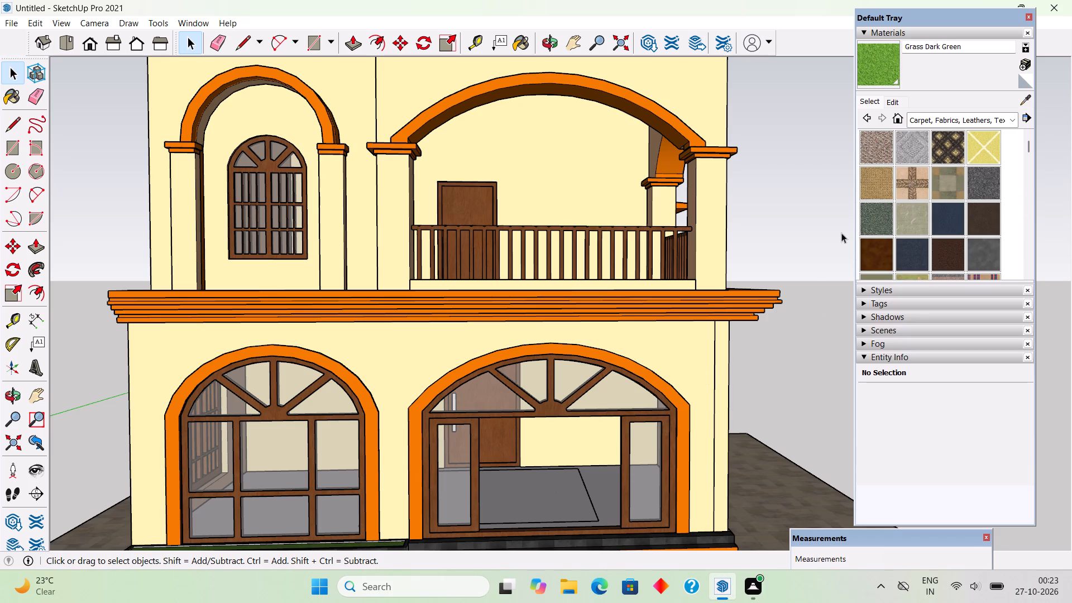
{"action": "left_click", "coordinate": [882, 253]}
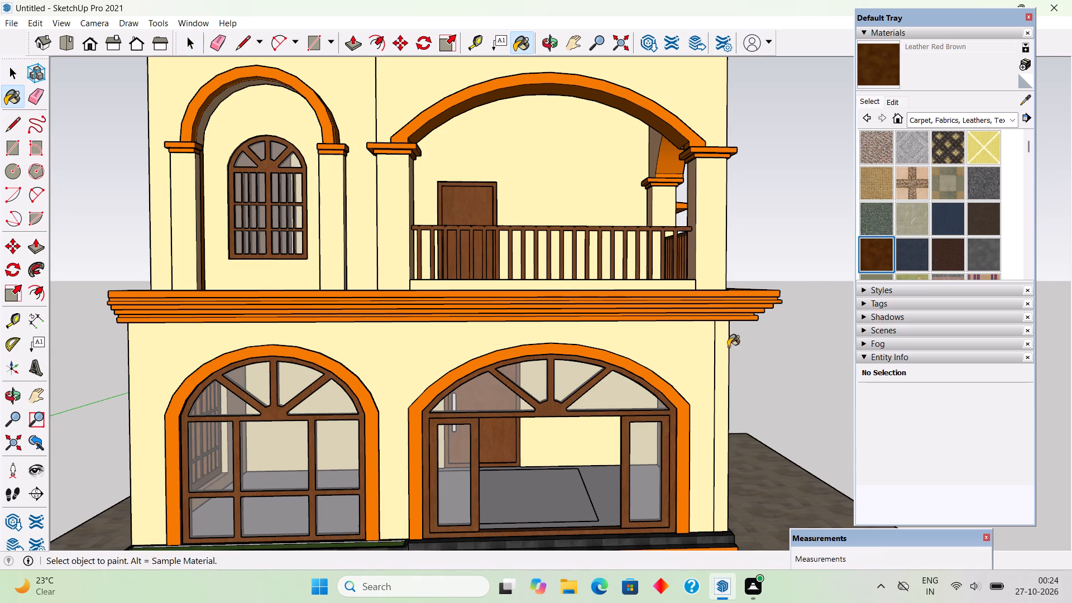
{"action": "left_click", "coordinate": [548, 501]}
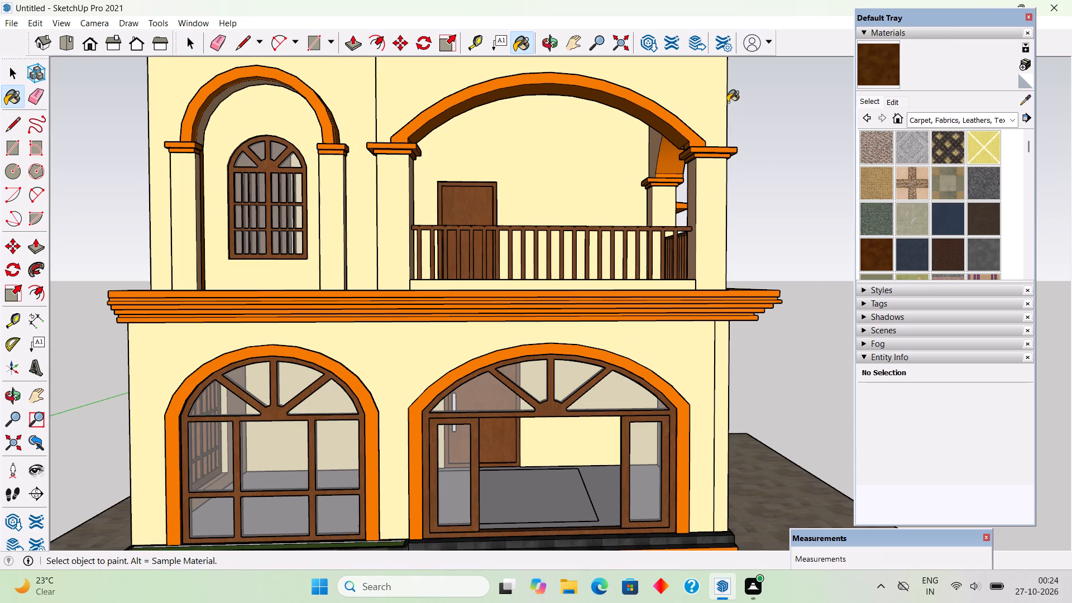
Examine the brown floor rectangle inside the arched entrance from different heights and distances.
{"action": "middle_click_drag", "start_coordinate": [728, 102], "coordinate": [721, 59]}
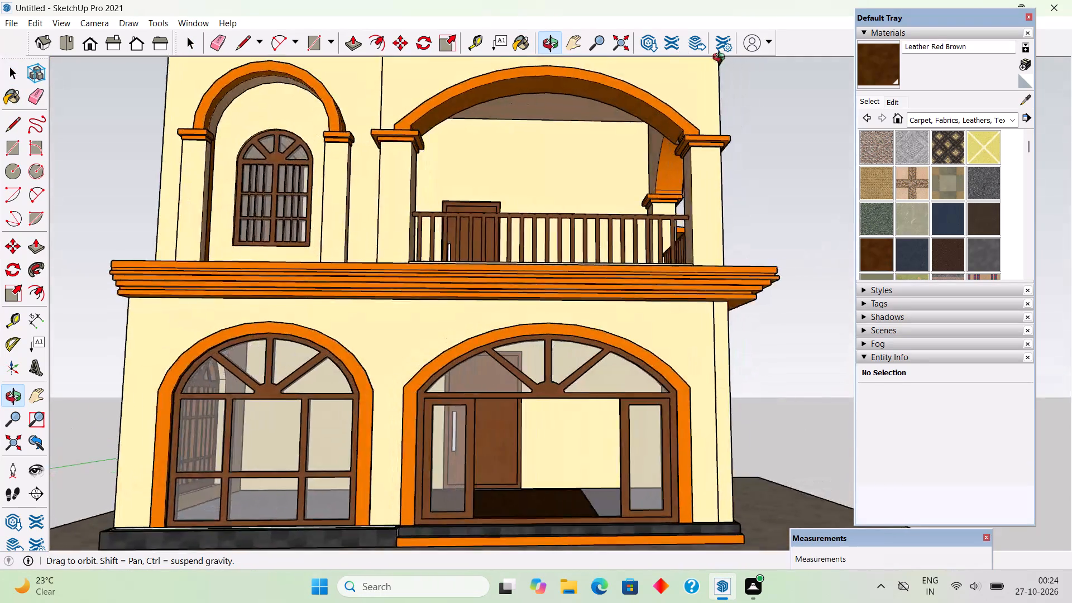
{"action": "middle_click_drag", "start_coordinate": [721, 59], "coordinate": [698, 119]}
{"action": "scroll", "coordinate": [698, 119], "scroll_direction": "down", "scroll_amount": 4}
{"action": "scroll", "coordinate": [634, 337], "scroll_direction": "up", "scroll_amount": 8}
{"action": "middle_click_drag", "start_coordinate": [597, 323], "coordinate": [524, 297]}
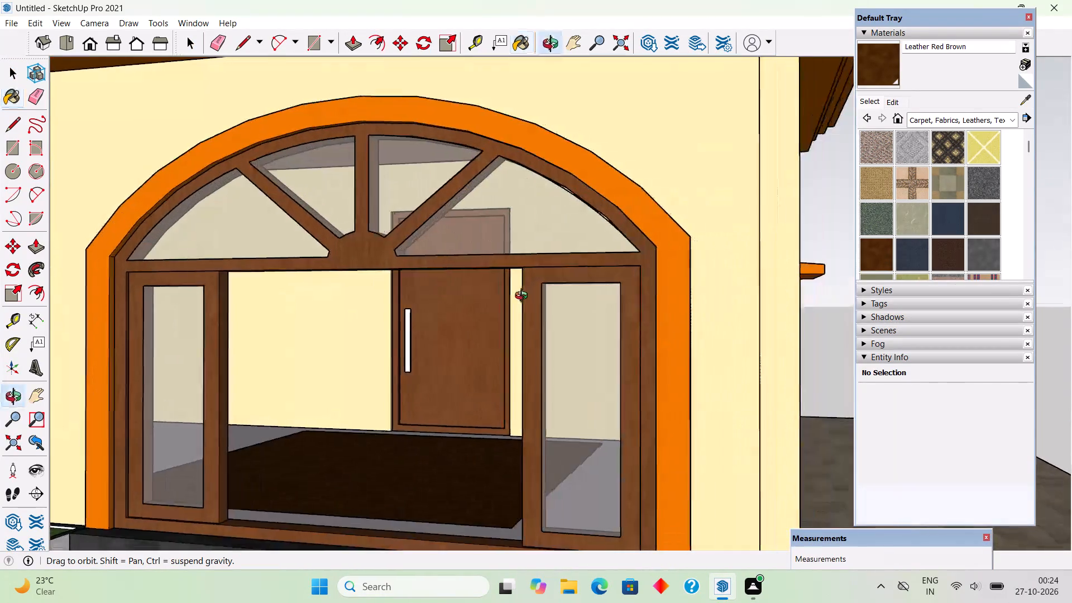
{"action": "middle_click_drag", "start_coordinate": [524, 297], "coordinate": [569, 319]}
{"action": "scroll", "coordinate": [576, 314], "scroll_direction": "down", "scroll_amount": 4}
{"action": "scroll", "coordinate": [892, 228], "scroll_direction": "up", "scroll_amount": 3}
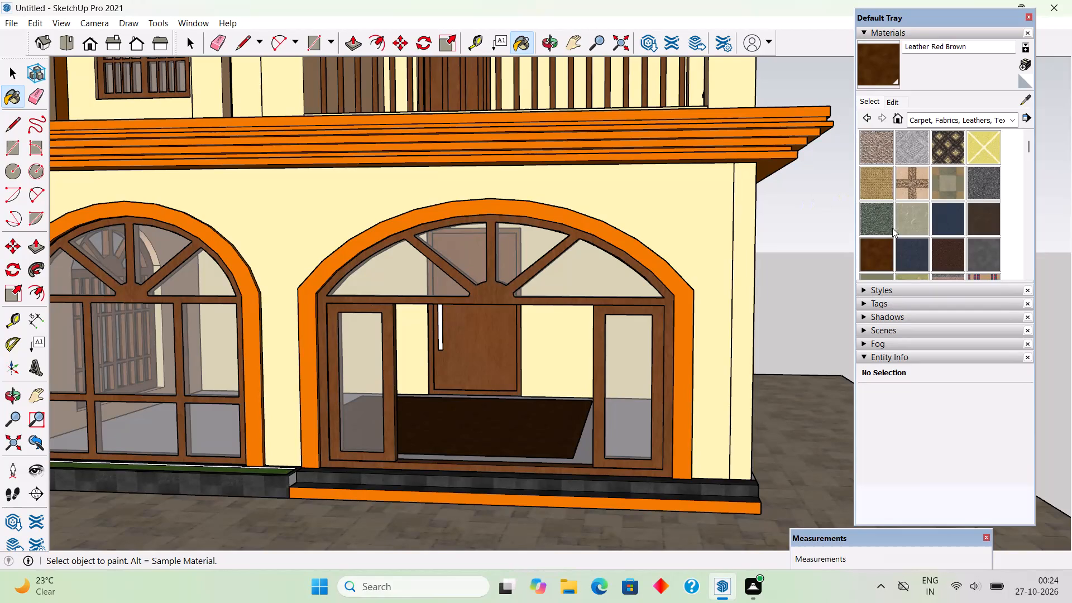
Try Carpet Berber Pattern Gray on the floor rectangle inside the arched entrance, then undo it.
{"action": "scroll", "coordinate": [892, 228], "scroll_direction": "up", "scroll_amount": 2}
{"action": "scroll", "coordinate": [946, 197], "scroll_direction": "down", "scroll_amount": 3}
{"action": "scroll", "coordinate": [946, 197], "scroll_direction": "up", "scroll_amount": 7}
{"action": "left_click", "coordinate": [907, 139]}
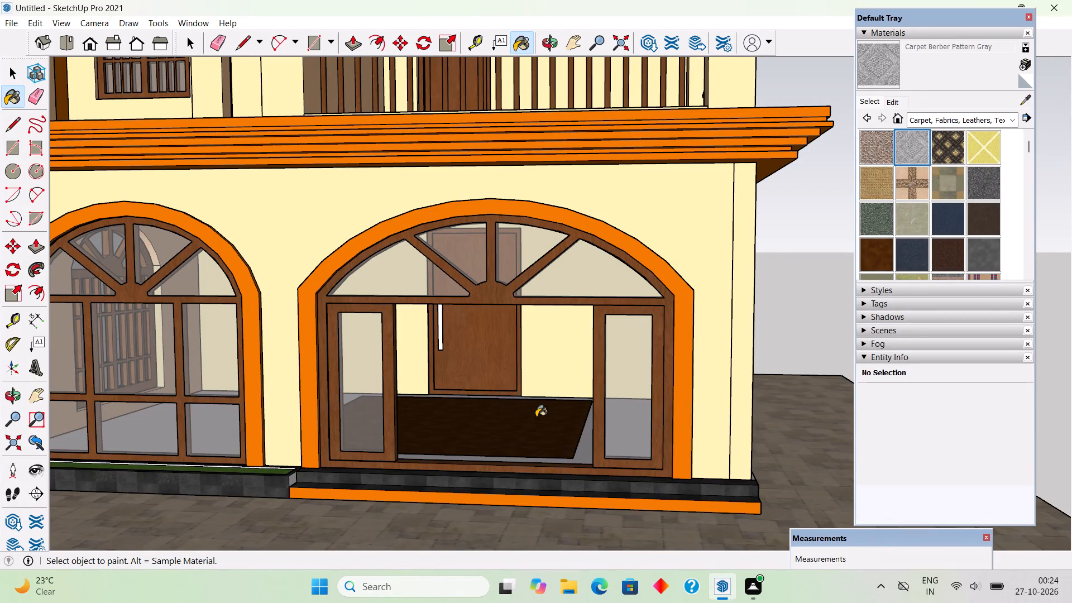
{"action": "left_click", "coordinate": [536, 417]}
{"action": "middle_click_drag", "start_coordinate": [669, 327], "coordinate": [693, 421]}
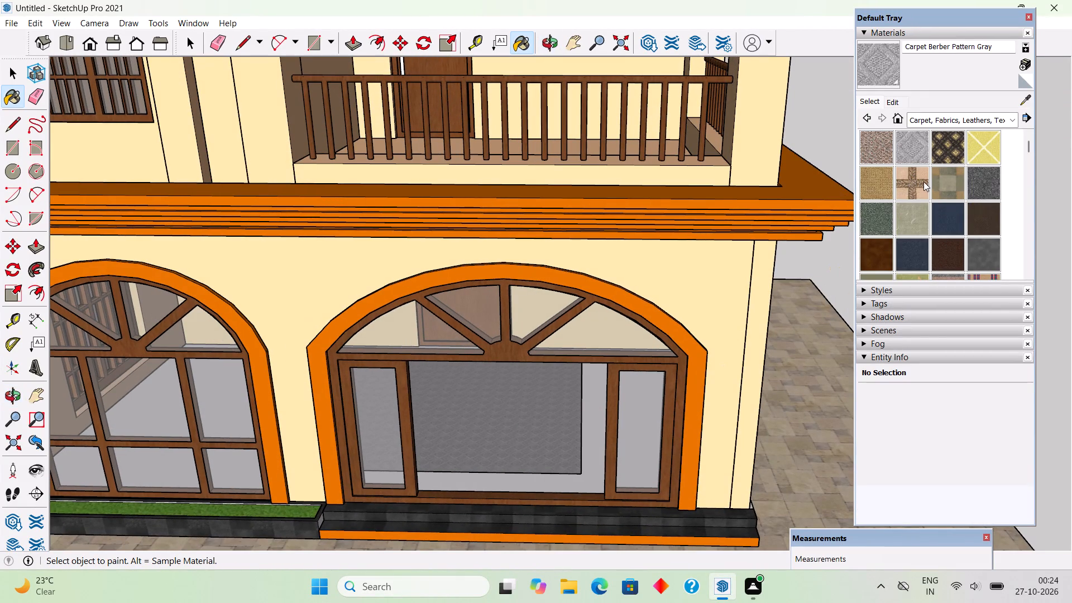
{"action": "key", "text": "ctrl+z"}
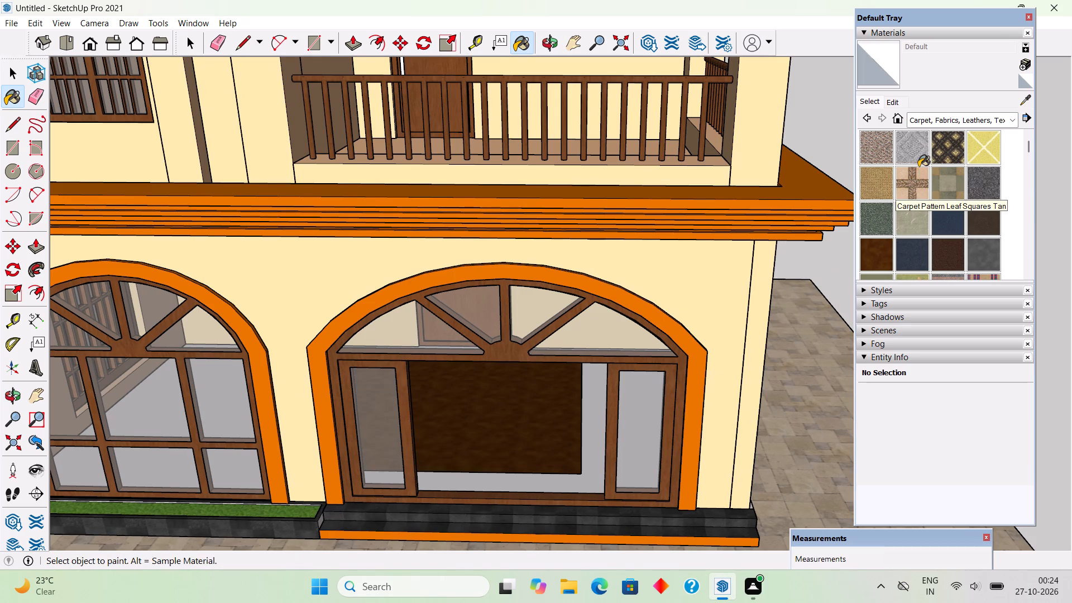
Examine the house from the front and the balcony corner, both close up and as a whole.
{"action": "key", "text": "space"}
{"action": "scroll", "coordinate": [821, 285], "scroll_direction": "down", "scroll_amount": 5}
{"action": "middle_click_drag", "start_coordinate": [744, 298], "coordinate": [630, 221]}
{"action": "scroll", "coordinate": [630, 221], "scroll_direction": "up", "scroll_amount": 2}
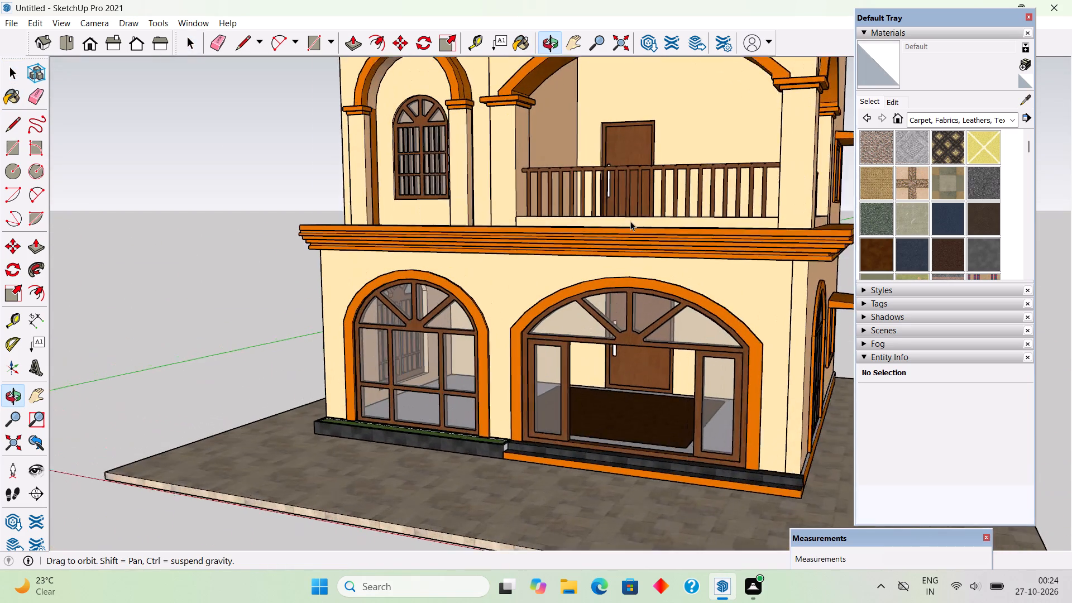
{"action": "scroll", "coordinate": [630, 221], "scroll_direction": "up", "scroll_amount": 1}
{"action": "middle_click_drag", "start_coordinate": [691, 299], "coordinate": [801, 270]}
{"action": "scroll", "coordinate": [802, 270], "scroll_direction": "up", "scroll_amount": 2}
{"action": "scroll", "coordinate": [562, 229], "scroll_direction": "down", "scroll_amount": 3}
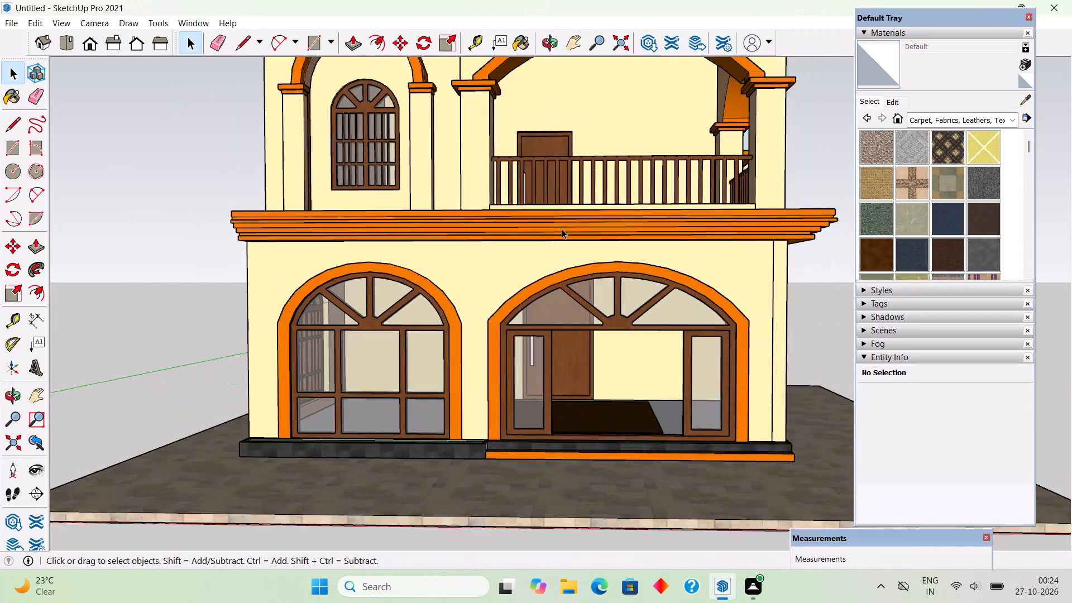
{"action": "scroll", "coordinate": [562, 229], "scroll_direction": "down", "scroll_amount": 9}
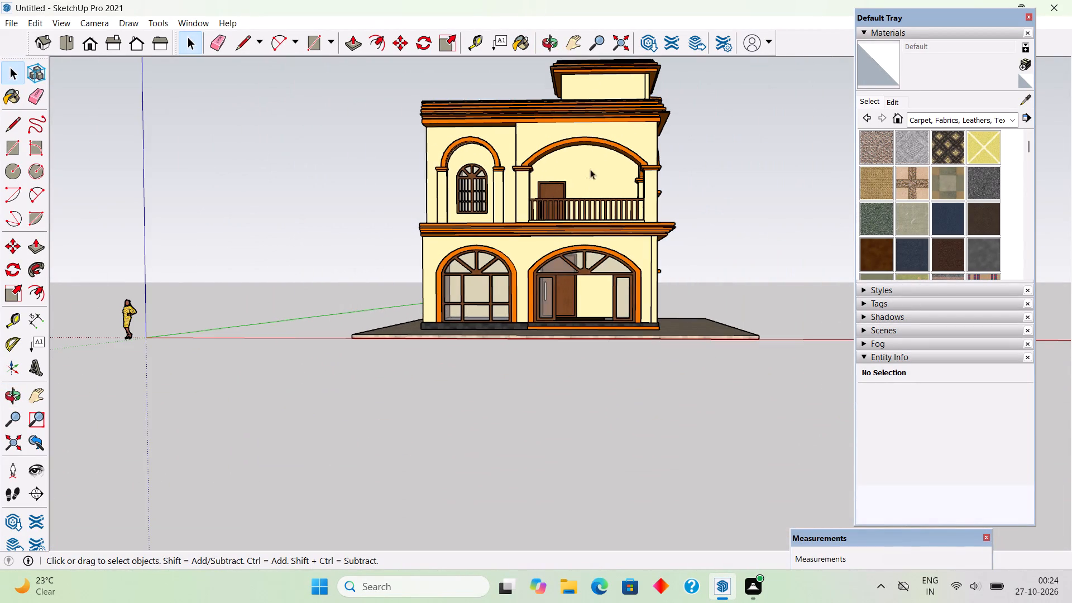
{"action": "scroll", "coordinate": [601, 141], "scroll_direction": "up", "scroll_amount": 4}
{"action": "scroll", "coordinate": [607, 185], "scroll_direction": "up", "scroll_amount": 1}
{"action": "middle_click_drag", "start_coordinate": [619, 173], "coordinate": [640, 138]}
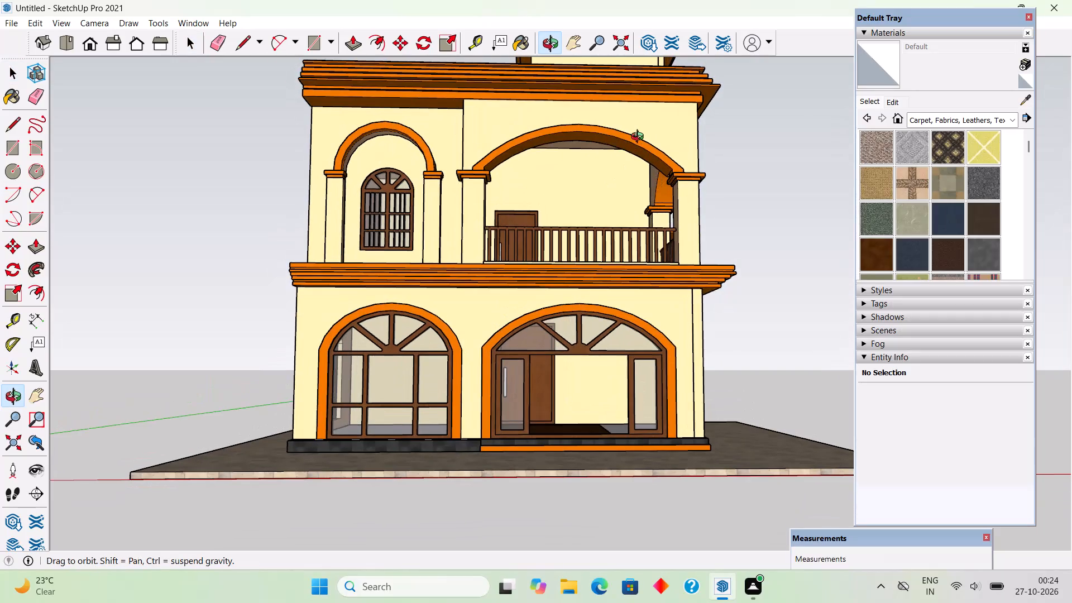
{"action": "middle_click_drag", "start_coordinate": [640, 138], "coordinate": [455, 164]}
{"action": "scroll", "coordinate": [449, 164], "scroll_direction": "down", "scroll_amount": 9}
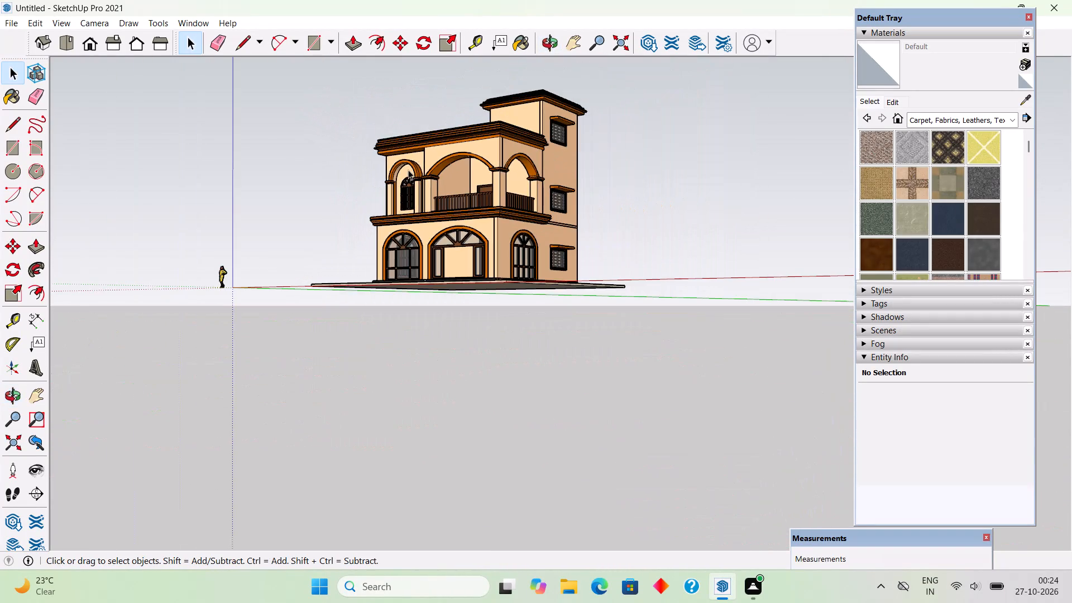
{"action": "scroll", "coordinate": [420, 93], "scroll_direction": "up", "scroll_amount": 9}
Sample Color C02 from the main roof slab and paint the top face of the stair tower's roof with it.
{"action": "middle_click_drag", "start_coordinate": [444, 173], "coordinate": [635, 461]}
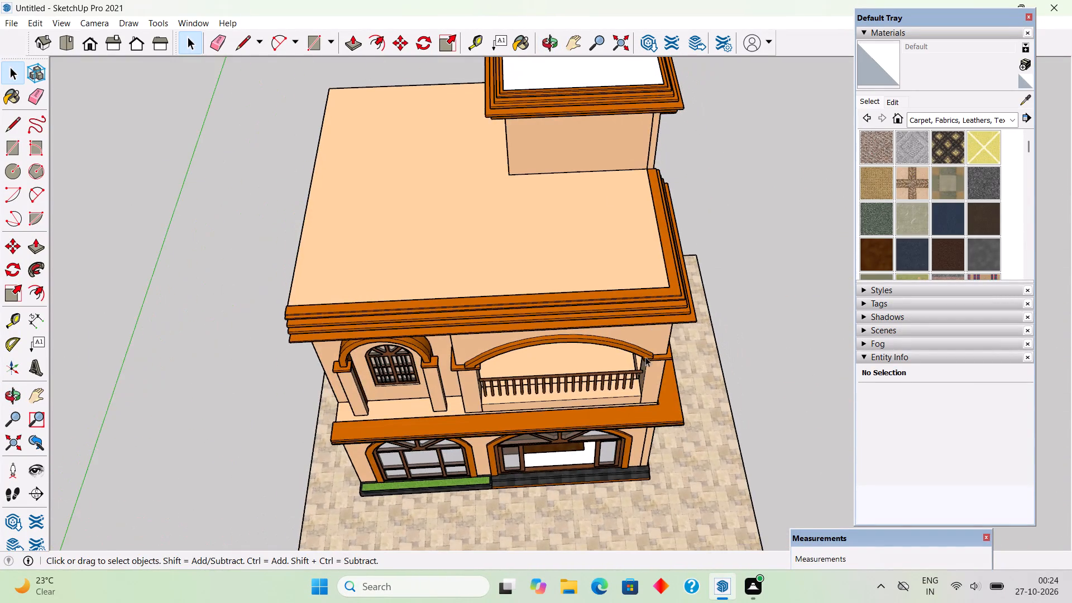
{"action": "middle_click_drag", "start_coordinate": [610, 251], "coordinate": [621, 350]}
{"action": "scroll", "coordinate": [623, 351], "scroll_direction": "down", "scroll_amount": 3}
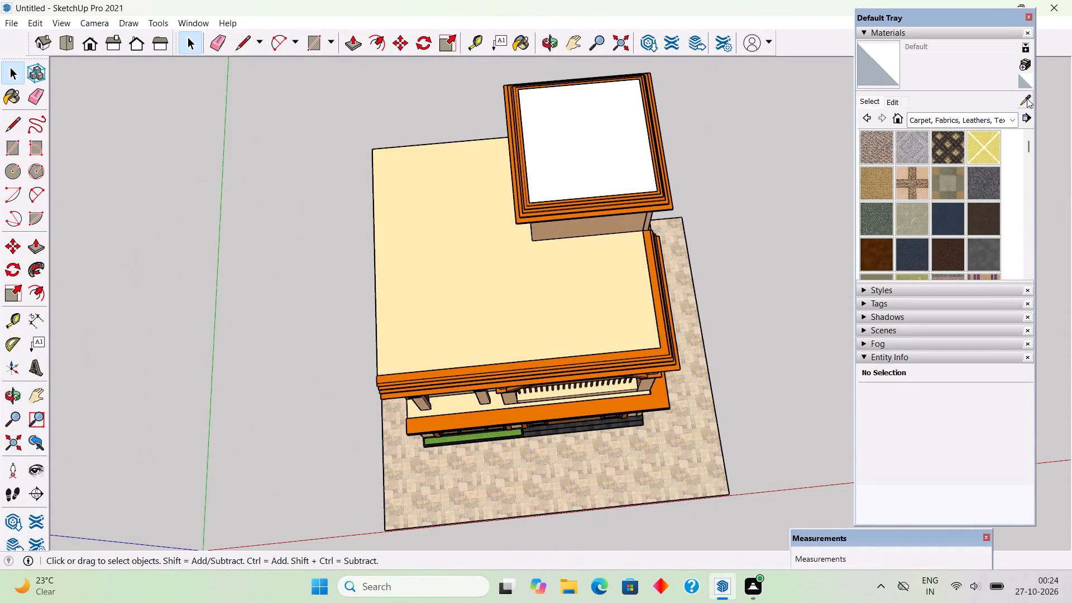
{"action": "left_click", "coordinate": [1027, 98]}
{"action": "left_click", "coordinate": [593, 265]}
{"action": "left_click", "coordinate": [594, 157]}
Examine the whole house from above, from the balcony corner and from the front.
{"action": "middle_click_drag", "start_coordinate": [677, 312], "coordinate": [652, 197]}
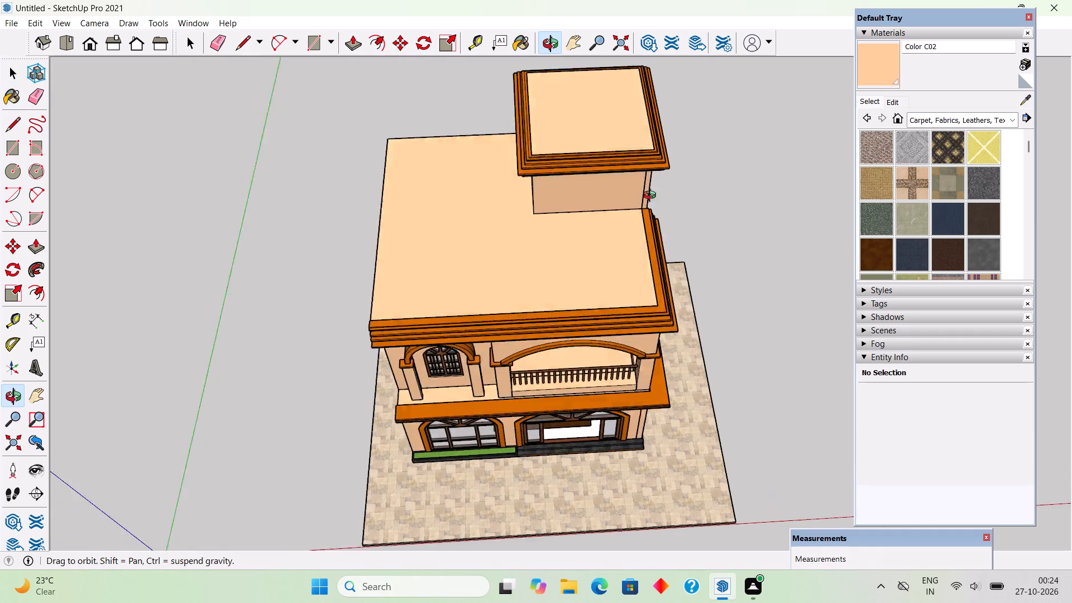
{"action": "middle_click_drag", "start_coordinate": [652, 197], "coordinate": [280, 23]}
{"action": "middle_click_drag", "start_coordinate": [538, 215], "coordinate": [731, 123]}
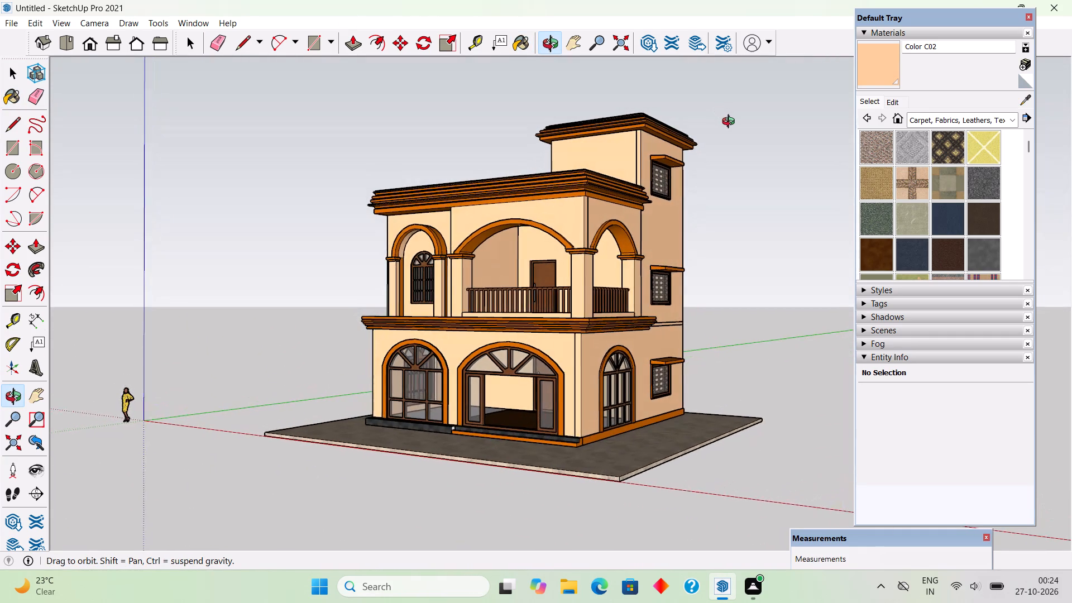
{"action": "middle_click_drag", "start_coordinate": [731, 123], "coordinate": [732, 123]}
{"action": "scroll", "coordinate": [732, 123], "scroll_direction": "down", "scroll_amount": 1}
{"action": "key", "text": "space"}
{"action": "scroll", "coordinate": [699, 173], "scroll_direction": "up", "scroll_amount": 1}
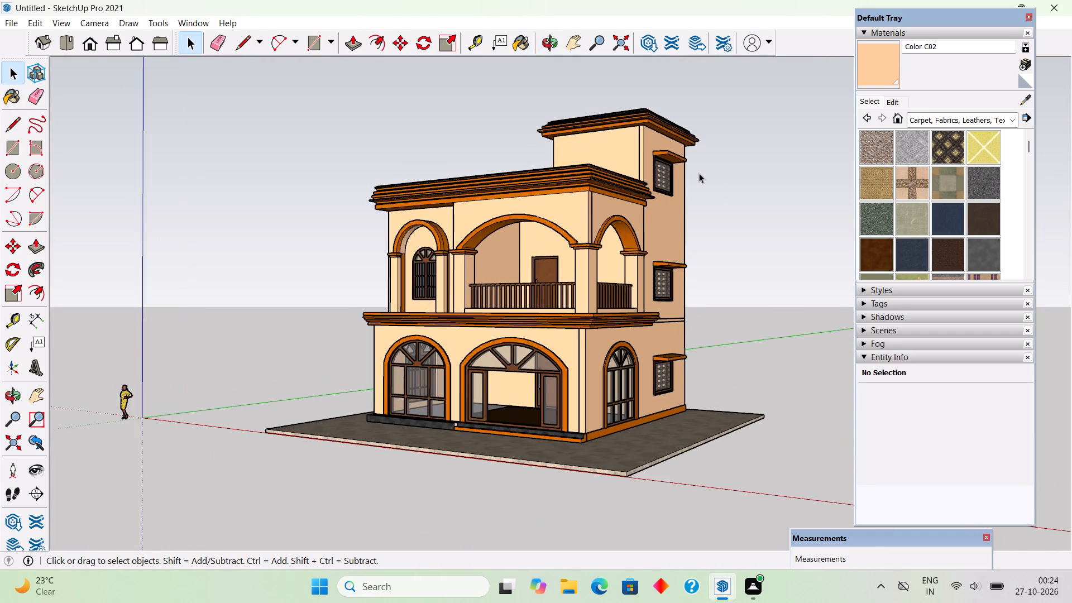
{"action": "scroll", "coordinate": [699, 173], "scroll_direction": "up", "scroll_amount": 4}
{"action": "middle_click_drag", "start_coordinate": [690, 217], "coordinate": [742, 196]}
{"action": "scroll", "coordinate": [742, 196], "scroll_direction": "down", "scroll_amount": 1}
{"action": "middle_click_drag", "start_coordinate": [734, 193], "coordinate": [715, 182]}
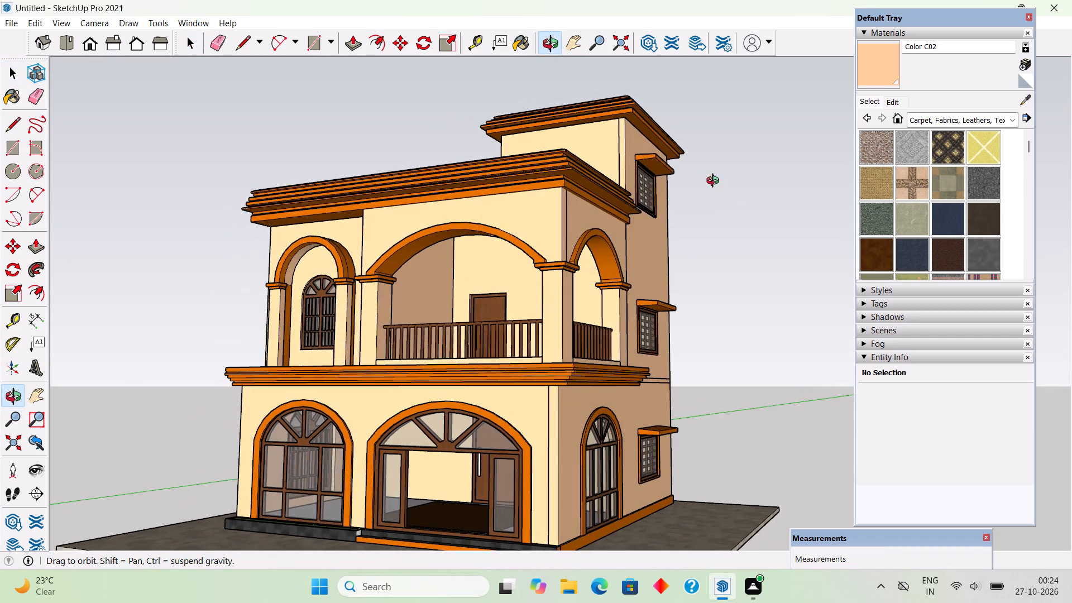
{"action": "middle_click_drag", "start_coordinate": [715, 182], "coordinate": [714, 184]}
{"action": "scroll", "coordinate": [714, 184], "scroll_direction": "down", "scroll_amount": 2}
{"action": "middle_click_drag", "start_coordinate": [705, 225], "coordinate": [706, 290]}
{"action": "scroll", "coordinate": [706, 290], "scroll_direction": "up", "scroll_amount": 2}
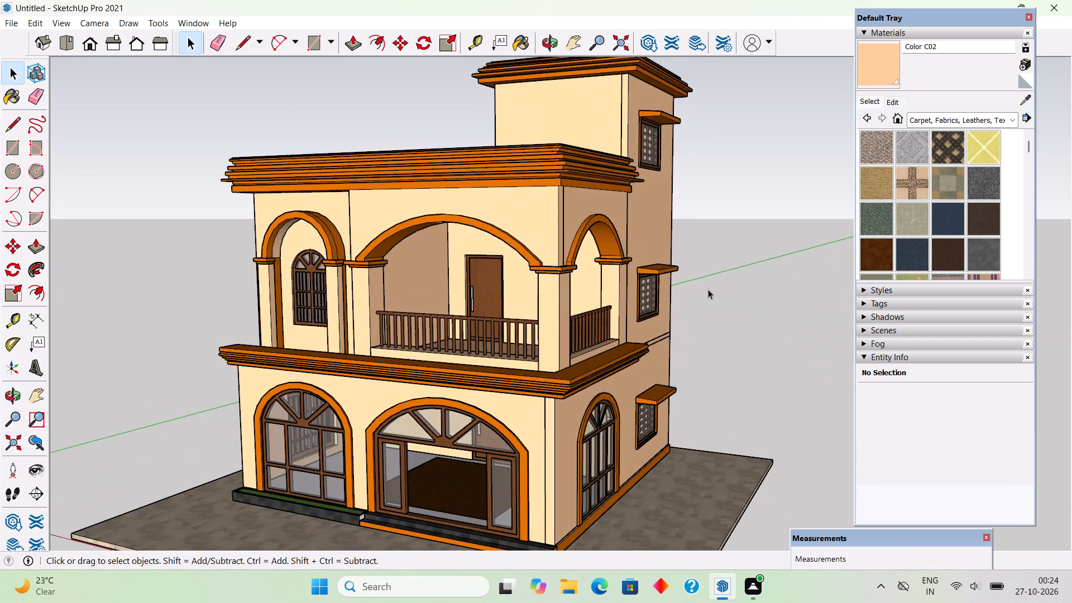
{"action": "scroll", "coordinate": [708, 289], "scroll_direction": "down", "scroll_amount": 3}
{"action": "scroll", "coordinate": [433, 434], "scroll_direction": "up", "scroll_amount": 3}
{"action": "middle_click_drag", "start_coordinate": [477, 418], "coordinate": [599, 412]}
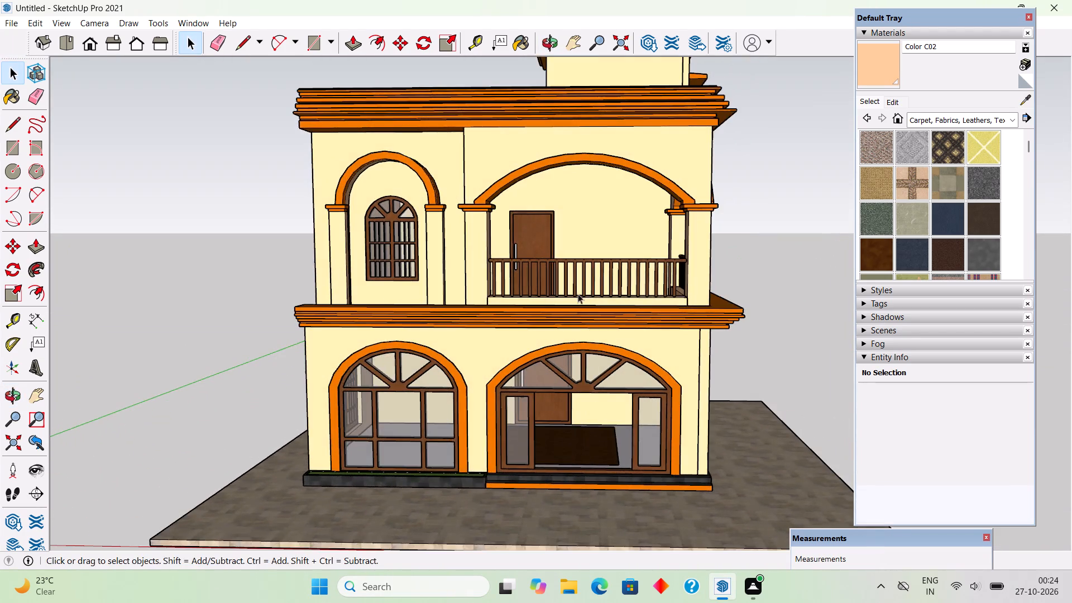
Repaint the front, rim and end face of the grass planter with Color M07 from the Colors materials.
{"action": "middle_click_drag", "start_coordinate": [584, 241], "coordinate": [607, 371]}
{"action": "scroll", "coordinate": [516, 485], "scroll_direction": "up", "scroll_amount": 4}
{"action": "middle_click_drag", "start_coordinate": [626, 183], "coordinate": [622, 253]}
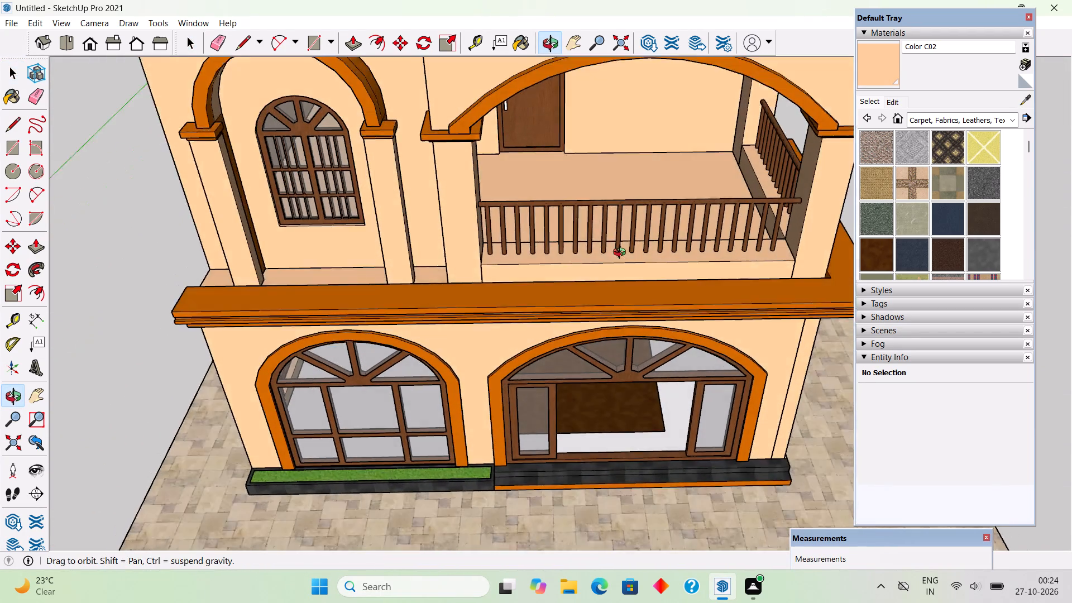
{"action": "middle_click_drag", "start_coordinate": [622, 253], "coordinate": [622, 264]}
{"action": "scroll", "coordinate": [494, 471], "scroll_direction": "up", "scroll_amount": 4}
{"action": "middle_click_drag", "start_coordinate": [484, 475], "coordinate": [499, 374]}
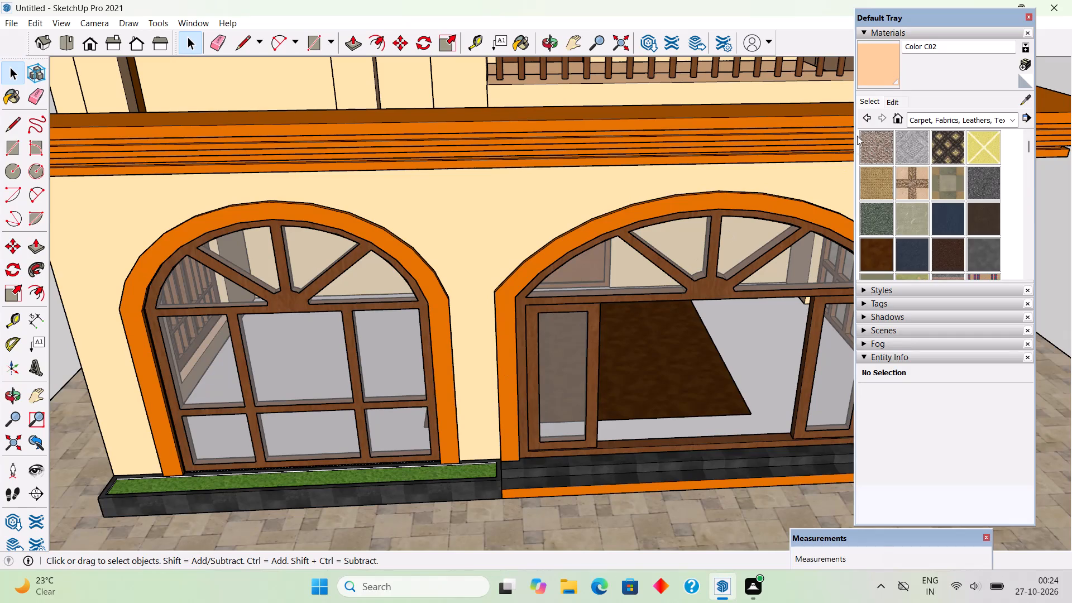
{"action": "left_click", "coordinate": [927, 122]}
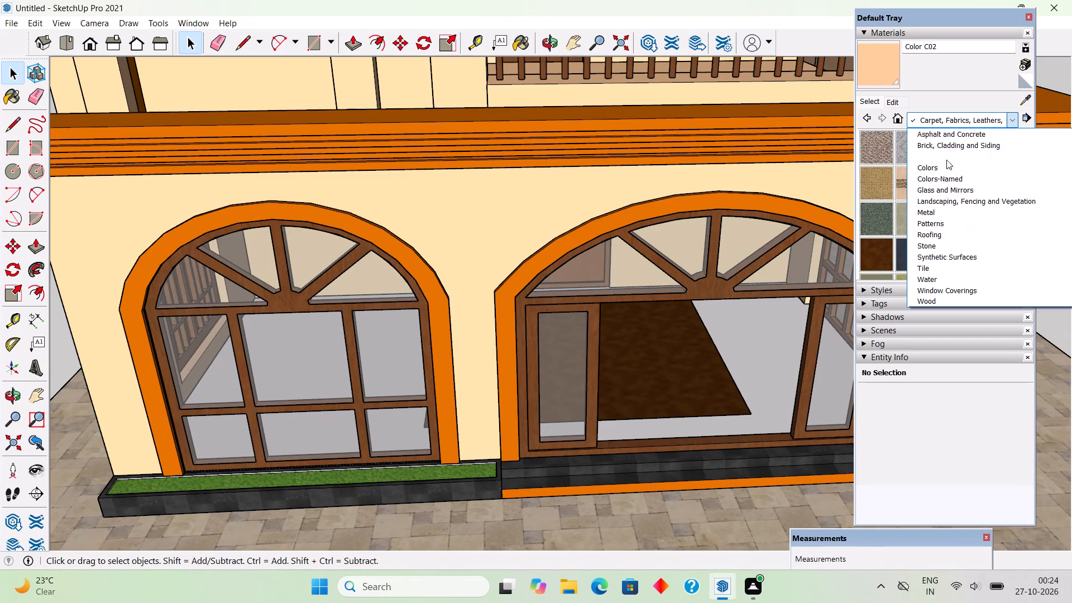
{"action": "left_click", "coordinate": [954, 165]}
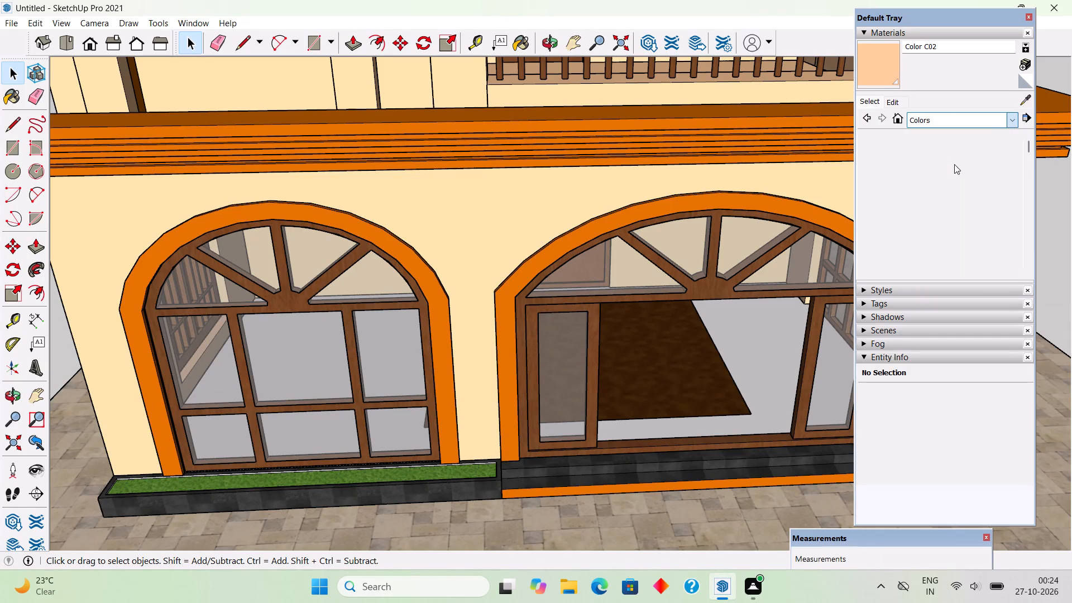
{"action": "scroll", "coordinate": [954, 164], "scroll_direction": "down", "scroll_amount": 15}
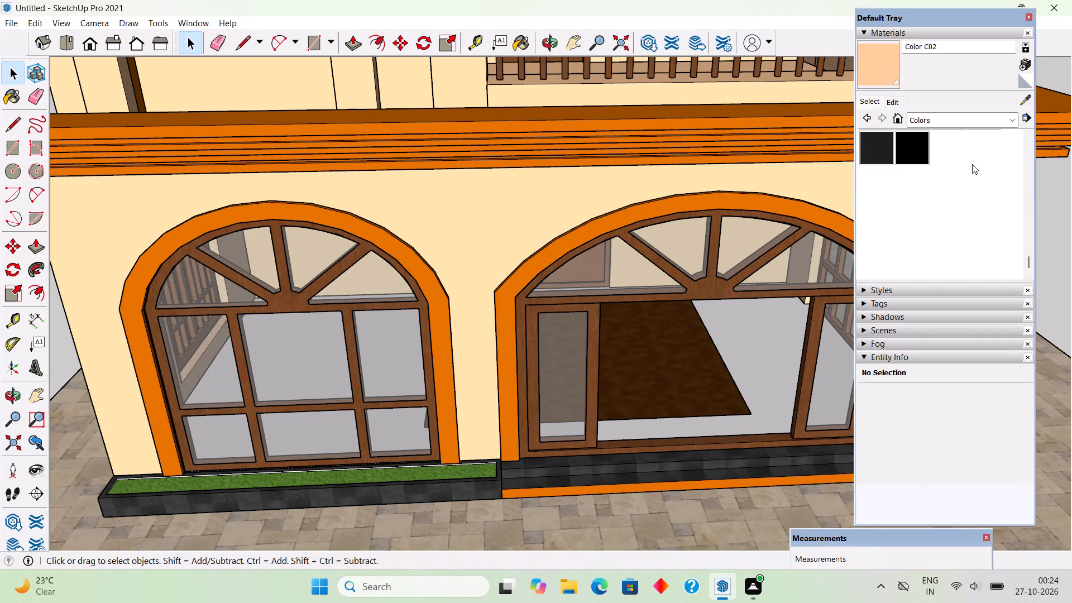
{"action": "scroll", "coordinate": [972, 164], "scroll_direction": "up", "scroll_amount": 1}
{"action": "left_click", "coordinate": [981, 174]}
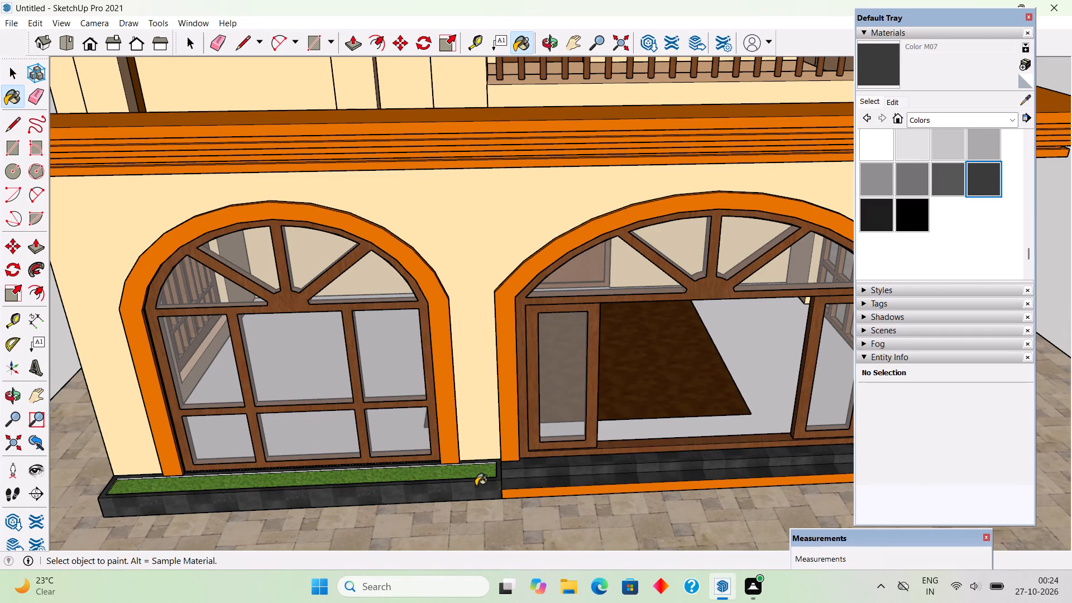
{"action": "left_click", "coordinate": [476, 486]}
{"action": "scroll", "coordinate": [486, 477], "scroll_direction": "up", "scroll_amount": 9}
{"action": "left_click", "coordinate": [505, 476]}
{"action": "left_click", "coordinate": [508, 476]}
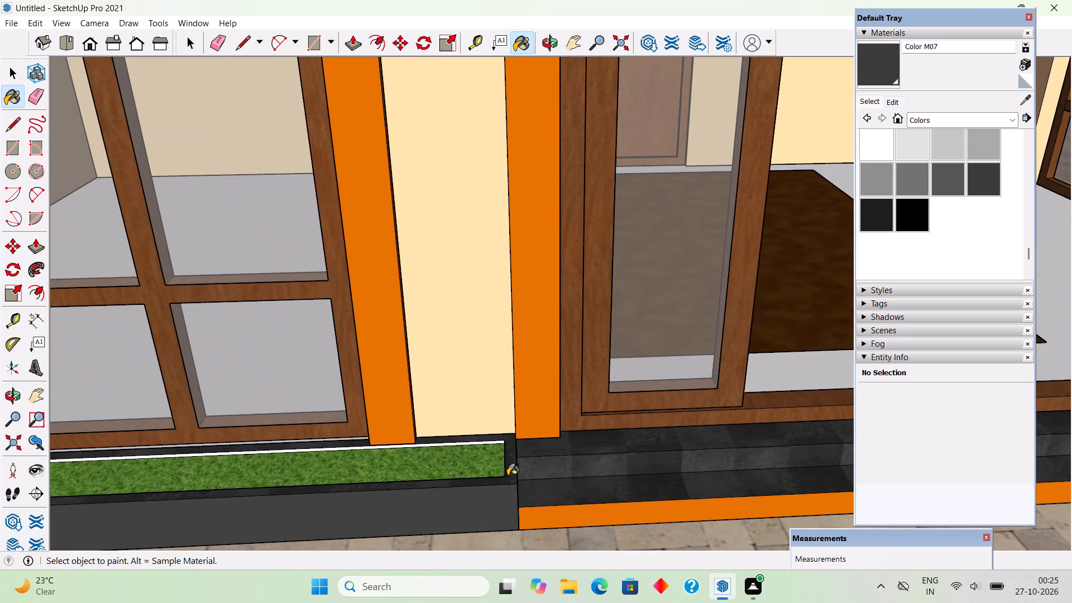
{"action": "scroll", "coordinate": [537, 427], "scroll_direction": "down", "scroll_amount": 12}
{"action": "middle_click_drag", "start_coordinate": [319, 452], "coordinate": [631, 313]}
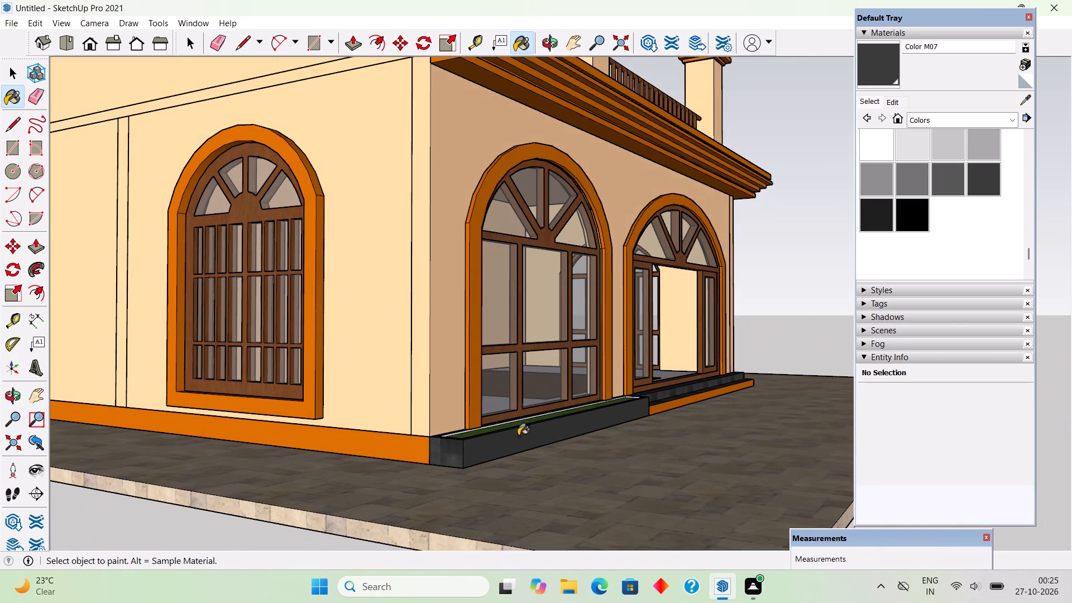
{"action": "left_click", "coordinate": [458, 447]}
Select all connected geometry of the grass planter and make it a group.
{"action": "key", "text": "space"}
{"action": "left_click", "coordinate": [479, 443]}
{"action": "double_click", "coordinate": [479, 443]}
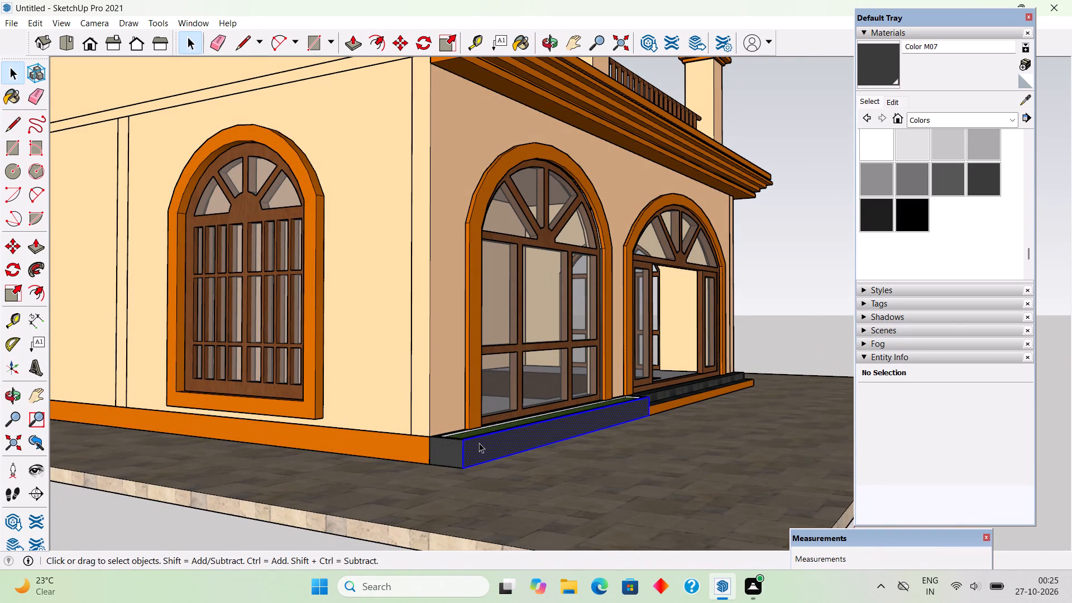
{"action": "right_click", "coordinate": [479, 443]}
{"action": "left_click", "coordinate": [545, 347]}
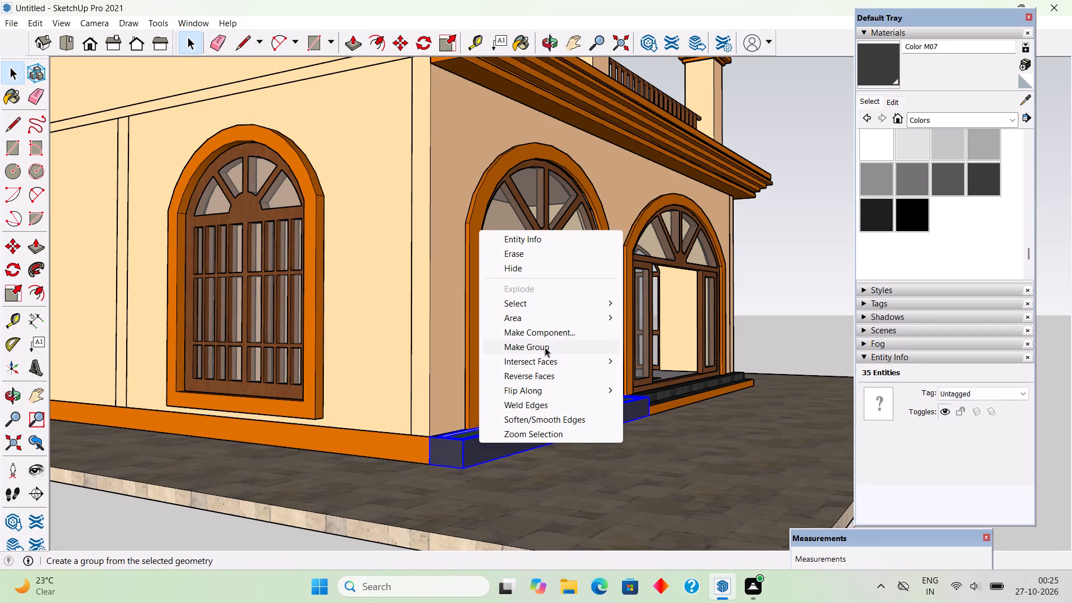
{"action": "scroll", "coordinate": [547, 343], "scroll_direction": "down", "scroll_amount": 9}
{"action": "left_click", "coordinate": [418, 419]}
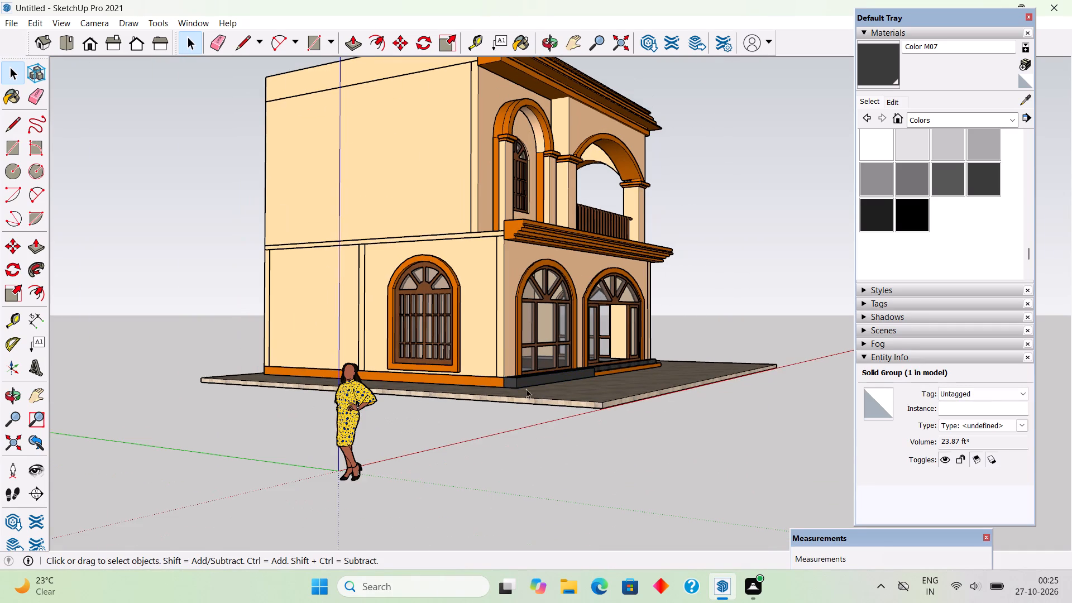
Examine the dark grey planter and the front facade from the side corner round to the front.
{"action": "middle_click_drag", "start_coordinate": [725, 333], "coordinate": [560, 381]}
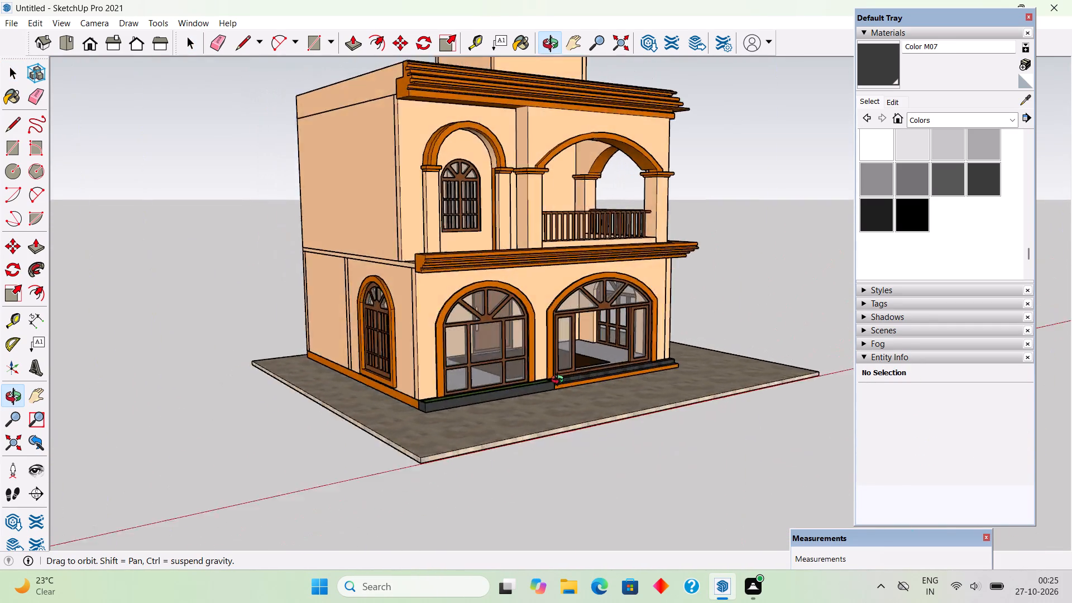
{"action": "middle_click_drag", "start_coordinate": [560, 381], "coordinate": [370, 372]}
{"action": "scroll", "coordinate": [634, 303], "scroll_direction": "up", "scroll_amount": 2}
{"action": "middle_click_drag", "start_coordinate": [599, 305], "coordinate": [530, 294]}
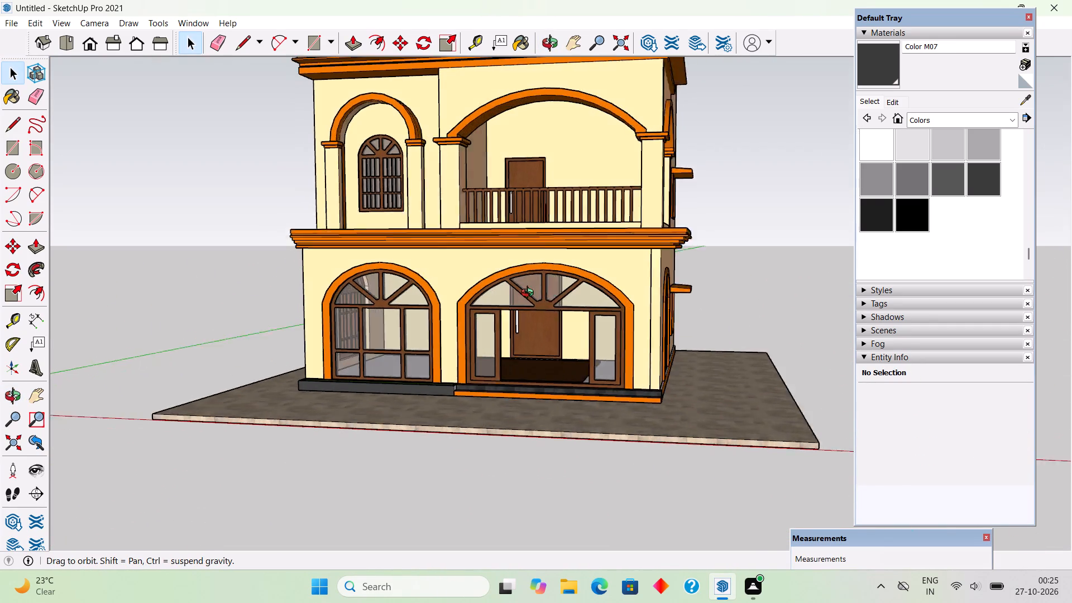
{"action": "middle_click_drag", "start_coordinate": [530, 294], "coordinate": [558, 342]}
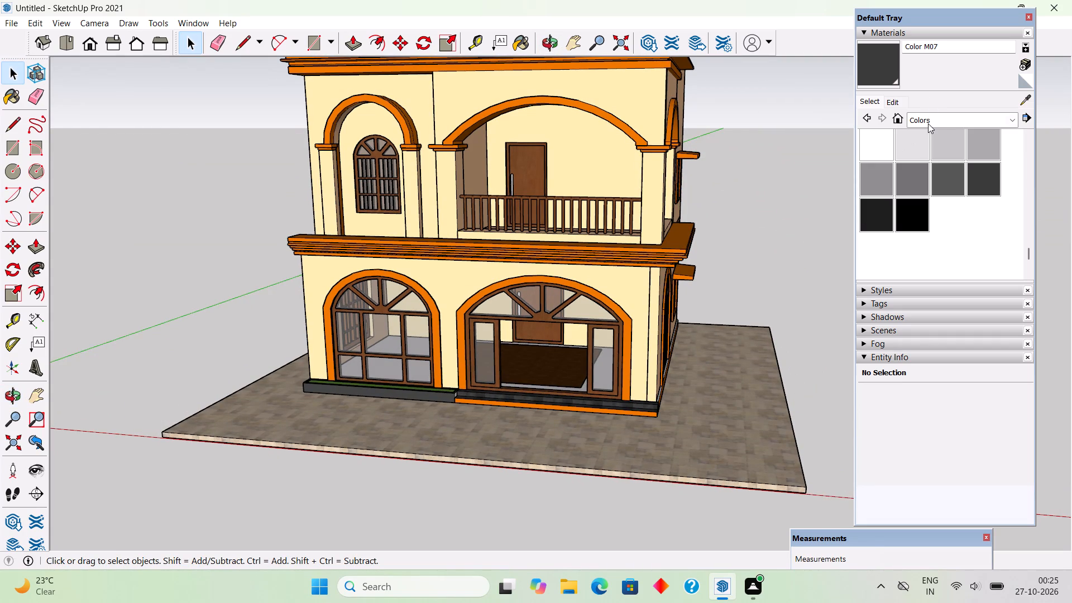
Paint the handle of the balcony door with Metal Silver from the Metal materials.
{"action": "left_click", "coordinate": [928, 123]}
{"action": "left_click", "coordinate": [947, 189]}
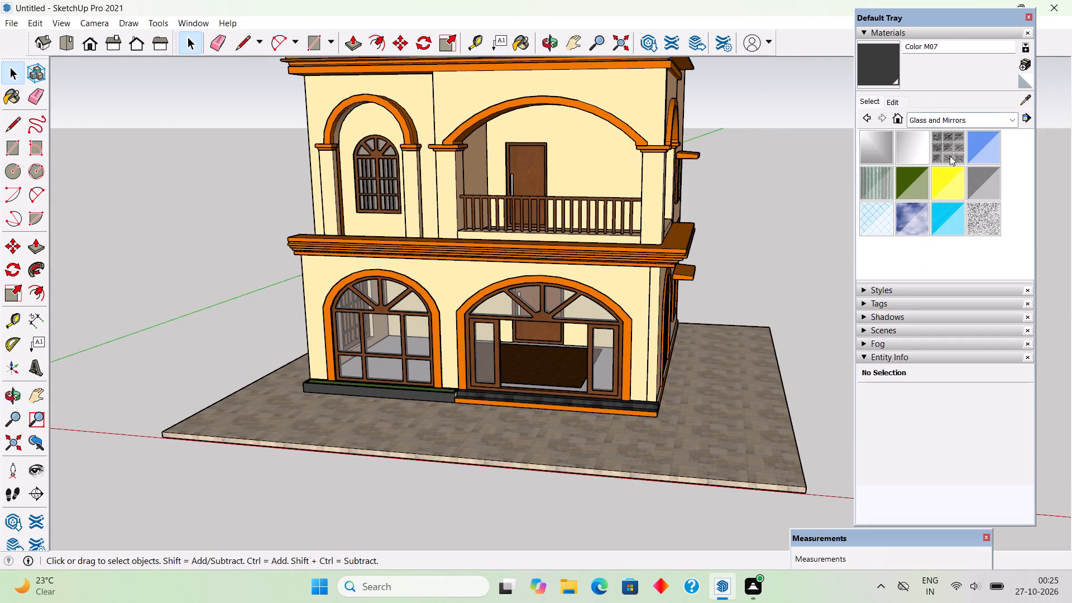
{"action": "left_click", "coordinate": [956, 116]}
{"action": "left_click", "coordinate": [949, 208]}
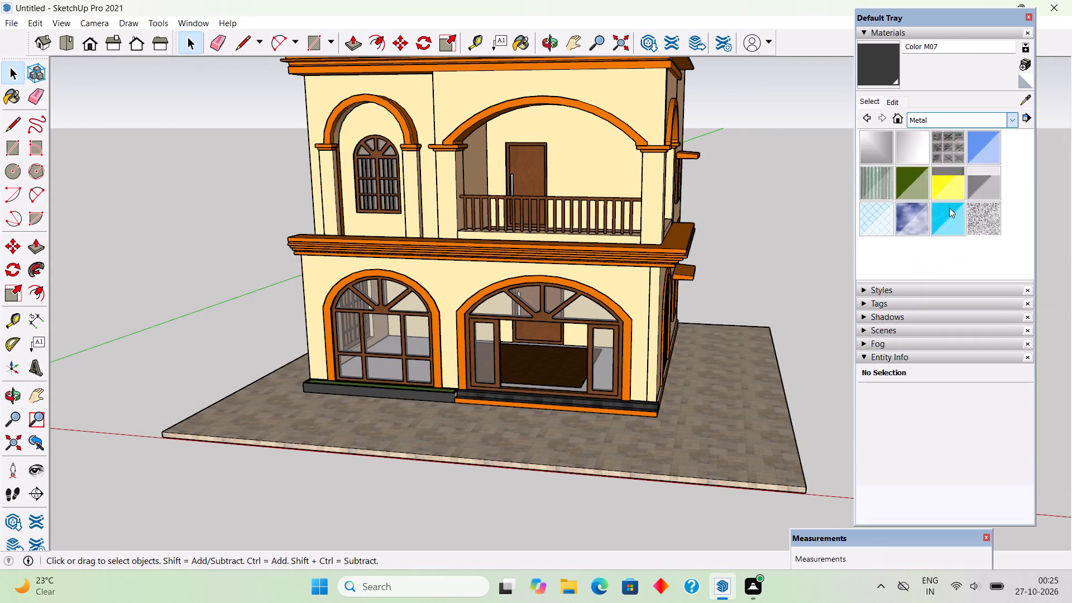
{"action": "left_click", "coordinate": [980, 181]}
{"action": "scroll", "coordinate": [501, 259], "scroll_direction": "up", "scroll_amount": 6}
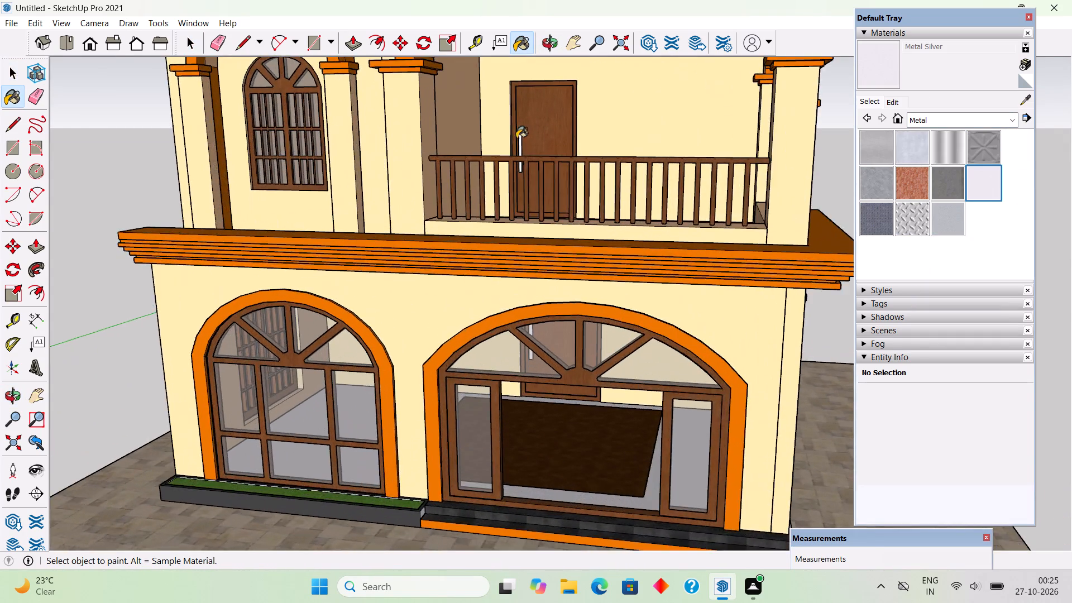
{"action": "scroll", "coordinate": [519, 138], "scroll_direction": "up", "scroll_amount": 8}
{"action": "left_click", "coordinate": [520, 143]}
Paint the handle of the ground-floor interior door with the same Metal Silver material.
{"action": "scroll", "coordinate": [525, 138], "scroll_direction": "down", "scroll_amount": 3}
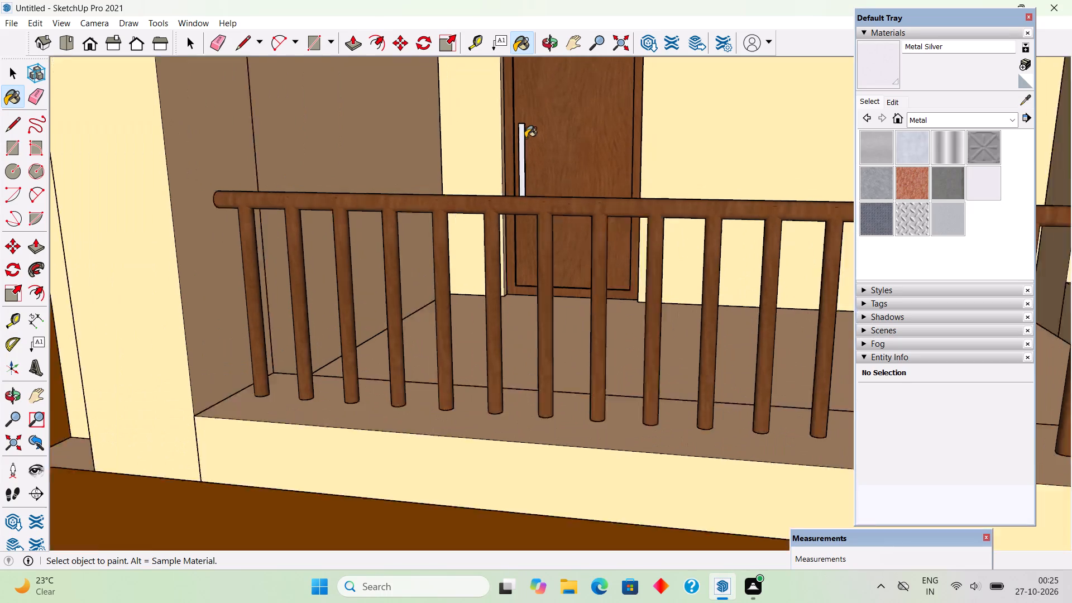
{"action": "scroll", "coordinate": [525, 138], "scroll_direction": "down", "scroll_amount": 8}
{"action": "middle_click_drag", "start_coordinate": [564, 315], "coordinate": [573, 174]}
{"action": "scroll", "coordinate": [572, 377], "scroll_direction": "up", "scroll_amount": 2}
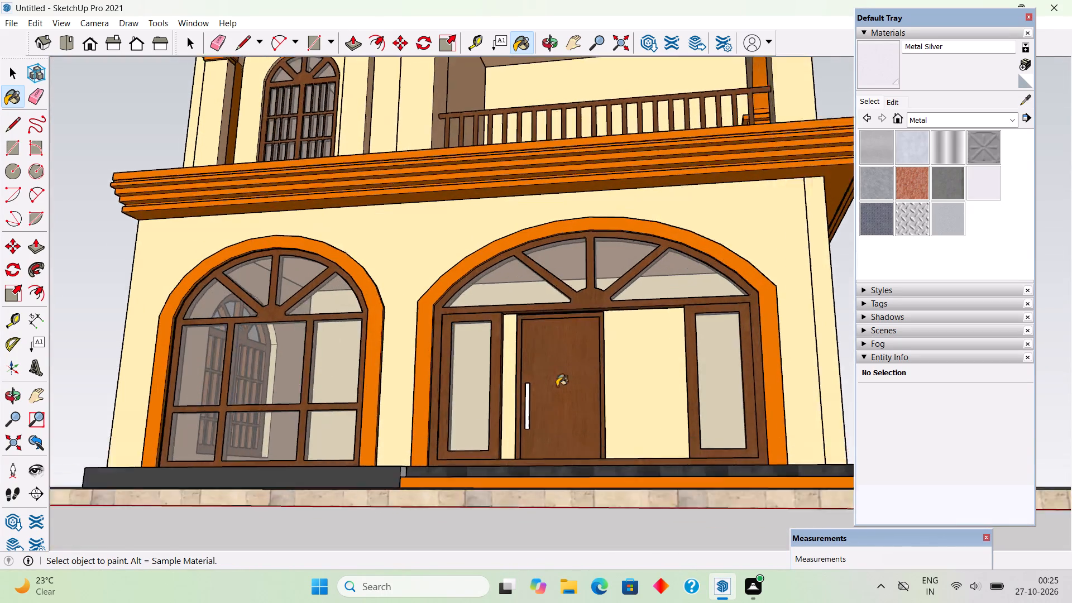
{"action": "scroll", "coordinate": [557, 386], "scroll_direction": "up", "scroll_amount": 3}
{"action": "scroll", "coordinate": [527, 421], "scroll_direction": "up", "scroll_amount": 4}
{"action": "left_click", "coordinate": [517, 393]}
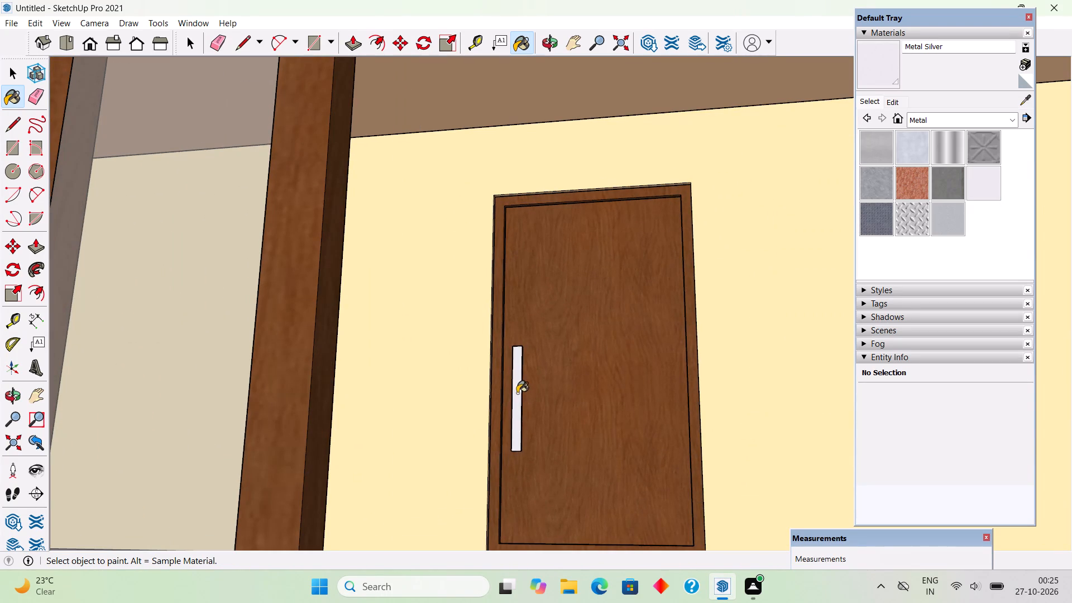
{"action": "scroll", "coordinate": [521, 368], "scroll_direction": "down", "scroll_amount": 18}
{"action": "key", "text": "space"}
Examine the whole house from the front and from the balcony corner, checking the facade colours and the side wall.
{"action": "middle_click_drag", "start_coordinate": [526, 218], "coordinate": [530, 306]}
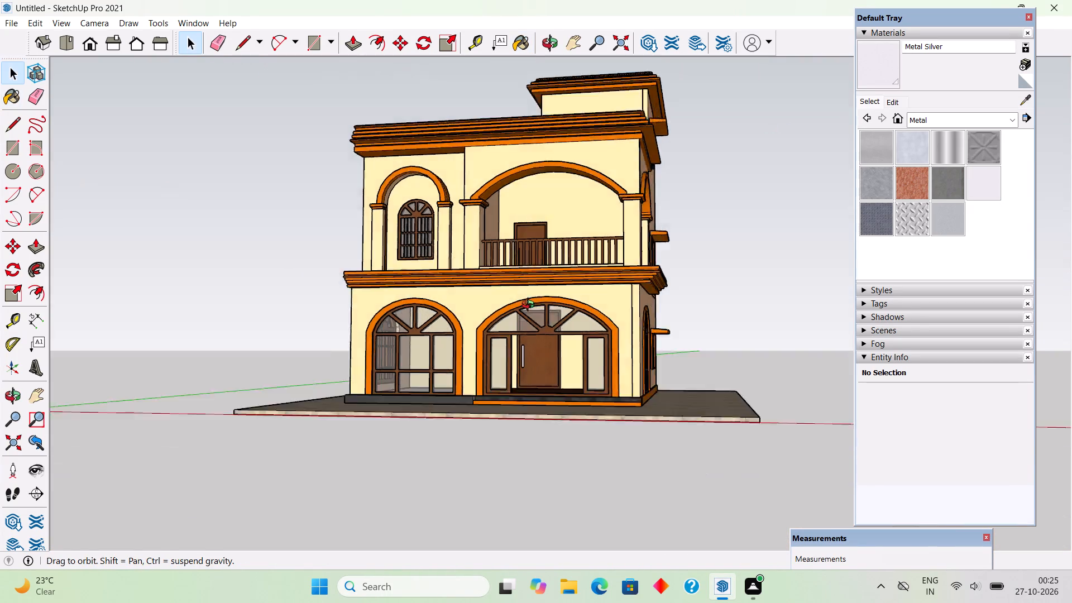
{"action": "middle_click_drag", "start_coordinate": [530, 306], "coordinate": [387, 299]}
{"action": "middle_click_drag", "start_coordinate": [673, 227], "coordinate": [625, 225]}
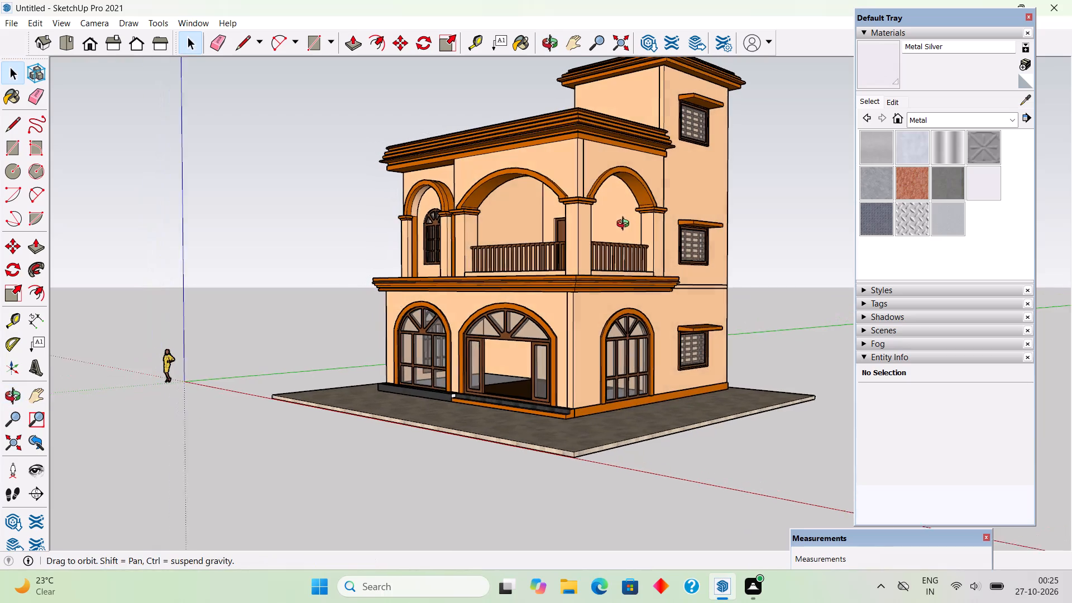
{"action": "middle_click_drag", "start_coordinate": [625, 225], "coordinate": [621, 225]}
{"action": "scroll", "coordinate": [620, 225], "scroll_direction": "down", "scroll_amount": 4}
{"action": "scroll", "coordinate": [597, 106], "scroll_direction": "up", "scroll_amount": 7}
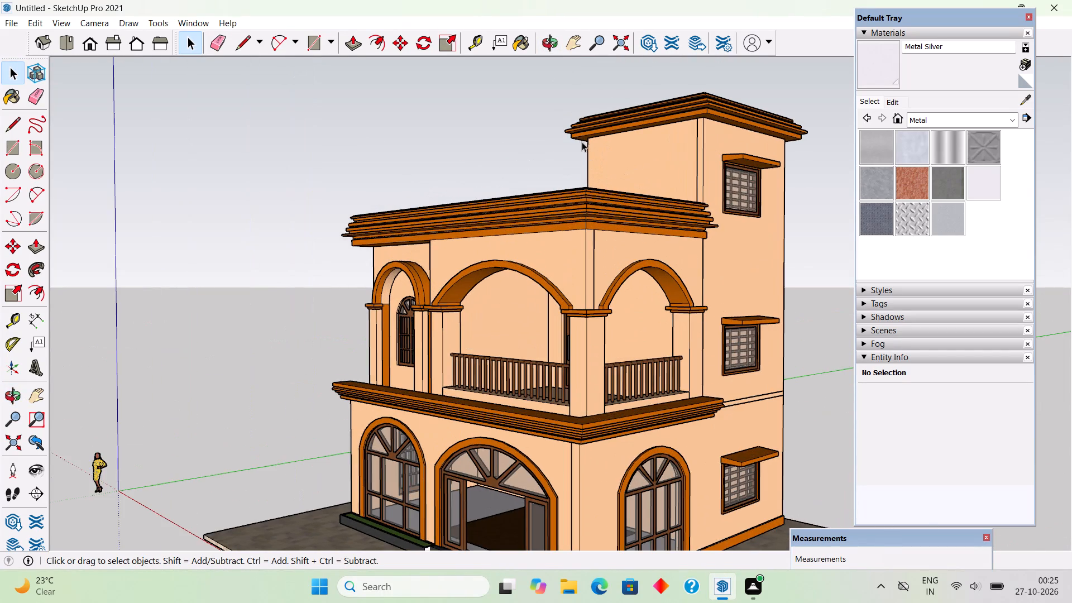
{"action": "middle_click_drag", "start_coordinate": [581, 179], "coordinate": [660, 164]}
{"action": "scroll", "coordinate": [660, 162], "scroll_direction": "down", "scroll_amount": 3}
{"action": "middle_click_drag", "start_coordinate": [669, 267], "coordinate": [692, 298]}
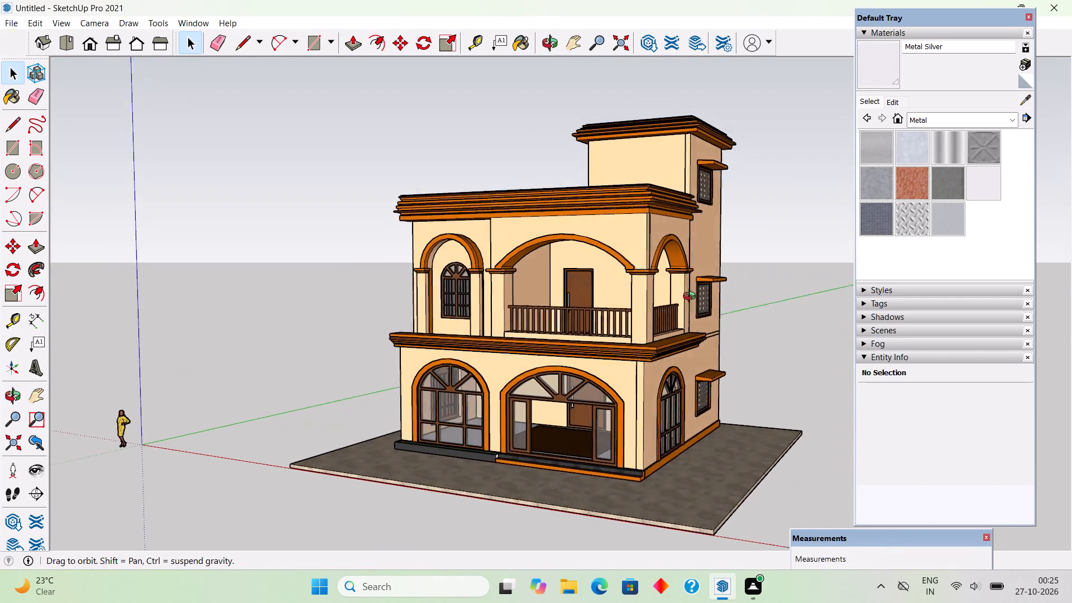
{"action": "middle_click_drag", "start_coordinate": [692, 298], "coordinate": [732, 320]}
{"action": "scroll", "coordinate": [729, 323], "scroll_direction": "up", "scroll_amount": 3}
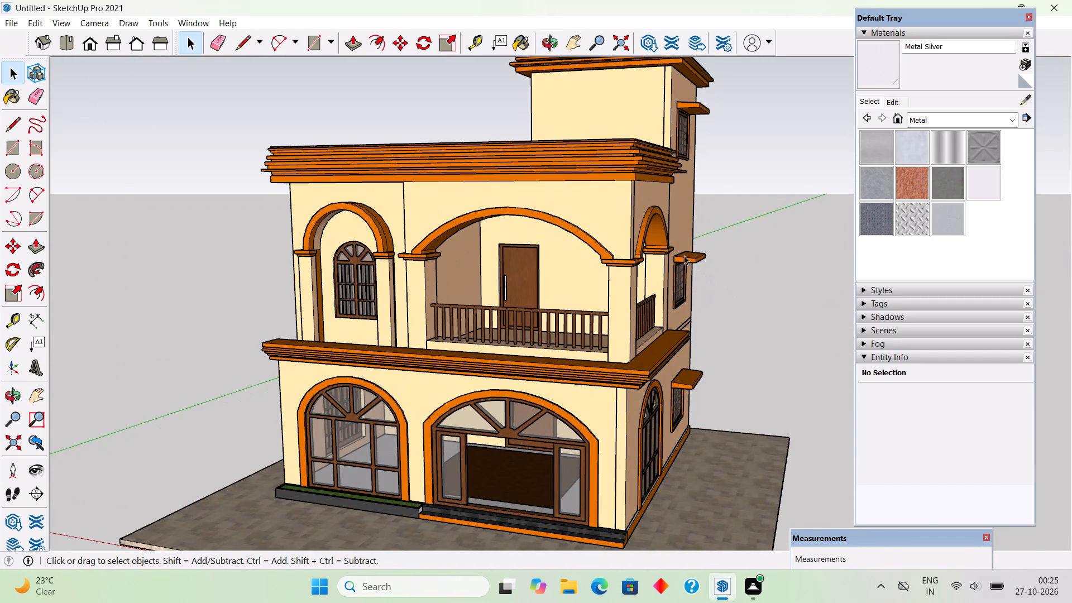
{"action": "middle_click_drag", "start_coordinate": [685, 266], "coordinate": [610, 200]}
{"action": "middle_click_drag", "start_coordinate": [615, 284], "coordinate": [556, 301]}
{"action": "scroll", "coordinate": [555, 301], "scroll_direction": "down", "scroll_amount": 2}
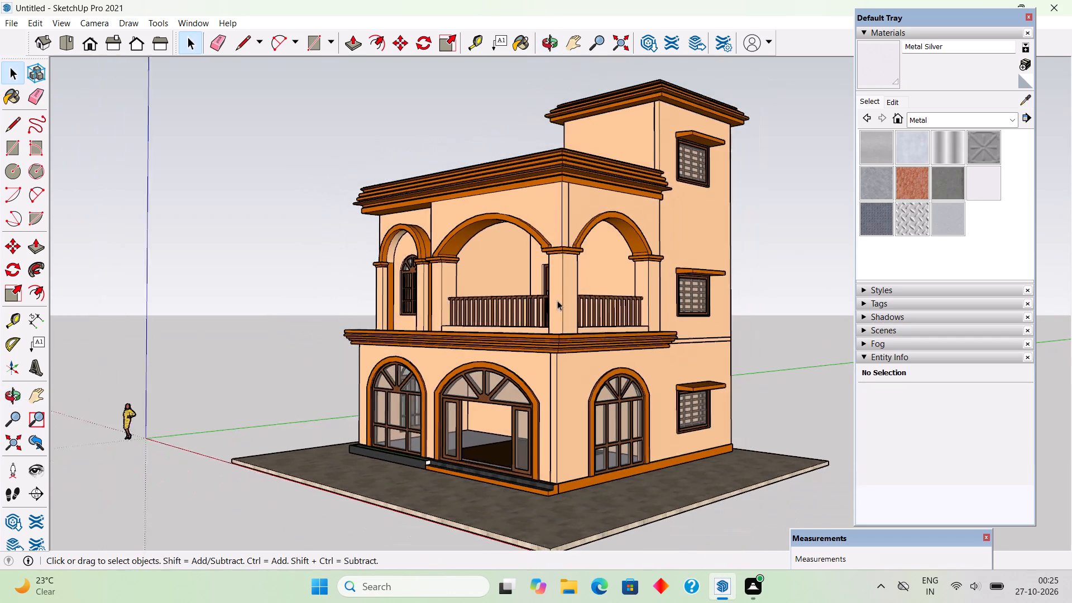
{"action": "scroll", "coordinate": [557, 300], "scroll_direction": "down", "scroll_amount": 1}
{"action": "middle_click_drag", "start_coordinate": [559, 301], "coordinate": [613, 308]}
{"action": "scroll", "coordinate": [613, 308], "scroll_direction": "up", "scroll_amount": 2}
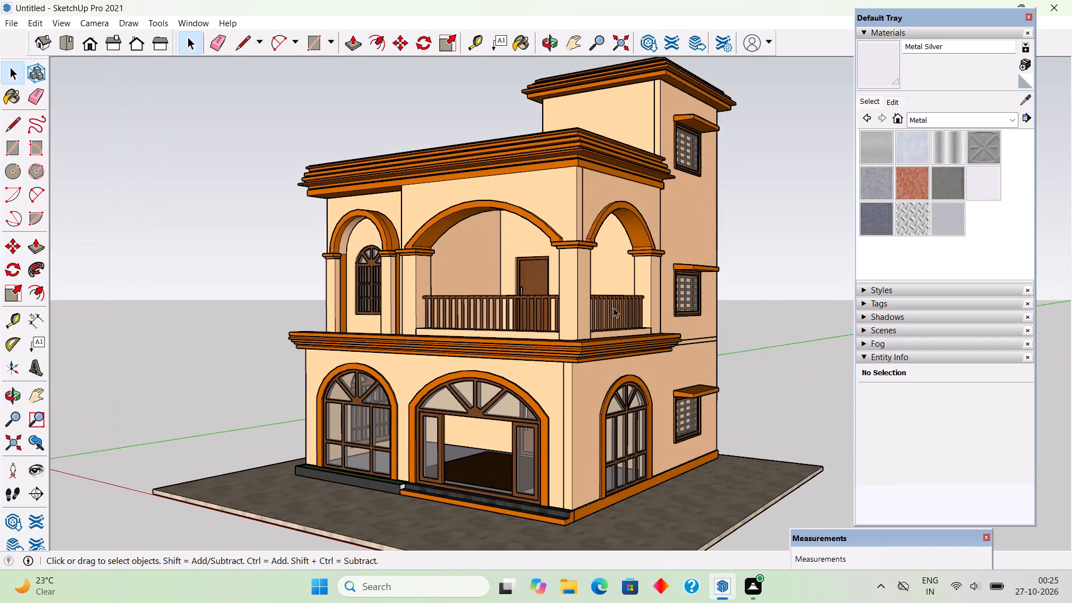
{"action": "scroll", "coordinate": [614, 308], "scroll_direction": "down", "scroll_amount": 1}
{"action": "middle_click_drag", "start_coordinate": [618, 304], "coordinate": [596, 290]}
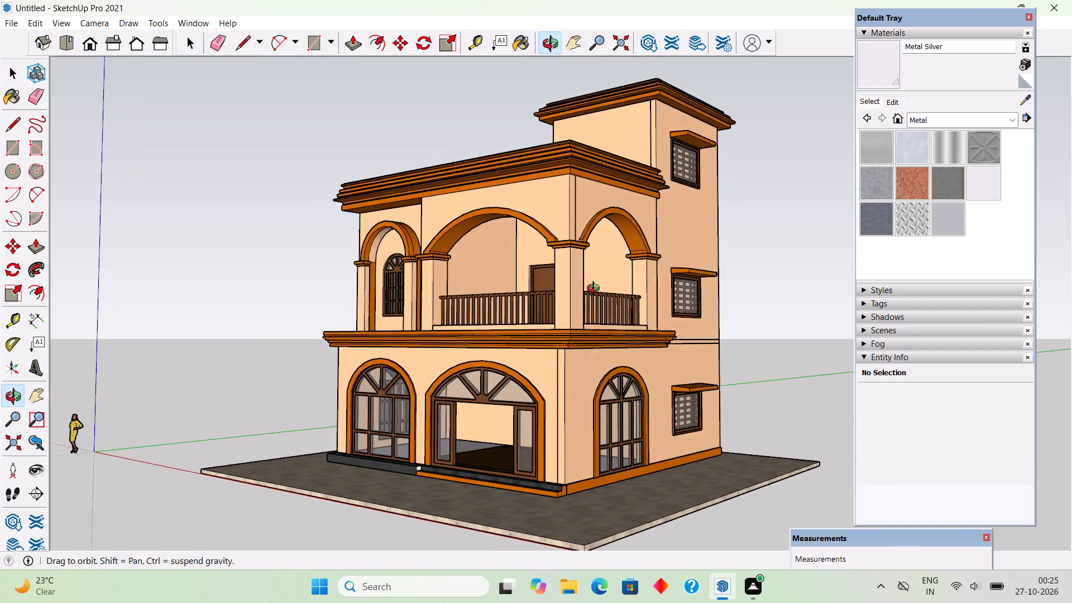
{"action": "middle_click_drag", "start_coordinate": [596, 290], "coordinate": [618, 299]}
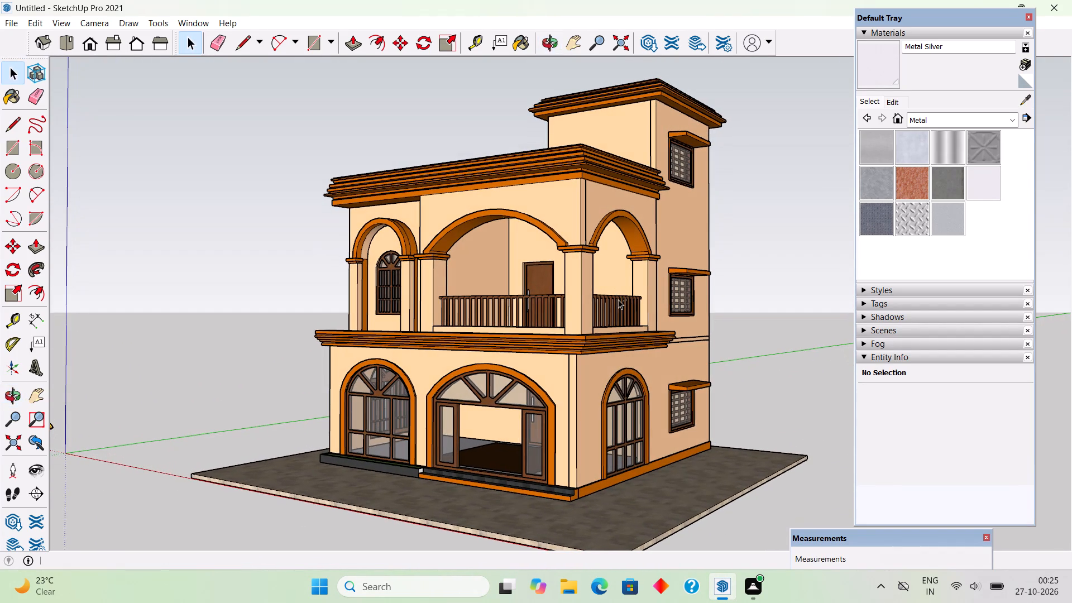
{"action": "middle_click_drag", "start_coordinate": [583, 231], "coordinate": [582, 201]}
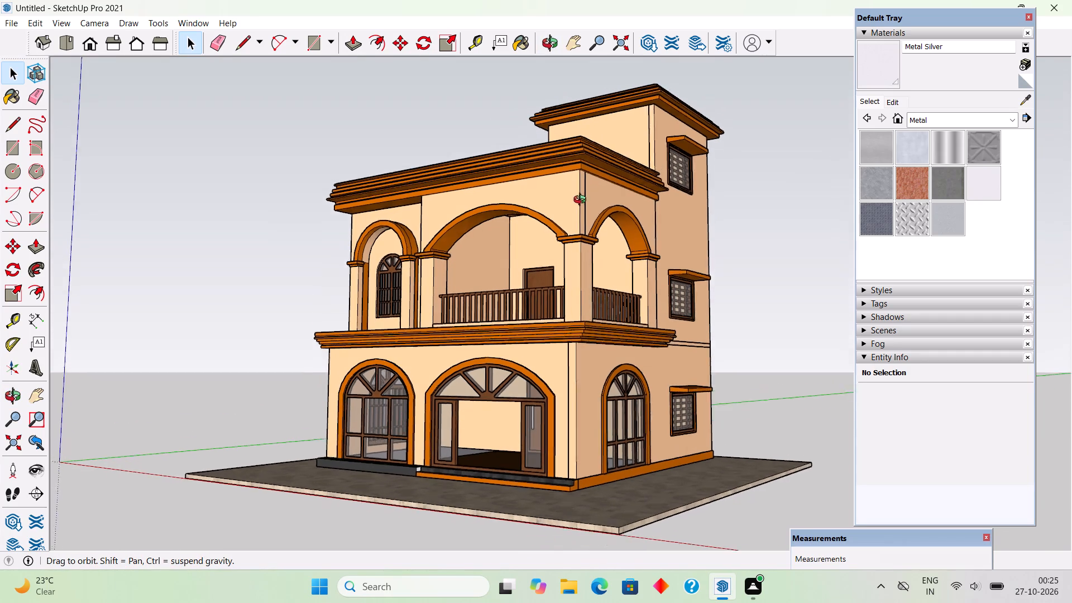
{"action": "middle_click_drag", "start_coordinate": [582, 201], "coordinate": [581, 227]}
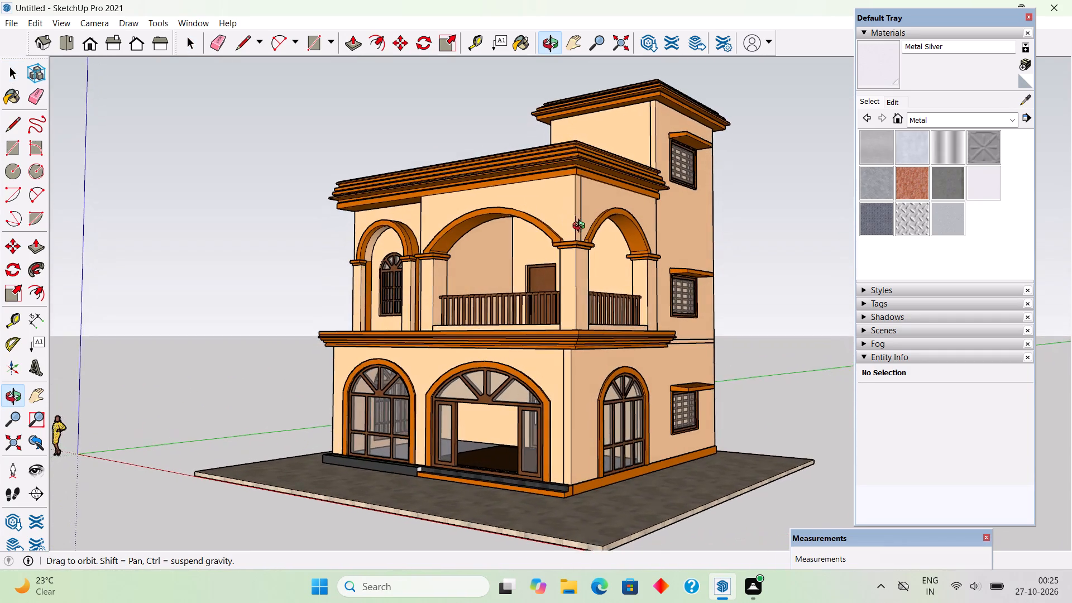
{"action": "middle_click_drag", "start_coordinate": [581, 227], "coordinate": [590, 230]}
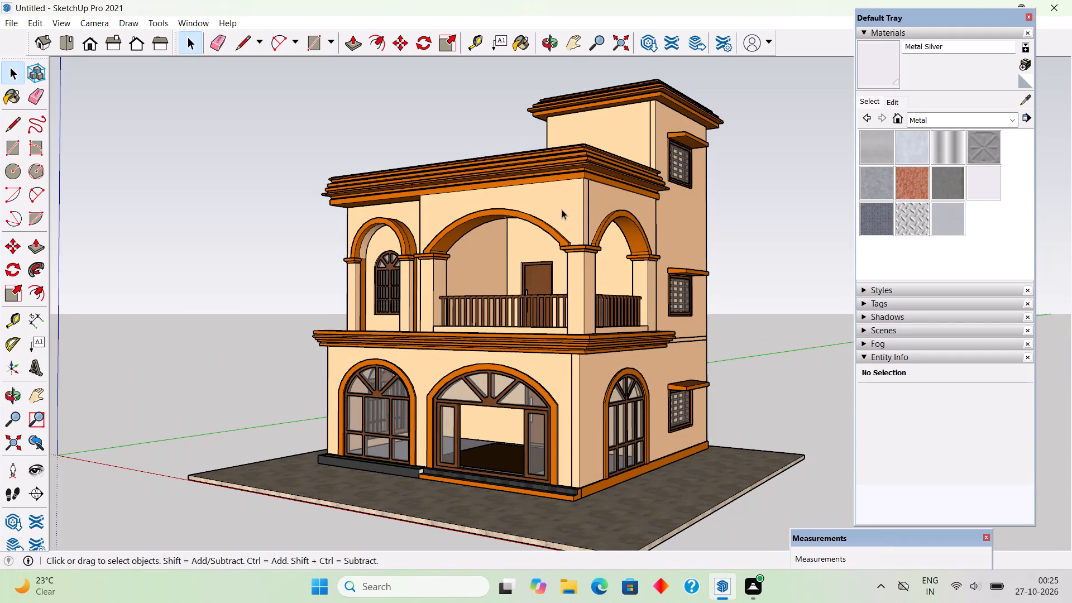
{"action": "scroll", "coordinate": [492, 138], "scroll_direction": "up", "scroll_amount": 1}
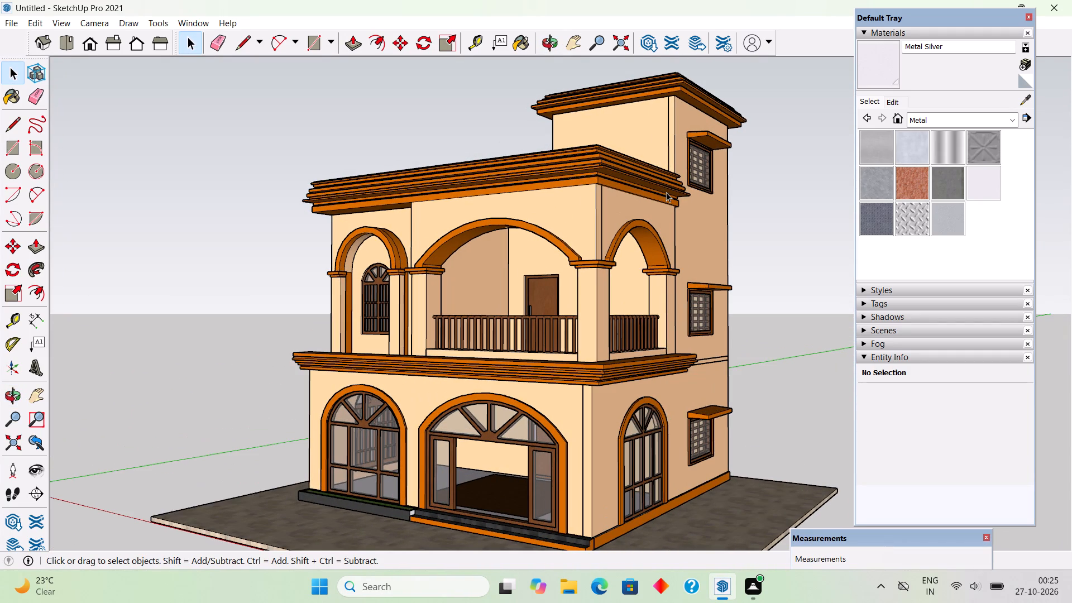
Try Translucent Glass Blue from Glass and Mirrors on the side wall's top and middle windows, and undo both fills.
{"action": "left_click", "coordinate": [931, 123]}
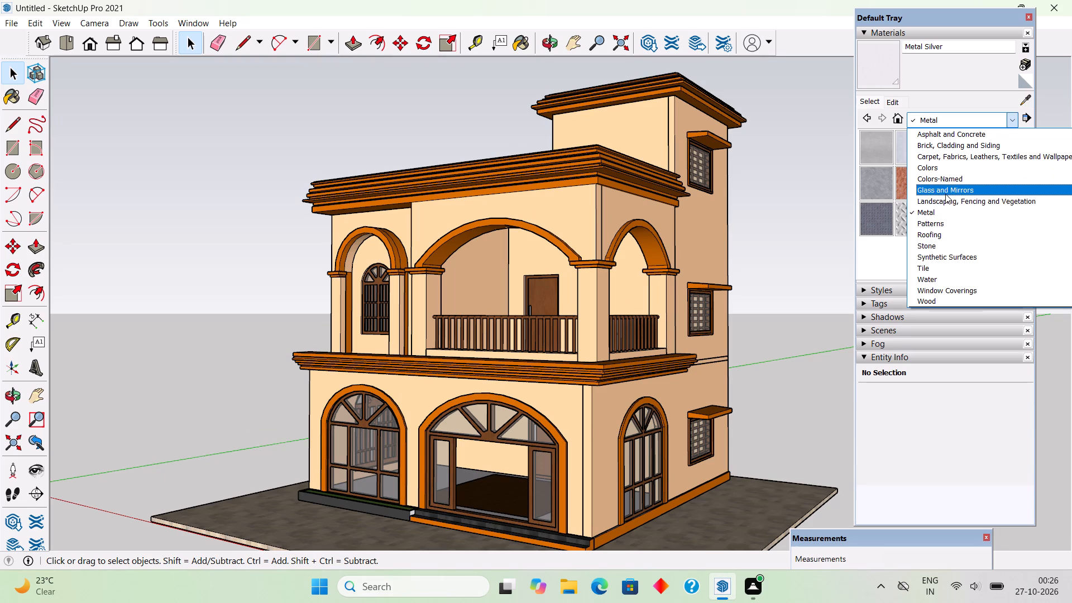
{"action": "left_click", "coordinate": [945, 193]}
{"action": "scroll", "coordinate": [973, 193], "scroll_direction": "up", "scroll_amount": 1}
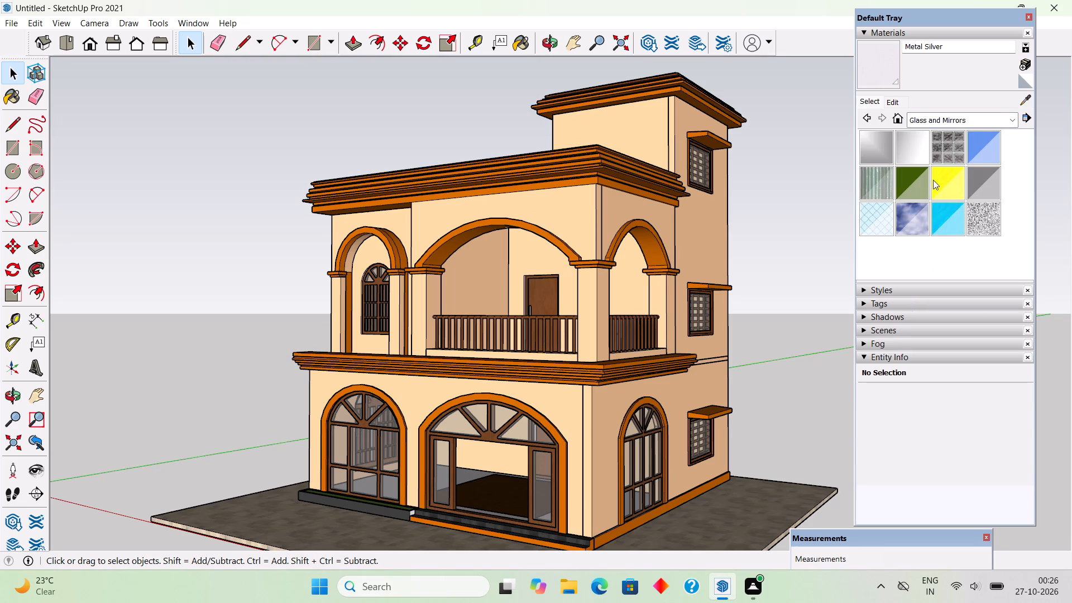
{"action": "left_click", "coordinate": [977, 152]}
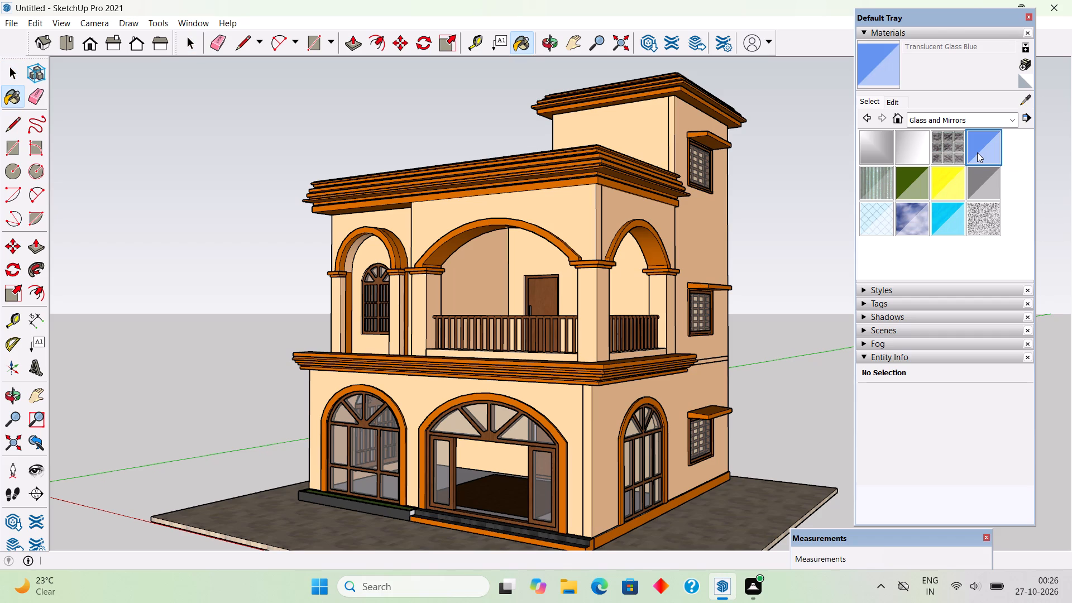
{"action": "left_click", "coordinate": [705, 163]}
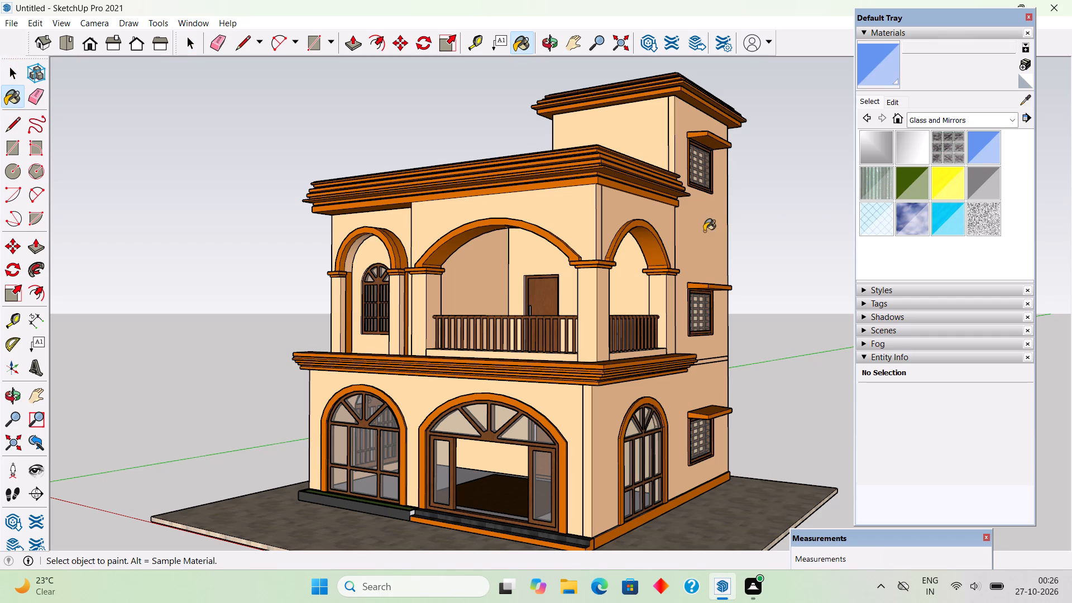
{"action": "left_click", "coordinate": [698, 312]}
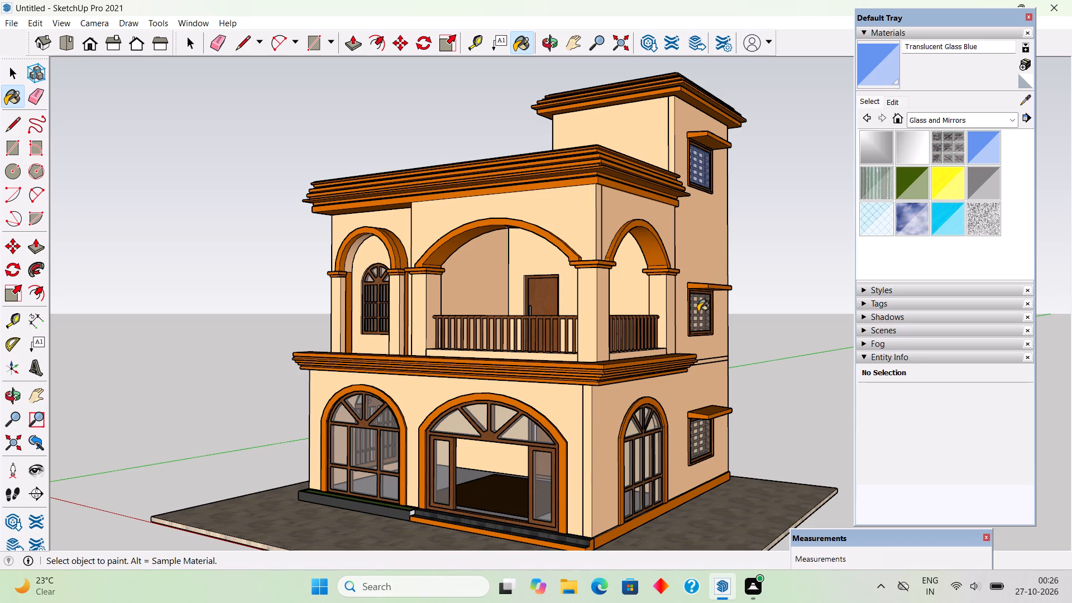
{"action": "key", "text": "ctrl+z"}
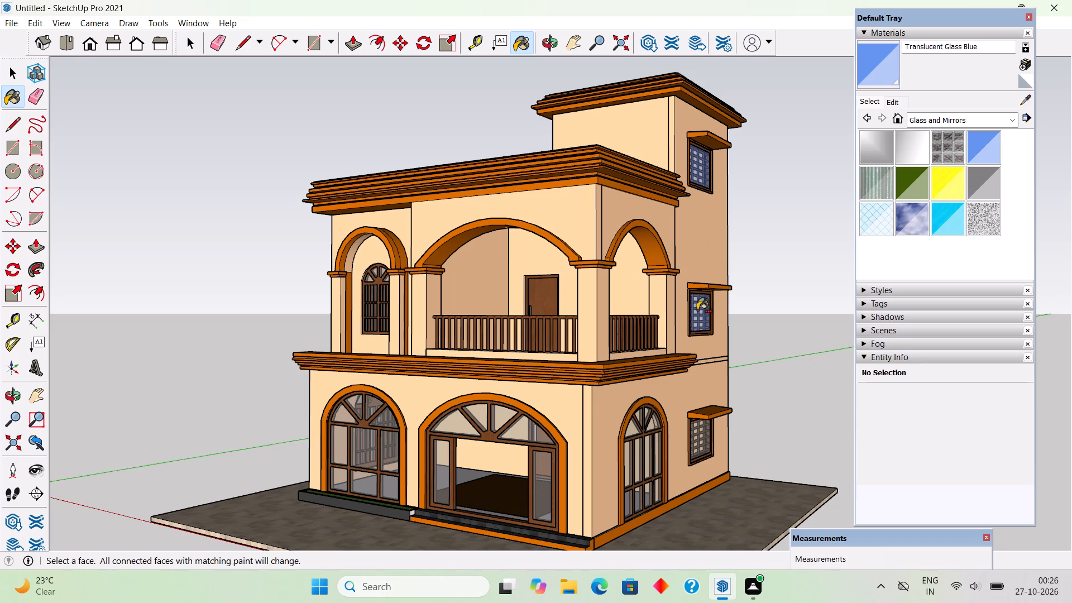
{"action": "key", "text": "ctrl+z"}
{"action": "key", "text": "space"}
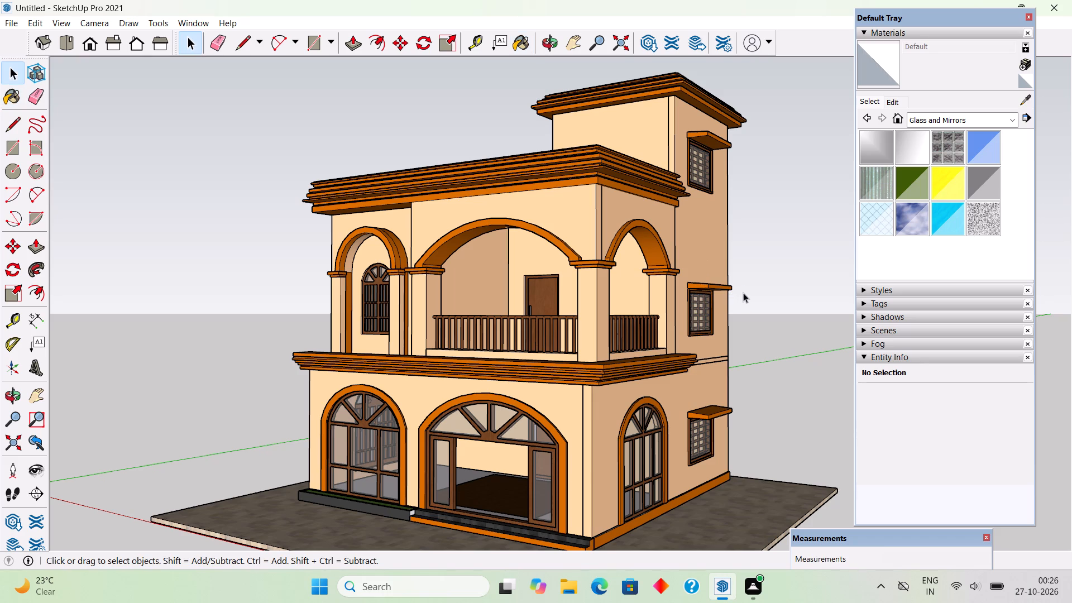
Examine the house from the balcony corner round the front to the opposite side wall, including the planter's end.
{"action": "scroll", "coordinate": [688, 333], "scroll_direction": "down", "scroll_amount": 2}
{"action": "middle_click_drag", "start_coordinate": [683, 355], "coordinate": [726, 357]}
{"action": "scroll", "coordinate": [726, 357], "scroll_direction": "up", "scroll_amount": 1}
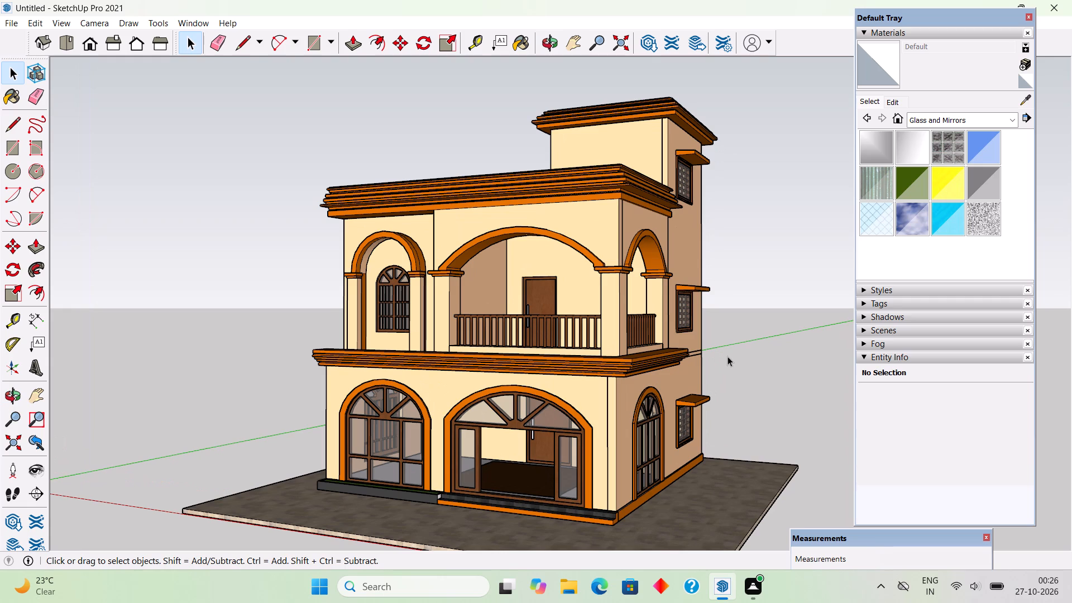
{"action": "scroll", "coordinate": [728, 356], "scroll_direction": "down", "scroll_amount": 1}
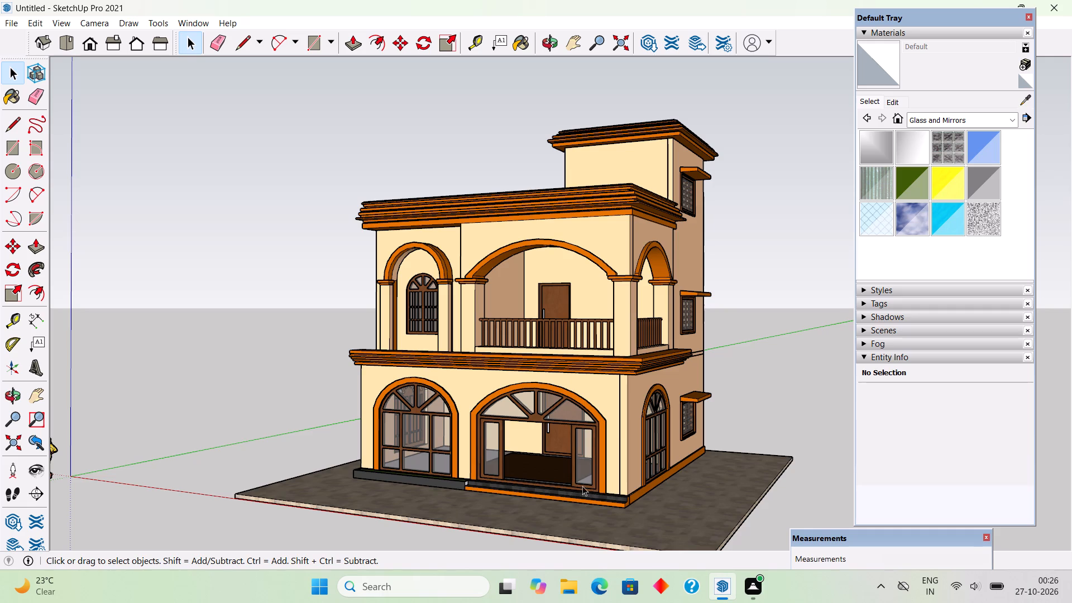
{"action": "middle_click_drag", "start_coordinate": [598, 484], "coordinate": [700, 466]}
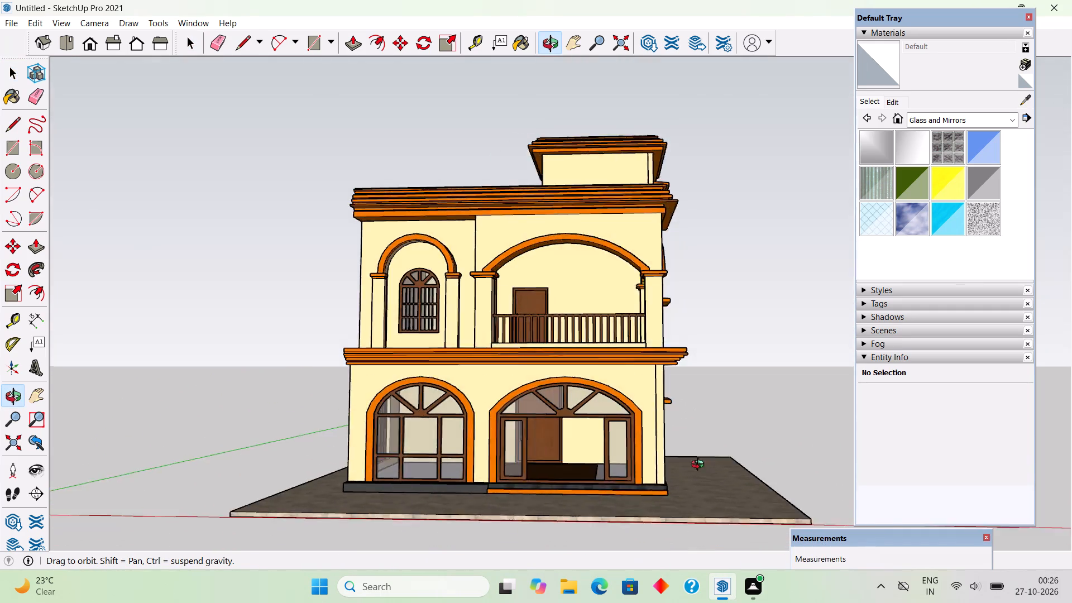
{"action": "middle_click_drag", "start_coordinate": [700, 466], "coordinate": [1036, 492]}
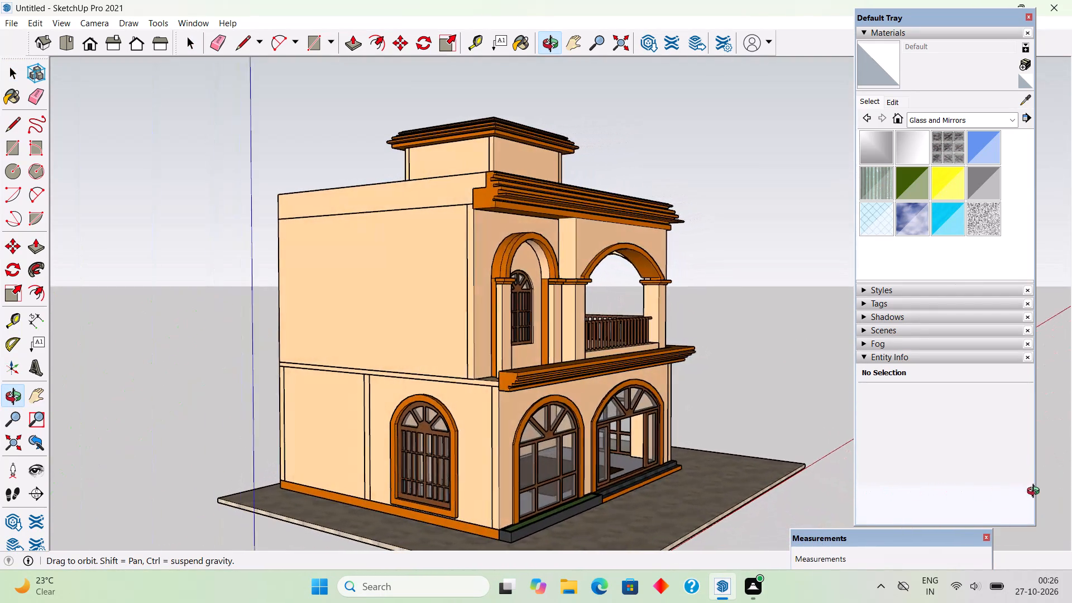
{"action": "middle_click_drag", "start_coordinate": [1036, 492], "coordinate": [975, 461]}
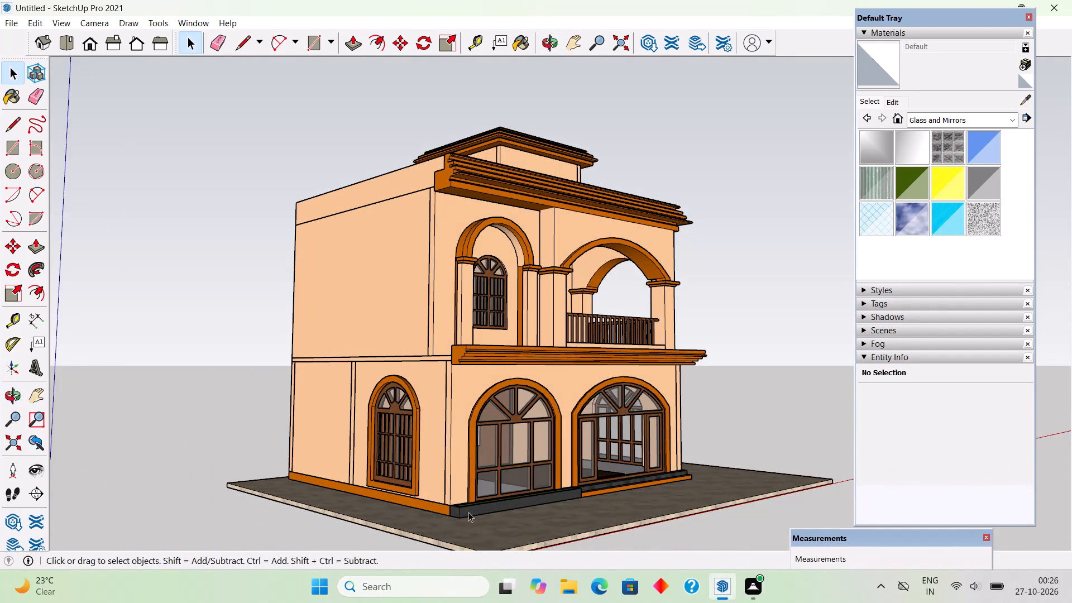
Paint the planter's front face and its outer end at the house corner with the facade trim's orange Color C06.
{"action": "triple_click", "coordinate": [468, 504]}
{"action": "left_click", "coordinate": [468, 510]}
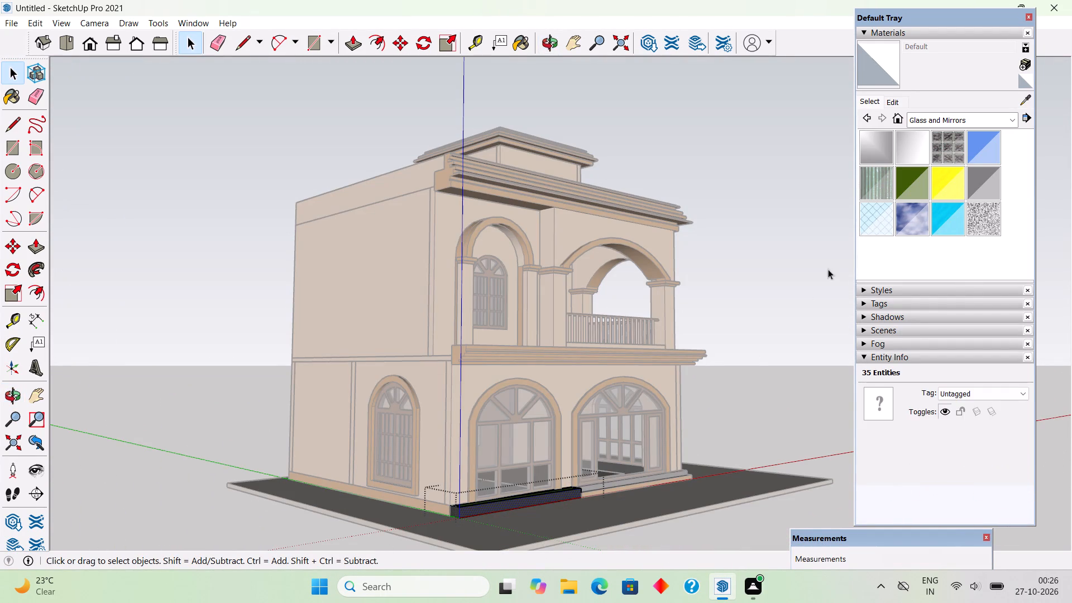
{"action": "left_click", "coordinate": [1026, 102]}
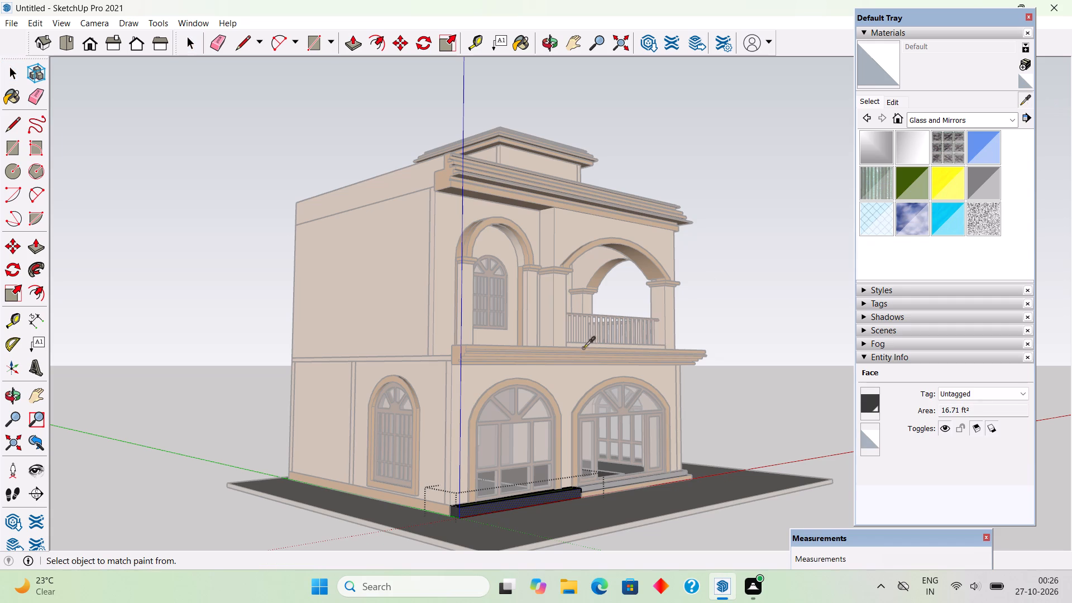
{"action": "left_click", "coordinate": [581, 351]}
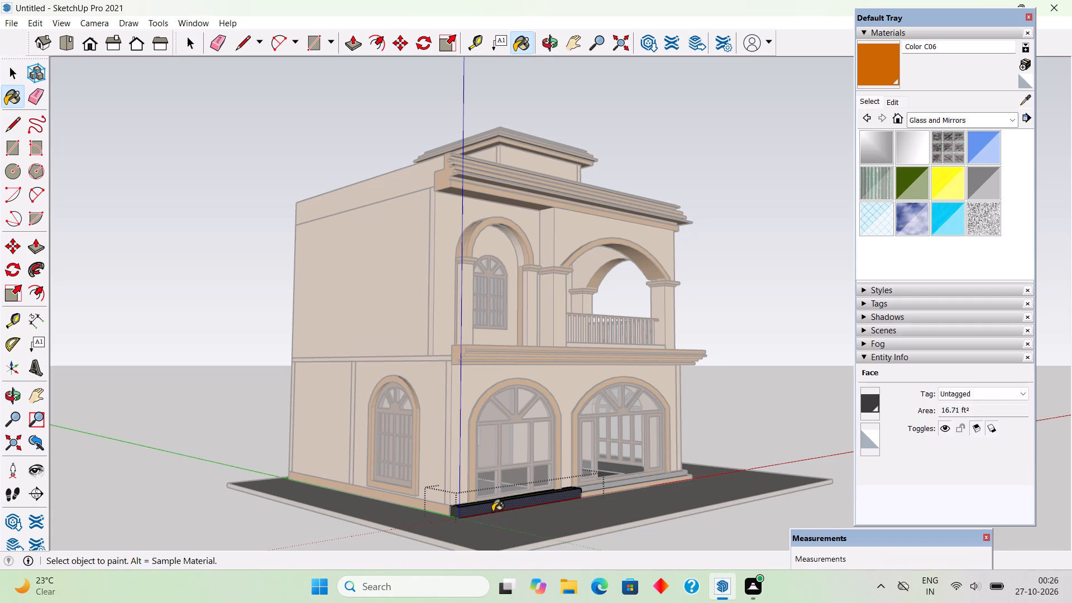
{"action": "left_click", "coordinate": [492, 511]}
{"action": "scroll", "coordinate": [443, 521], "scroll_direction": "up", "scroll_amount": 6}
{"action": "left_click", "coordinate": [456, 506]}
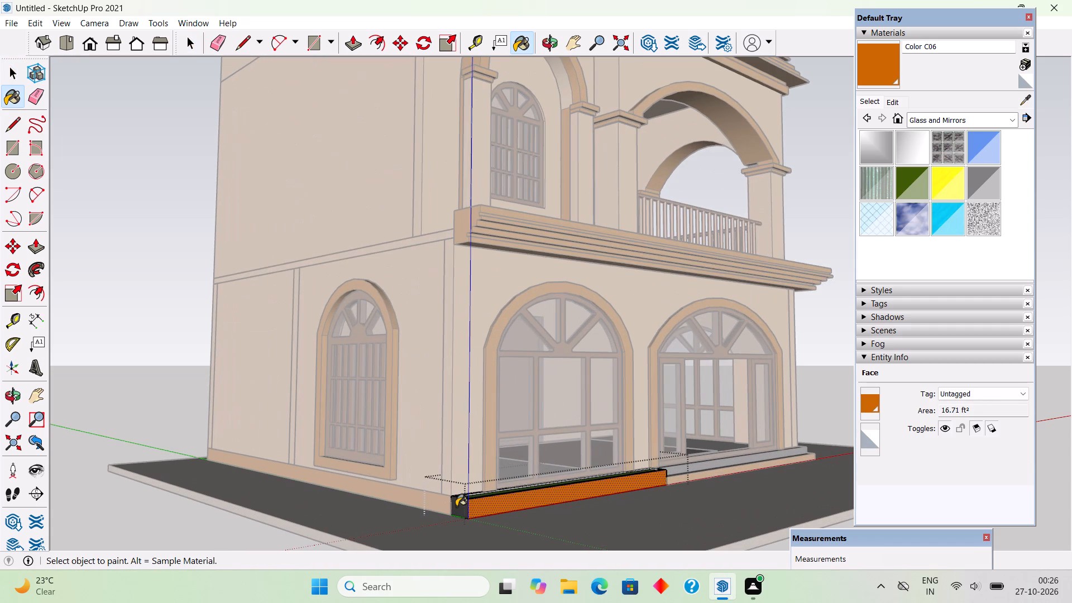
{"action": "middle_click_drag", "start_coordinate": [479, 558], "coordinate": [476, 602]}
{"action": "scroll", "coordinate": [480, 365], "scroll_direction": "down", "scroll_amount": 4}
{"action": "middle_click_drag", "start_coordinate": [553, 242], "coordinate": [487, 441]}
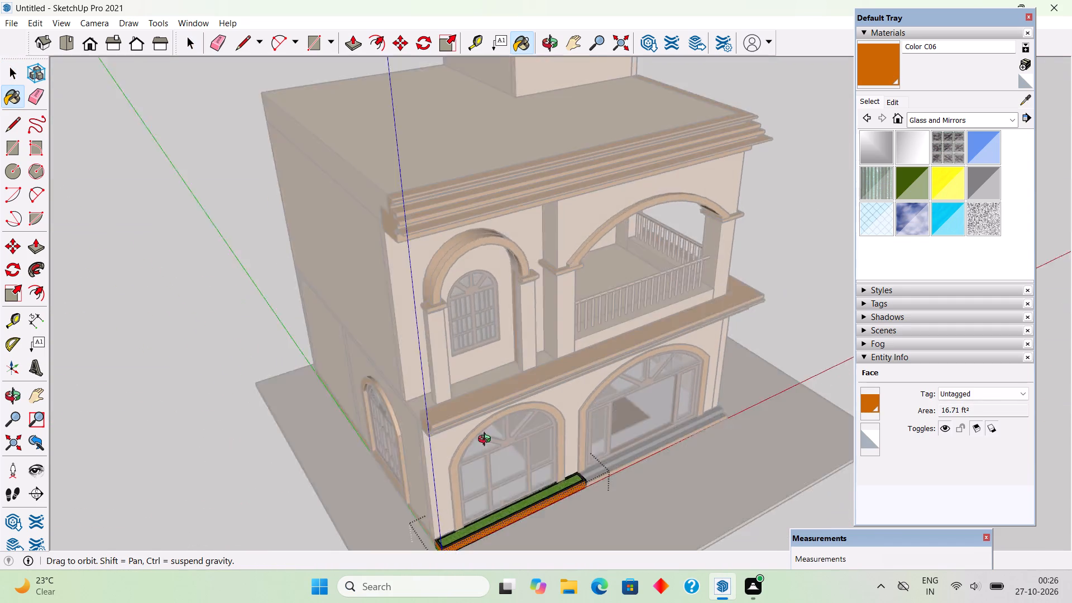
{"action": "middle_click_drag", "start_coordinate": [487, 441], "coordinate": [341, 411]}
{"action": "key", "text": "space"}
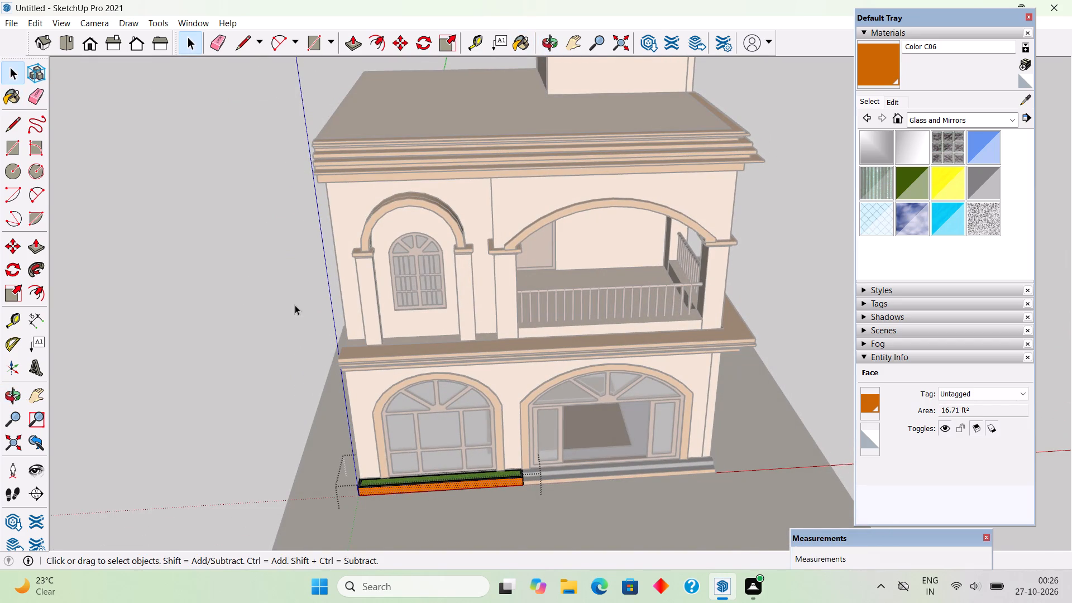
{"action": "left_click", "coordinate": [295, 305]}
Paint the planter's unpainted end face beside the entrance steps with Color C06.
{"action": "middle_click_drag", "start_coordinate": [391, 315], "coordinate": [407, 301]}
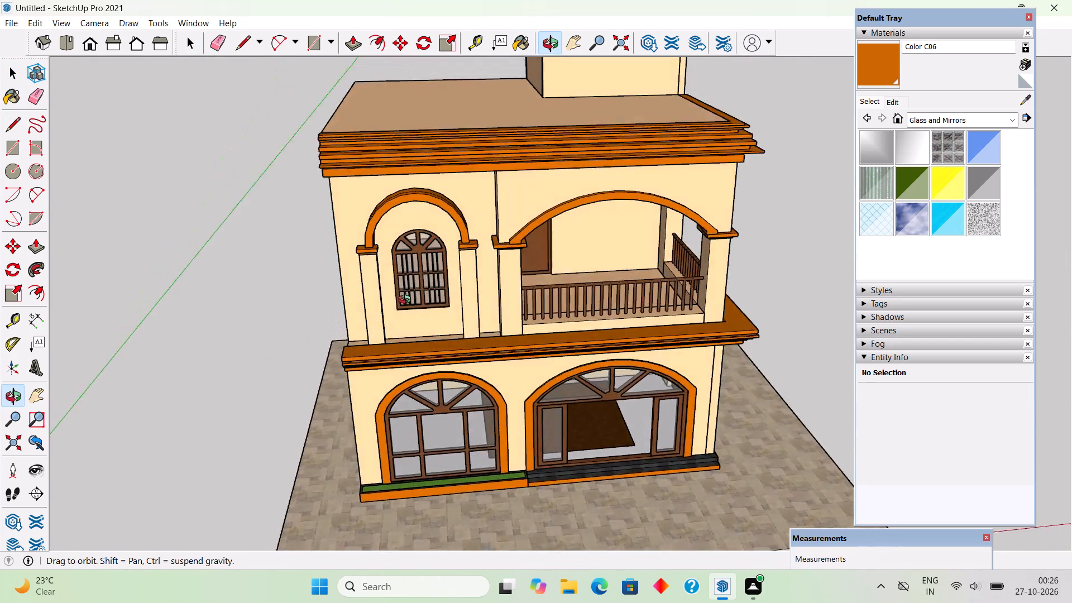
{"action": "middle_click_drag", "start_coordinate": [407, 301], "coordinate": [240, 304]}
{"action": "scroll", "coordinate": [596, 415], "scroll_direction": "up", "scroll_amount": 2}
{"action": "scroll", "coordinate": [463, 473], "scroll_direction": "up", "scroll_amount": 4}
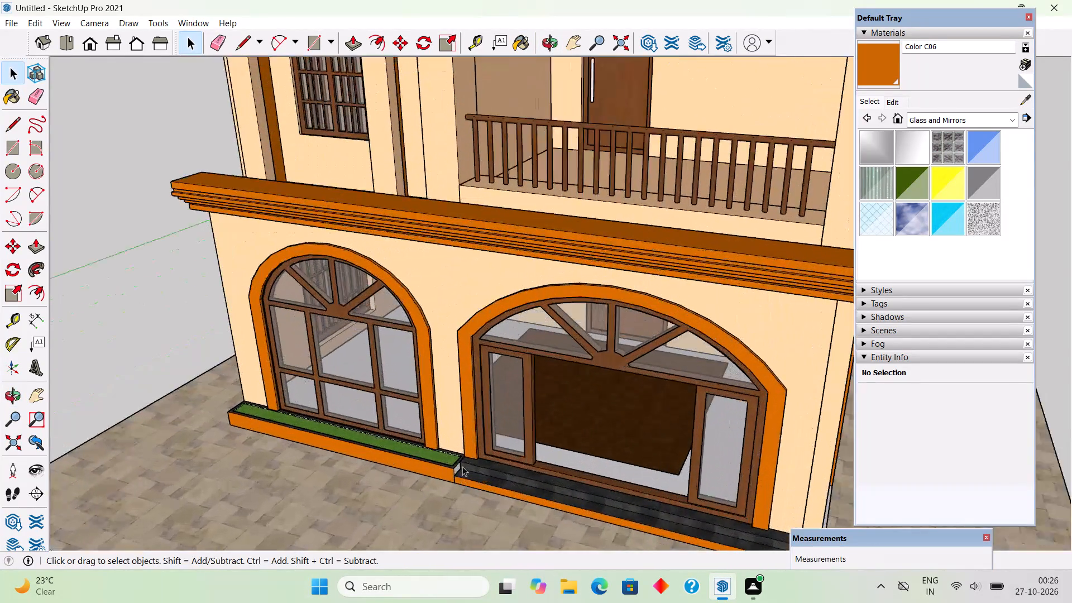
{"action": "scroll", "coordinate": [461, 466], "scroll_direction": "up", "scroll_amount": 15}
{"action": "double_click", "coordinate": [448, 472]}
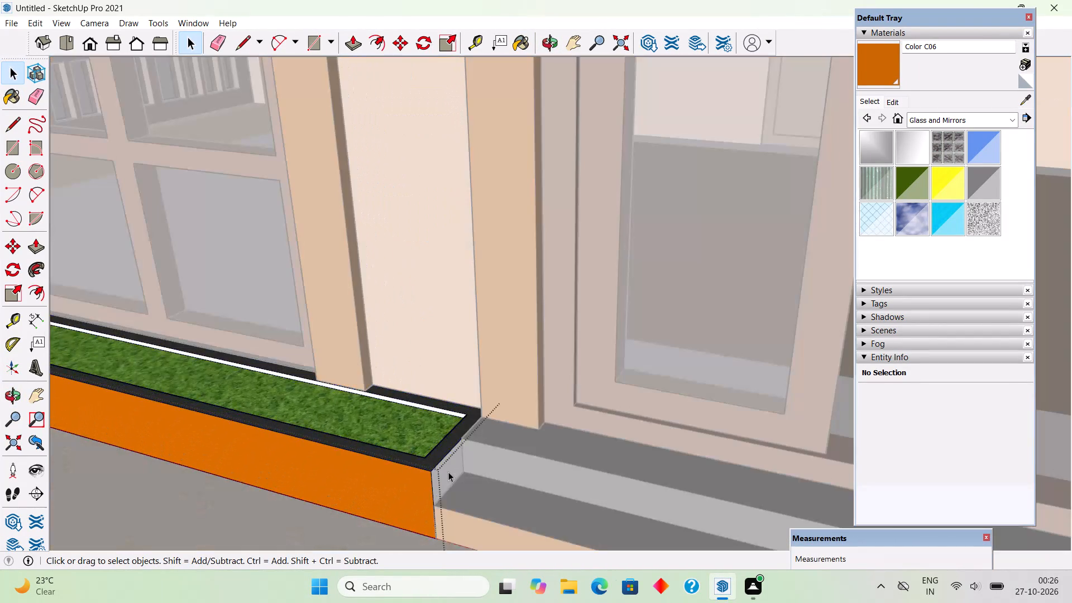
{"action": "left_click", "coordinate": [448, 472]}
{"action": "left_click", "coordinate": [448, 472]}
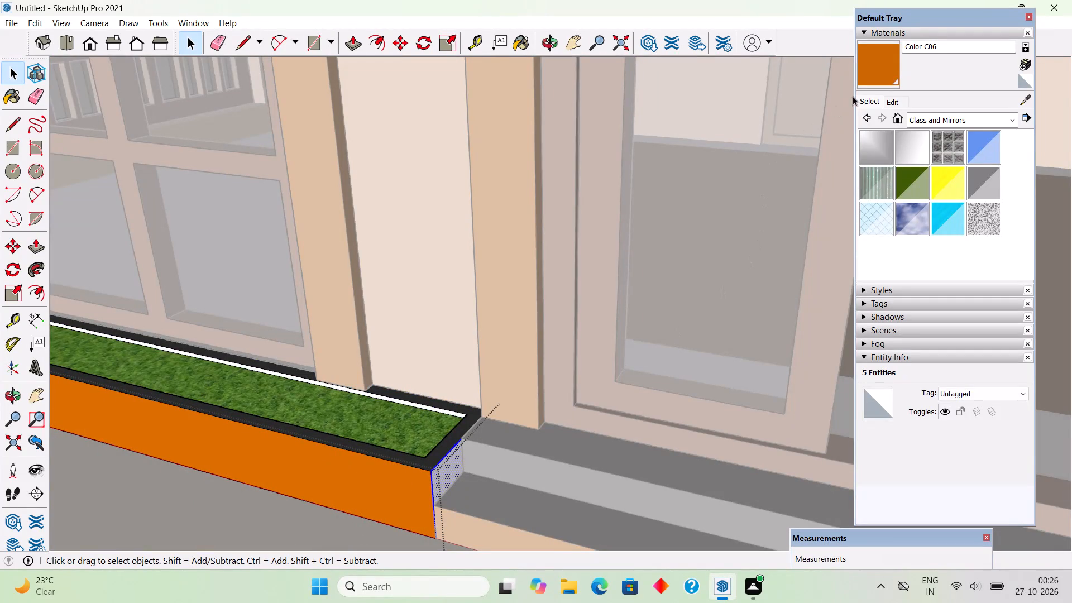
{"action": "left_click", "coordinate": [894, 76]}
{"action": "left_click", "coordinate": [459, 466]}
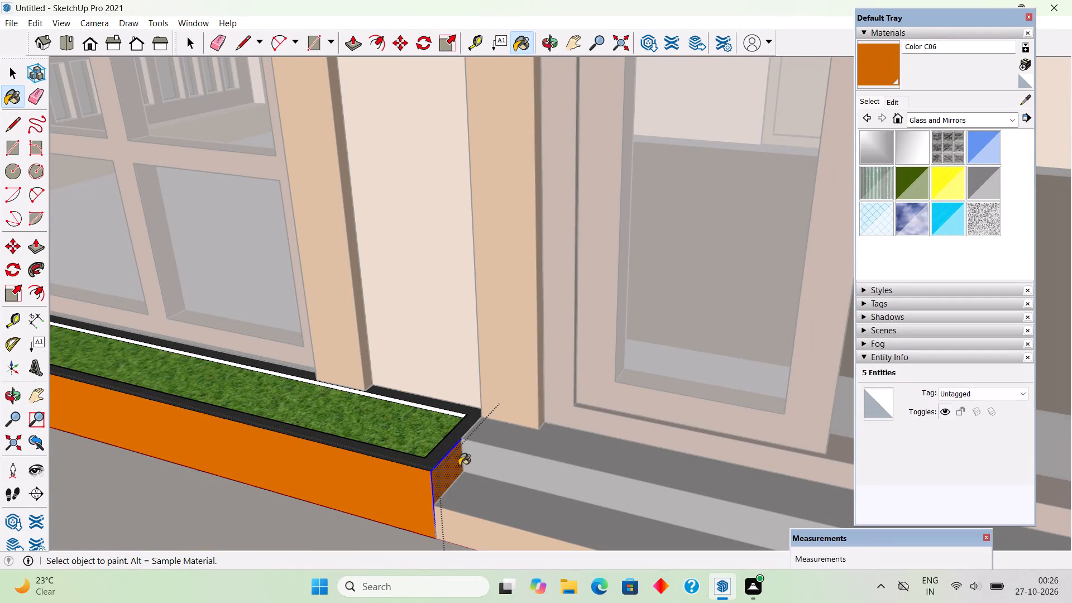
{"action": "key", "text": "space"}
{"action": "scroll", "coordinate": [467, 450], "scroll_direction": "down", "scroll_amount": 18}
{"action": "scroll", "coordinate": [482, 418], "scroll_direction": "down", "scroll_amount": 6}
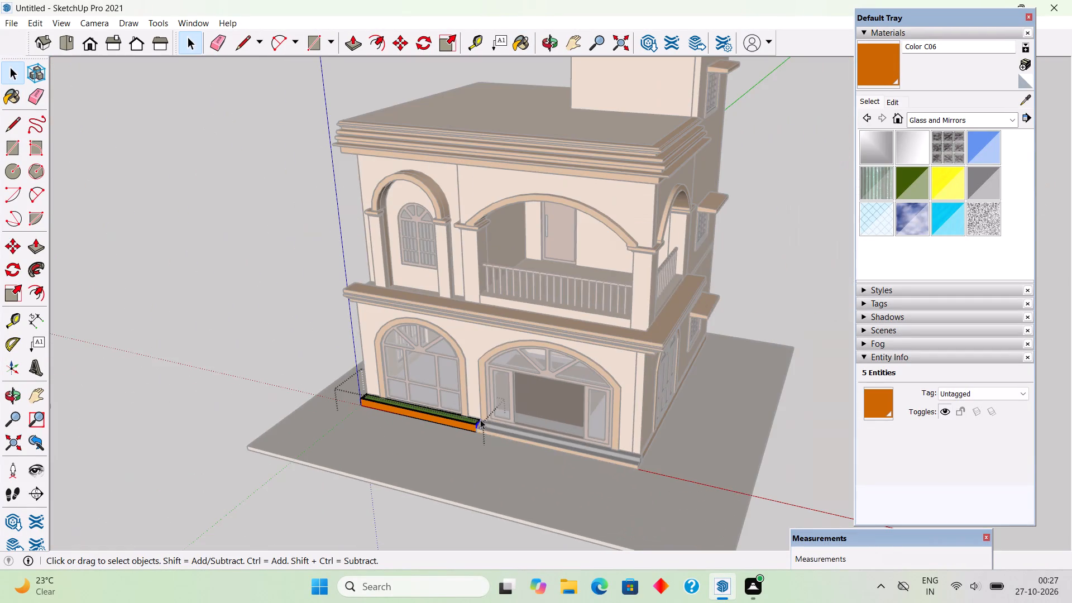
{"action": "left_click", "coordinate": [265, 347]}
Examine the house from the front and the balcony corner, checking the repainted planter and the facade colours.
{"action": "middle_click_drag", "start_coordinate": [584, 539], "coordinate": [759, 518]}
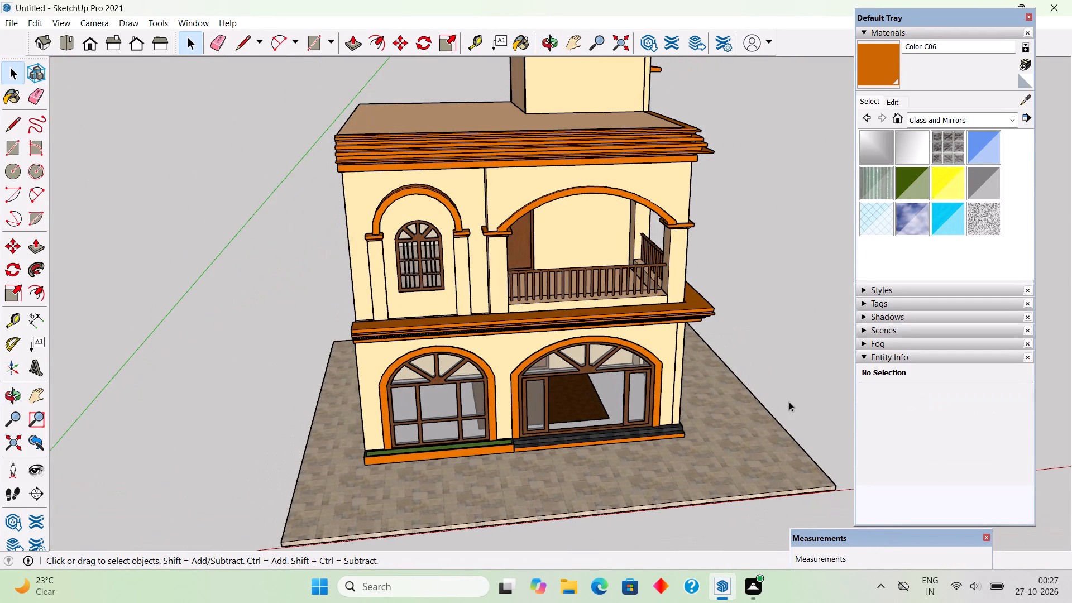
{"action": "scroll", "coordinate": [781, 362], "scroll_direction": "up", "scroll_amount": 4}
{"action": "middle_click_drag", "start_coordinate": [639, 380], "coordinate": [359, 272]}
{"action": "scroll", "coordinate": [358, 271], "scroll_direction": "down", "scroll_amount": 3}
{"action": "middle_click_drag", "start_coordinate": [381, 360], "coordinate": [410, 446]}
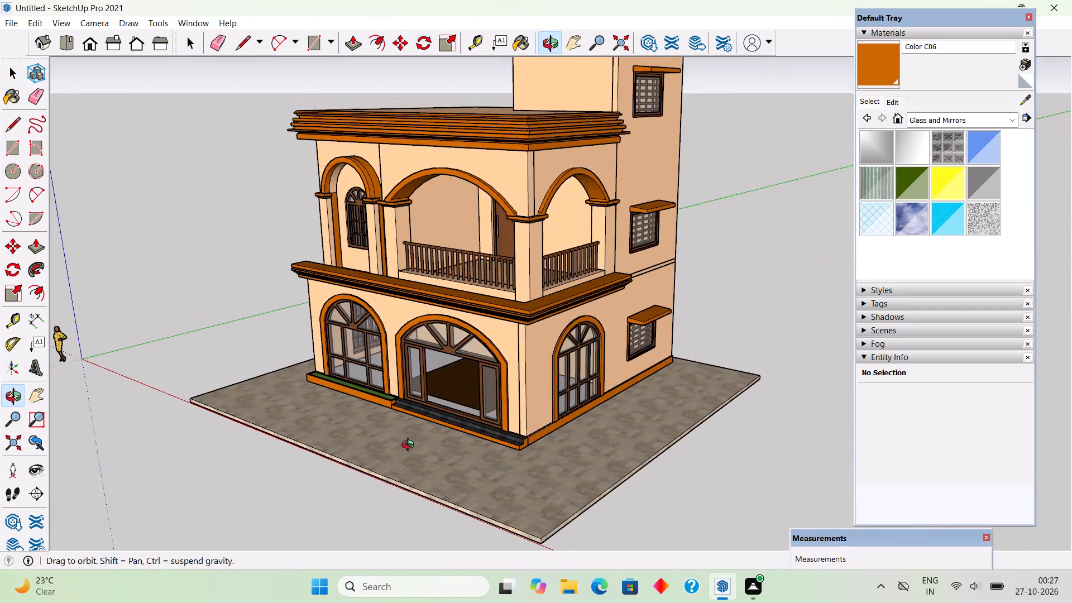
{"action": "middle_click_drag", "start_coordinate": [410, 446], "coordinate": [410, 447]}
{"action": "scroll", "coordinate": [410, 447], "scroll_direction": "down", "scroll_amount": 3}
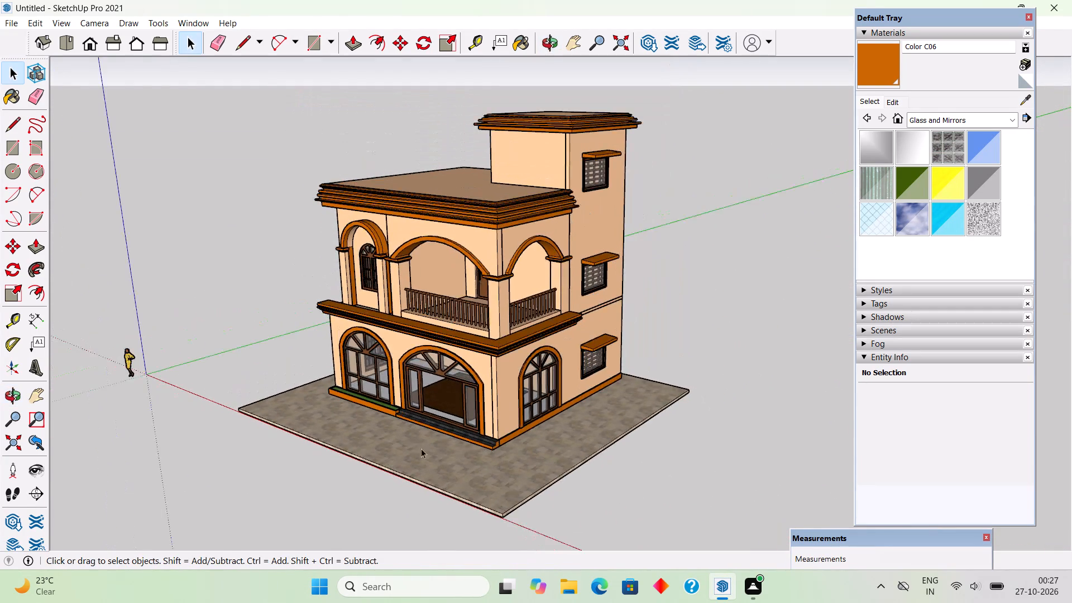
{"action": "scroll", "coordinate": [424, 453], "scroll_direction": "down", "scroll_amount": 3}
{"action": "middle_click_drag", "start_coordinate": [427, 452], "coordinate": [557, 351]}
{"action": "scroll", "coordinate": [557, 351], "scroll_direction": "up", "scroll_amount": 2}
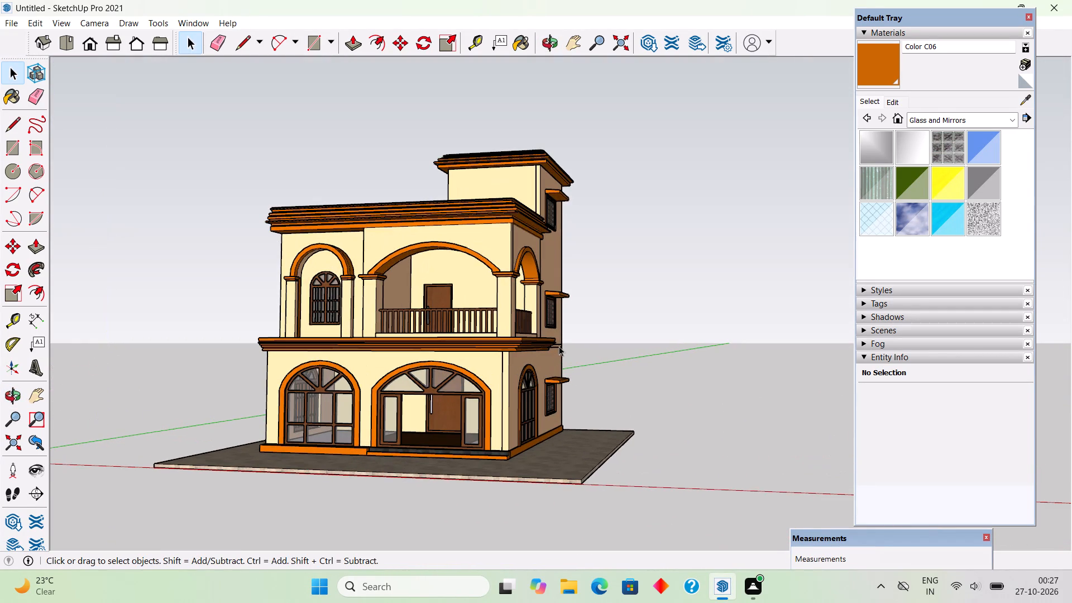
{"action": "middle_click_drag", "start_coordinate": [584, 385], "coordinate": [647, 370]}
{"action": "scroll", "coordinate": [648, 370], "scroll_direction": "up", "scroll_amount": 1}
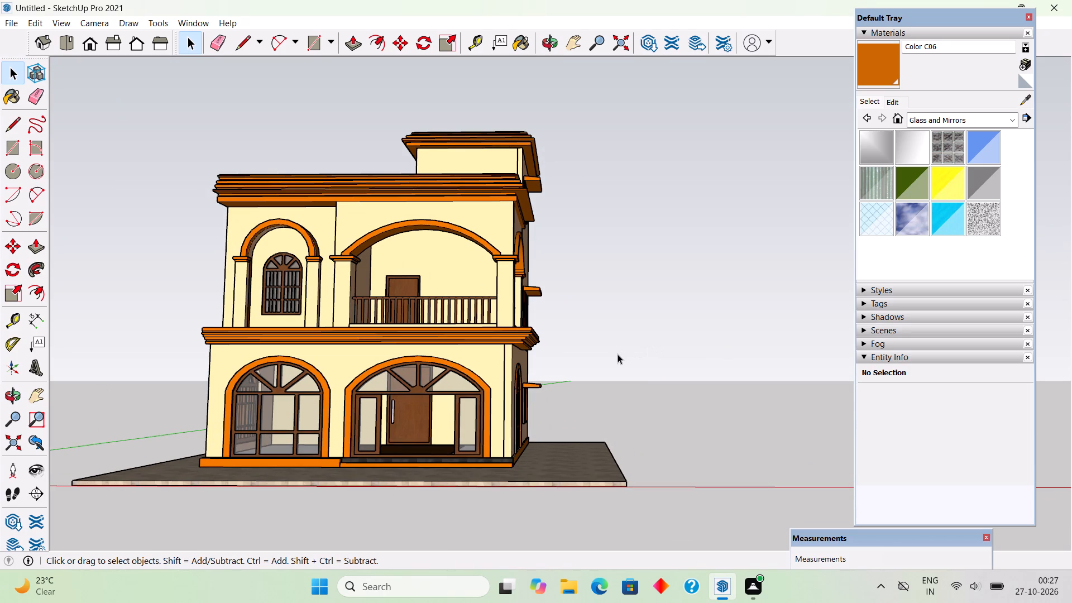
Move the upper-floor arched front window's seven frame and grille groups 6" inward into the wall opening.
{"action": "middle_click_drag", "start_coordinate": [295, 348], "coordinate": [549, 480]}
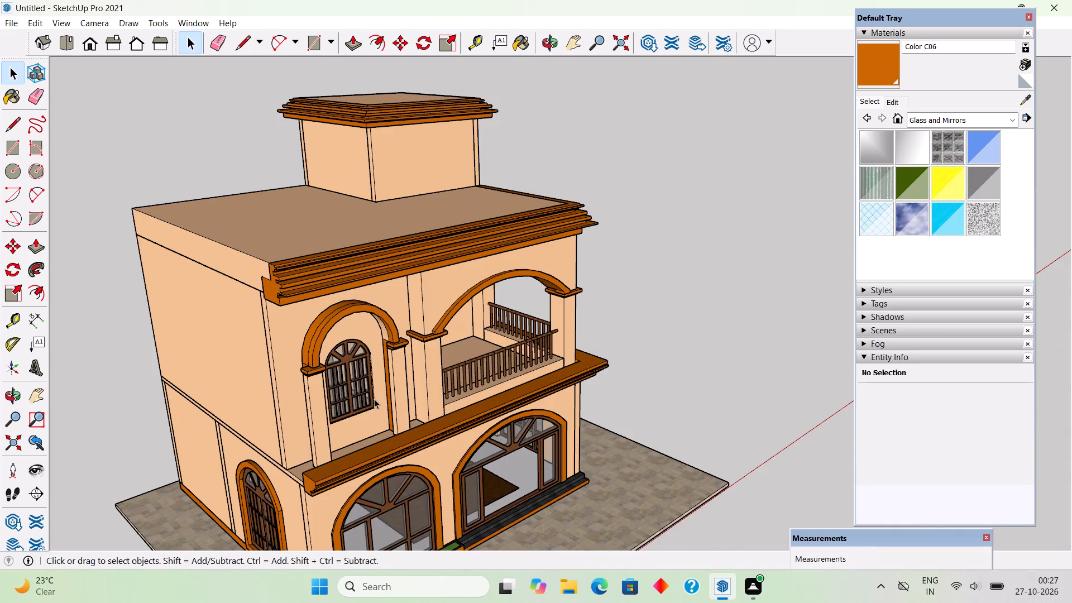
{"action": "scroll", "coordinate": [372, 399], "scroll_direction": "up", "scroll_amount": 18}
{"action": "left_click", "coordinate": [371, 413]}
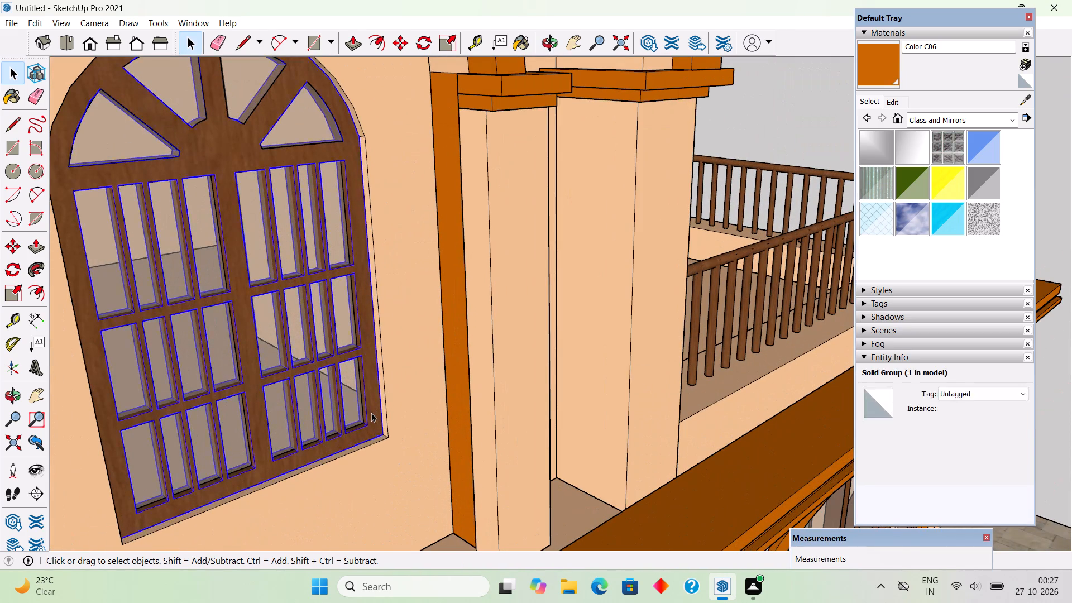
{"action": "left_click", "coordinate": [233, 141], "text": "ctrl"}
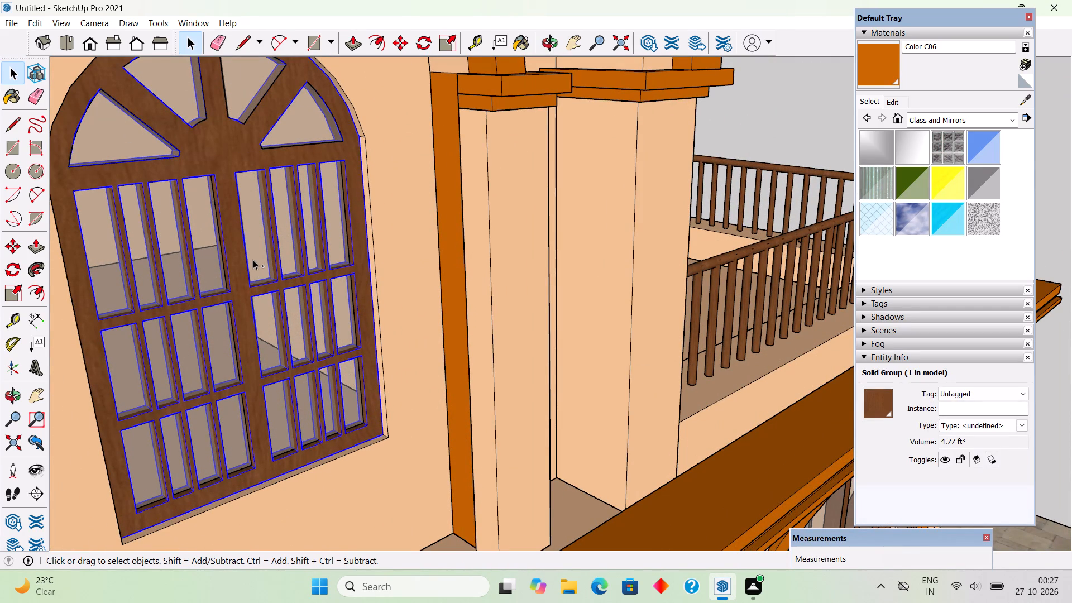
{"action": "left_click", "coordinate": [253, 260], "text": "ctrl"}
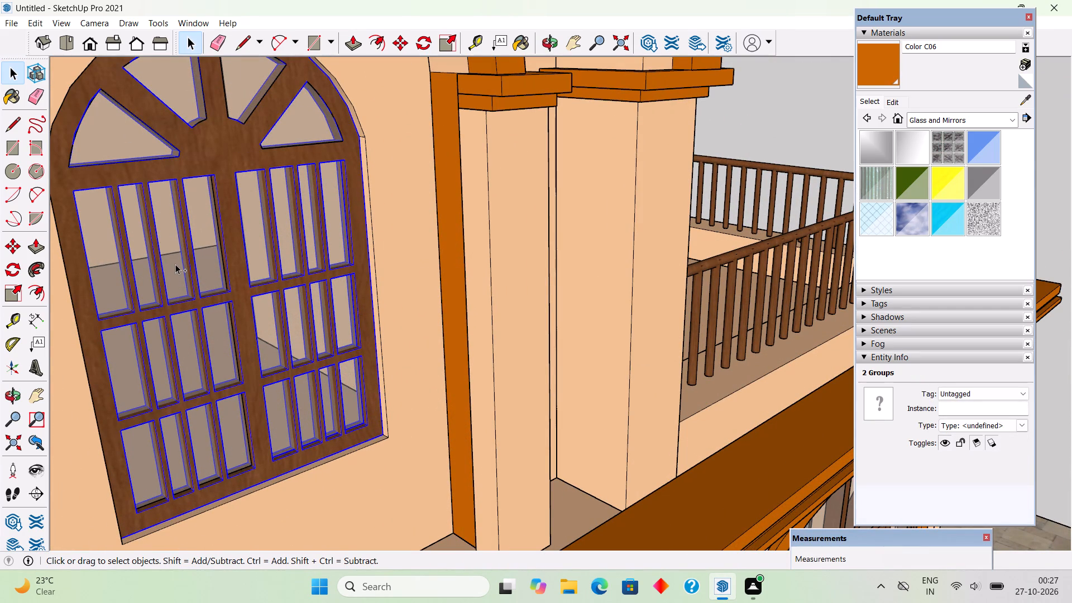
{"action": "left_click", "coordinate": [175, 264], "text": "ctrl"}
{"action": "left_click", "coordinate": [128, 149], "text": "ctrl"}
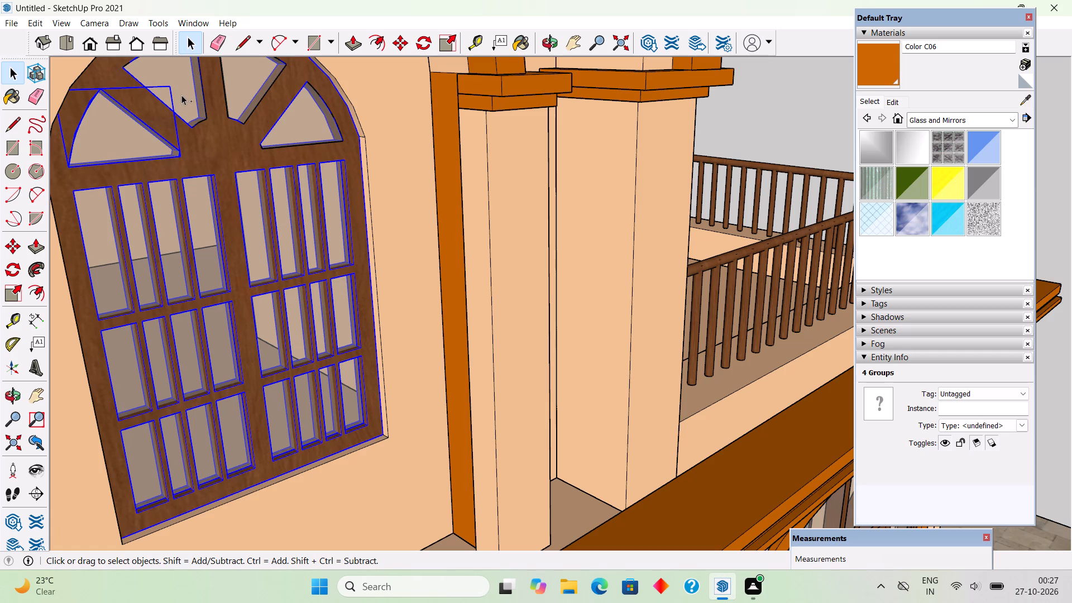
{"action": "left_click", "coordinate": [182, 95], "text": "ctrl"}
{"action": "left_click", "coordinate": [245, 93], "text": "ctrl"}
{"action": "left_click", "coordinate": [308, 121], "text": "ctrl"}
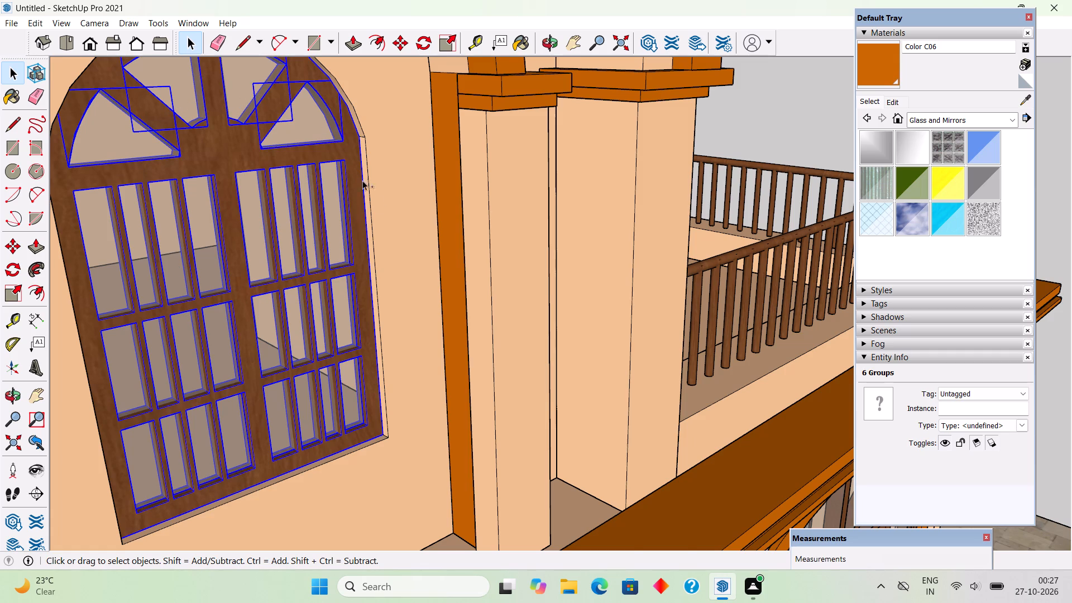
{"action": "scroll", "coordinate": [414, 309], "scroll_direction": "down", "scroll_amount": 2, "text": "ctrl"}
{"action": "scroll", "coordinate": [360, 471], "scroll_direction": "up", "scroll_amount": 8}
{"action": "scroll", "coordinate": [420, 350], "scroll_direction": "up", "scroll_amount": 2}
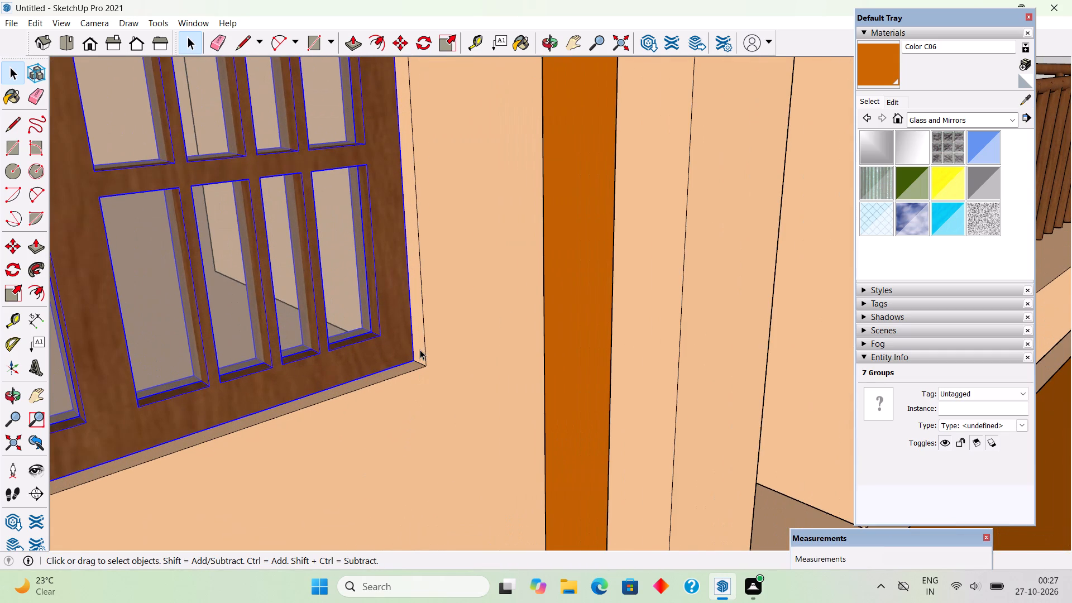
{"action": "key", "text": "m"}
{"action": "left_click", "coordinate": [415, 363]}
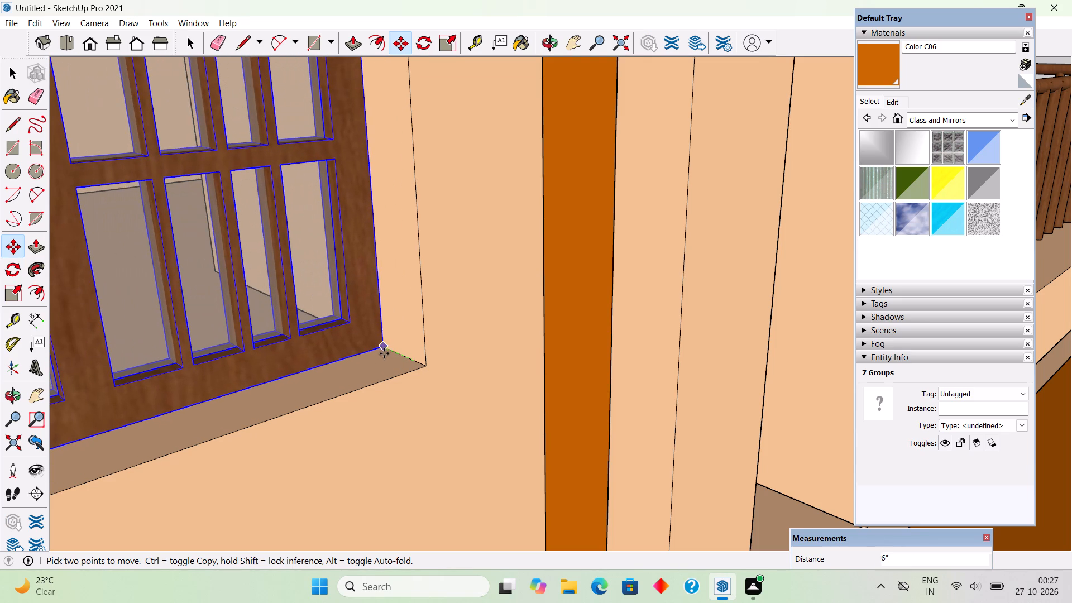
{"action": "left_click", "coordinate": [384, 347]}
{"action": "scroll", "coordinate": [448, 366], "scroll_direction": "down", "scroll_amount": 6}
{"action": "scroll", "coordinate": [524, 403], "scroll_direction": "down", "scroll_amount": 8}
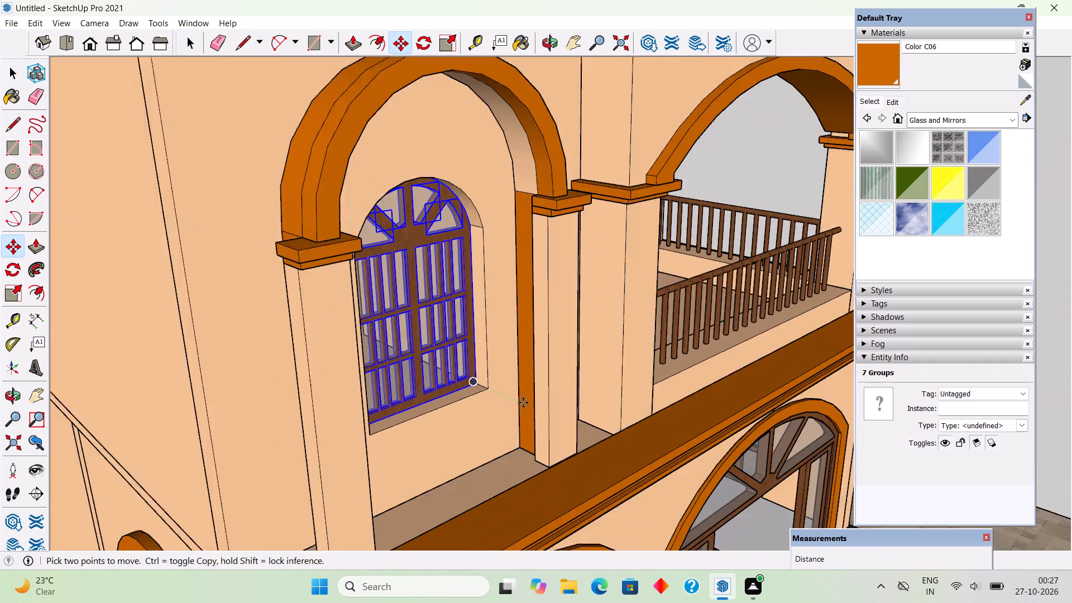
{"action": "scroll", "coordinate": [523, 403], "scroll_direction": "down", "scroll_amount": 2}
{"action": "middle_click_drag", "start_coordinate": [501, 411], "coordinate": [386, 346]}
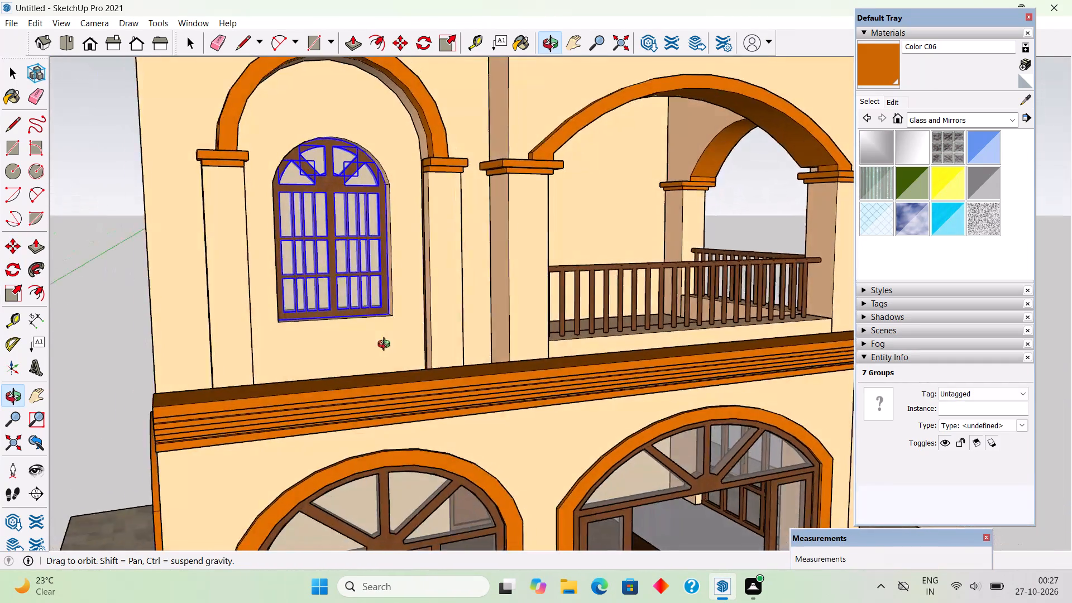
{"action": "middle_click_drag", "start_coordinate": [386, 346], "coordinate": [209, 345]}
{"action": "key", "text": "space"}
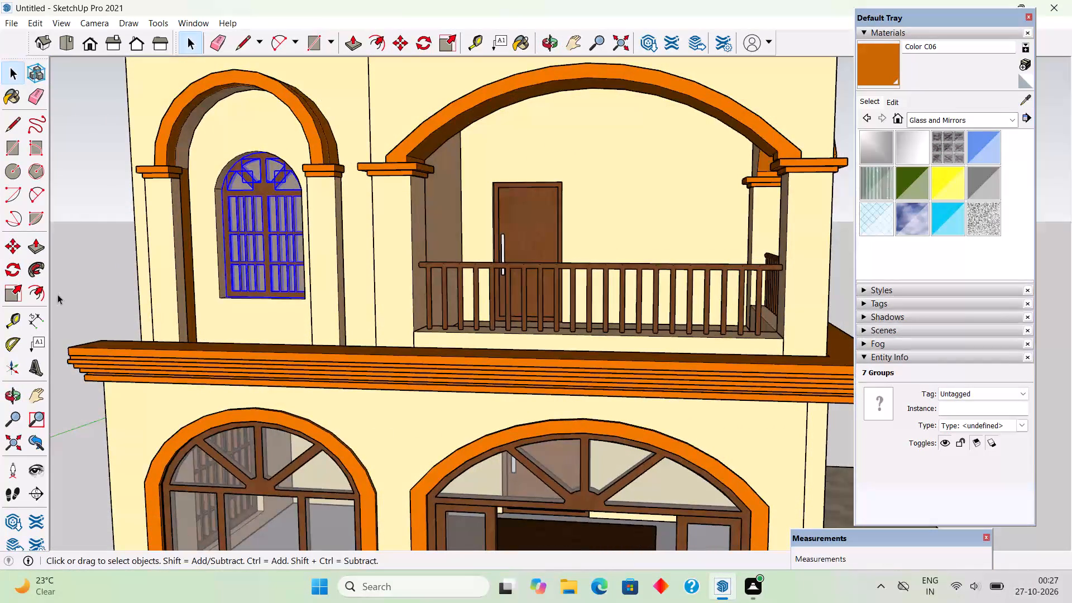
{"action": "left_click", "coordinate": [90, 275]}
Examine the house from the front and both side walls, checking the recessed window and the trim.
{"action": "scroll", "coordinate": [93, 274], "scroll_direction": "down", "scroll_amount": 4}
{"action": "middle_click_drag", "start_coordinate": [234, 326], "coordinate": [300, 265]}
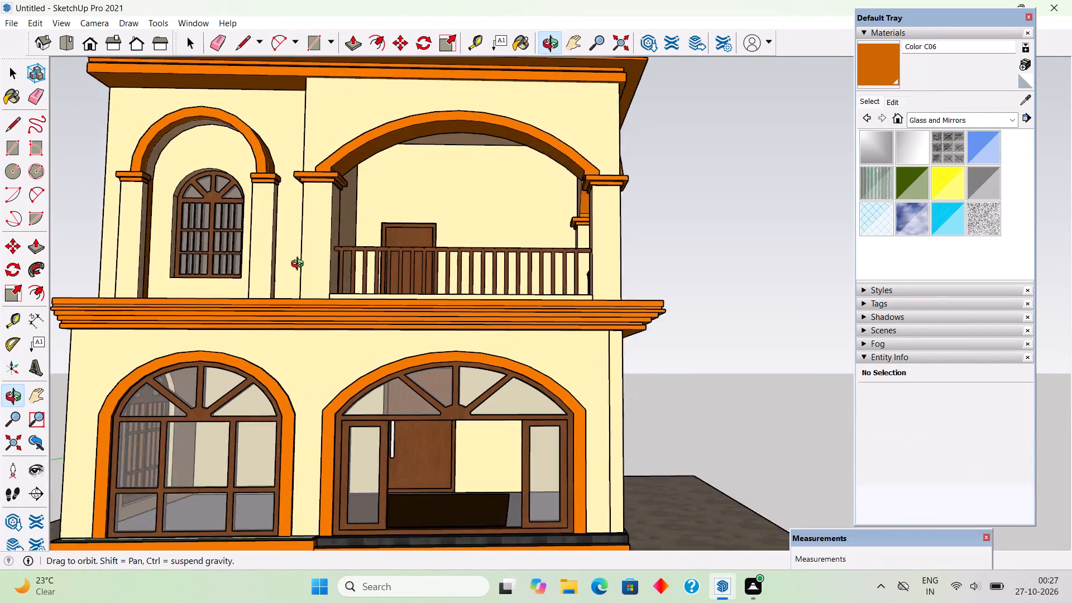
{"action": "middle_click_drag", "start_coordinate": [300, 265], "coordinate": [367, 274]}
{"action": "scroll", "coordinate": [367, 274], "scroll_direction": "down", "scroll_amount": 7}
{"action": "middle_click_drag", "start_coordinate": [361, 300], "coordinate": [505, 343]}
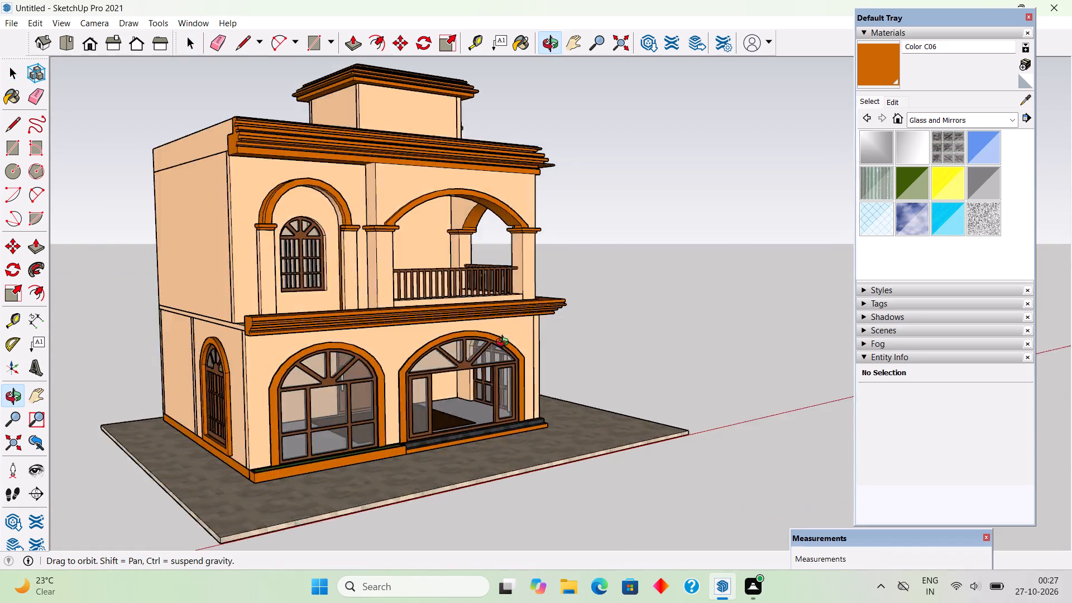
{"action": "middle_click_drag", "start_coordinate": [505, 343], "coordinate": [663, 399]}
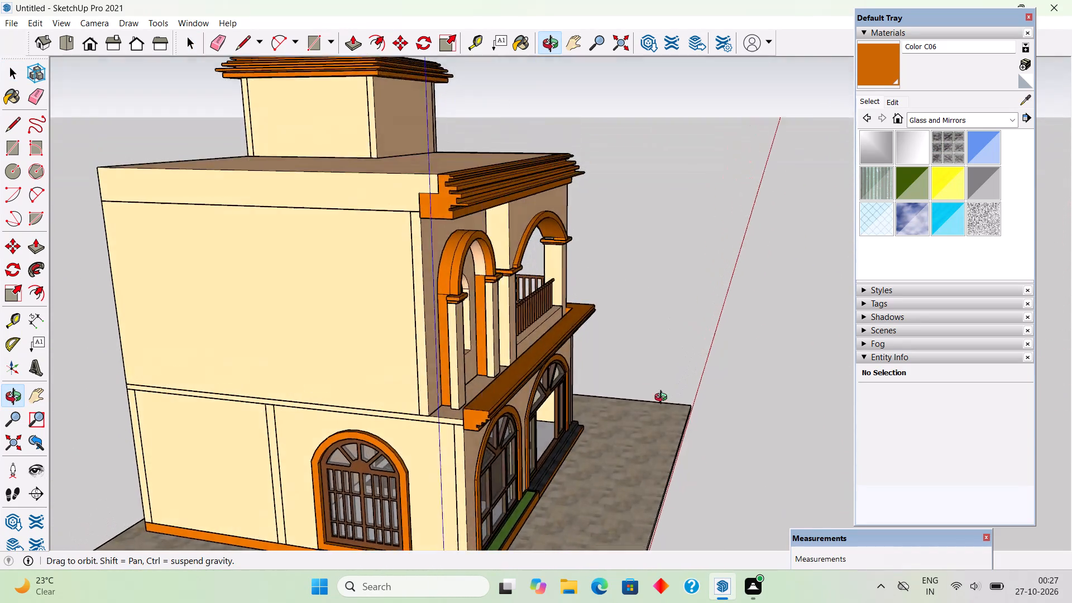
{"action": "middle_click_drag", "start_coordinate": [663, 399], "coordinate": [226, 329]}
{"action": "middle_click_drag", "start_coordinate": [640, 271], "coordinate": [0, 290]}
{"action": "middle_click_drag", "start_coordinate": [499, 211], "coordinate": [465, 234]}
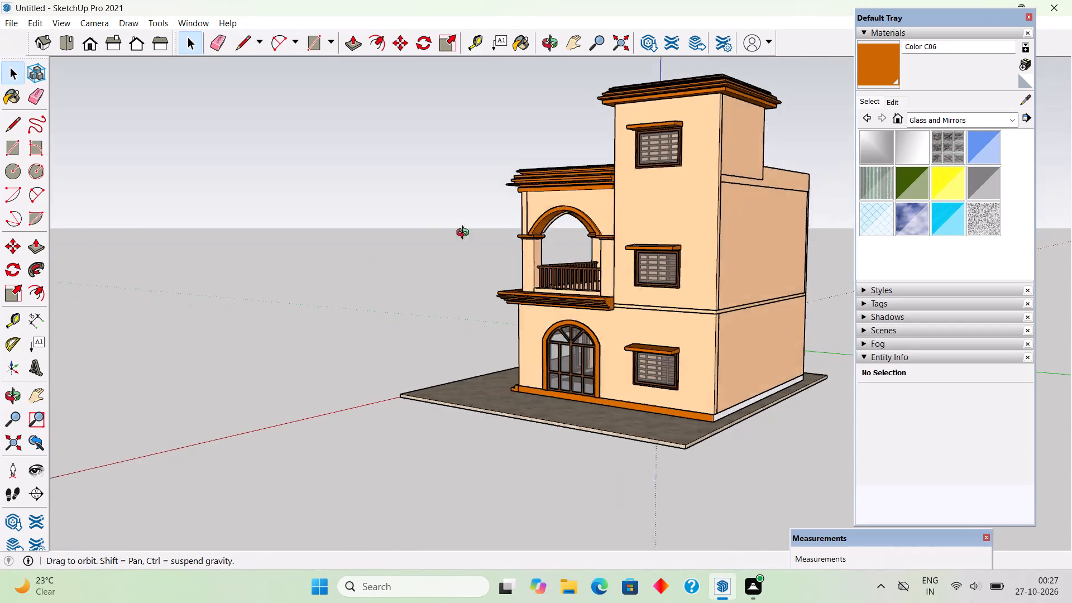
{"action": "middle_click_drag", "start_coordinate": [465, 234], "coordinate": [318, 251]}
Pull the narrow wall strip between the balcony arch and its pillar capital out by about 1' 4 7/16".
{"action": "scroll", "coordinate": [610, 254], "scroll_direction": "up", "scroll_amount": 4}
{"action": "scroll", "coordinate": [435, 227], "scroll_direction": "up", "scroll_amount": 5}
{"action": "scroll", "coordinate": [536, 223], "scroll_direction": "up", "scroll_amount": 10}
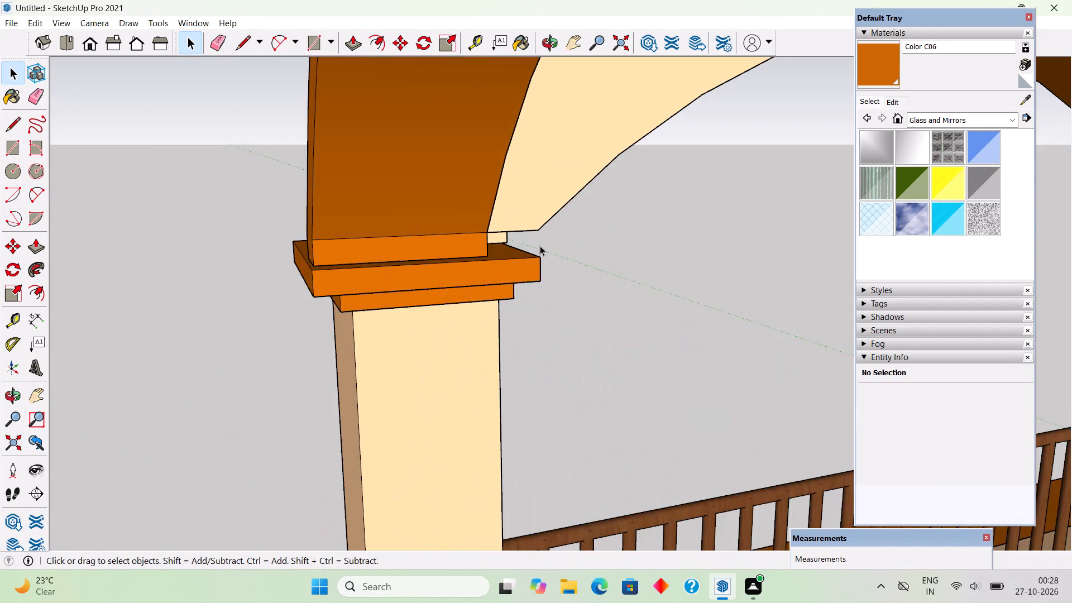
{"action": "middle_click_drag", "start_coordinate": [485, 245], "coordinate": [402, 246]}
{"action": "scroll", "coordinate": [452, 241], "scroll_direction": "up", "scroll_amount": 5}
{"action": "triple_click", "coordinate": [454, 233]}
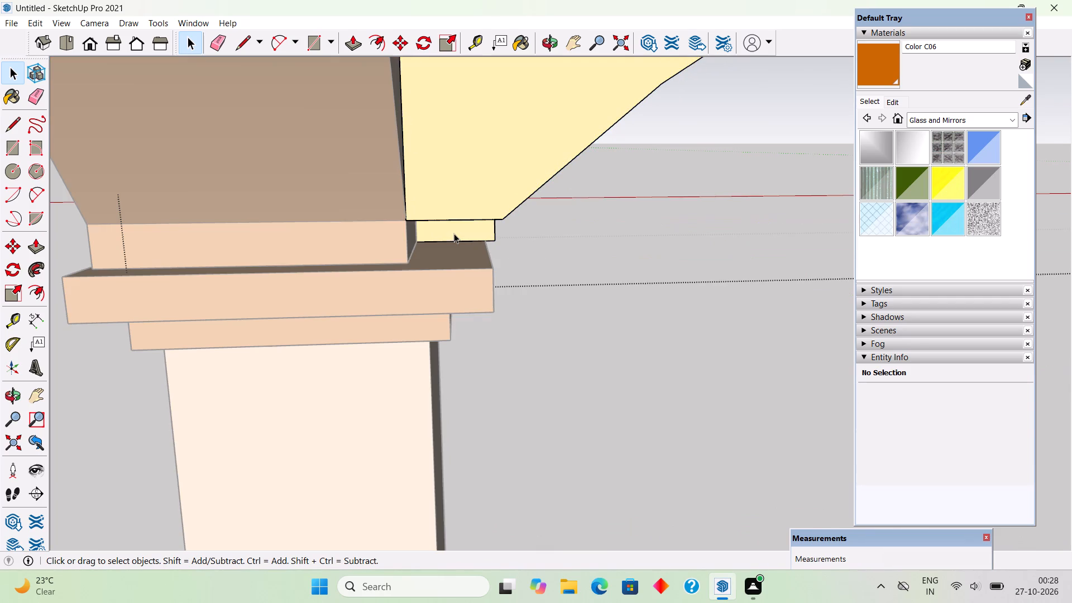
{"action": "left_click", "coordinate": [454, 233]}
{"action": "scroll", "coordinate": [454, 229], "scroll_direction": "up", "scroll_amount": 4}
{"action": "left_click", "coordinate": [454, 229]}
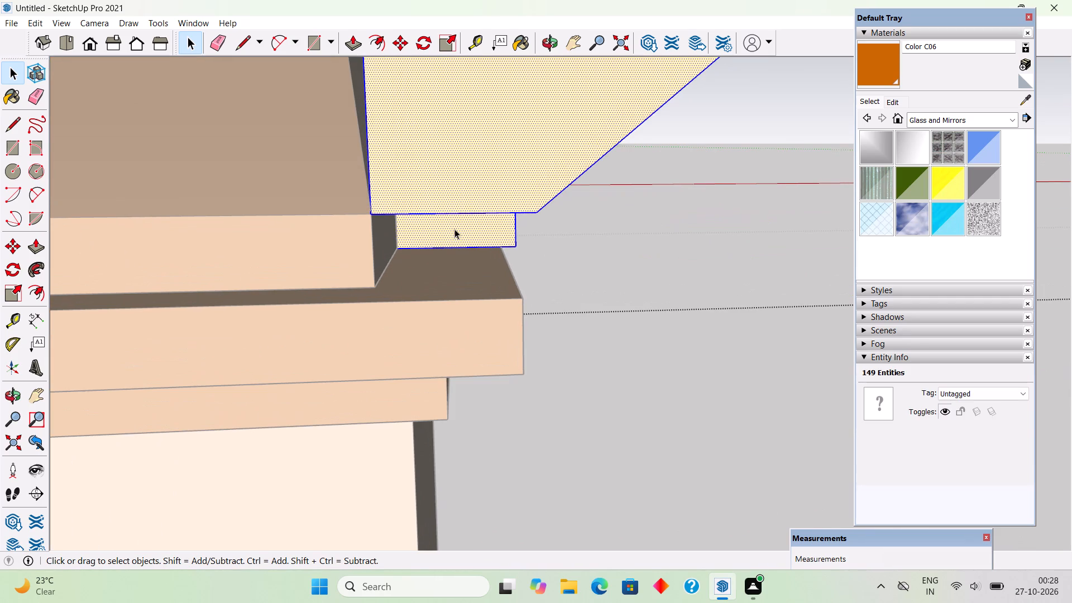
{"action": "key", "text": "p"}
{"action": "left_click", "coordinate": [454, 229]}
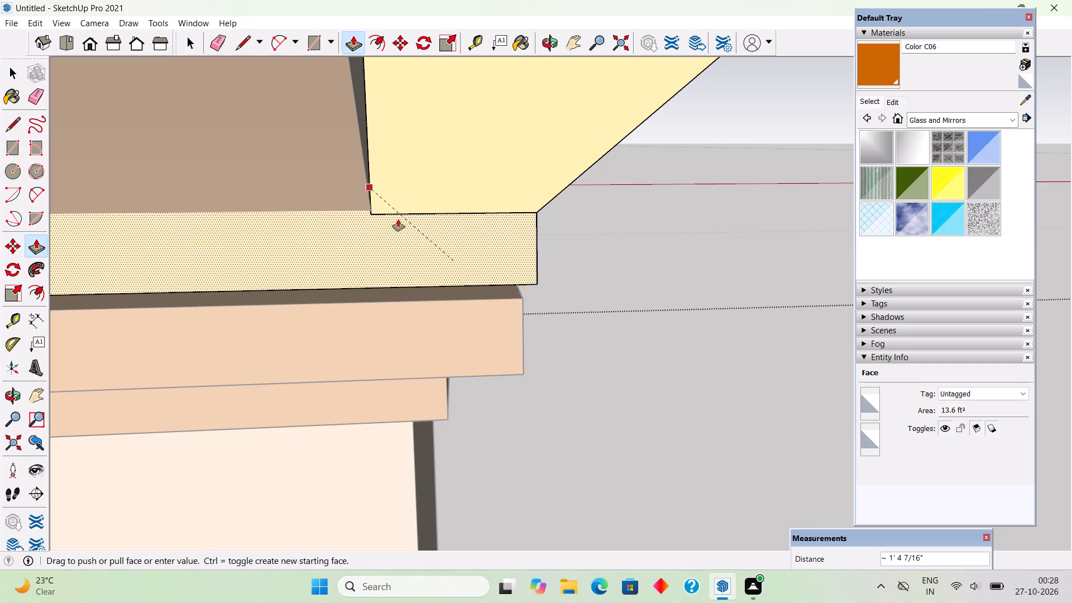
{"action": "middle_click_drag", "start_coordinate": [474, 263], "coordinate": [449, 256]}
{"action": "middle_click_drag", "start_coordinate": [406, 245], "coordinate": [164, 215]}
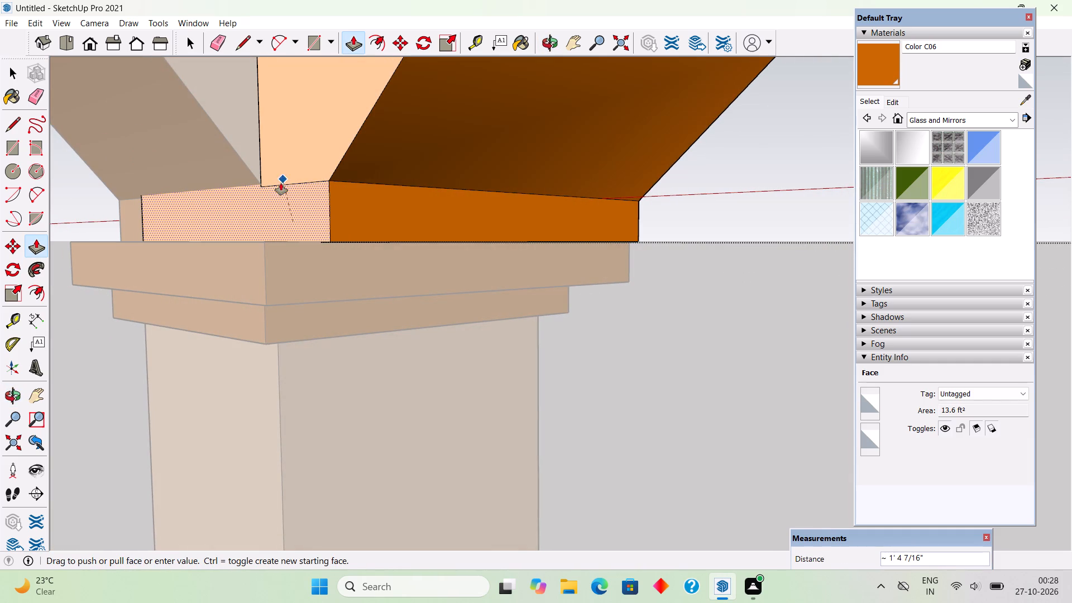
{"action": "left_click", "coordinate": [307, 183]}
Push the pulled strip's face back about 15/16" behind the arch trim above the pillar capital.
{"action": "scroll", "coordinate": [368, 204], "scroll_direction": "down", "scroll_amount": 6}
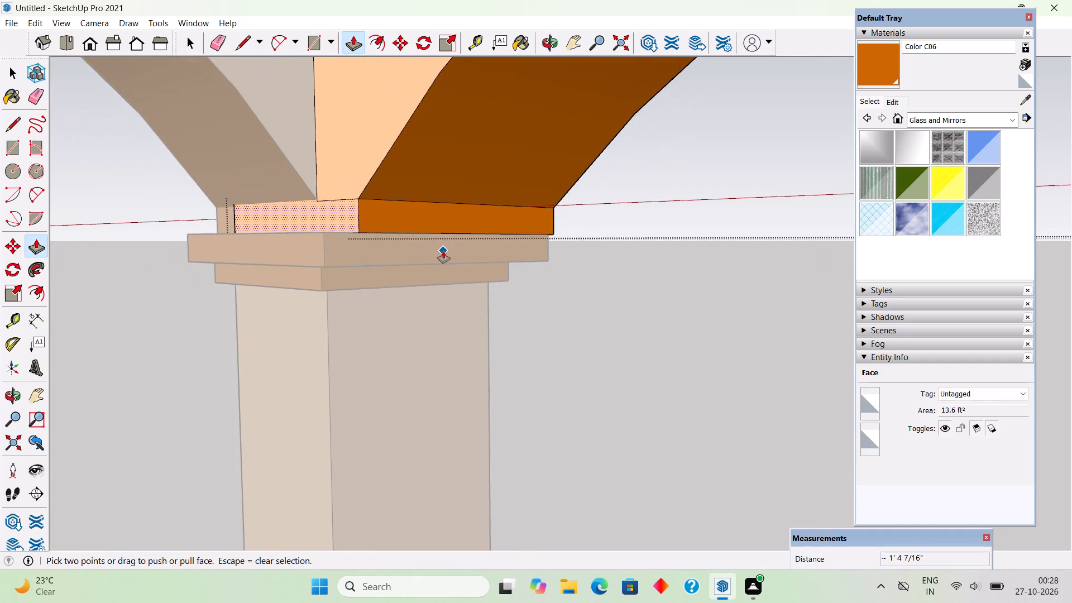
{"action": "scroll", "coordinate": [443, 251], "scroll_direction": "down", "scroll_amount": 4}
{"action": "middle_click_drag", "start_coordinate": [389, 284], "coordinate": [941, 362]}
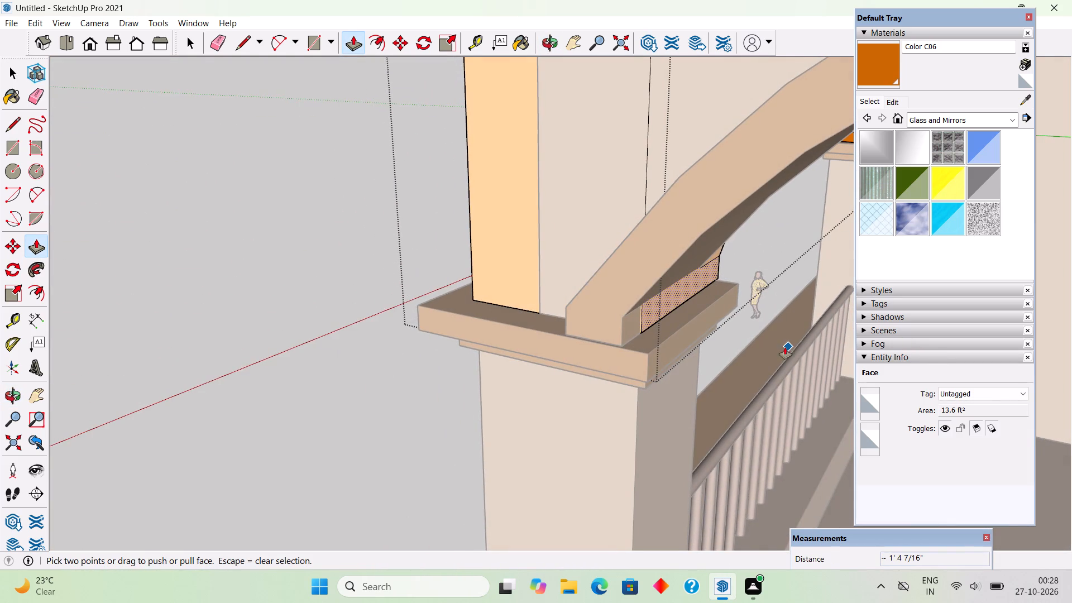
{"action": "scroll", "coordinate": [677, 295], "scroll_direction": "up", "scroll_amount": 3}
{"action": "left_click", "coordinate": [642, 327]}
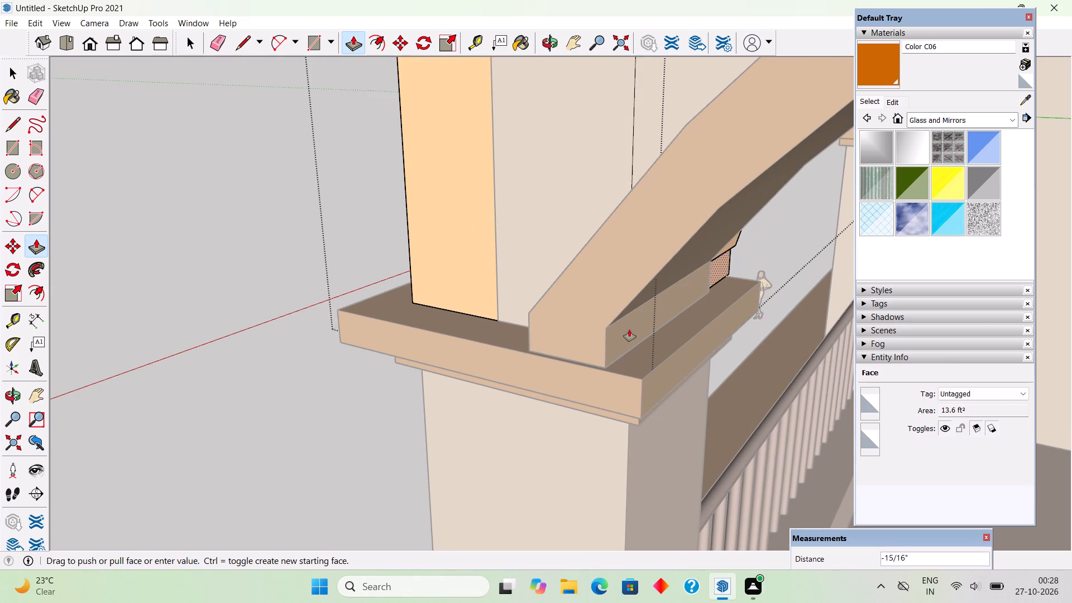
{"action": "left_click", "coordinate": [628, 329]}
{"action": "scroll", "coordinate": [628, 328], "scroll_direction": "down", "scroll_amount": 5}
{"action": "key", "text": "space"}
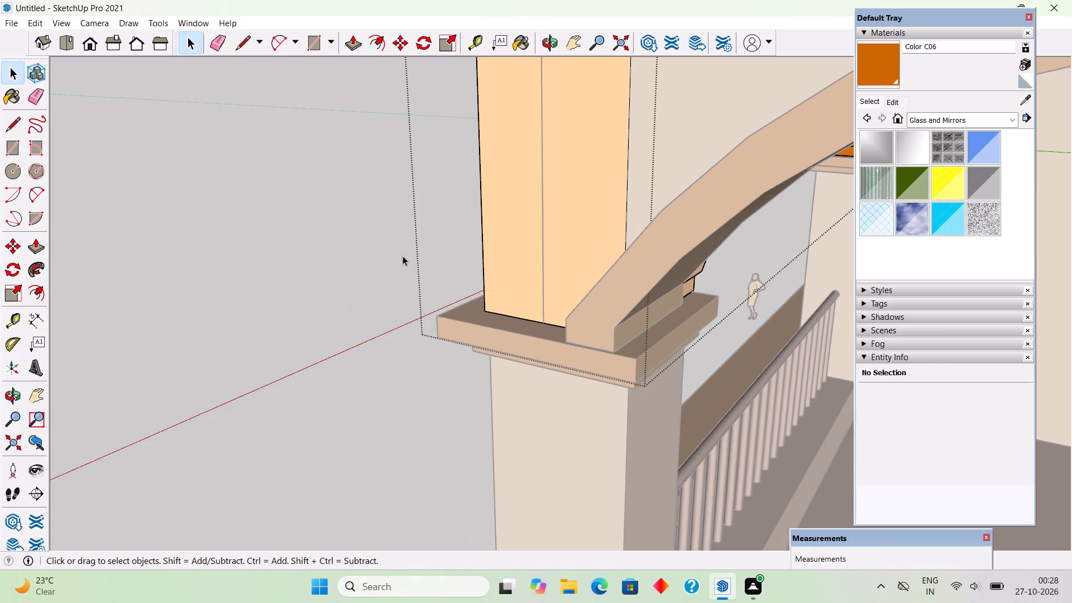
{"action": "left_click", "coordinate": [403, 256]}
Examine the balcony, front facade and corner of the house, checking the arches, trim and recessed window.
{"action": "middle_click_drag", "start_coordinate": [500, 329], "coordinate": [1057, 319]}
{"action": "scroll", "coordinate": [1035, 310], "scroll_direction": "down", "scroll_amount": 5}
{"action": "middle_click_drag", "start_coordinate": [575, 287], "coordinate": [787, 248]}
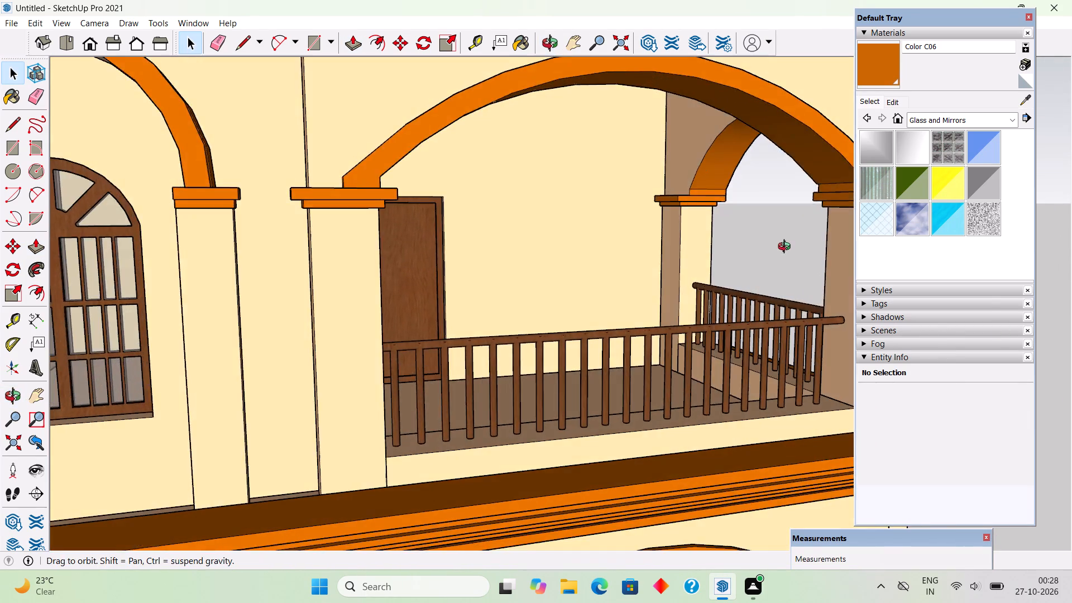
{"action": "middle_click_drag", "start_coordinate": [787, 248], "coordinate": [724, 218]}
{"action": "scroll", "coordinate": [663, 207], "scroll_direction": "down", "scroll_amount": 3}
{"action": "scroll", "coordinate": [605, 228], "scroll_direction": "down", "scroll_amount": 1}
{"action": "middle_click_drag", "start_coordinate": [605, 246], "coordinate": [629, 292]}
{"action": "scroll", "coordinate": [629, 292], "scroll_direction": "up", "scroll_amount": 1}
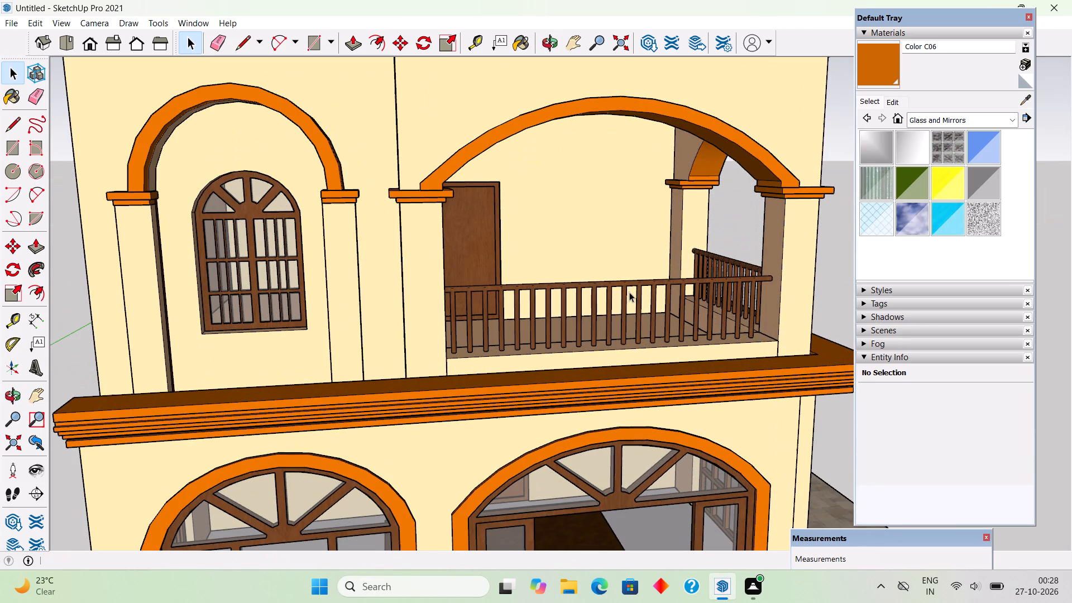
{"action": "middle_click_drag", "start_coordinate": [619, 257], "coordinate": [543, 250]}
{"action": "scroll", "coordinate": [543, 250], "scroll_direction": "down", "scroll_amount": 6}
{"action": "scroll", "coordinate": [543, 250], "scroll_direction": "up", "scroll_amount": 1}
{"action": "scroll", "coordinate": [543, 250], "scroll_direction": "down", "scroll_amount": 2}
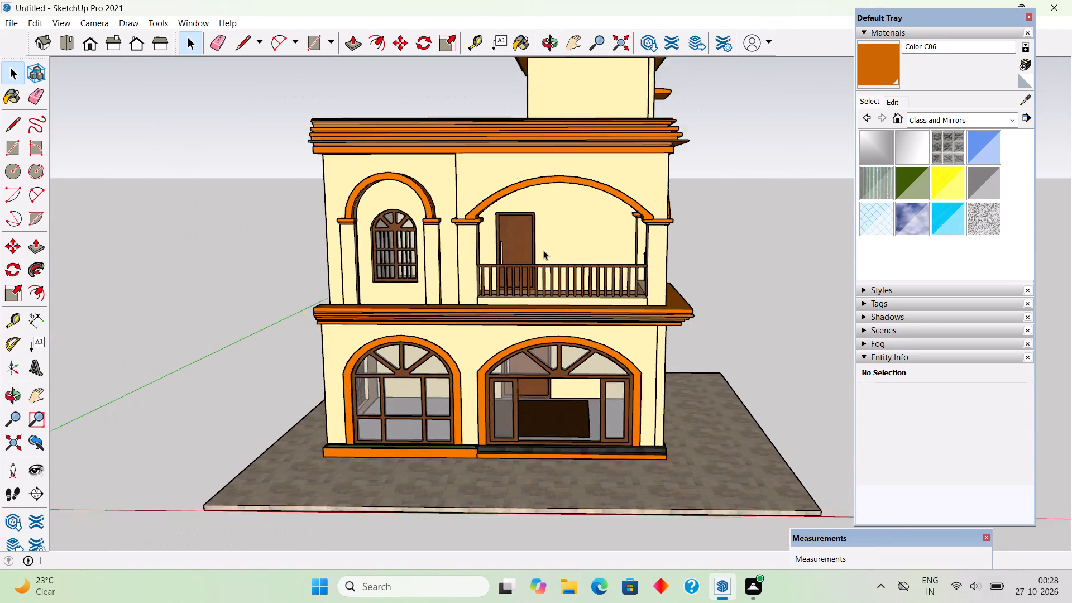
{"action": "scroll", "coordinate": [543, 250], "scroll_direction": "down", "scroll_amount": 4}
{"action": "scroll", "coordinate": [592, 224], "scroll_direction": "up", "scroll_amount": 1}
{"action": "middle_click_drag", "start_coordinate": [592, 224], "coordinate": [403, 179]}
{"action": "scroll", "coordinate": [403, 179], "scroll_direction": "up", "scroll_amount": 4}
{"action": "scroll", "coordinate": [403, 172], "scroll_direction": "down", "scroll_amount": 2}
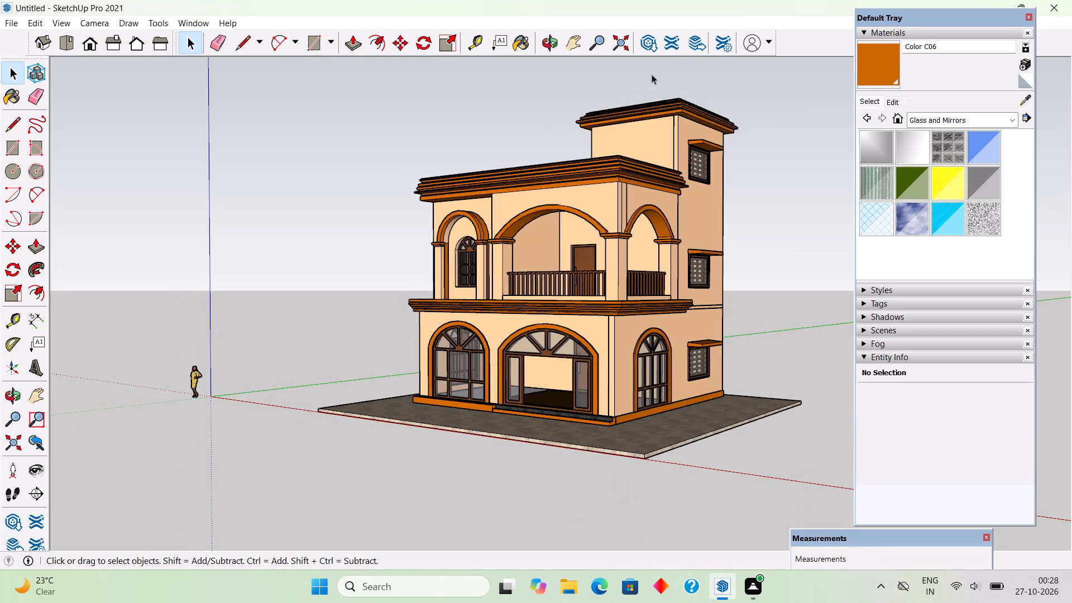
{"action": "scroll", "coordinate": [653, 71], "scroll_direction": "up", "scroll_amount": 4}
{"action": "scroll", "coordinate": [653, 71], "scroll_direction": "down", "scroll_amount": 3}
{"action": "middle_click_drag", "start_coordinate": [653, 75], "coordinate": [661, 106]}
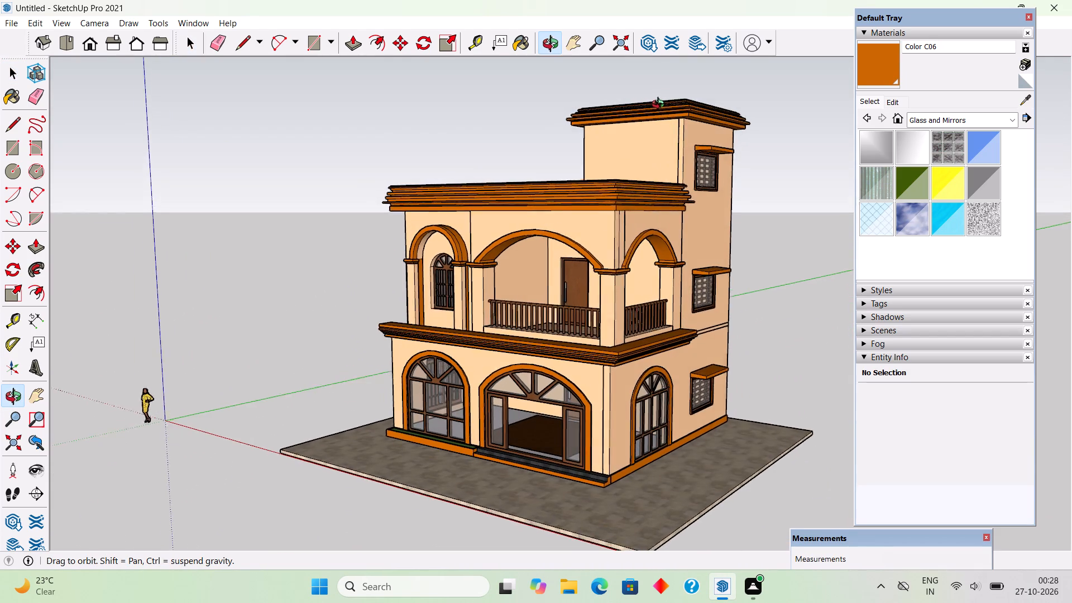
{"action": "middle_click_drag", "start_coordinate": [661, 106], "coordinate": [695, 98]}
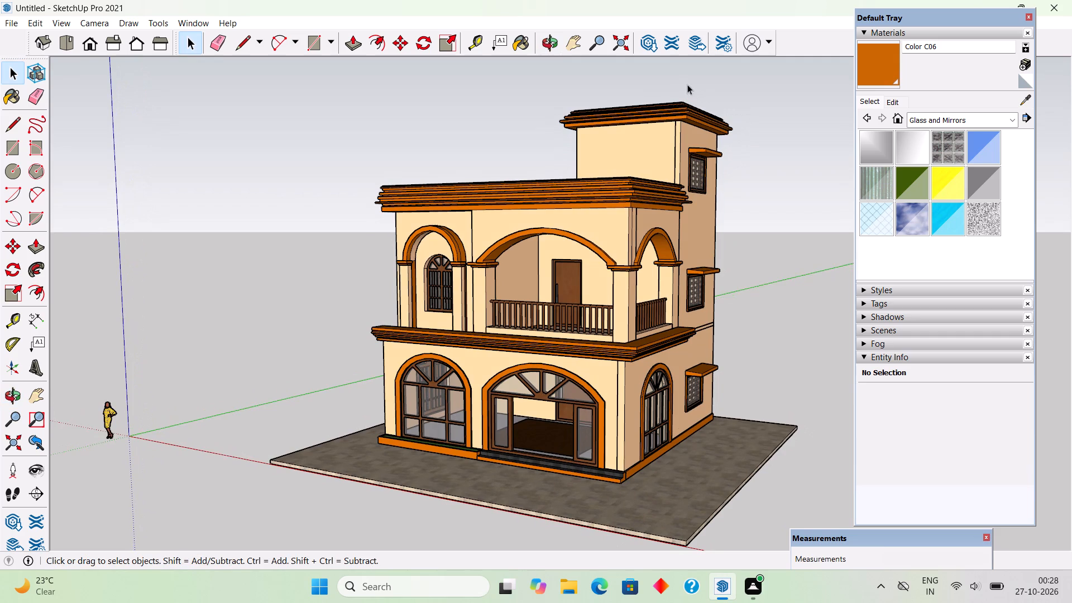
Paint the unpainted plinth face along the rear wall with Color C06.
{"action": "middle_click_drag", "start_coordinate": [637, 169], "coordinate": [108, 187]}
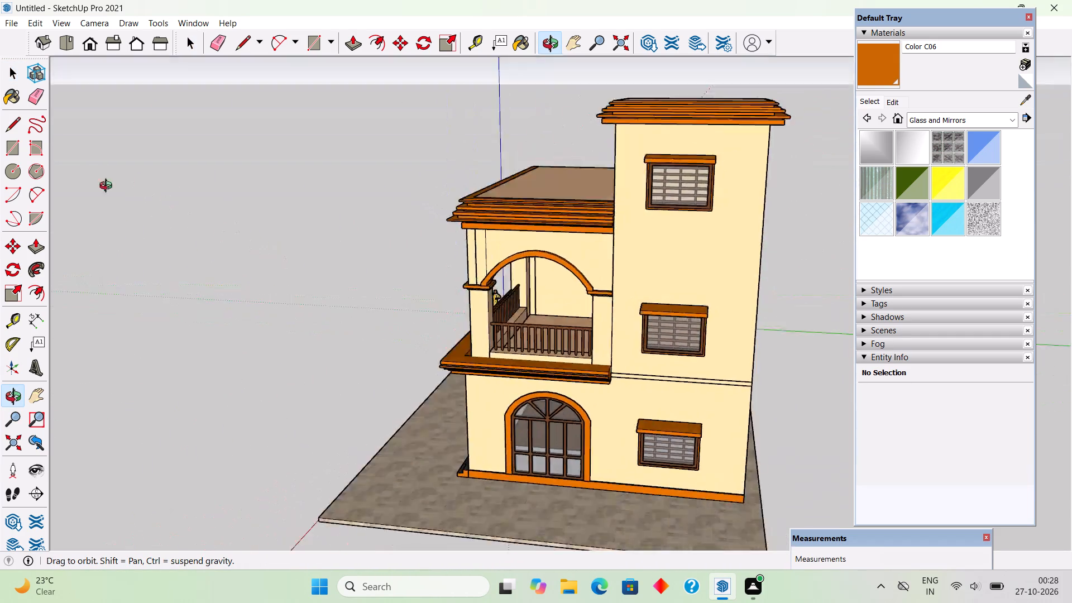
{"action": "middle_click_drag", "start_coordinate": [108, 187], "coordinate": [103, 135]}
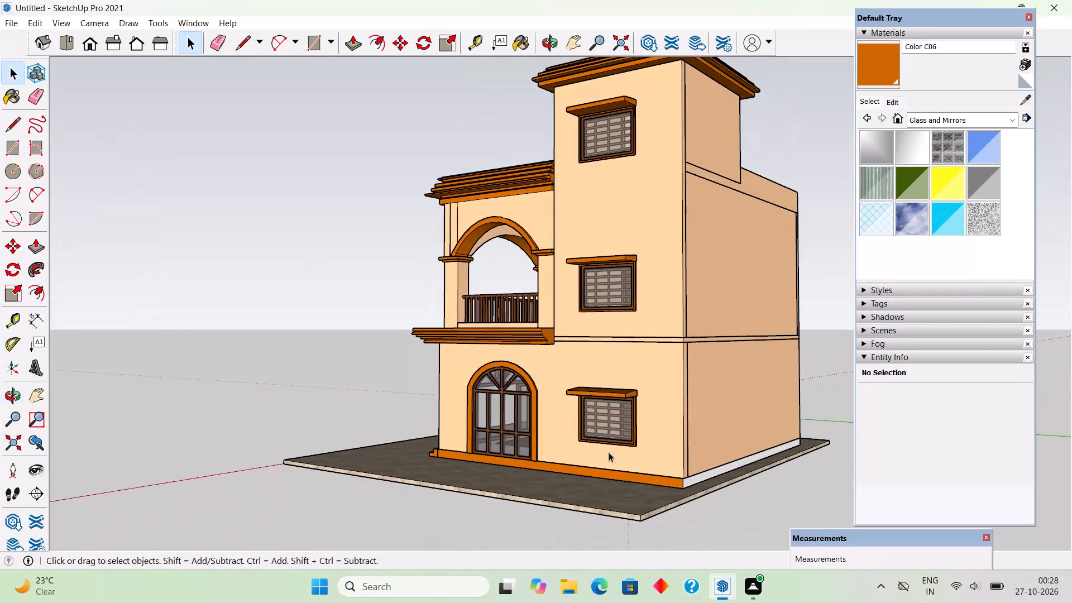
{"action": "double_click", "coordinate": [687, 484]}
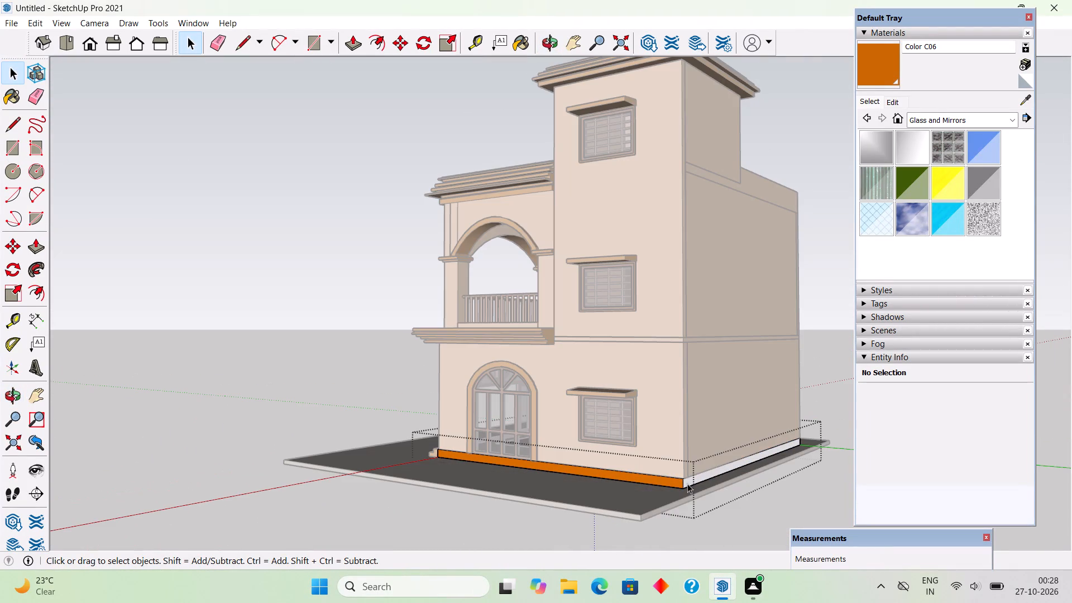
{"action": "left_click", "coordinate": [687, 484]}
{"action": "left_click", "coordinate": [687, 481]}
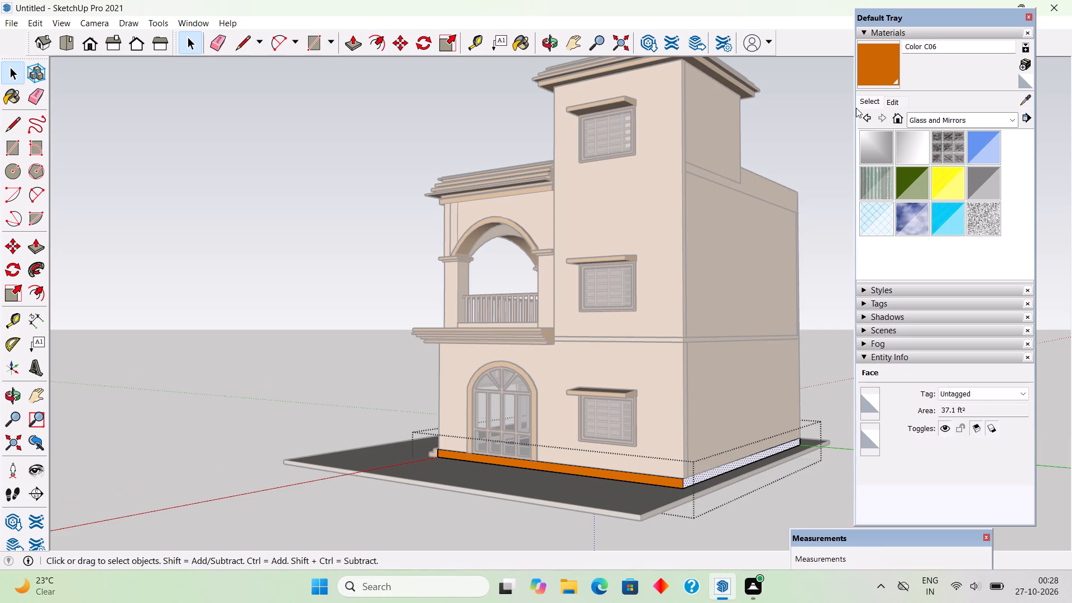
{"action": "left_click", "coordinate": [875, 75]}
{"action": "left_click", "coordinate": [706, 478]}
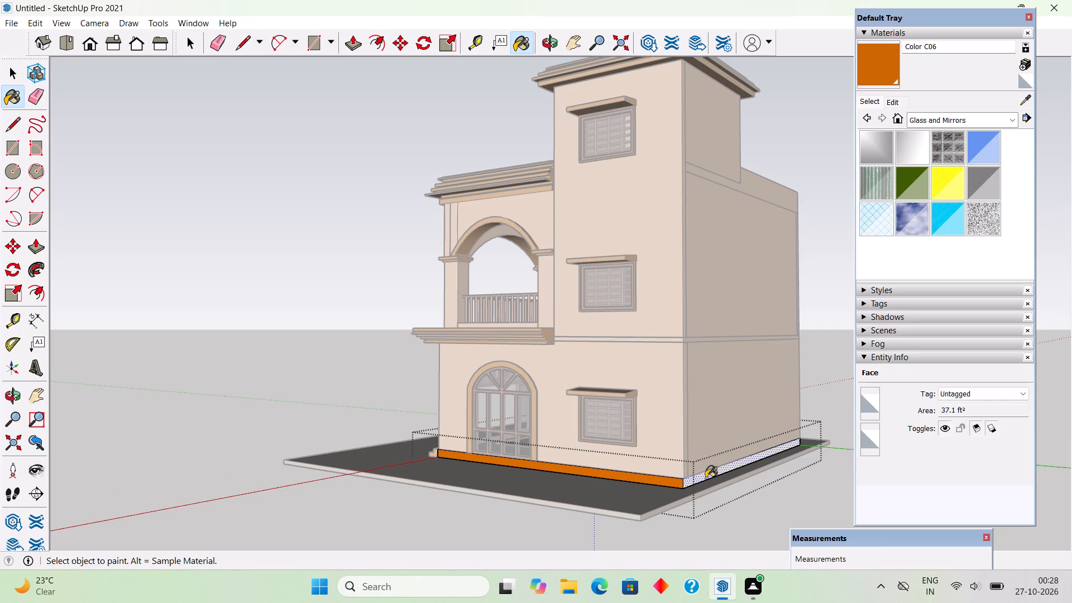
{"action": "key", "text": "space"}
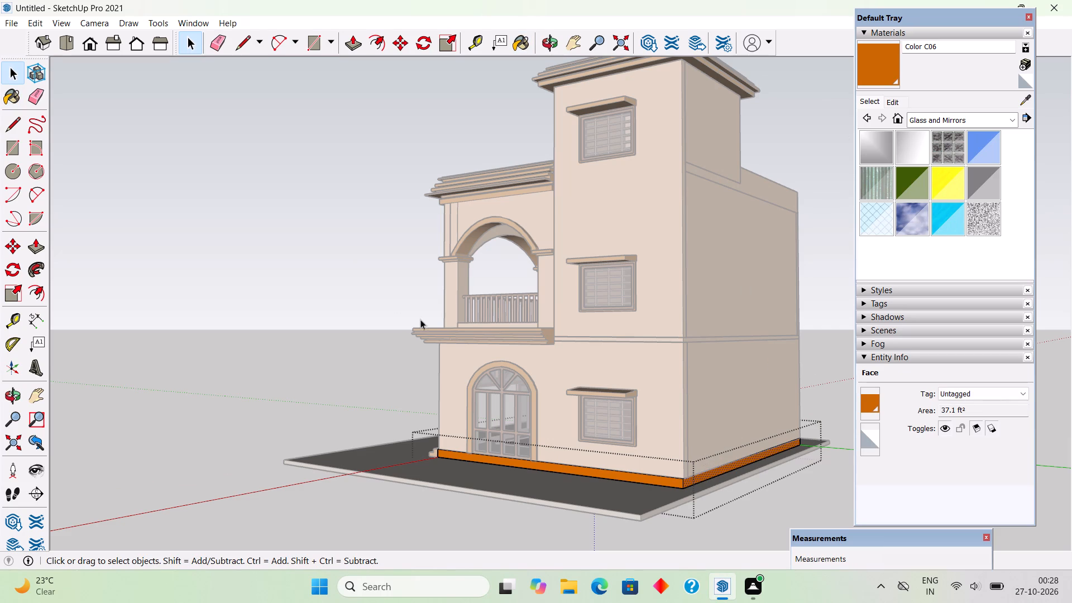
{"action": "left_click", "coordinate": [308, 223]}
Examine the whole house from the rear corner, front and above, checking the plinth, roof and paved base.
{"action": "scroll", "coordinate": [309, 217], "scroll_direction": "down", "scroll_amount": 3}
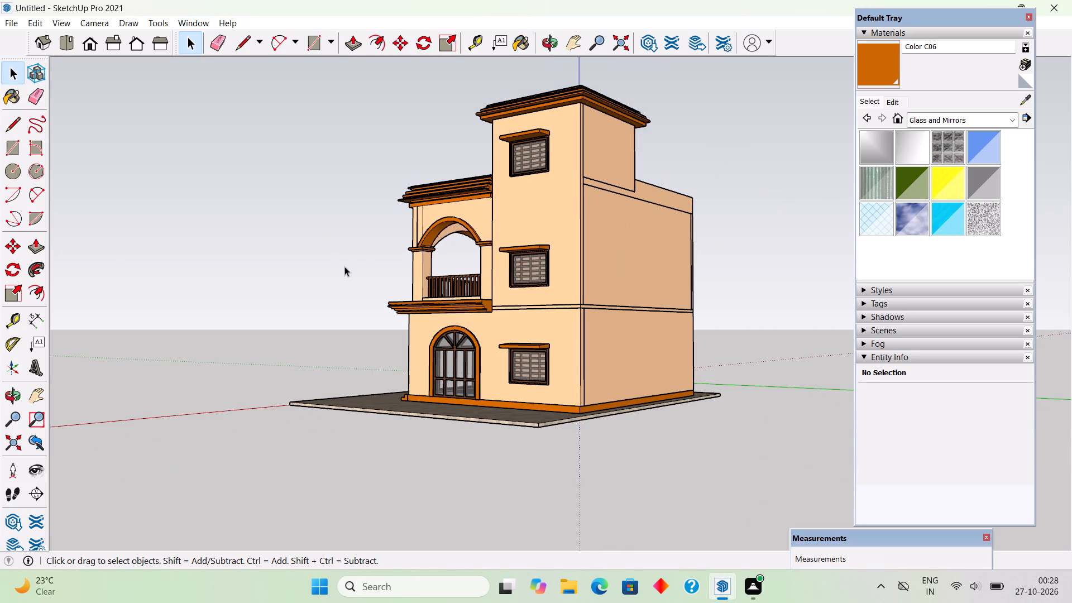
{"action": "middle_click_drag", "start_coordinate": [347, 276], "coordinate": [800, 423]}
{"action": "middle_click_drag", "start_coordinate": [477, 423], "coordinate": [806, 428]}
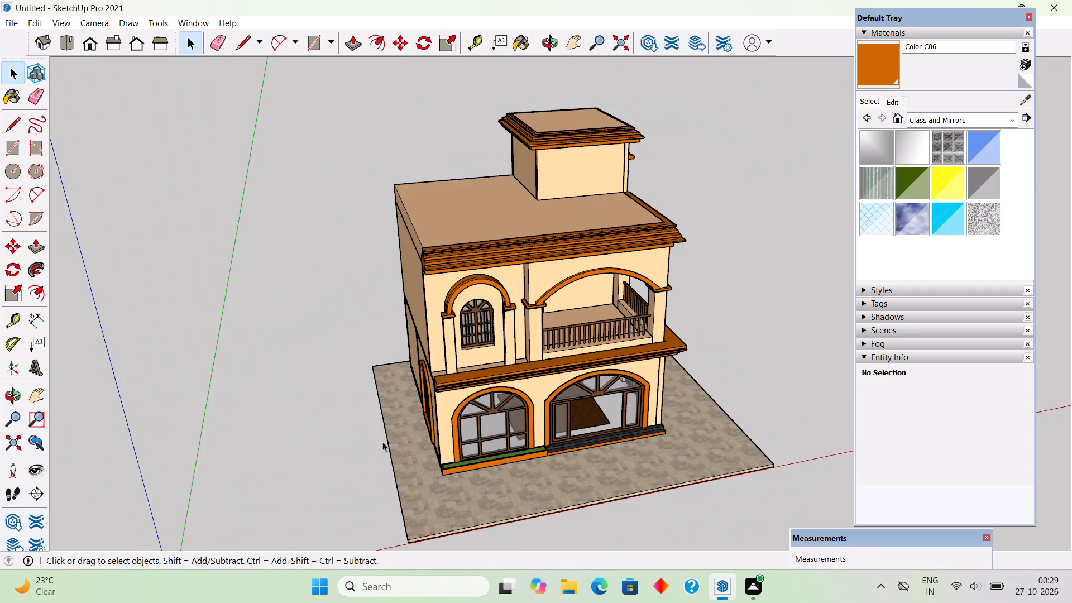
{"action": "scroll", "coordinate": [382, 442], "scroll_direction": "up", "scroll_amount": 3}
{"action": "middle_click_drag", "start_coordinate": [492, 273], "coordinate": [492, 245]}
{"action": "scroll", "coordinate": [492, 259], "scroll_direction": "down", "scroll_amount": 7}
{"action": "middle_click_drag", "start_coordinate": [495, 316], "coordinate": [529, 487]}
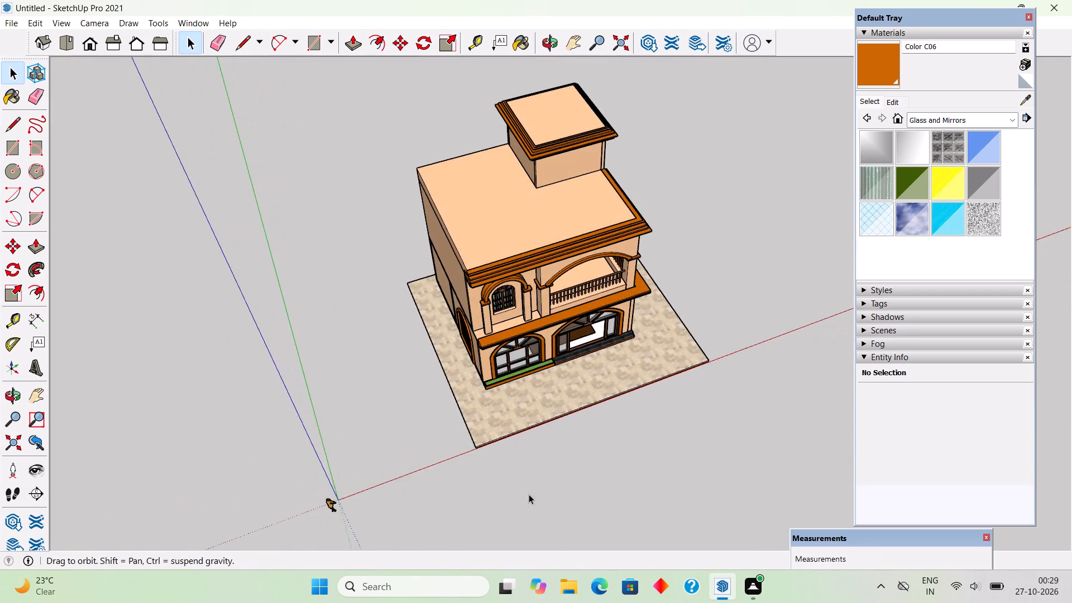
{"action": "scroll", "coordinate": [465, 440], "scroll_direction": "up", "scroll_amount": 10}
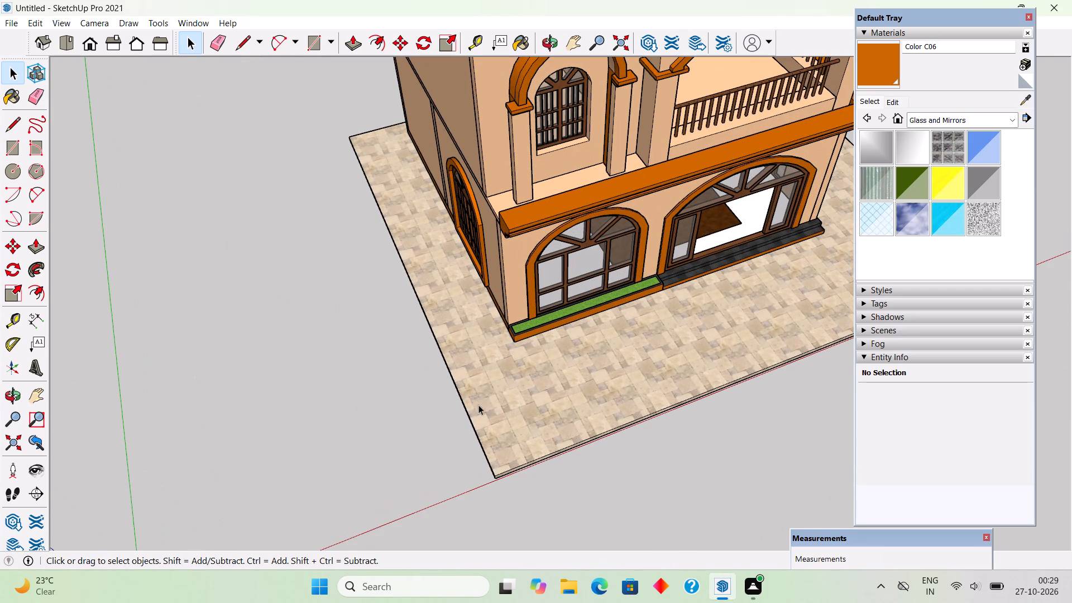
Extend the paved base slab outward about 3' 2 1/8" on the planter side of the house.
{"action": "middle_click_drag", "start_coordinate": [467, 407], "coordinate": [600, 266]}
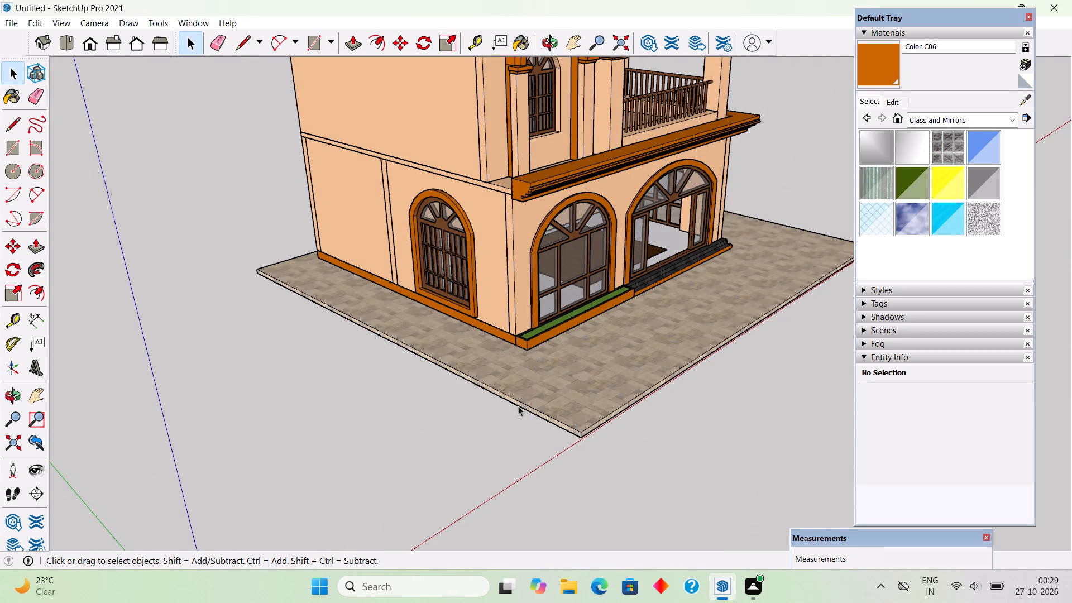
{"action": "left_click", "coordinate": [518, 406]}
{"action": "double_click", "coordinate": [520, 401]}
{"action": "scroll", "coordinate": [515, 409], "scroll_direction": "up", "scroll_amount": 1}
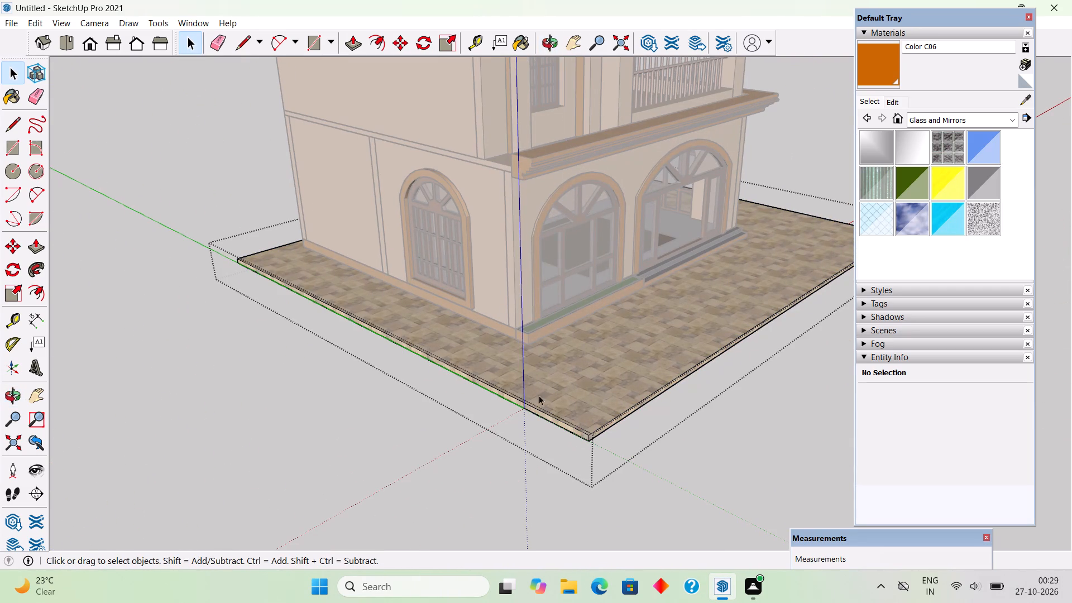
{"action": "key", "text": "p"}
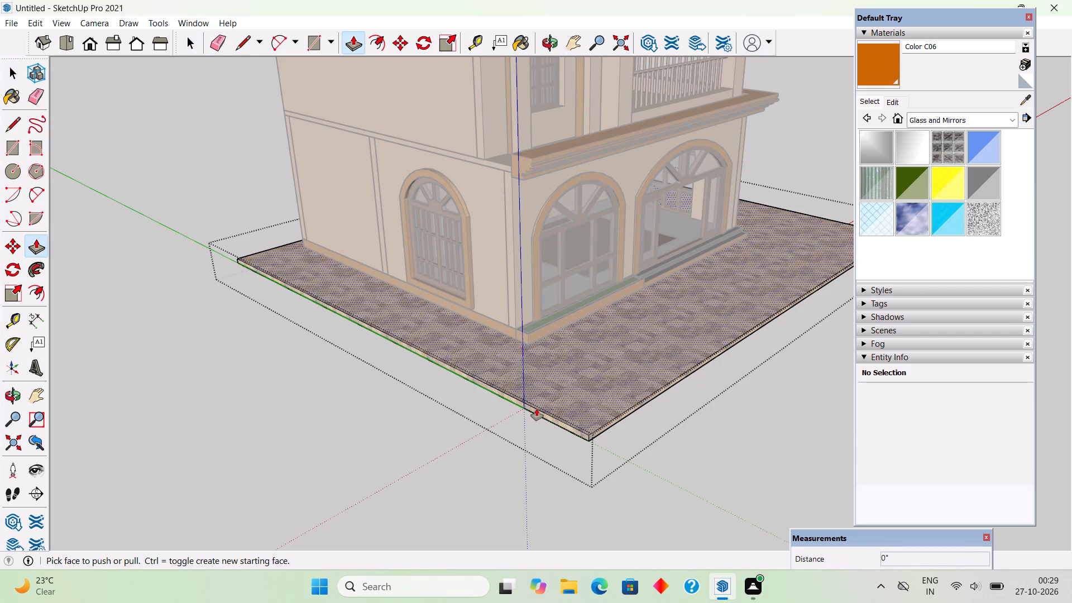
{"action": "left_click", "coordinate": [537, 409]}
{"action": "key", "text": "space"}
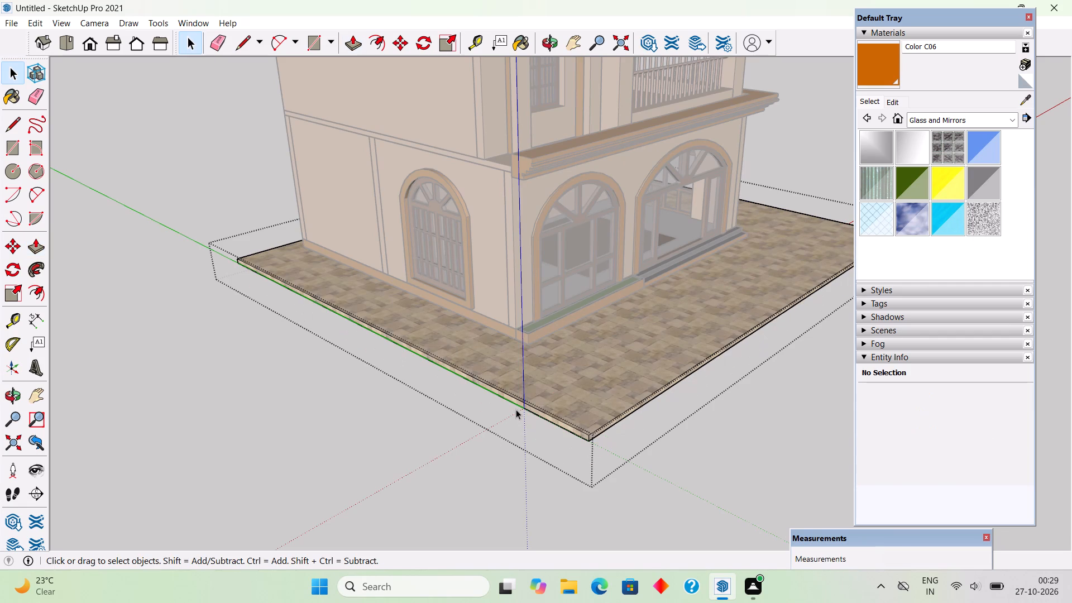
{"action": "left_click", "coordinate": [519, 406]}
{"action": "scroll", "coordinate": [522, 403], "scroll_direction": "up", "scroll_amount": 4}
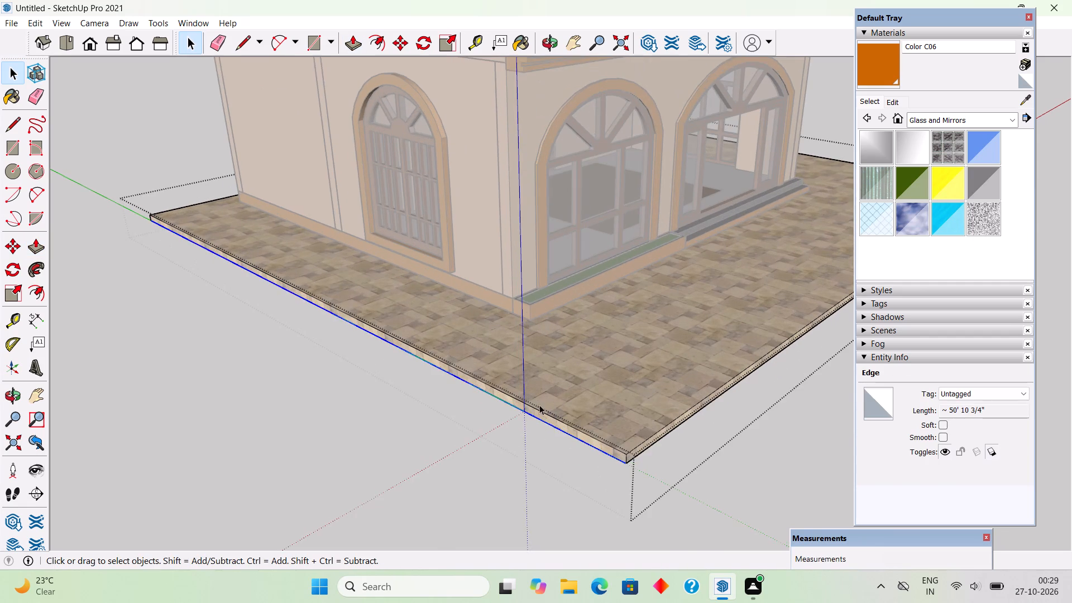
{"action": "scroll", "coordinate": [541, 406], "scroll_direction": "up", "scroll_amount": 4}
{"action": "left_click", "coordinate": [545, 426]}
{"action": "key", "text": "p"}
{"action": "left_click", "coordinate": [545, 426]}
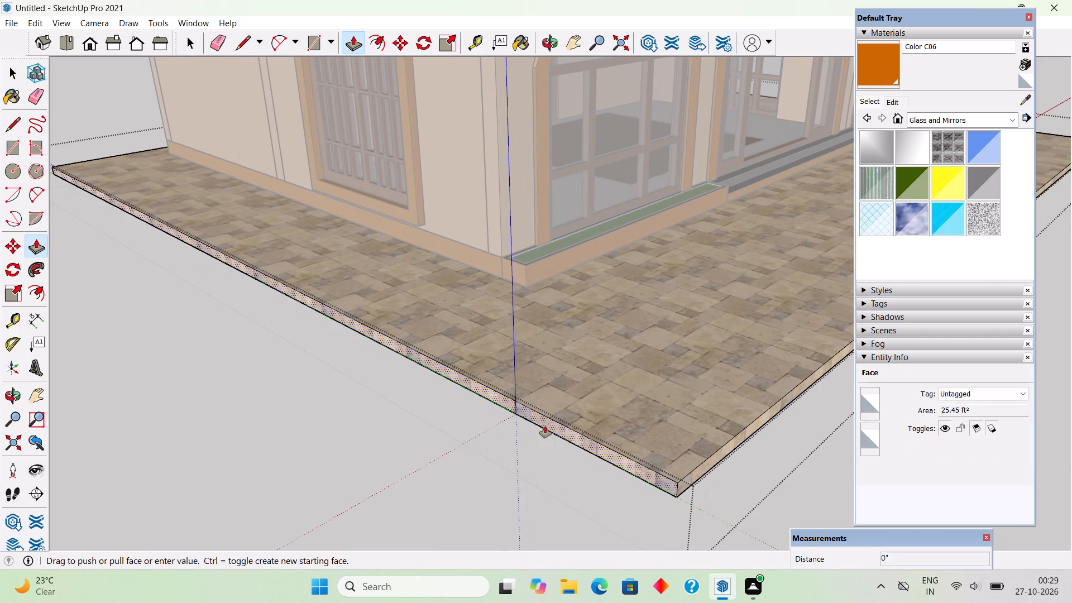
{"action": "scroll", "coordinate": [428, 413], "scroll_direction": "down", "scroll_amount": 10}
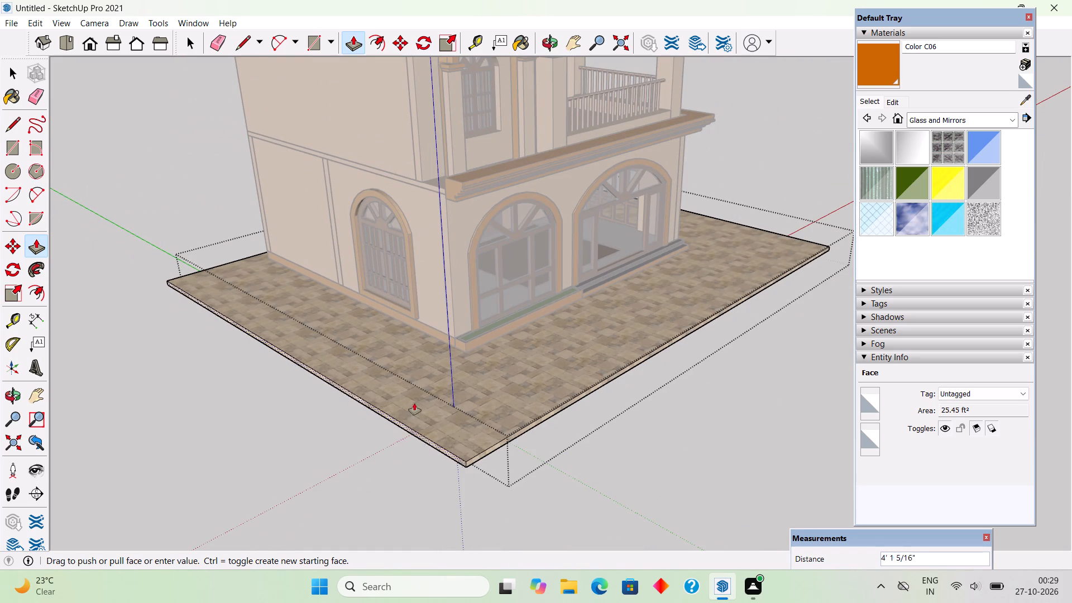
{"action": "left_click", "coordinate": [419, 401]}
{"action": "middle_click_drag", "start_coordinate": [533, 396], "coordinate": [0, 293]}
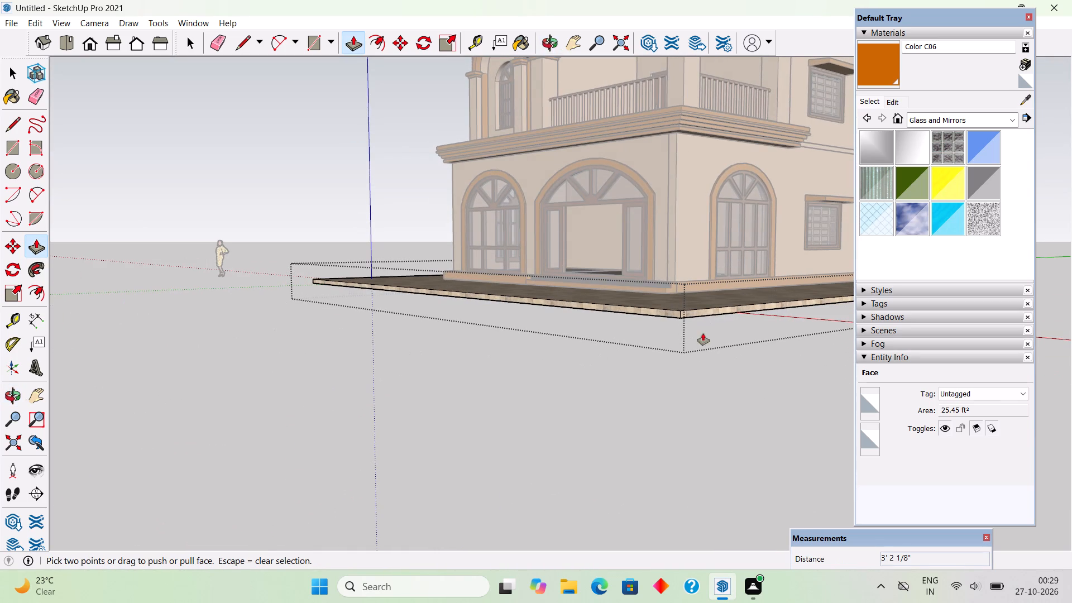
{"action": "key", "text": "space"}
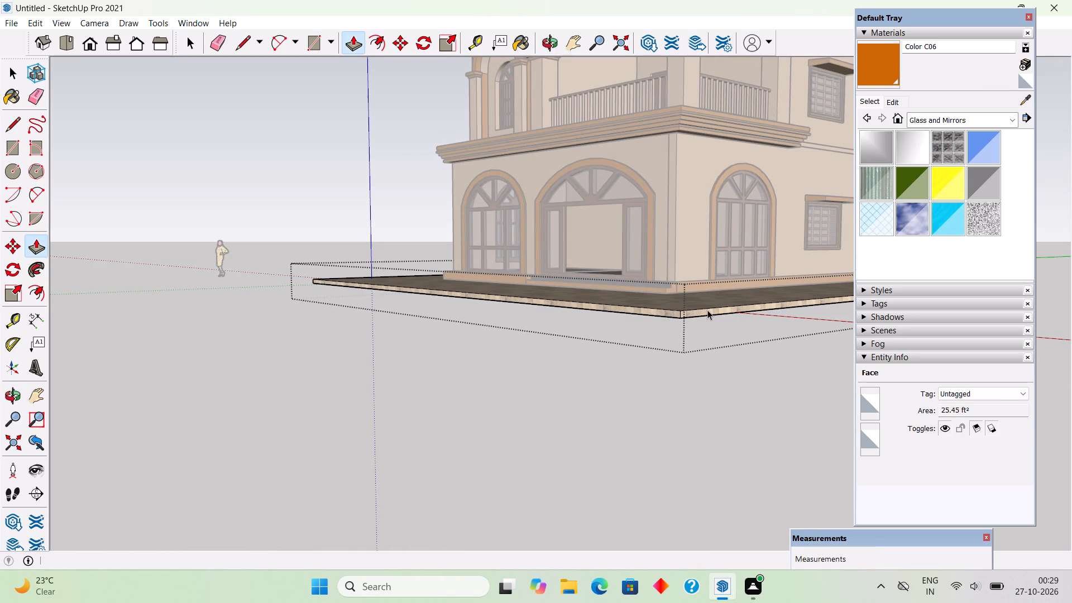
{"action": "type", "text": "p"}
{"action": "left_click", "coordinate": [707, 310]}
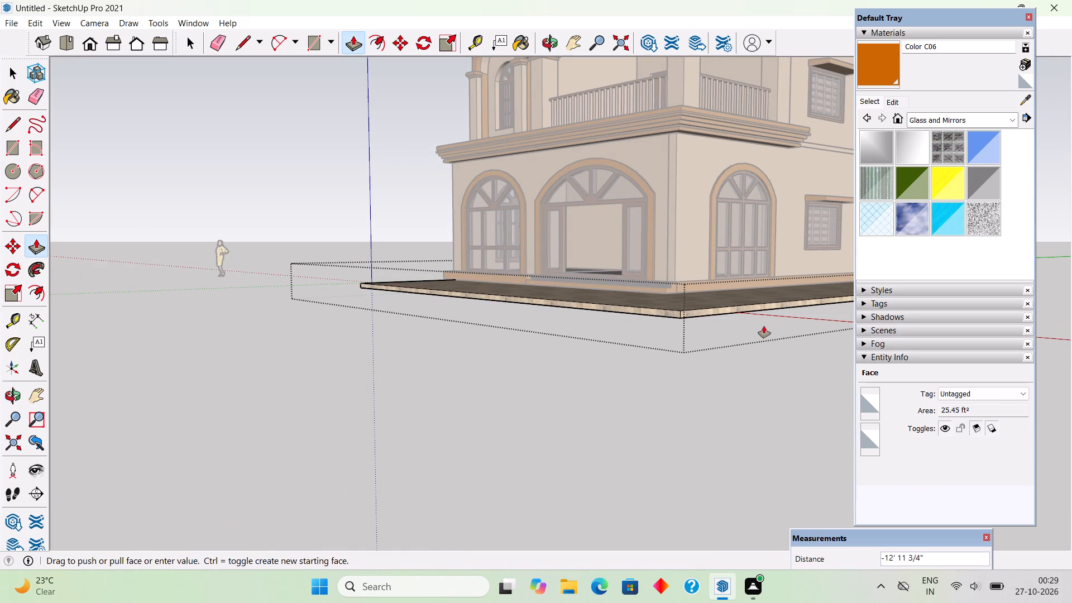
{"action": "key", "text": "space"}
Extend the paved base slab outward about 2' 8 1/2" on the side with the hooded windows, and leave the slab group.
{"action": "left_click", "coordinate": [751, 309]}
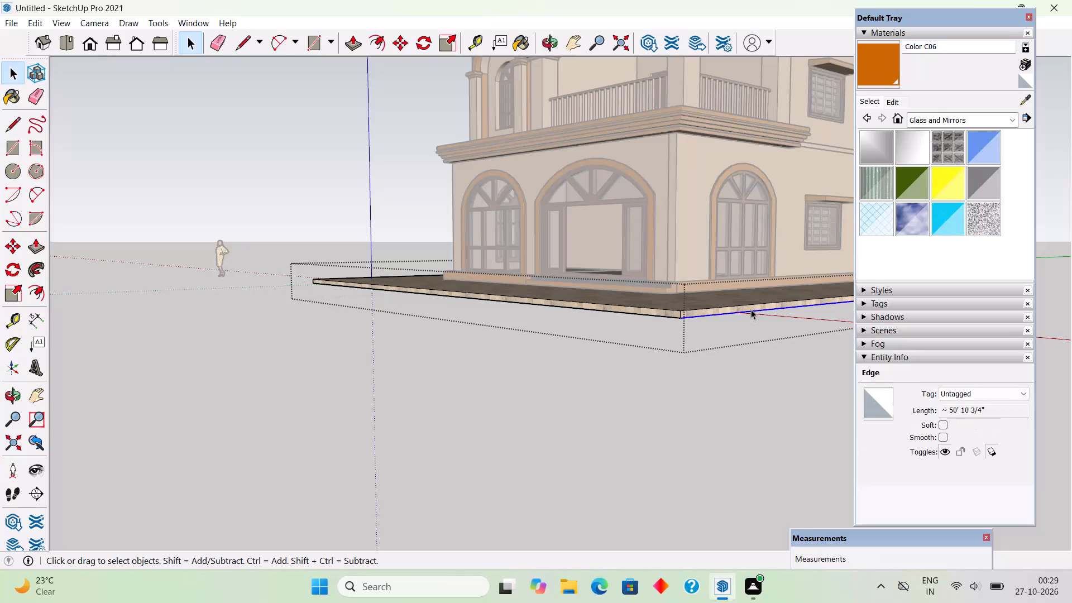
{"action": "scroll", "coordinate": [751, 308], "scroll_direction": "up", "scroll_amount": 5}
{"action": "left_click", "coordinate": [752, 306]}
{"action": "key", "text": "p"}
{"action": "left_click", "coordinate": [752, 306]}
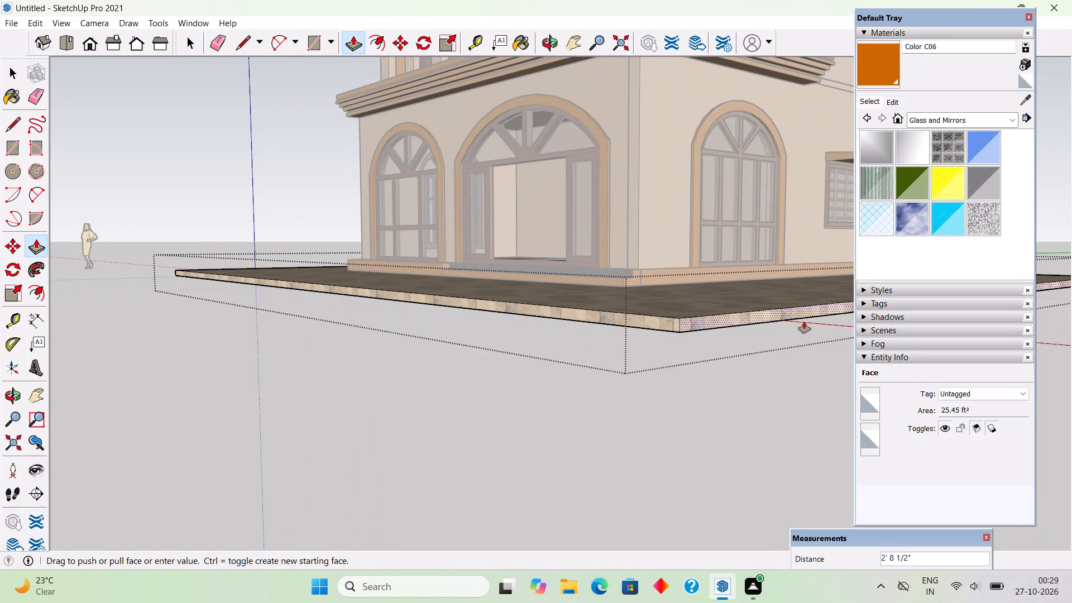
{"action": "left_click", "coordinate": [805, 322]}
{"action": "scroll", "coordinate": [805, 322], "scroll_direction": "down", "scroll_amount": 11}
{"action": "key", "text": "space"}
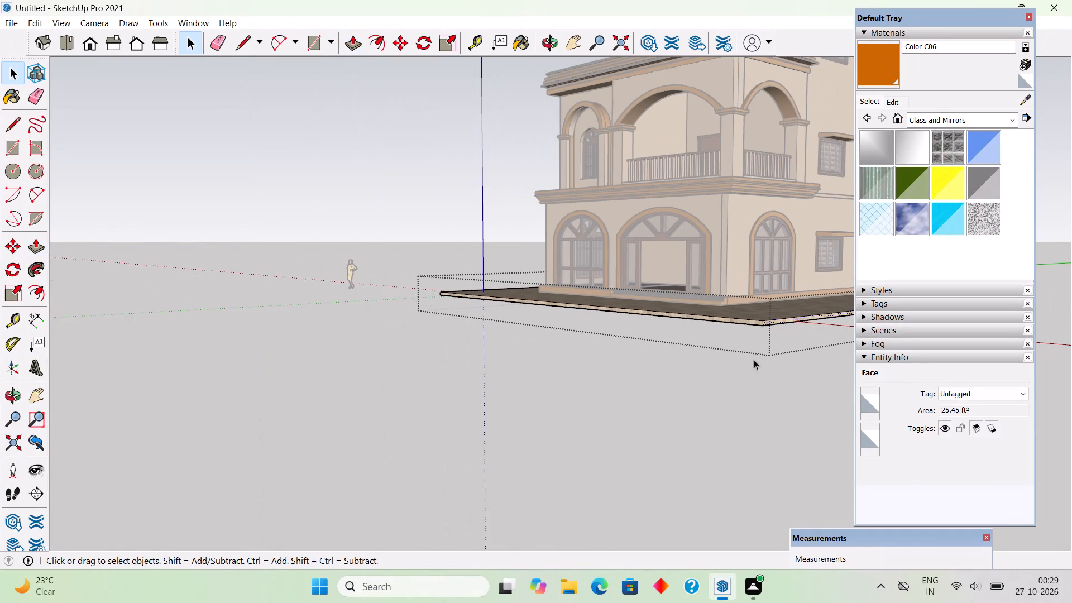
{"action": "middle_click_drag", "start_coordinate": [590, 361], "coordinate": [751, 464]}
{"action": "scroll", "coordinate": [748, 470], "scroll_direction": "down", "scroll_amount": 4}
{"action": "middle_click_drag", "start_coordinate": [519, 358], "coordinate": [697, 417]}
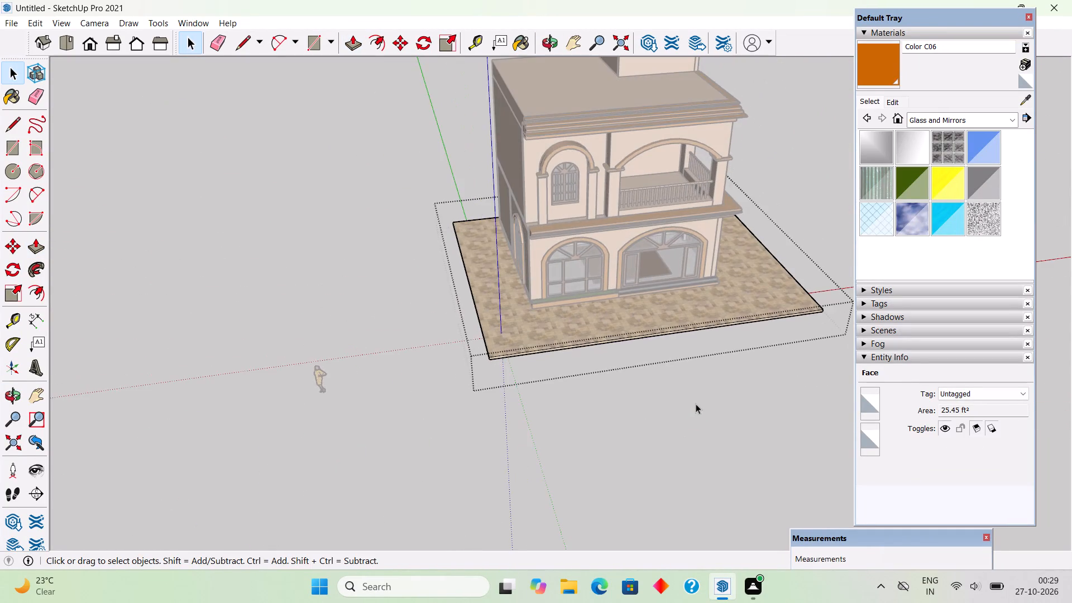
{"action": "left_click", "coordinate": [696, 404]}
Extend the paved base slab outward about 5' 2 5/16" along the rear wall of the house, and leave the slab group.
{"action": "middle_click_drag", "start_coordinate": [433, 283], "coordinate": [889, 331]}
{"action": "middle_click_drag", "start_coordinate": [240, 339], "coordinate": [465, 265]}
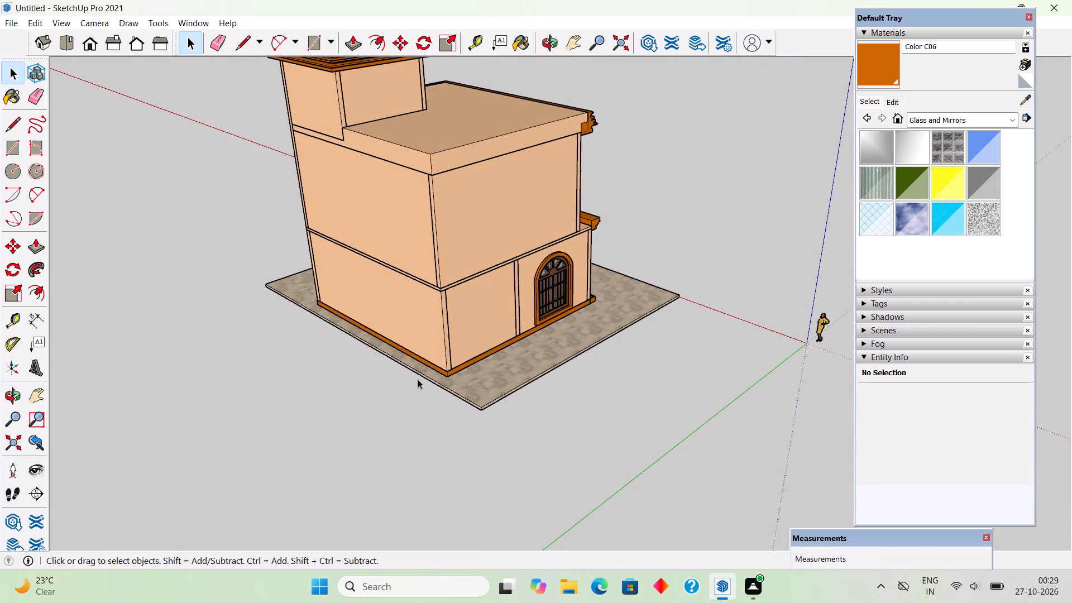
{"action": "scroll", "coordinate": [416, 385], "scroll_direction": "up", "scroll_amount": 5}
{"action": "left_click", "coordinate": [427, 370]}
{"action": "double_click", "coordinate": [427, 370]}
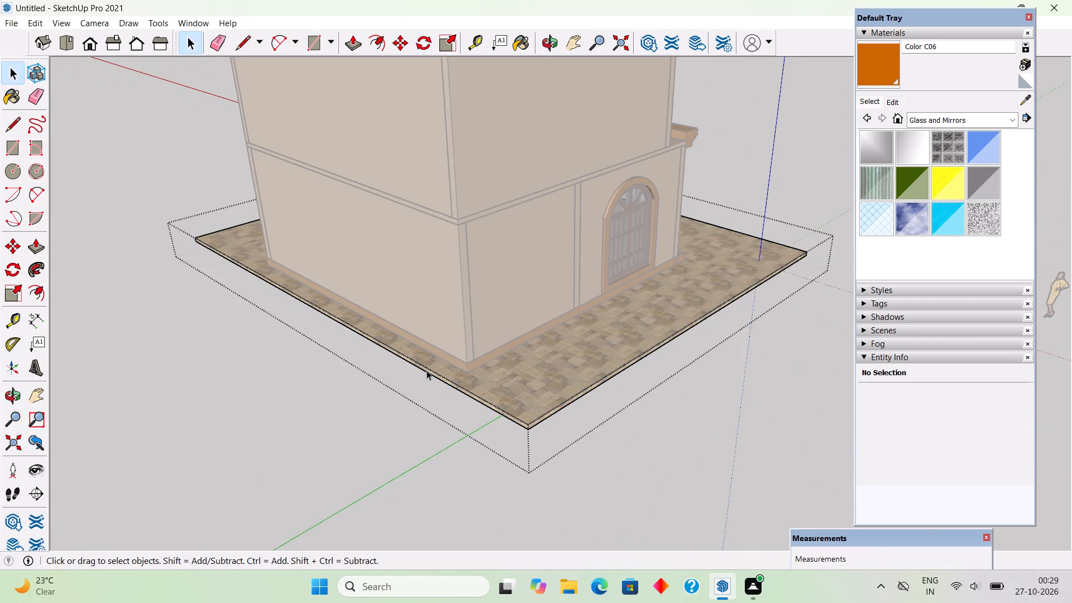
{"action": "left_click", "coordinate": [427, 370]}
{"action": "key", "text": "p"}
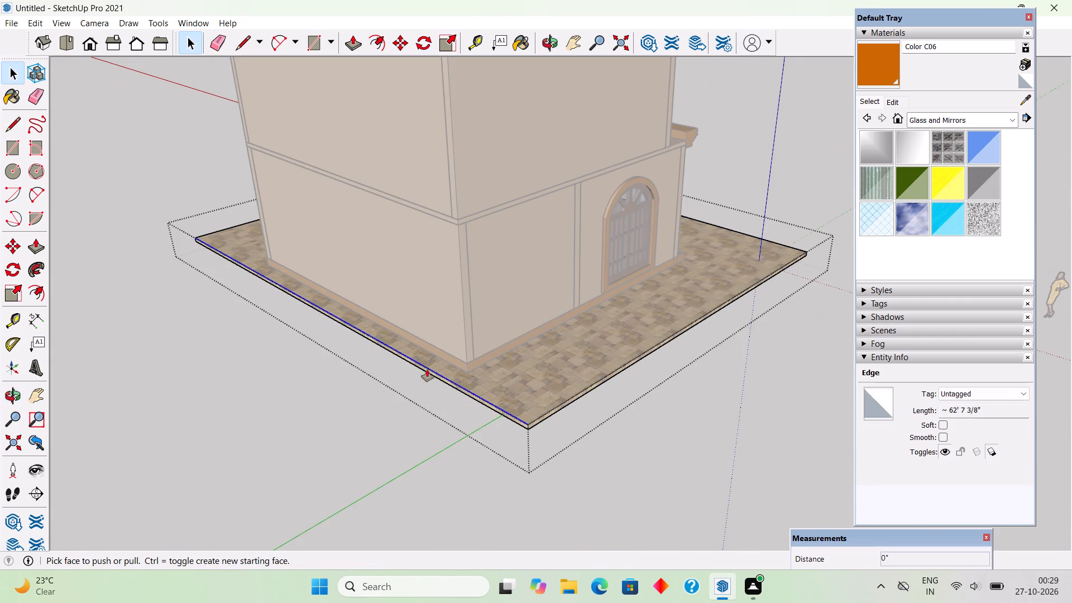
{"action": "scroll", "coordinate": [429, 370], "scroll_direction": "up", "scroll_amount": 5}
{"action": "left_click", "coordinate": [436, 375]}
{"action": "scroll", "coordinate": [362, 404], "scroll_direction": "down", "scroll_amount": 3}
{"action": "left_click", "coordinate": [357, 407]}
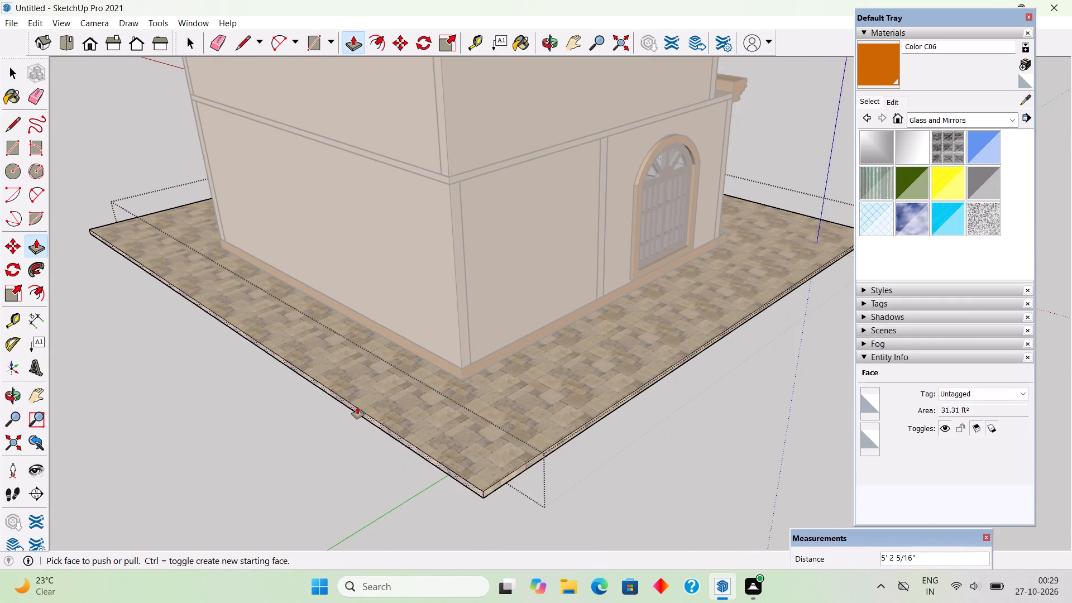
{"action": "key", "text": "space"}
{"action": "left_click", "coordinate": [645, 494]}
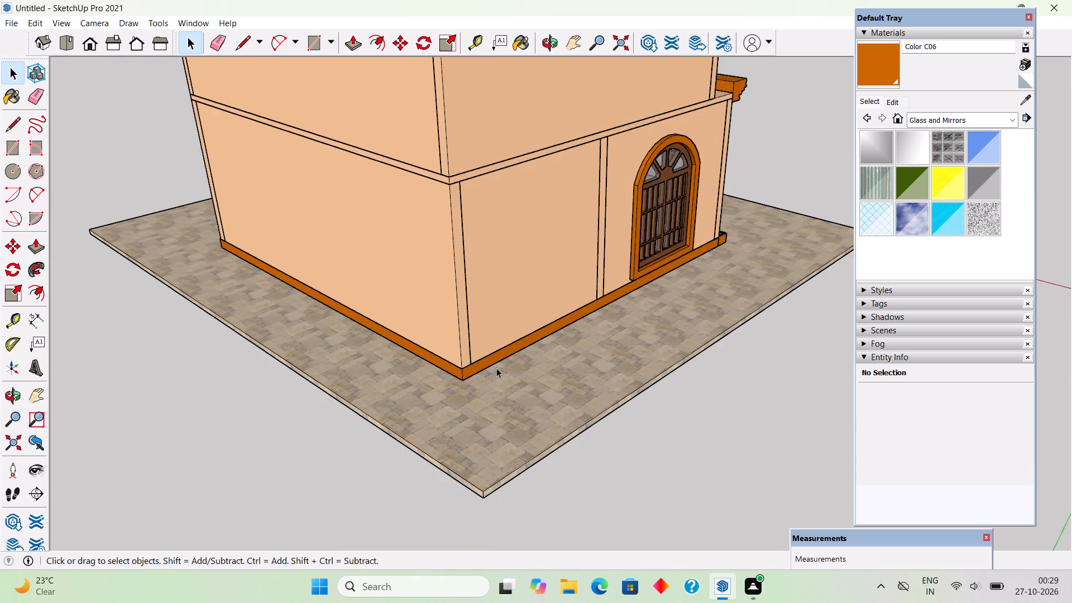
Place guide lines 9" inside the slab's rear edge and its edge on the side with the single arched window.
{"action": "scroll", "coordinate": [494, 366], "scroll_direction": "down", "scroll_amount": 5}
{"action": "middle_click_drag", "start_coordinate": [469, 314], "coordinate": [449, 405]}
{"action": "scroll", "coordinate": [373, 466], "scroll_direction": "up", "scroll_amount": 2}
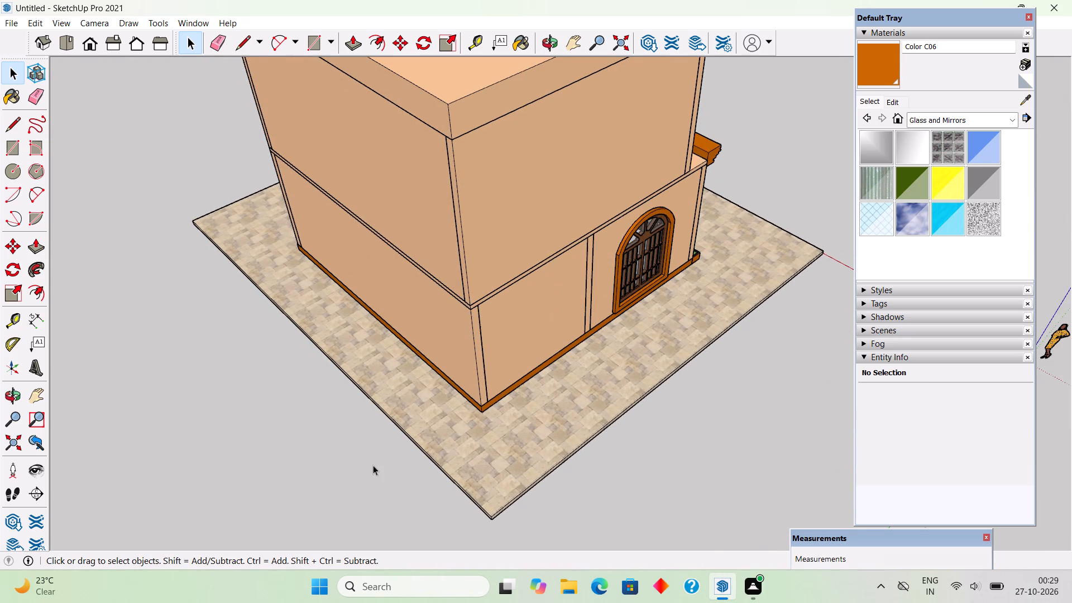
{"action": "key", "text": "t"}
{"action": "left_click", "coordinate": [390, 420]}
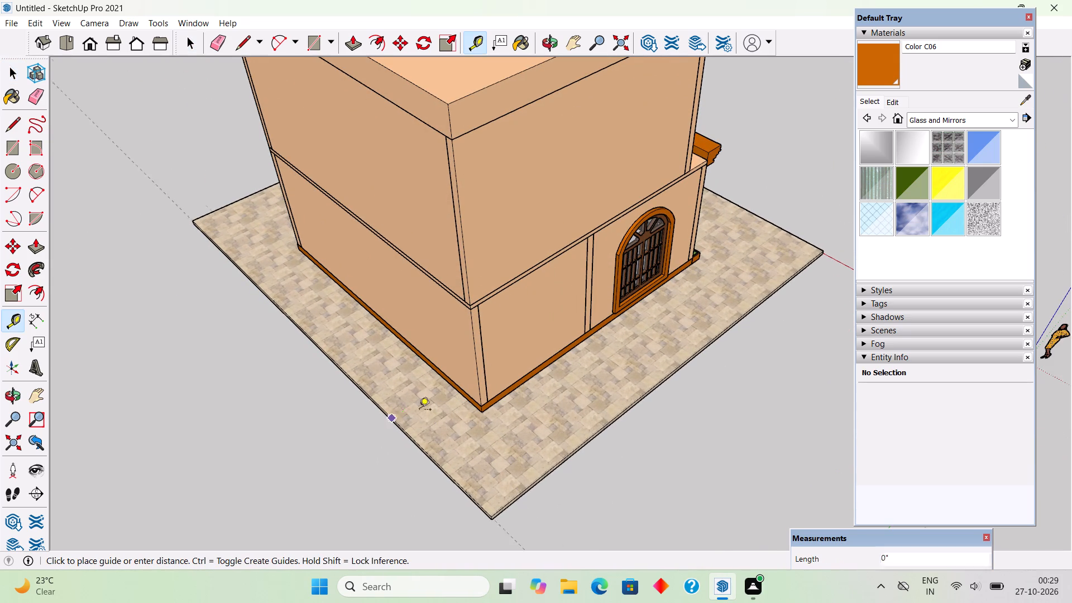
{"action": "key", "text": "9"}
{"action": "key", "text": "shift+quotedbl"}
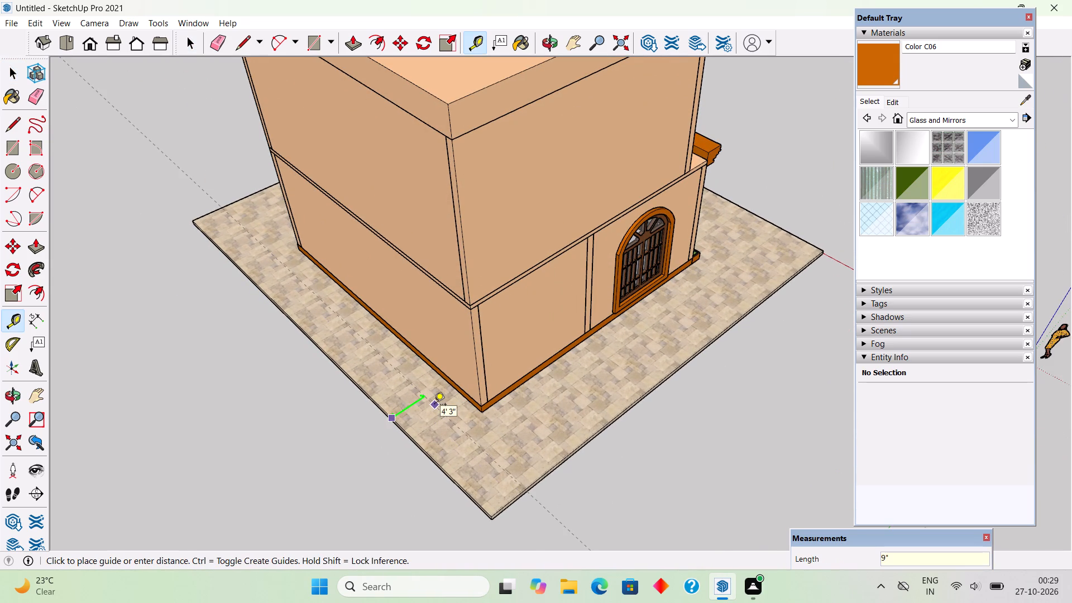
{"action": "key", "text": "Return"}
{"action": "left_click", "coordinate": [570, 454]}
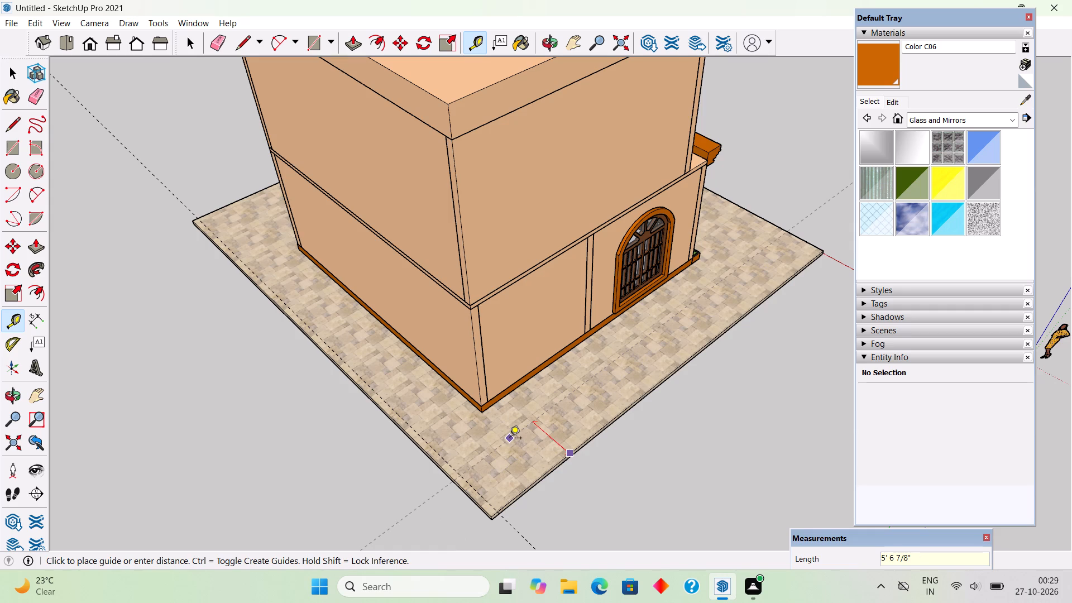
{"action": "key", "text": "9"}
{"action": "key", "text": "shift+quotedbl"}
{"action": "key", "text": "Return"}
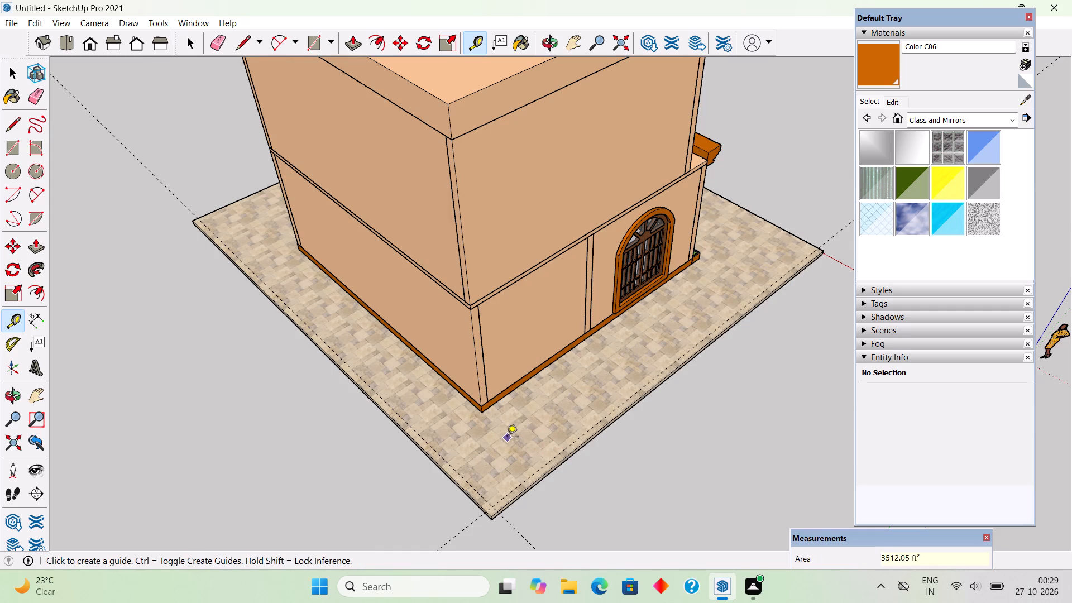
Place a guide line 9" inside the slab's edge on the side with the hooded windows.
{"action": "scroll", "coordinate": [499, 439], "scroll_direction": "down", "scroll_amount": 4}
{"action": "middle_click_drag", "start_coordinate": [336, 440], "coordinate": [746, 423]}
{"action": "scroll", "coordinate": [307, 317], "scroll_direction": "down", "scroll_amount": 5}
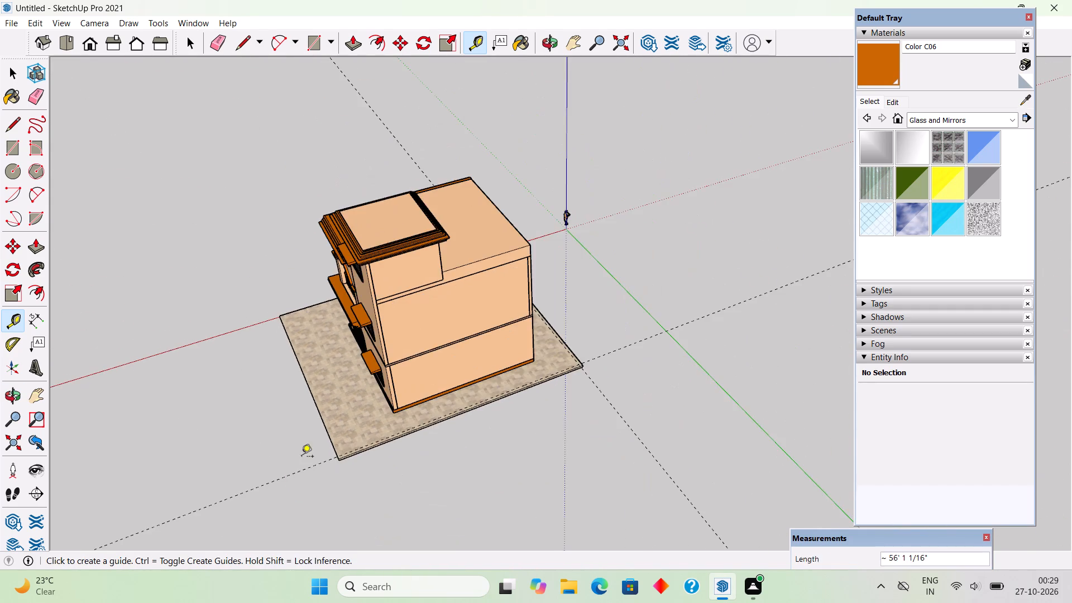
{"action": "scroll", "coordinate": [286, 485], "scroll_direction": "up", "scroll_amount": 11}
{"action": "left_click", "coordinate": [365, 389]}
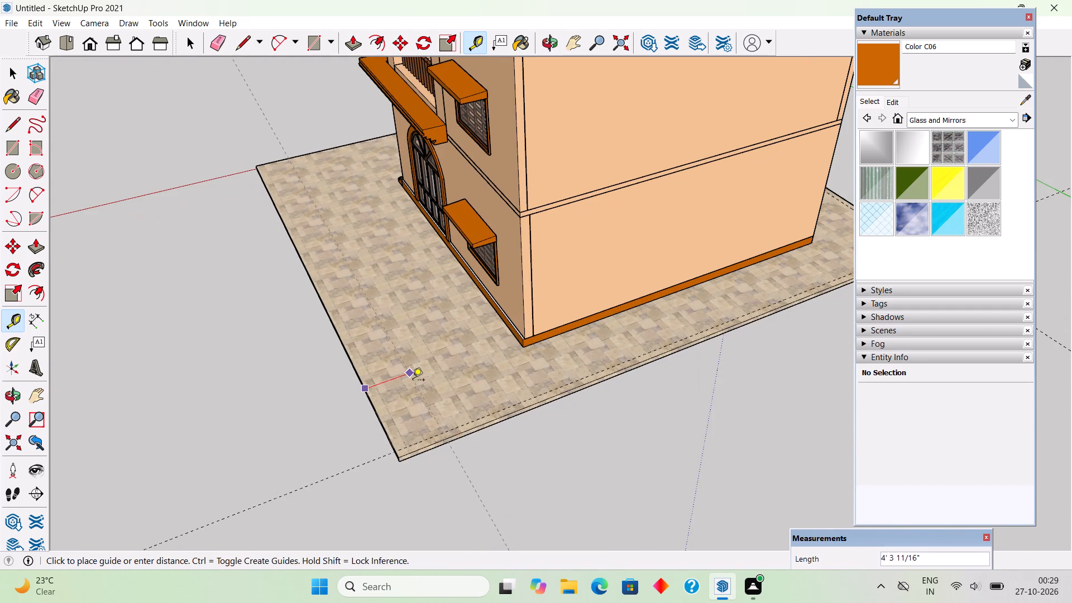
{"action": "type", "text": "9\""}
{"action": "key", "text": "Return"}
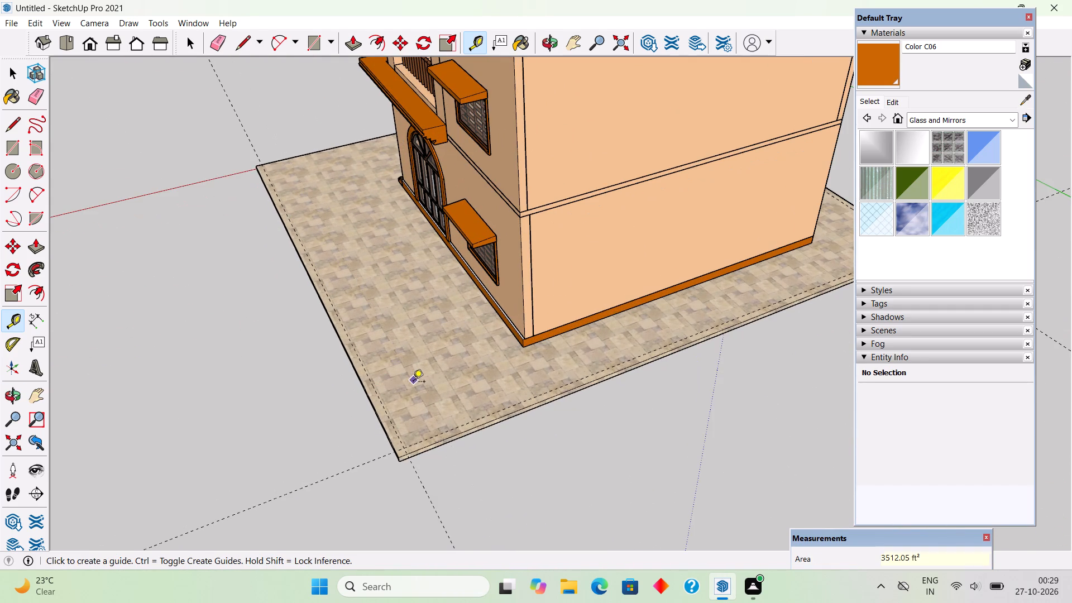
{"action": "key", "text": "space"}
Draw a rectangle about 61' 1 1/8" by 9" along the slab's rear edge, between the two side guide lines.
{"action": "scroll", "coordinate": [417, 479], "scroll_direction": "up", "scroll_amount": 4}
{"action": "key", "text": "r"}
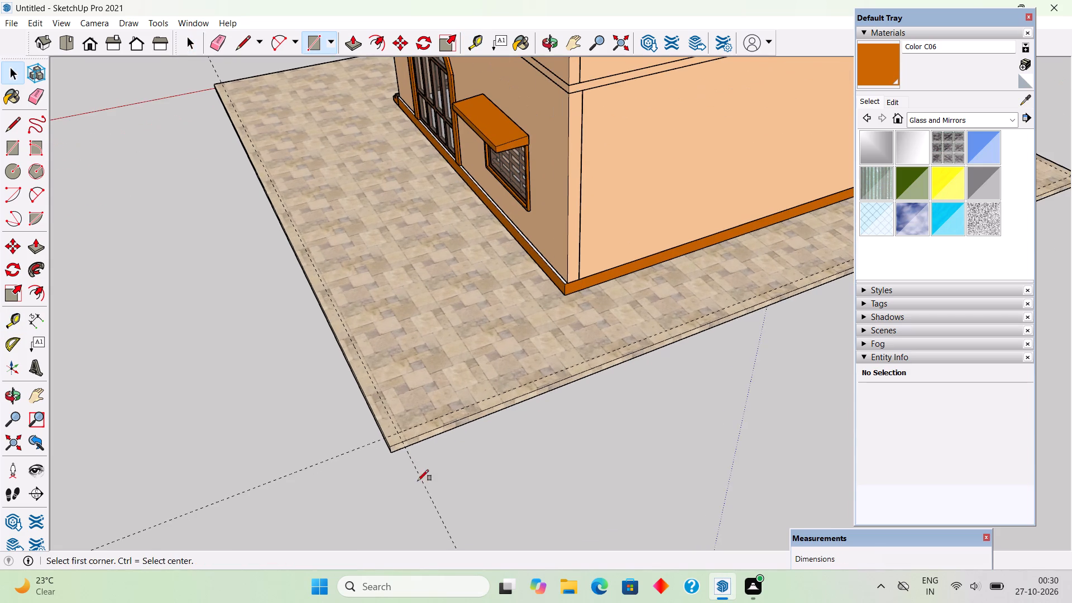
{"action": "middle_click_drag", "start_coordinate": [415, 434], "coordinate": [294, 457]}
{"action": "scroll", "coordinate": [286, 394], "scroll_direction": "up", "scroll_amount": 5}
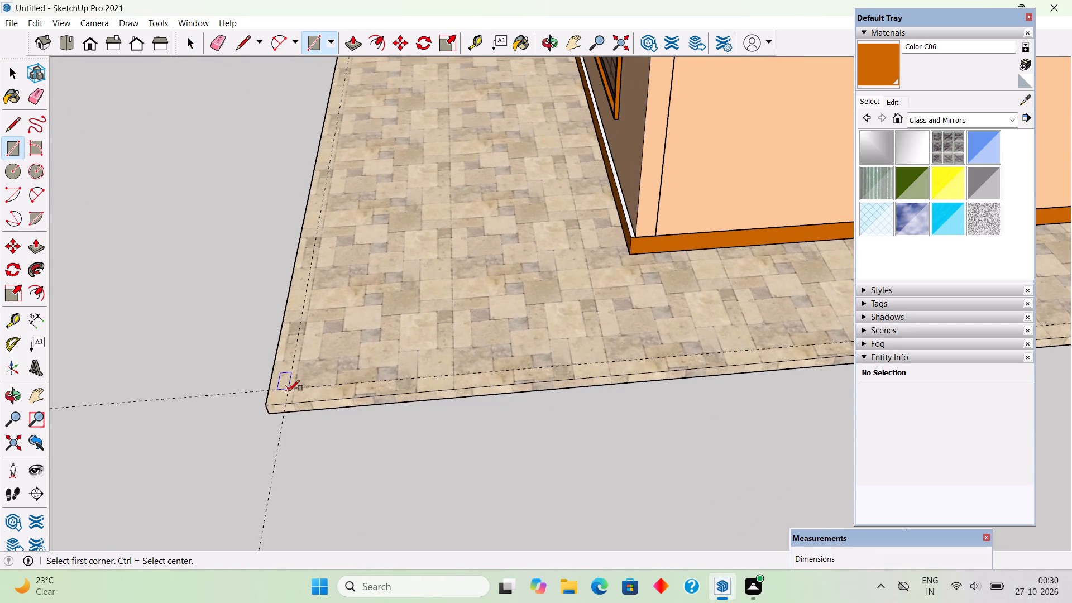
{"action": "left_click", "coordinate": [289, 391]}
{"action": "scroll", "coordinate": [87, 411], "scroll_direction": "down", "scroll_amount": 14}
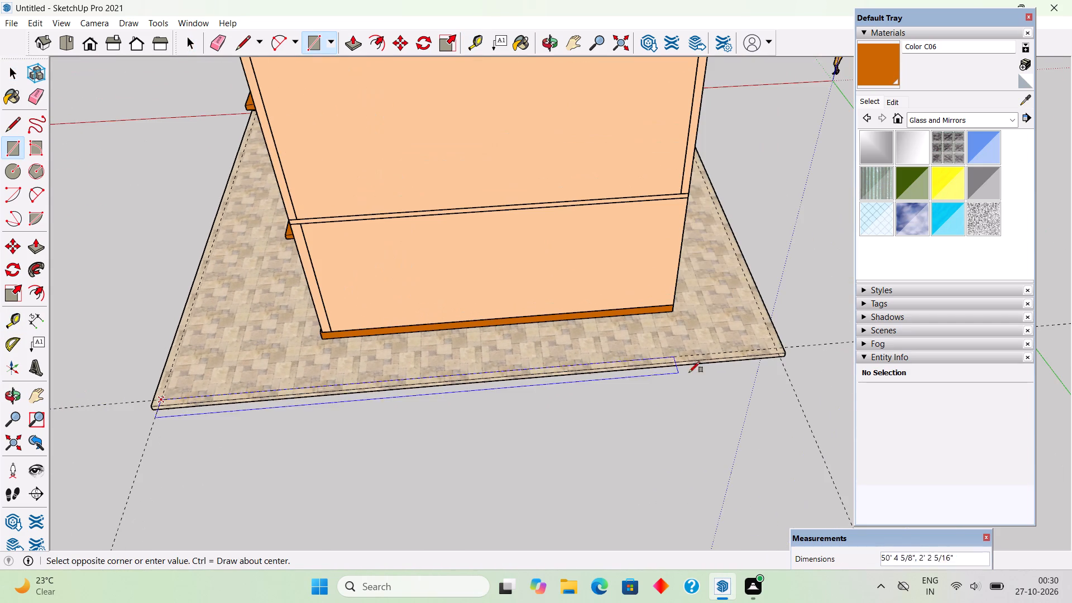
{"action": "scroll", "coordinate": [745, 362], "scroll_direction": "up", "scroll_amount": 4}
{"action": "left_click", "coordinate": [792, 347]}
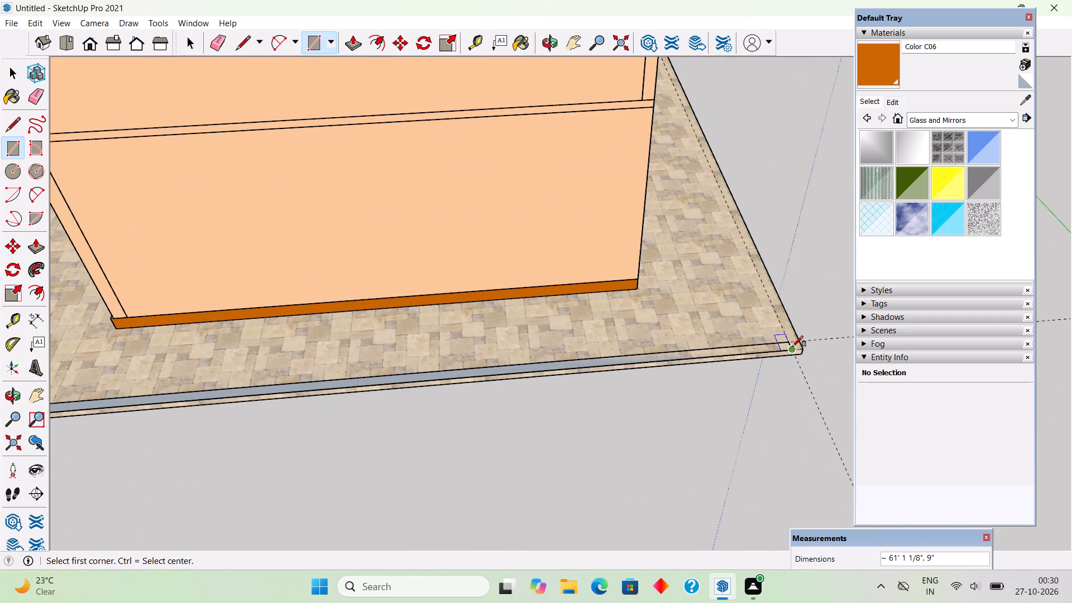
Push/Pull the rear strip up 5' and a further 4' to form a boundary wall.
{"action": "key", "text": "p"}
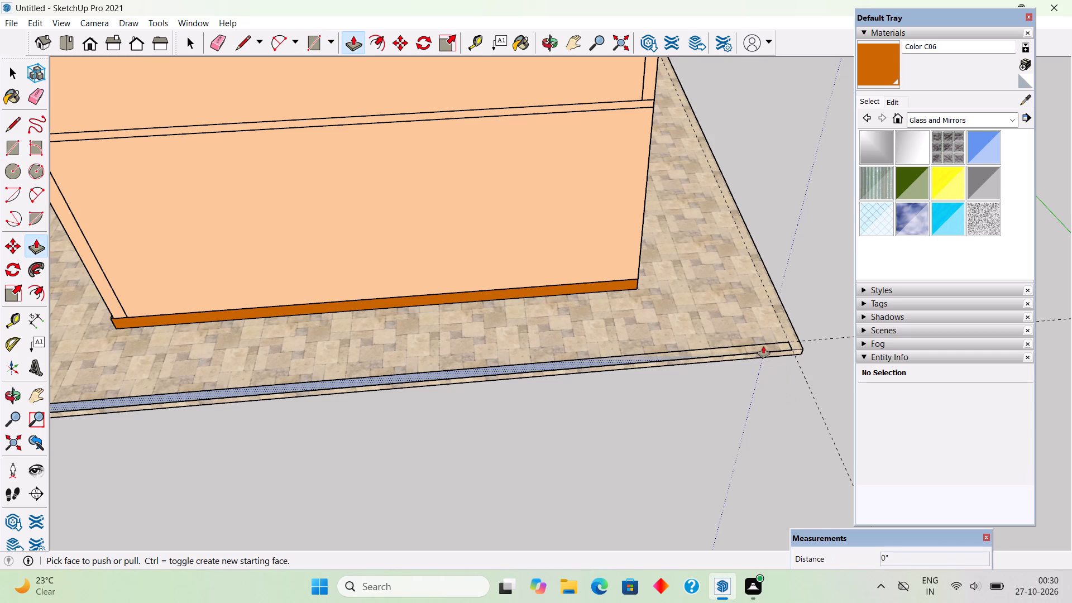
{"action": "left_click", "coordinate": [764, 346]}
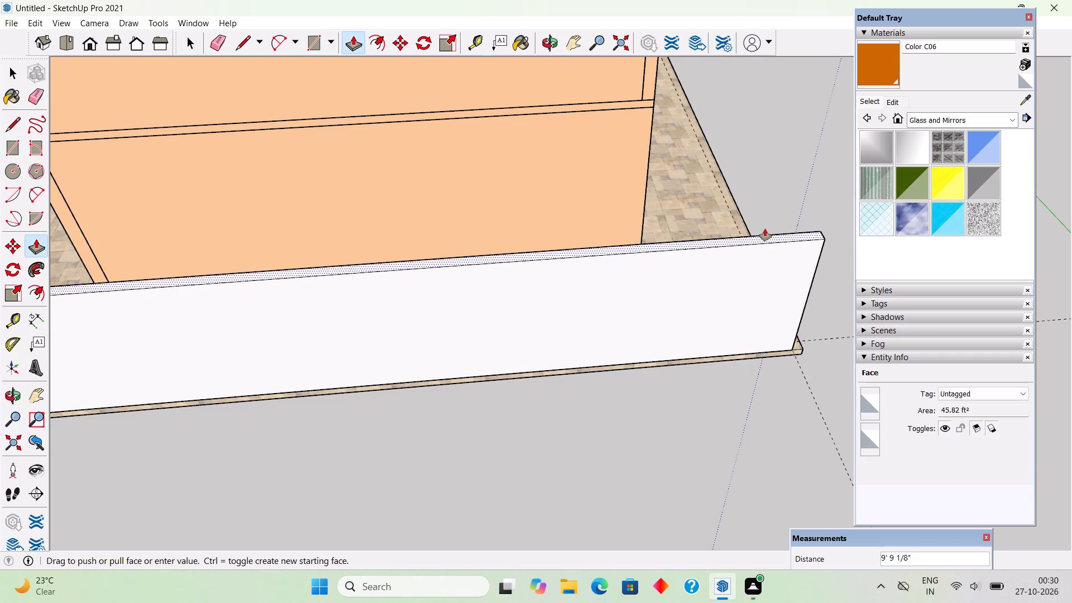
{"action": "type", "text": "5'"}
{"action": "key", "text": "Return"}
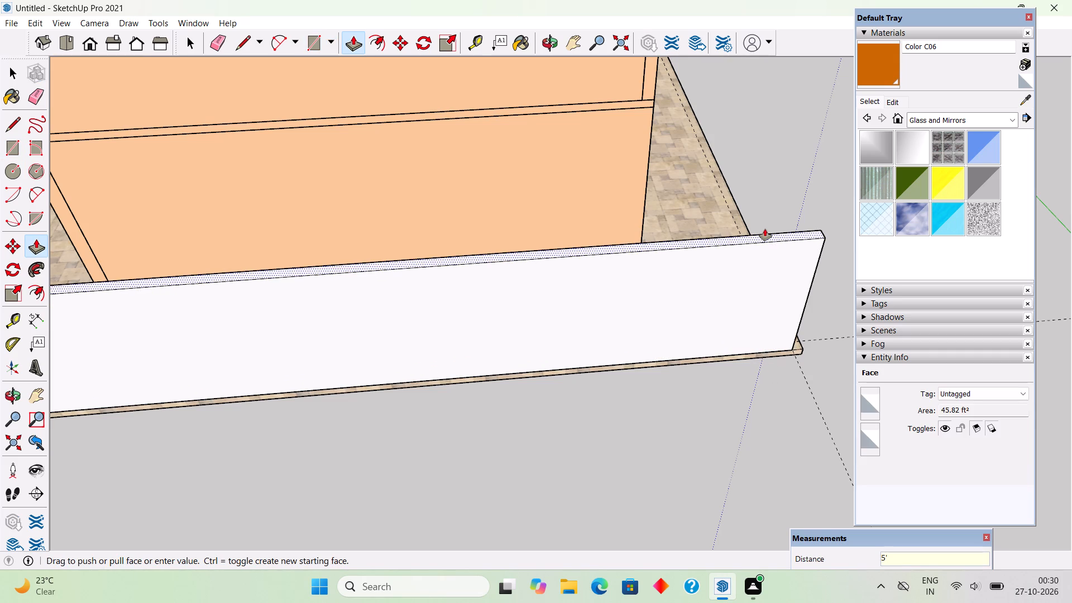
{"action": "left_click", "coordinate": [748, 295]}
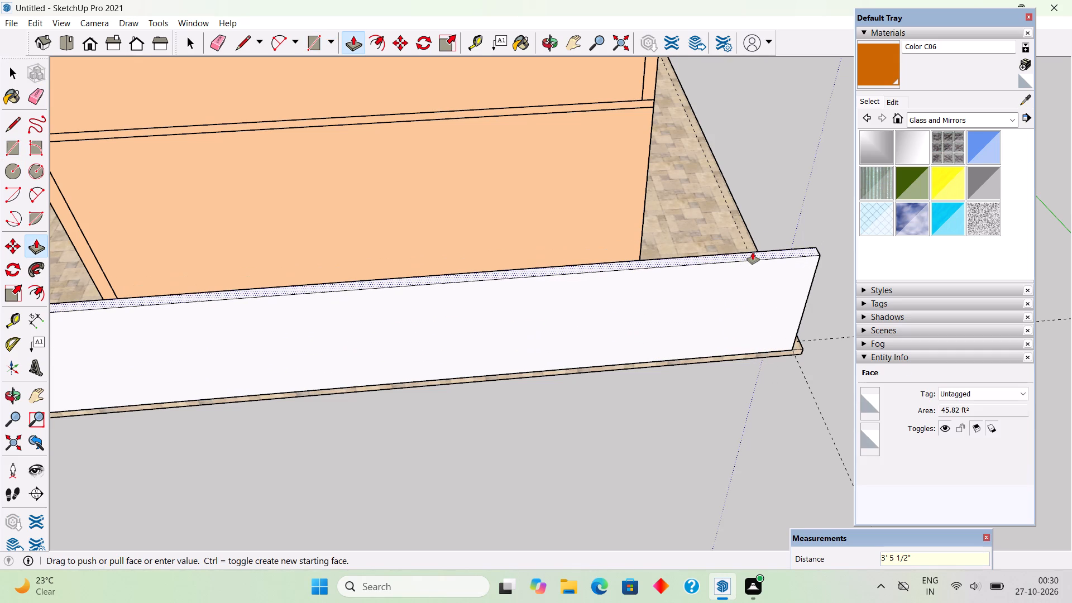
{"action": "type", "text": "4'"}
{"action": "key", "text": "Return"}
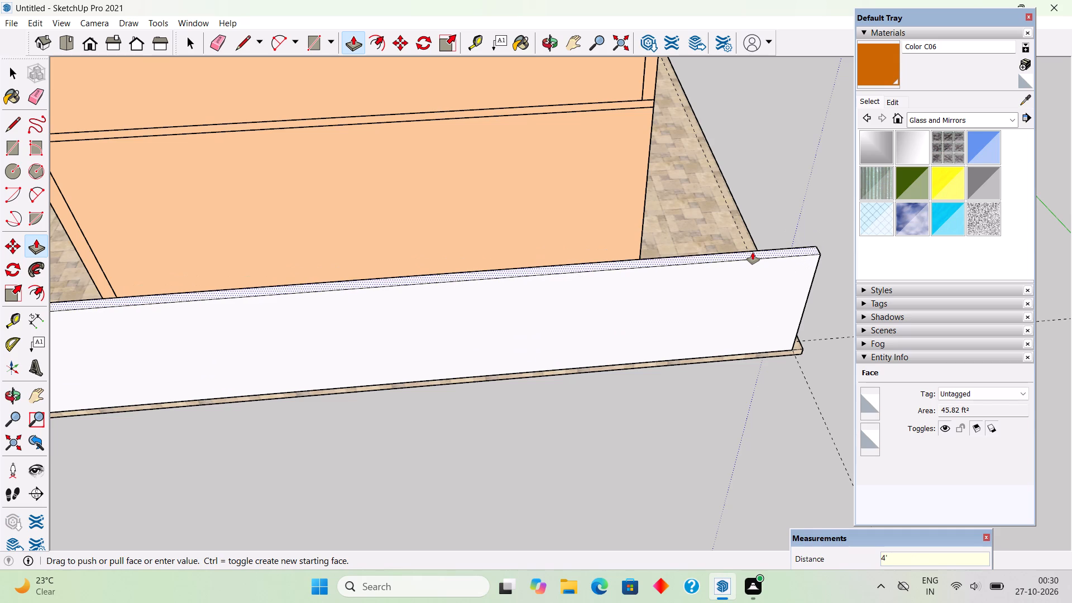
Make the whole rear boundary wall a group.
{"action": "key", "text": "space"}
{"action": "triple_click", "coordinate": [750, 261]}
{"action": "right_click", "coordinate": [750, 261]}
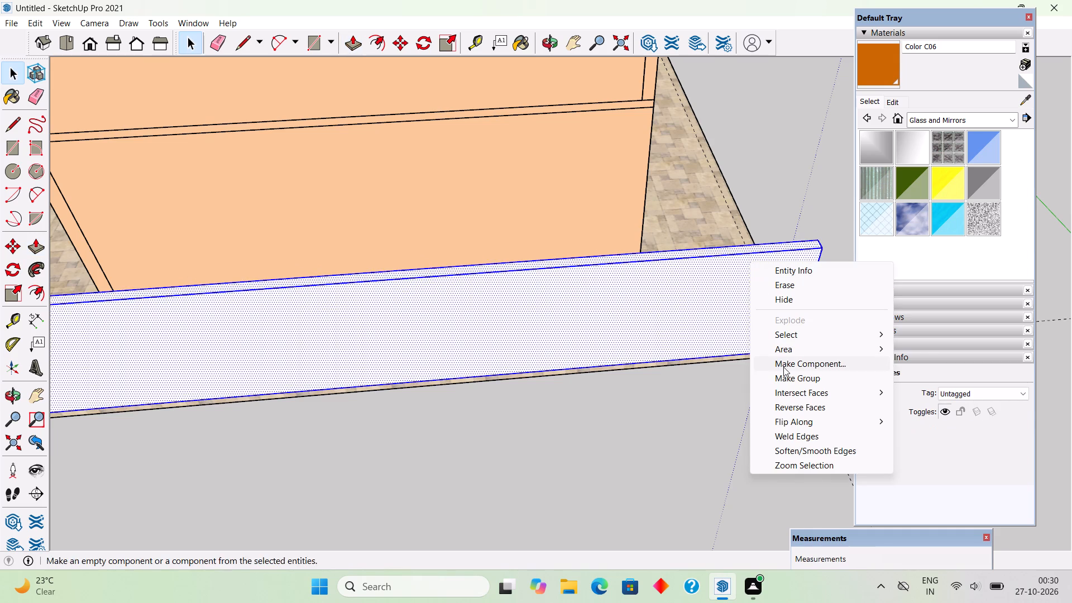
{"action": "left_click", "coordinate": [785, 375]}
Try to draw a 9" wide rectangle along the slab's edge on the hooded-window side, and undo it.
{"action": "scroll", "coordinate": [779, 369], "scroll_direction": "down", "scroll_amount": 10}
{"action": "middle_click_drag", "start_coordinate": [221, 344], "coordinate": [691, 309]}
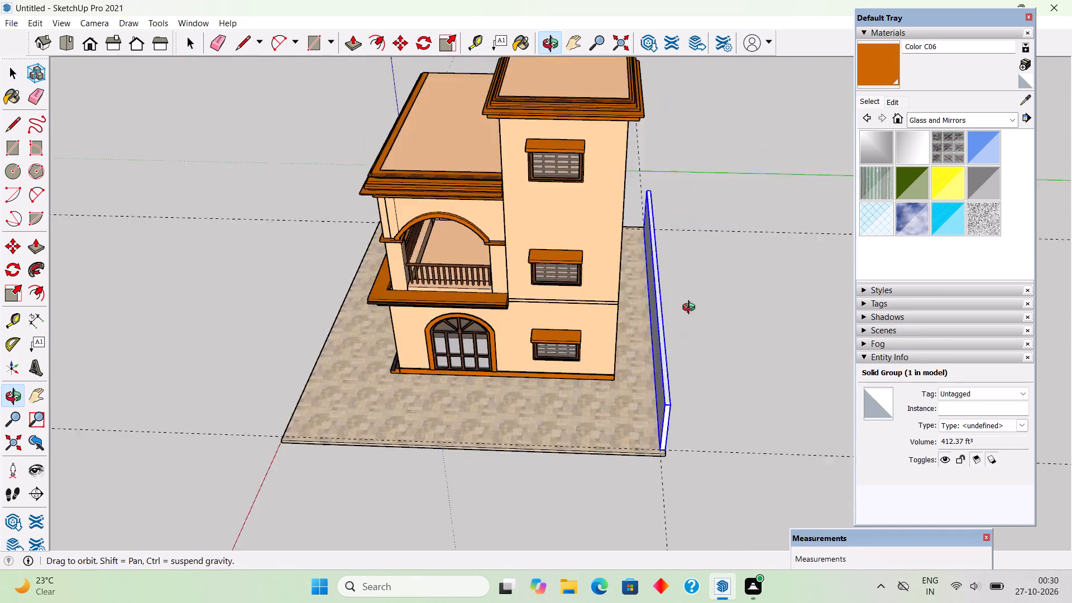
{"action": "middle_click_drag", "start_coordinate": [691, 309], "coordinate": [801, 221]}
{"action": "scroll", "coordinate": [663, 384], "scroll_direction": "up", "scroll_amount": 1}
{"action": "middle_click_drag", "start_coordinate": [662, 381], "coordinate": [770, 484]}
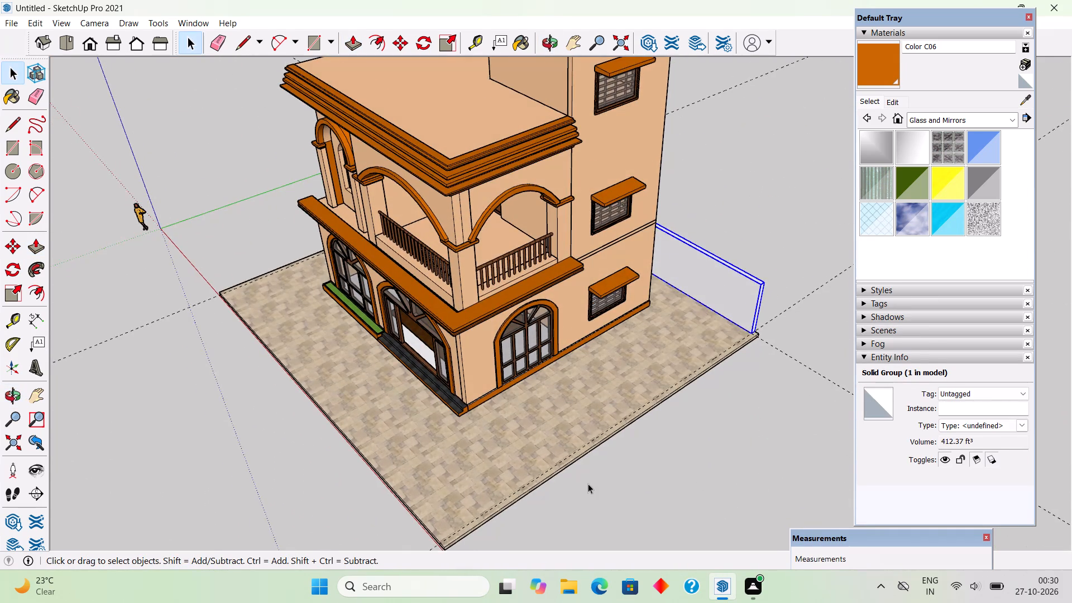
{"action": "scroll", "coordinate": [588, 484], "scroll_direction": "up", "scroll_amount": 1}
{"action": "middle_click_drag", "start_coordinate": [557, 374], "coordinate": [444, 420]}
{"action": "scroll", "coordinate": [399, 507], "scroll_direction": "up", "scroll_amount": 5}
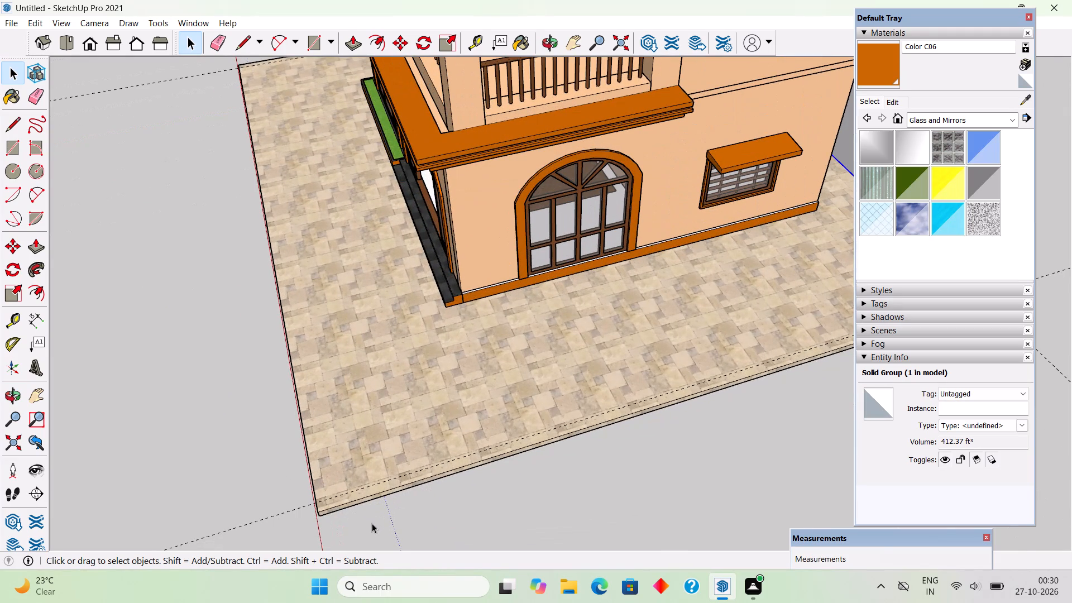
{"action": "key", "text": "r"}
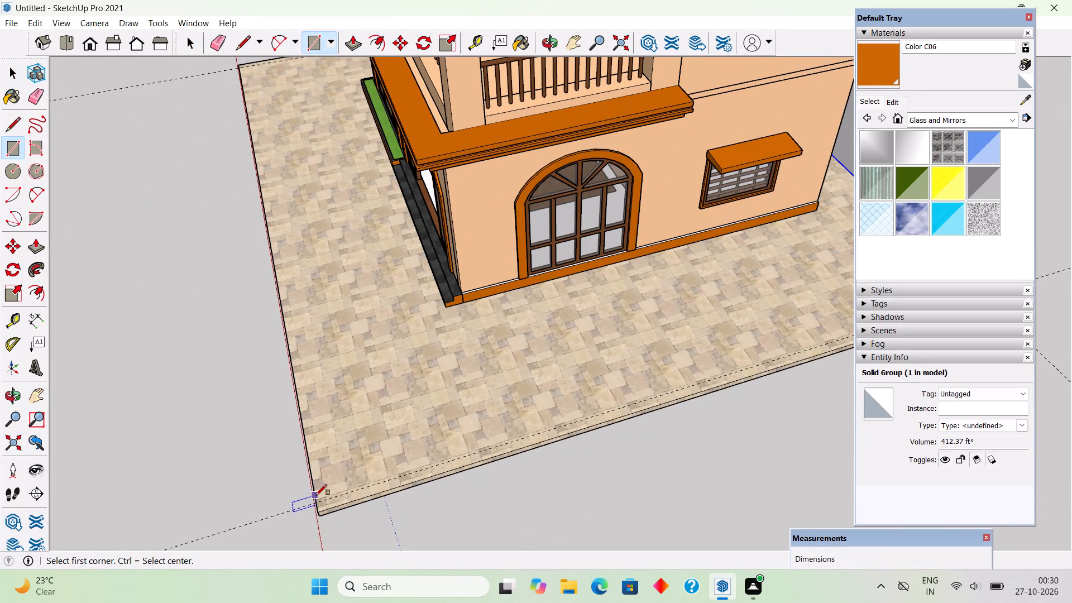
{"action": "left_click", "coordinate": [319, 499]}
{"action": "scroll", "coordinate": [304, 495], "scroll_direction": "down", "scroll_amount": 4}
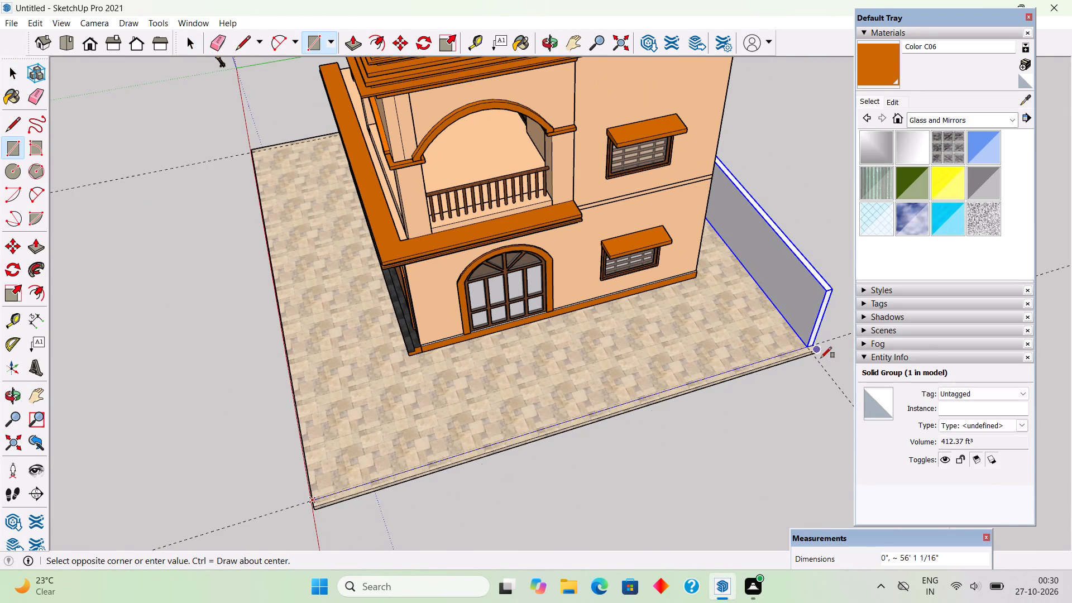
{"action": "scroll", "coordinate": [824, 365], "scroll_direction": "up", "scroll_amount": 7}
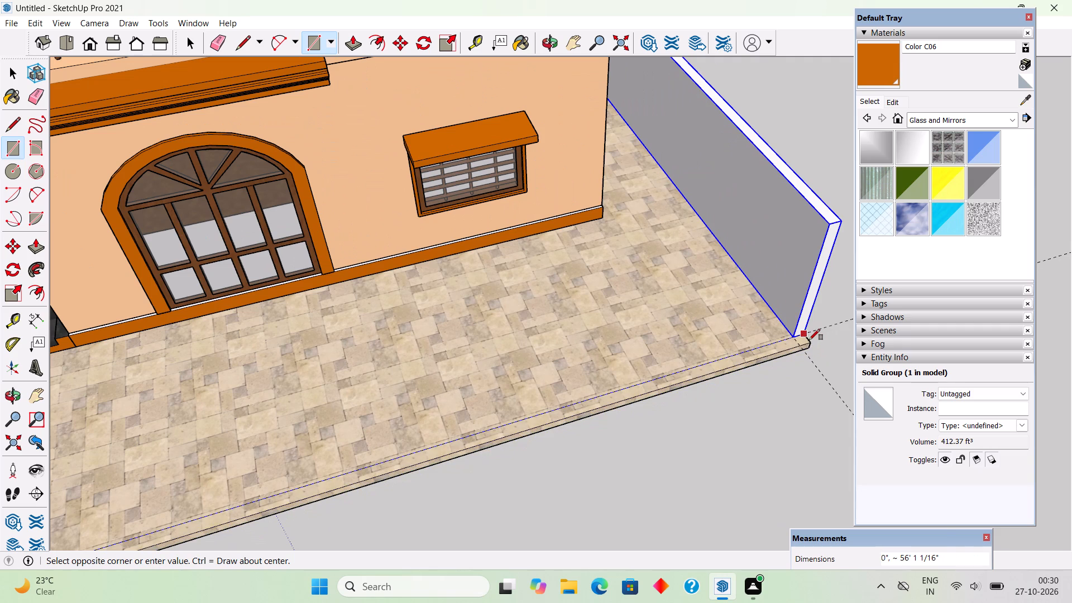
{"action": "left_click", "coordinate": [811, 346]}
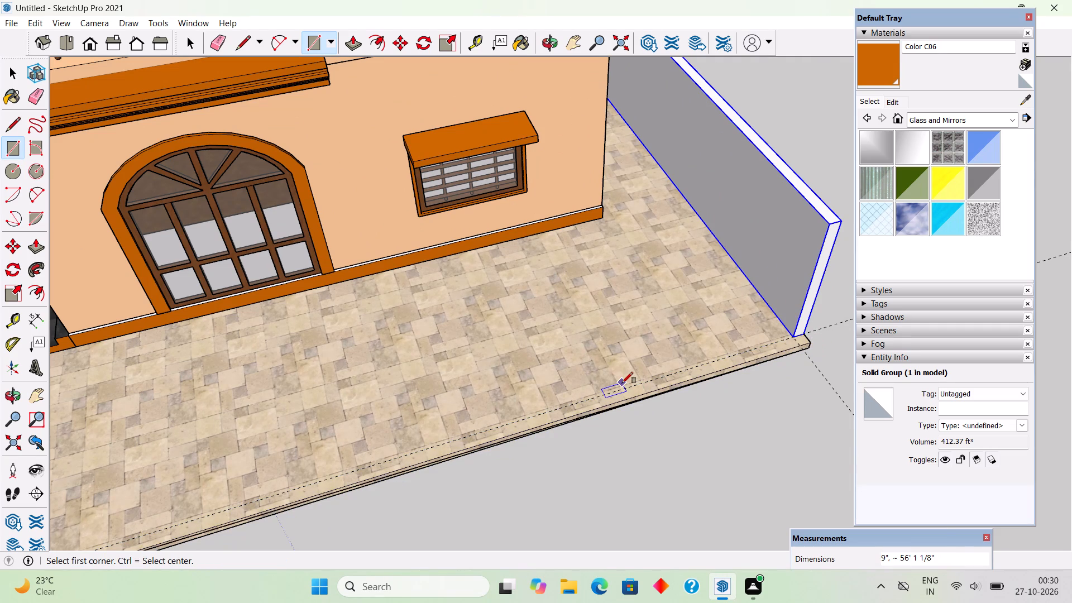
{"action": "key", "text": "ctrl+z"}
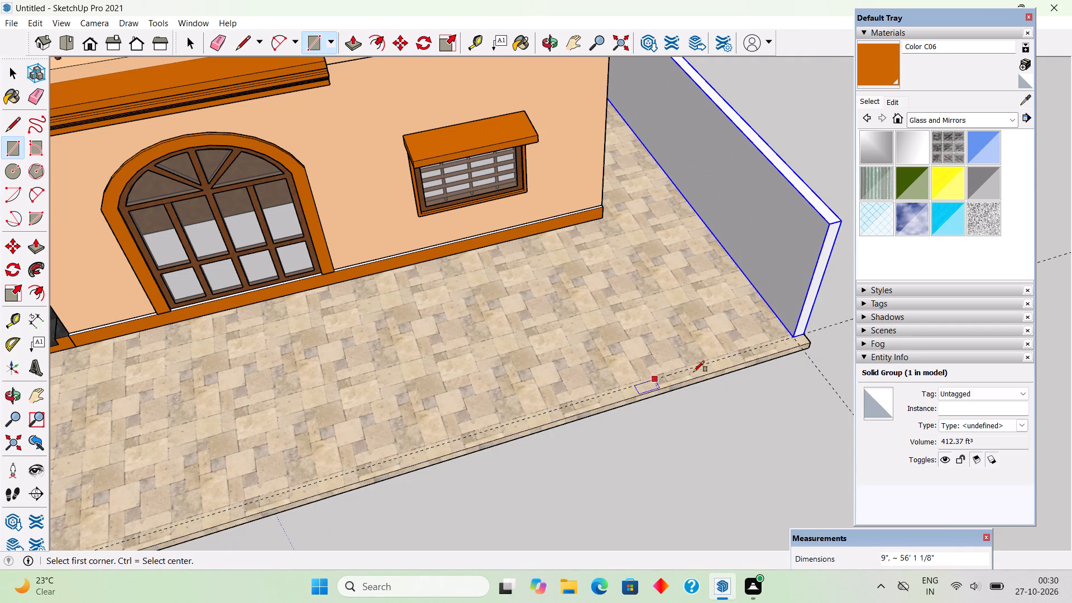
Draw a rectangle about 56' 1 1/16" by 9" along the slab's hooded-window side, from the front edge to the rear wall.
{"action": "scroll", "coordinate": [816, 332], "scroll_direction": "down", "scroll_amount": 5}
{"action": "scroll", "coordinate": [184, 528], "scroll_direction": "up", "scroll_amount": 4}
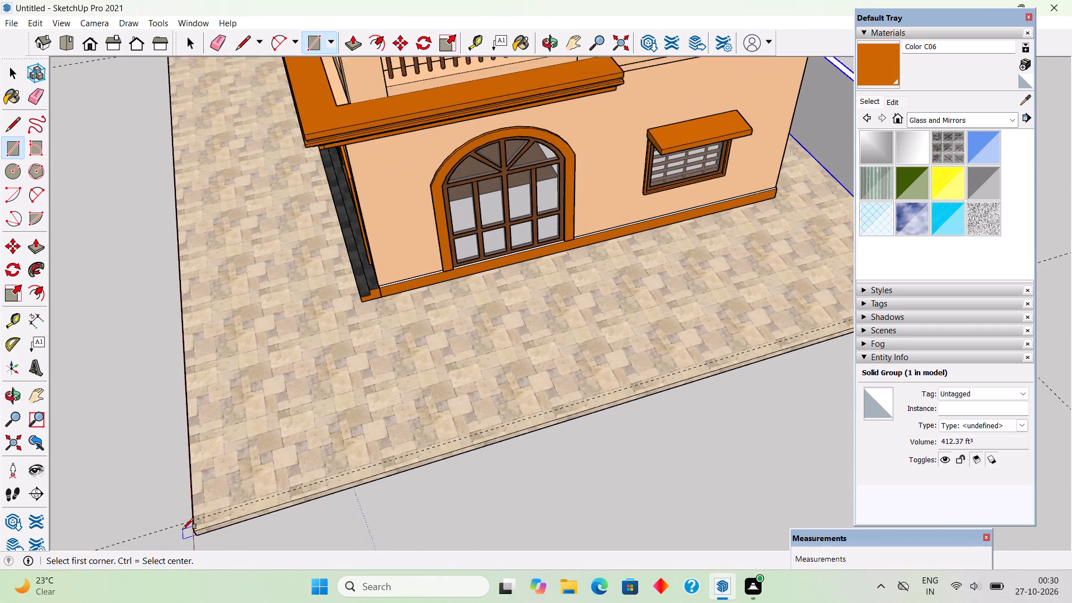
{"action": "left_click", "coordinate": [194, 516]}
{"action": "scroll", "coordinate": [394, 457], "scroll_direction": "down", "scroll_amount": 6}
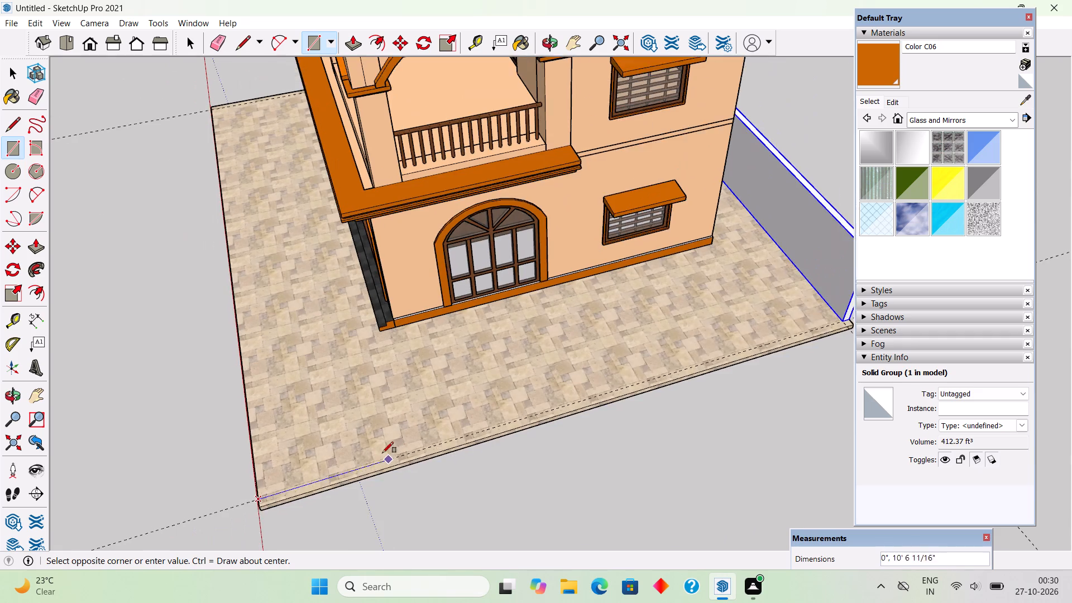
{"action": "scroll", "coordinate": [382, 453], "scroll_direction": "down", "scroll_amount": 3}
{"action": "scroll", "coordinate": [685, 380], "scroll_direction": "up", "scroll_amount": 9}
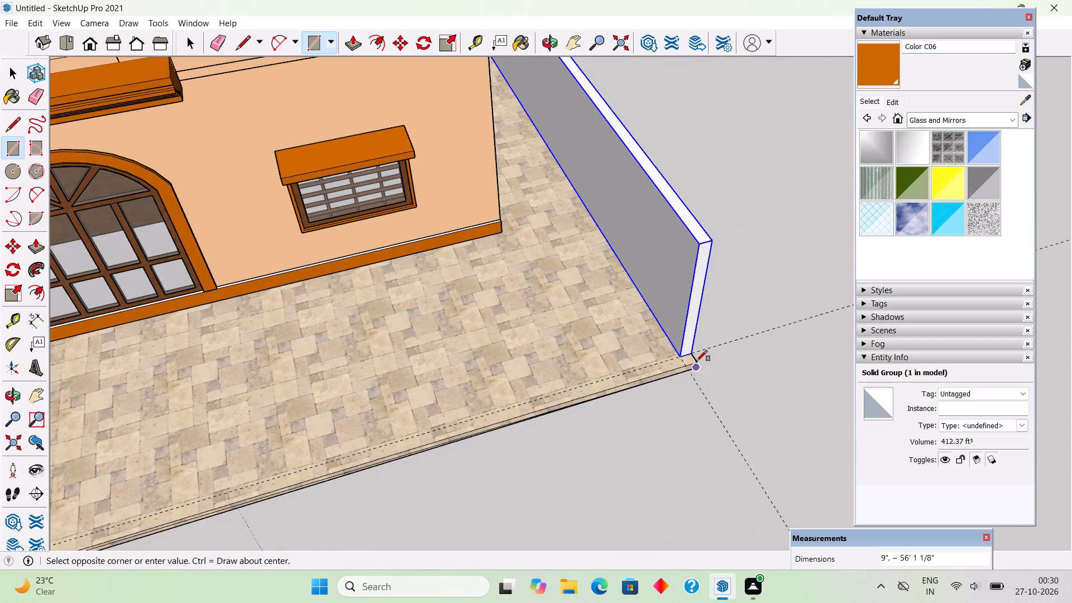
{"action": "scroll", "coordinate": [696, 361], "scroll_direction": "up", "scroll_amount": 9}
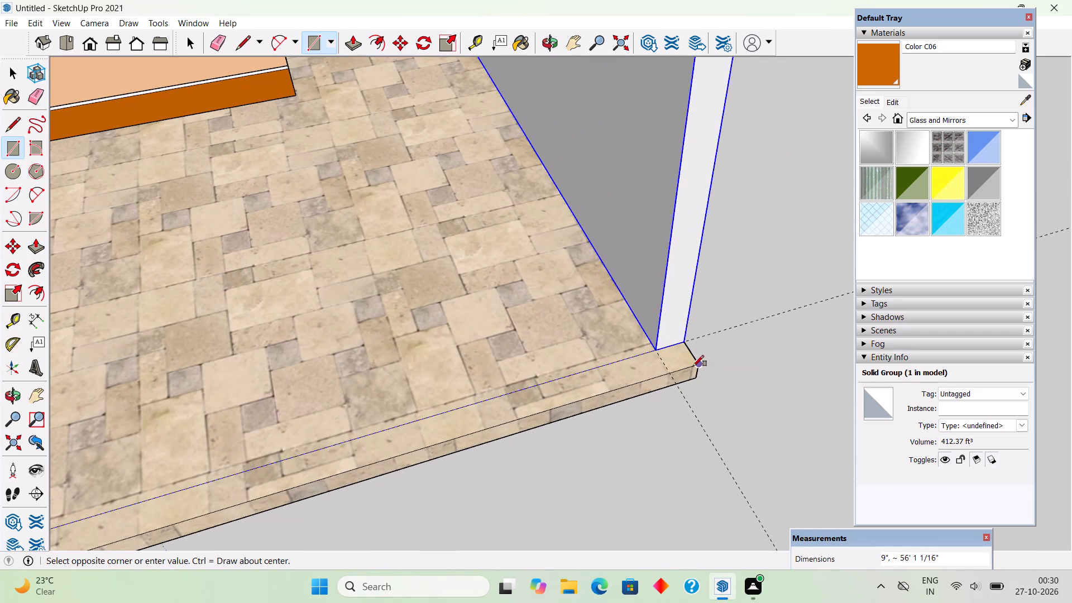
{"action": "left_click", "coordinate": [700, 364]}
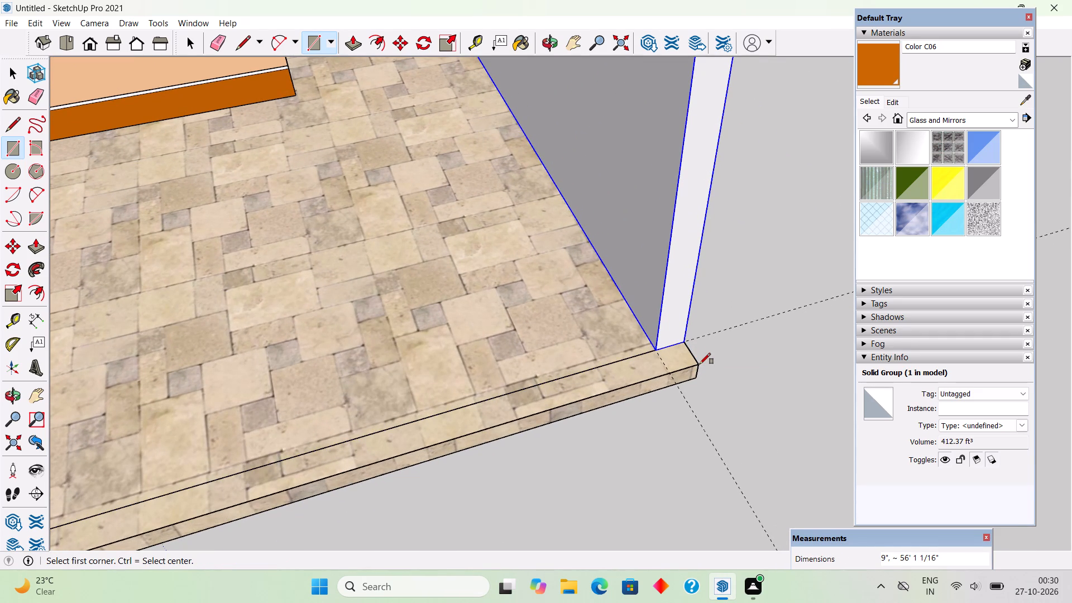
Push/Pull the strip on the hooded-window side up to the top of the rear boundary wall.
{"action": "key", "text": "p"}
{"action": "left_click", "coordinate": [690, 357]}
{"action": "scroll", "coordinate": [685, 323], "scroll_direction": "down", "scroll_amount": 5}
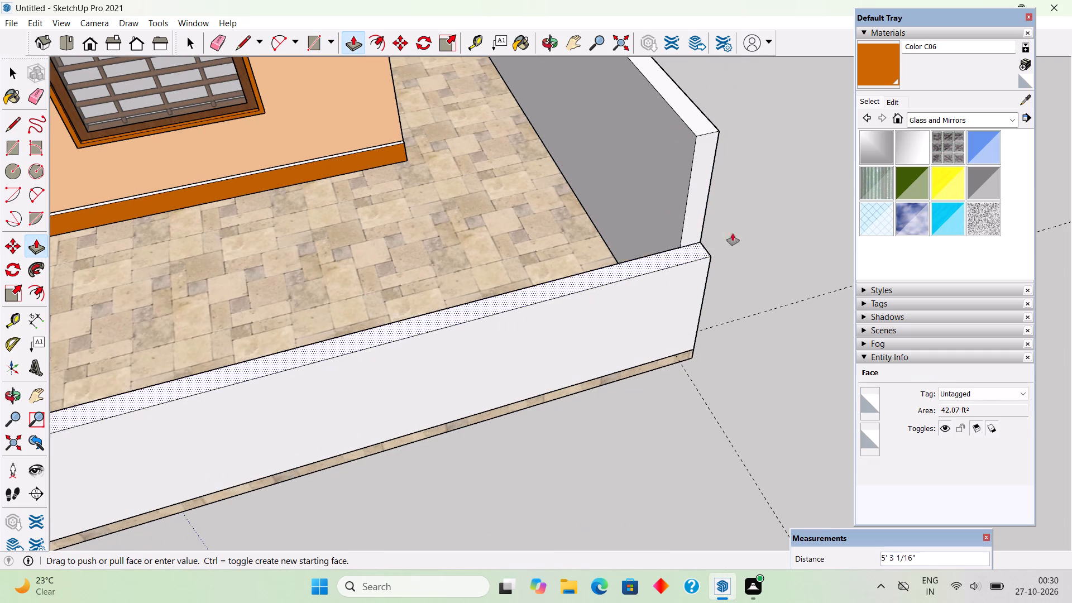
{"action": "left_click", "coordinate": [710, 132]}
{"action": "key", "text": "space"}
Make the whole boundary wall on the hooded-window side a group.
{"action": "scroll", "coordinate": [704, 386], "scroll_direction": "down", "scroll_amount": 4}
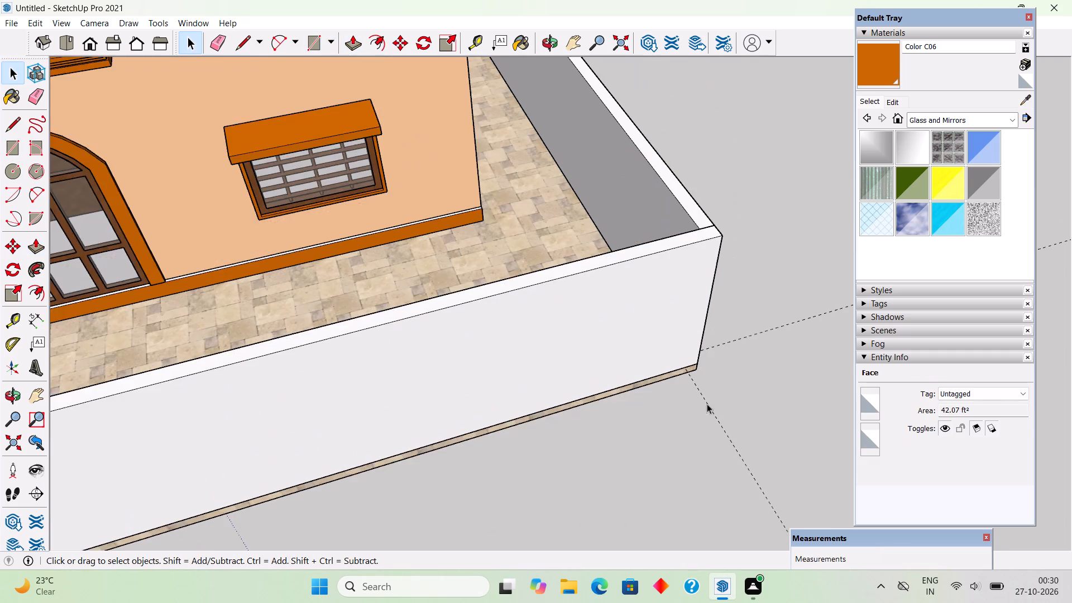
{"action": "scroll", "coordinate": [686, 361], "scroll_direction": "down", "scroll_amount": 4}
{"action": "triple_click", "coordinate": [673, 338]}
{"action": "right_click", "coordinate": [673, 338]}
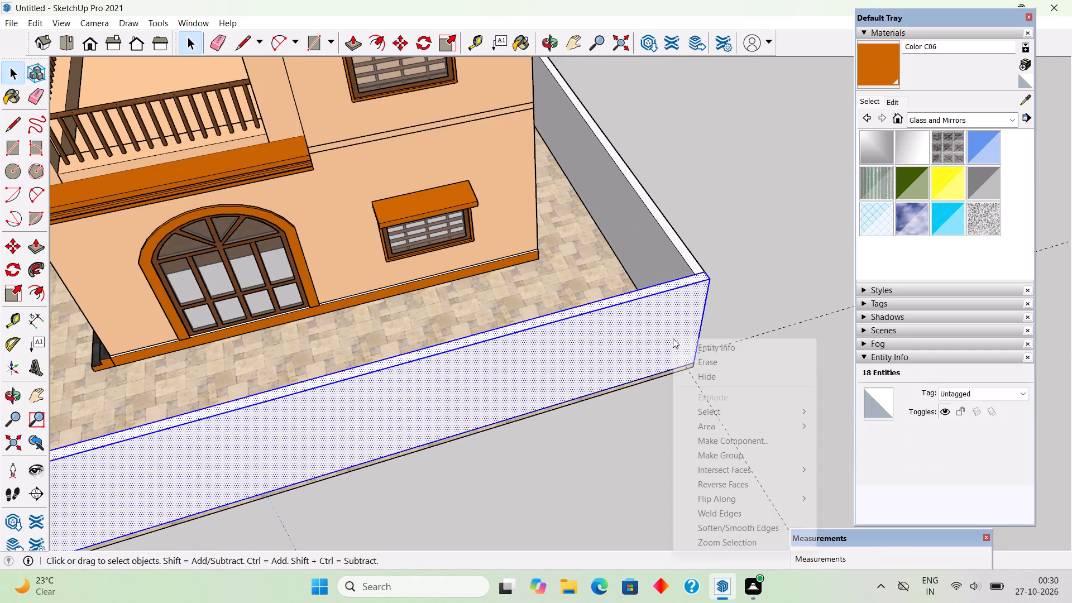
{"action": "left_click", "coordinate": [726, 453]}
Draw a rectangle between the guide line and the slab's edge on the barred-window side, from the rear wall to the front corner.
{"action": "scroll", "coordinate": [722, 444], "scroll_direction": "down", "scroll_amount": 6}
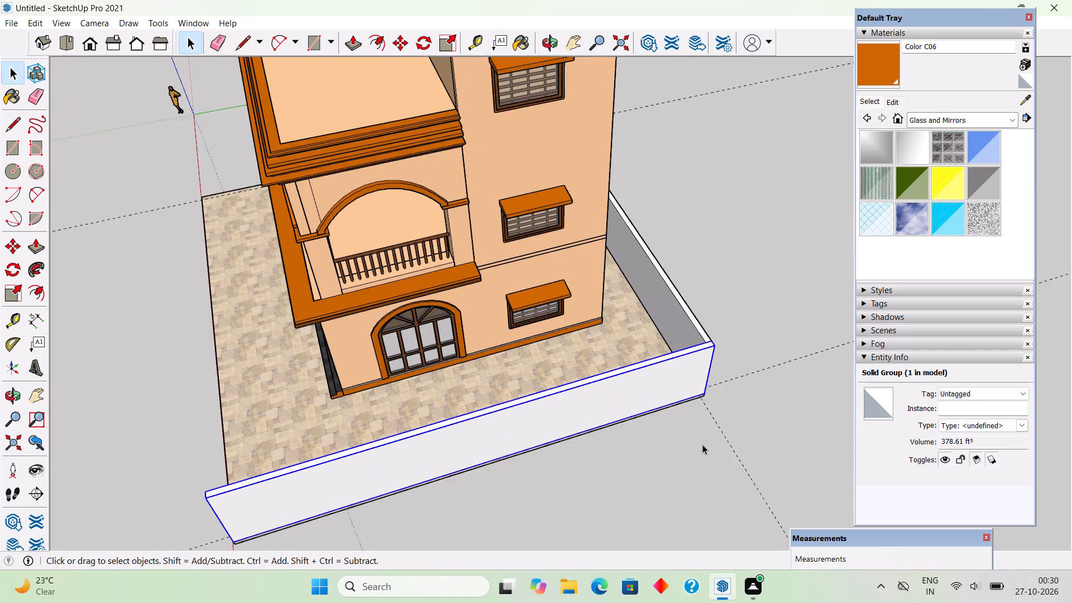
{"action": "scroll", "coordinate": [699, 442], "scroll_direction": "down", "scroll_amount": 5}
{"action": "middle_click_drag", "start_coordinate": [437, 425], "coordinate": [756, 392]}
{"action": "middle_click_drag", "start_coordinate": [336, 441], "coordinate": [569, 286]}
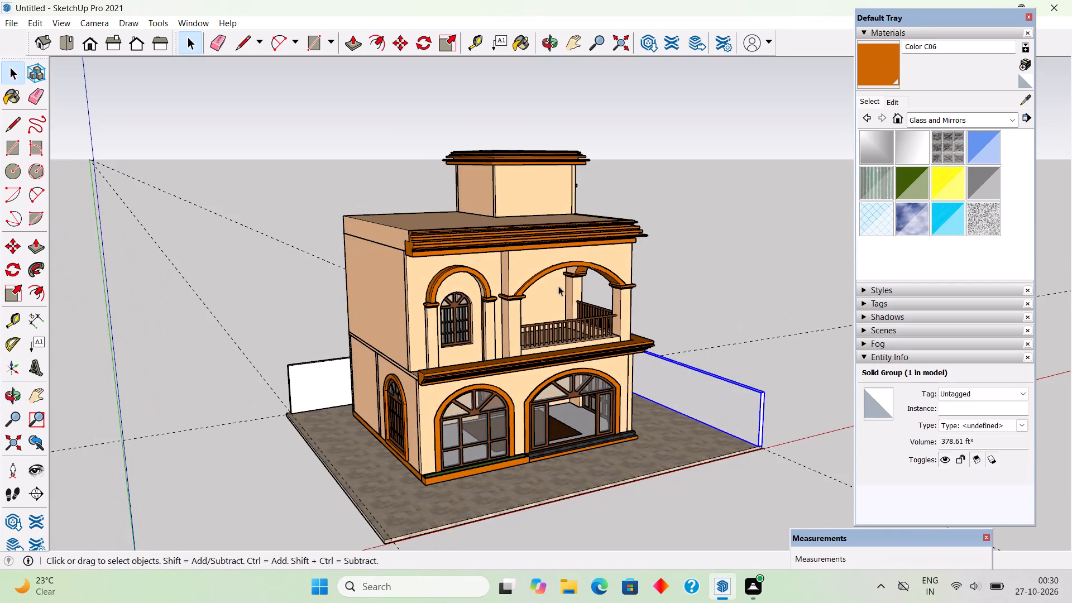
{"action": "middle_click_drag", "start_coordinate": [463, 368], "coordinate": [428, 418]}
{"action": "scroll", "coordinate": [339, 283], "scroll_direction": "down", "scroll_amount": 4}
{"action": "scroll", "coordinate": [295, 517], "scroll_direction": "up", "scroll_amount": 5}
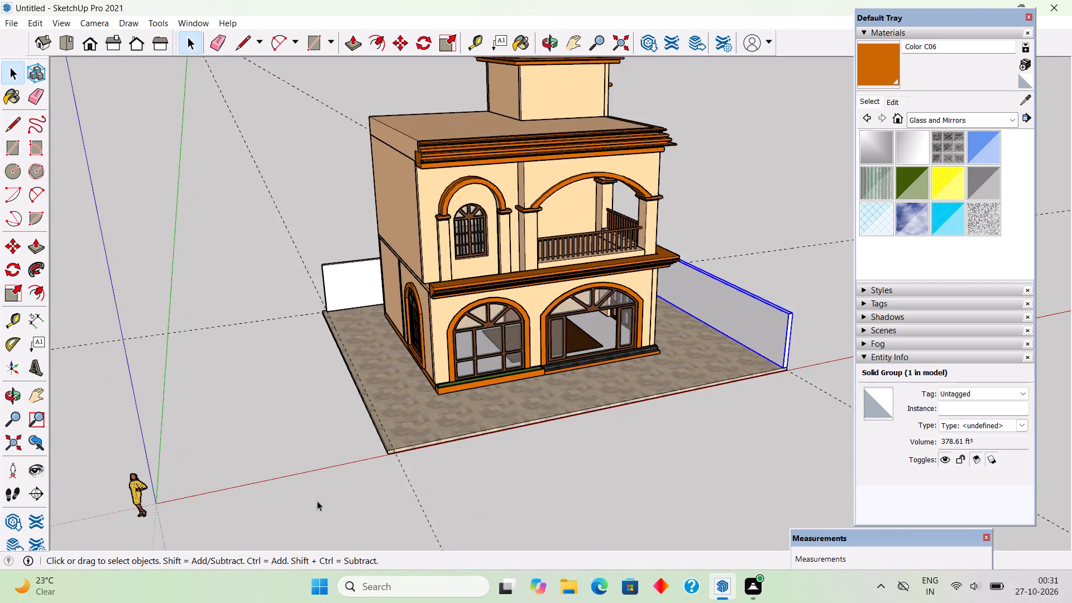
{"action": "scroll", "coordinate": [329, 484], "scroll_direction": "up", "scroll_amount": 3}
{"action": "middle_click_drag", "start_coordinate": [348, 472], "coordinate": [738, 547]}
{"action": "scroll", "coordinate": [738, 547], "scroll_direction": "up", "scroll_amount": 2}
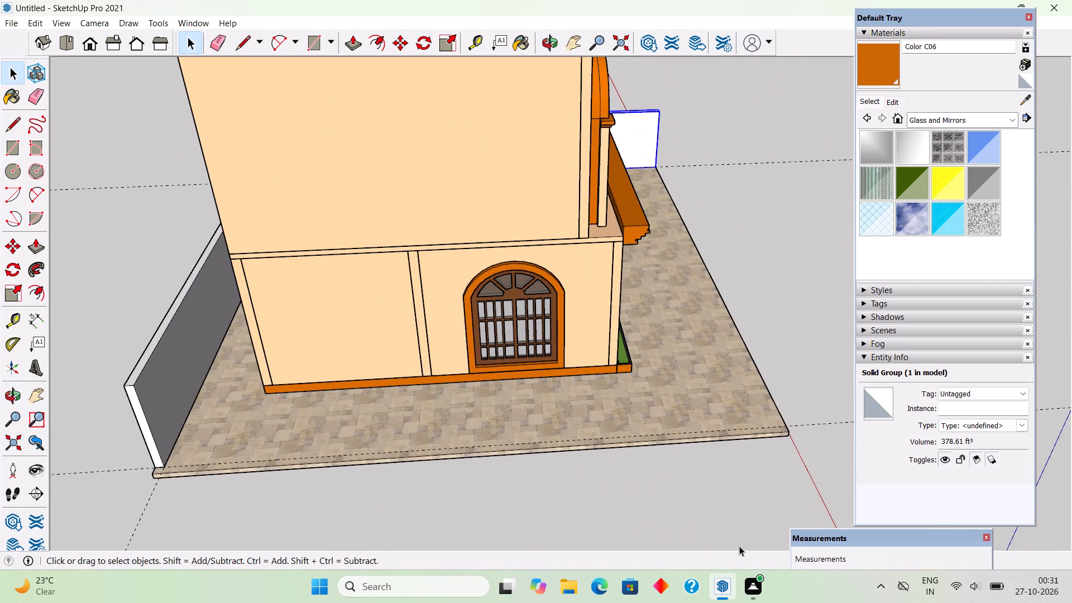
{"action": "key", "text": "r"}
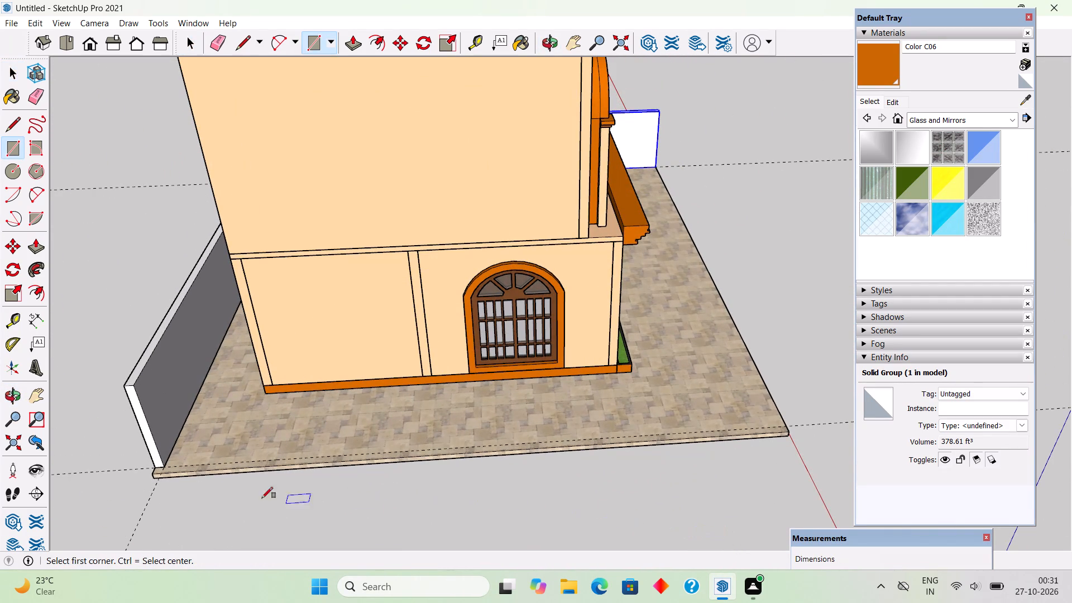
{"action": "scroll", "coordinate": [166, 471], "scroll_direction": "up", "scroll_amount": 10}
{"action": "left_click", "coordinate": [162, 468]}
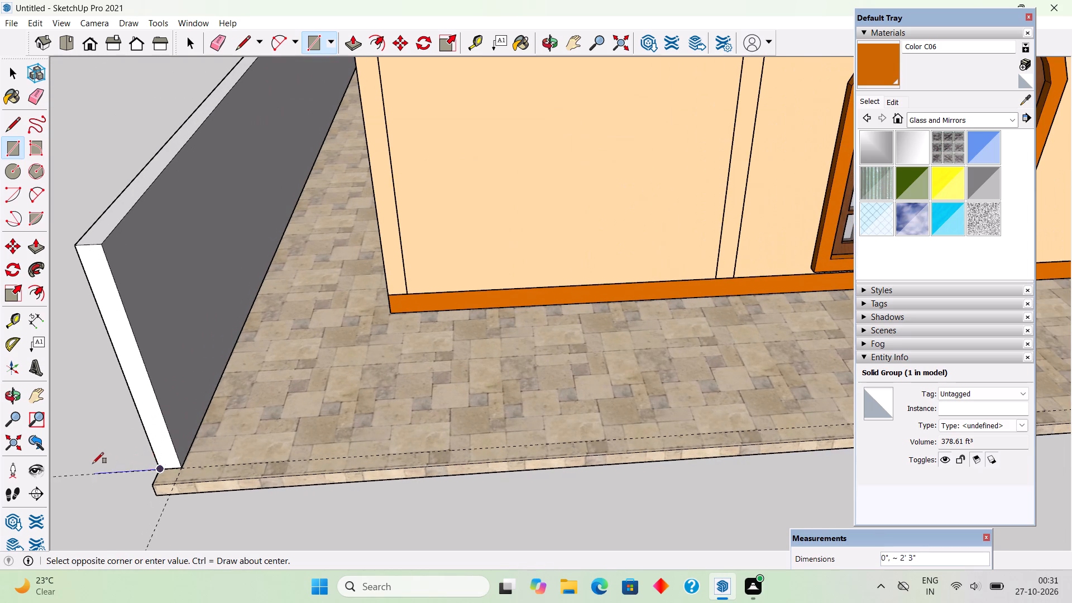
{"action": "scroll", "coordinate": [93, 463], "scroll_direction": "down", "scroll_amount": 10}
{"action": "scroll", "coordinate": [800, 431], "scroll_direction": "up", "scroll_amount": 4}
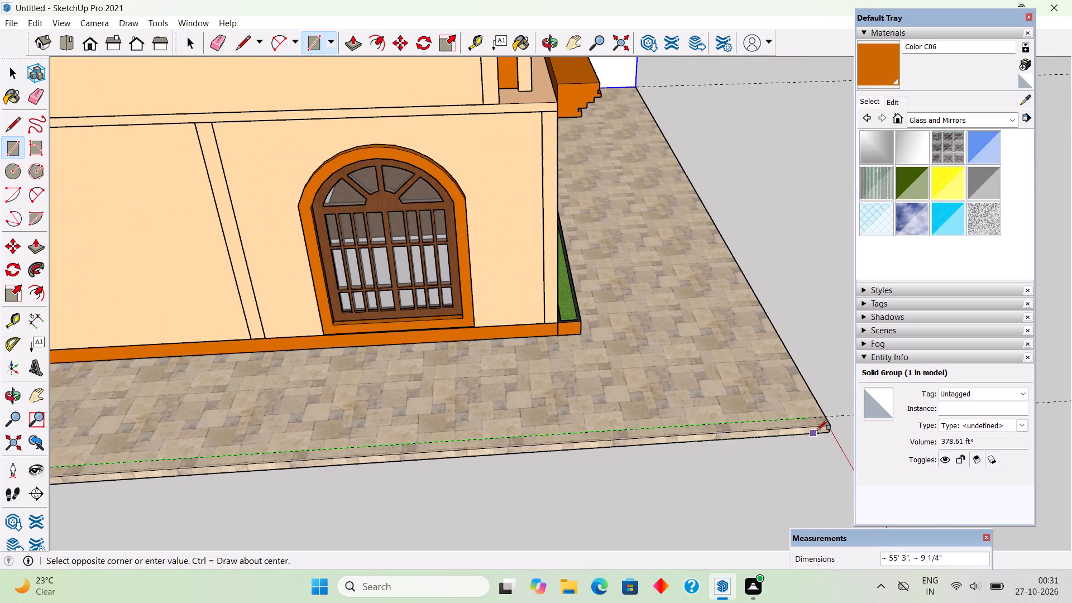
{"action": "left_click", "coordinate": [831, 427]}
Push/Pull the strip on the barred-window side up 9', level with the top of the rear boundary wall.
{"action": "key", "text": "p"}
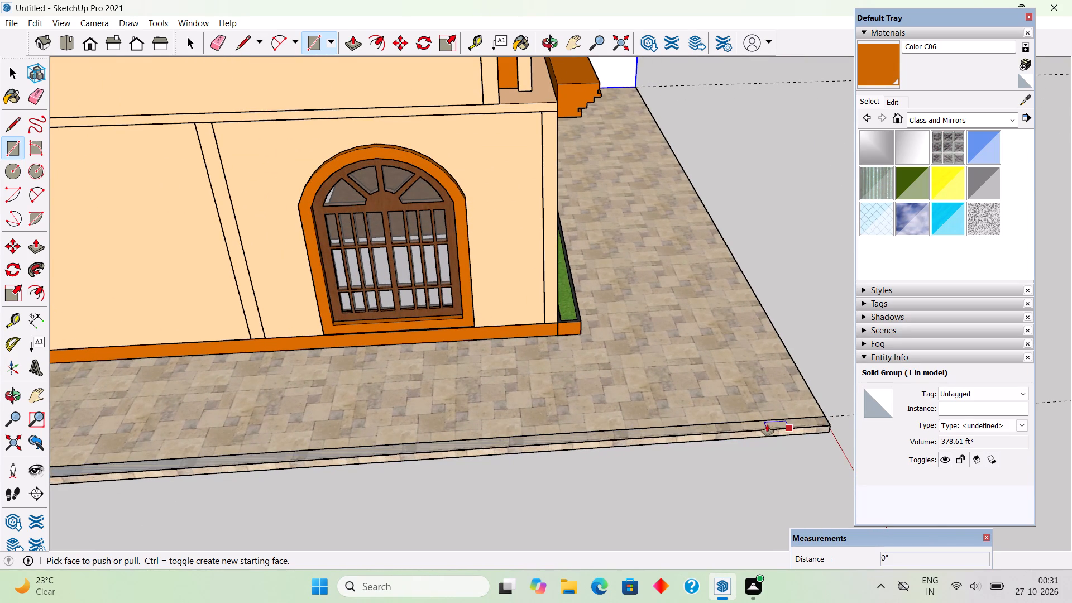
{"action": "scroll", "coordinate": [762, 427], "scroll_direction": "down", "scroll_amount": 5}
{"action": "scroll", "coordinate": [759, 478], "scroll_direction": "down", "scroll_amount": 5}
{"action": "scroll", "coordinate": [344, 500], "scroll_direction": "up", "scroll_amount": 5}
{"action": "scroll", "coordinate": [314, 466], "scroll_direction": "up", "scroll_amount": 1}
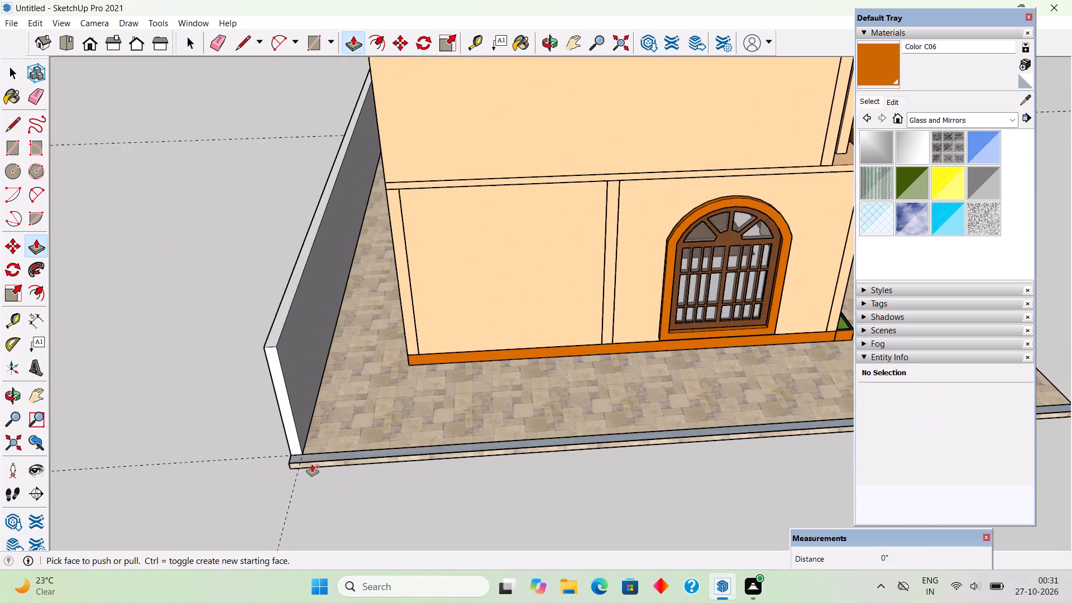
{"action": "scroll", "coordinate": [312, 465], "scroll_direction": "up", "scroll_amount": 1}
{"action": "left_click", "coordinate": [304, 456]}
{"action": "middle_click_drag", "start_coordinate": [294, 383], "coordinate": [470, 390]}
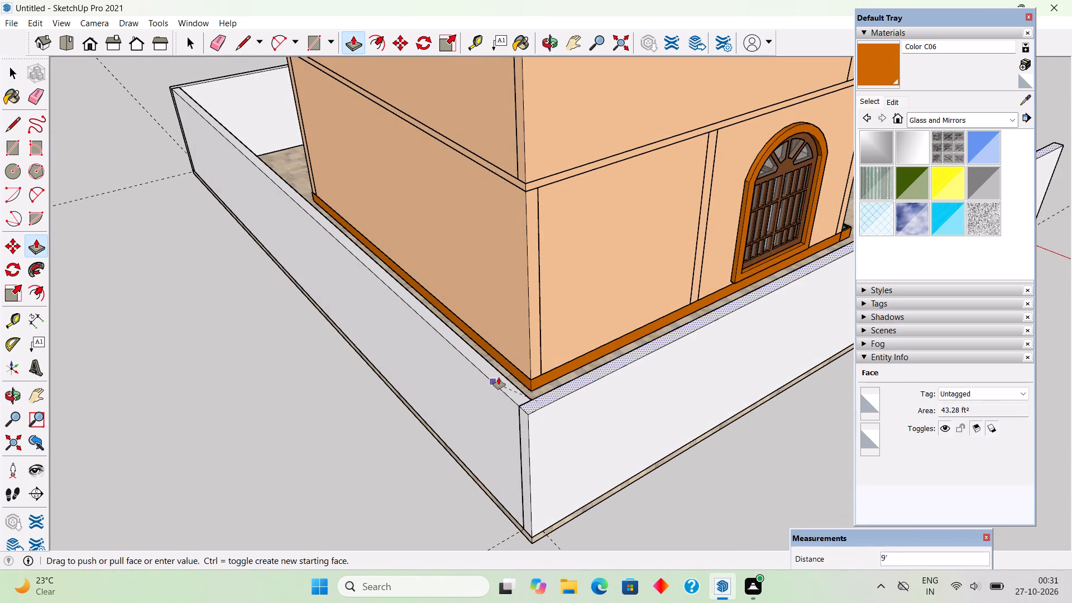
{"action": "left_click", "coordinate": [499, 377]}
{"action": "key", "text": "space"}
Make the whole boundary wall on the barred-window side a group.
{"action": "triple_click", "coordinate": [571, 435]}
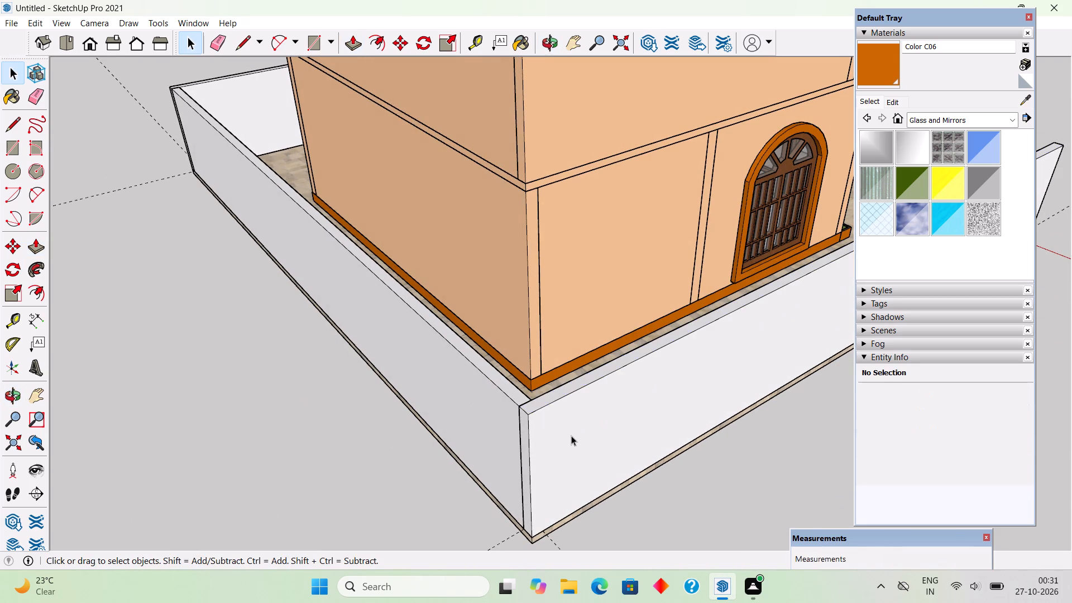
{"action": "right_click", "coordinate": [571, 435]}
{"action": "left_click", "coordinate": [616, 344]}
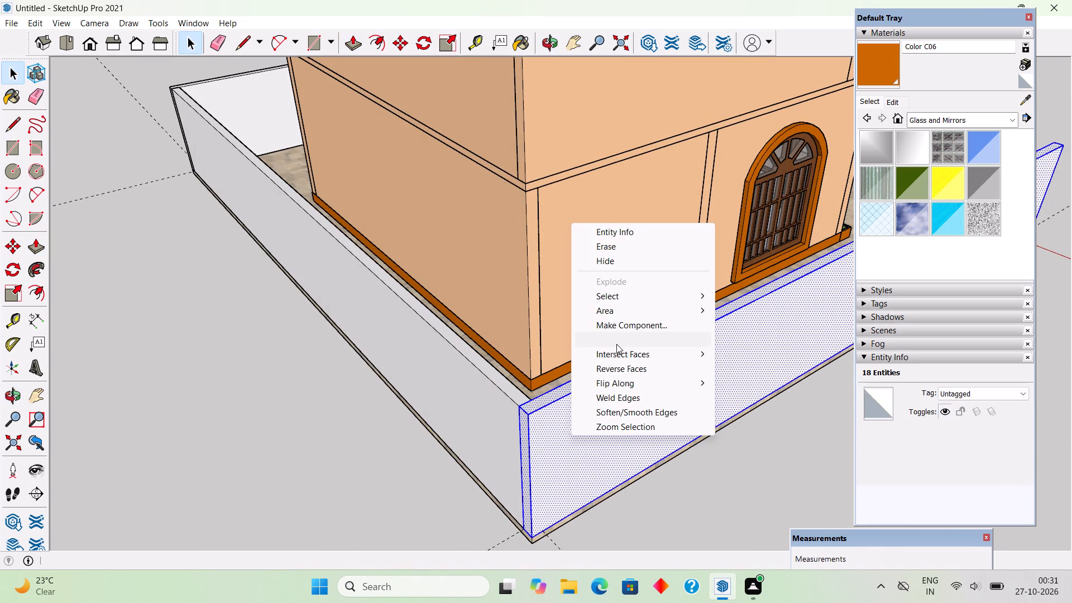
Sample Color C02 from the house's outer wall and paint the rear and both side boundary walls with it.
{"action": "scroll", "coordinate": [616, 344], "scroll_direction": "down", "scroll_amount": 10}
{"action": "middle_click_drag", "start_coordinate": [685, 374], "coordinate": [187, 331]}
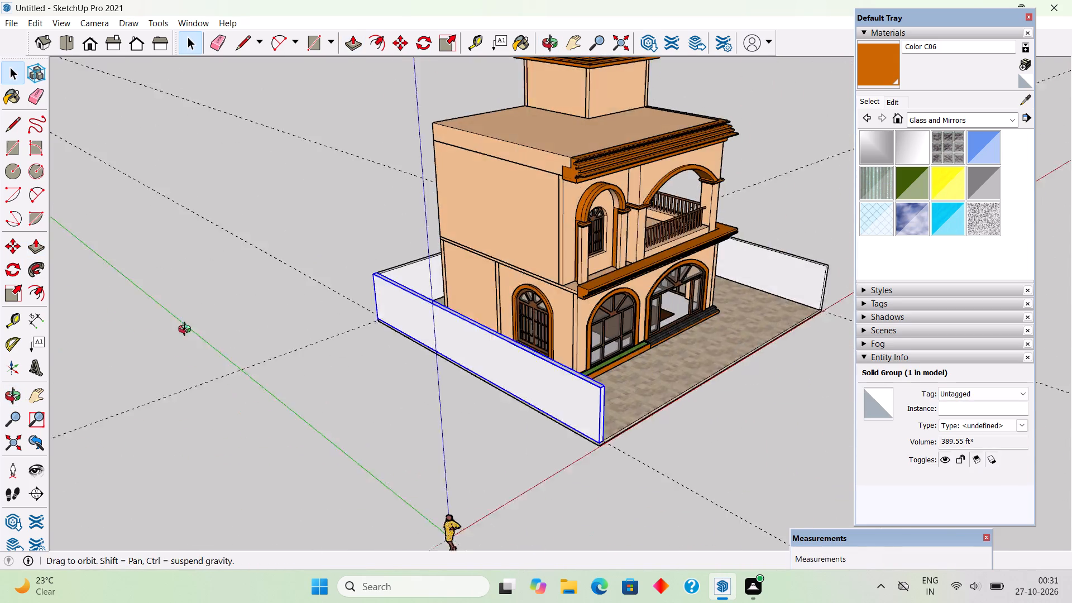
{"action": "middle_click_drag", "start_coordinate": [187, 331], "coordinate": [184, 331]}
{"action": "middle_click_drag", "start_coordinate": [489, 406], "coordinate": [280, 398]}
{"action": "left_click", "coordinate": [327, 331]}
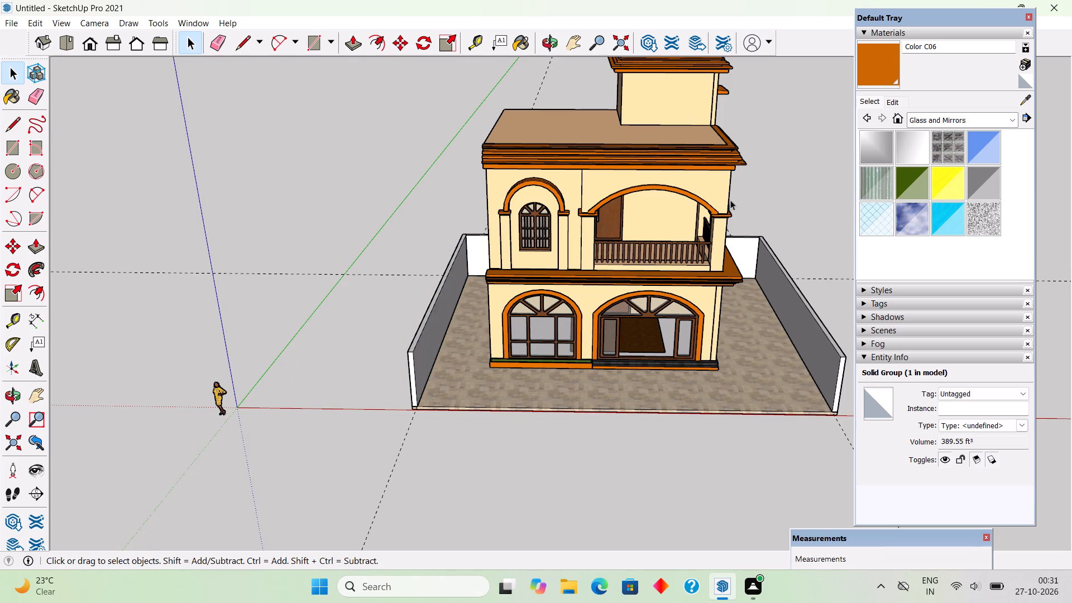
{"action": "left_click", "coordinate": [1033, 99]}
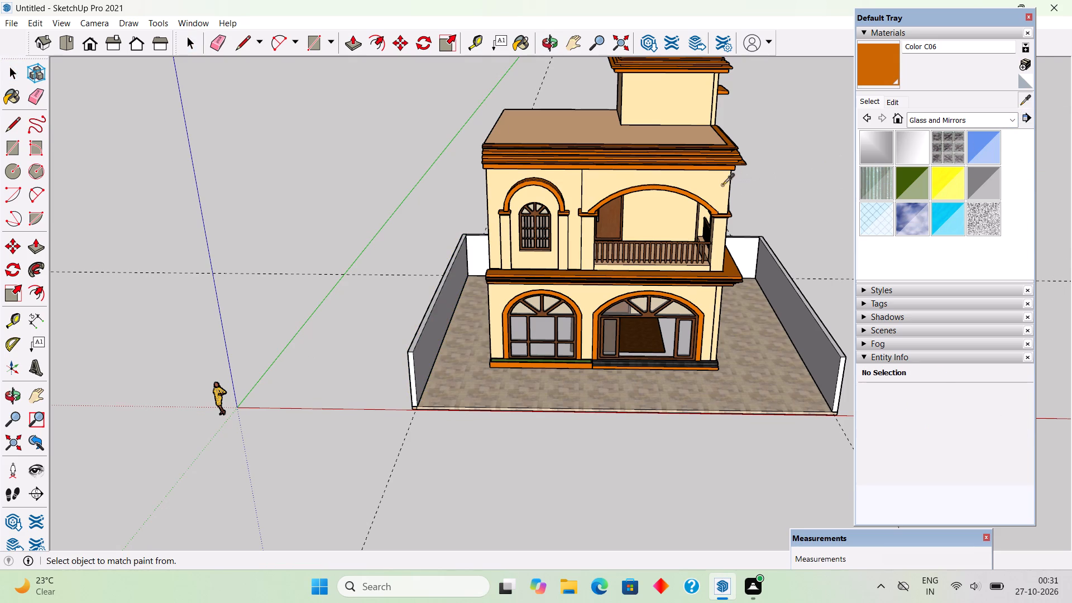
{"action": "left_click", "coordinate": [722, 185]}
{"action": "left_click", "coordinate": [746, 244]}
{"action": "left_click", "coordinate": [767, 269]}
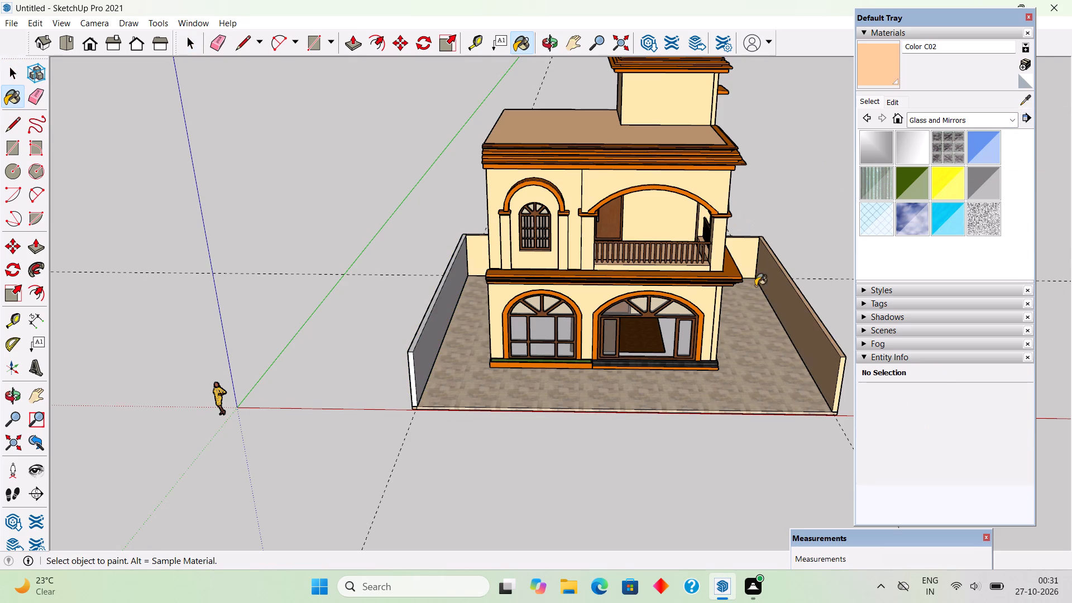
{"action": "left_click", "coordinate": [428, 317]}
{"action": "key", "text": "space"}
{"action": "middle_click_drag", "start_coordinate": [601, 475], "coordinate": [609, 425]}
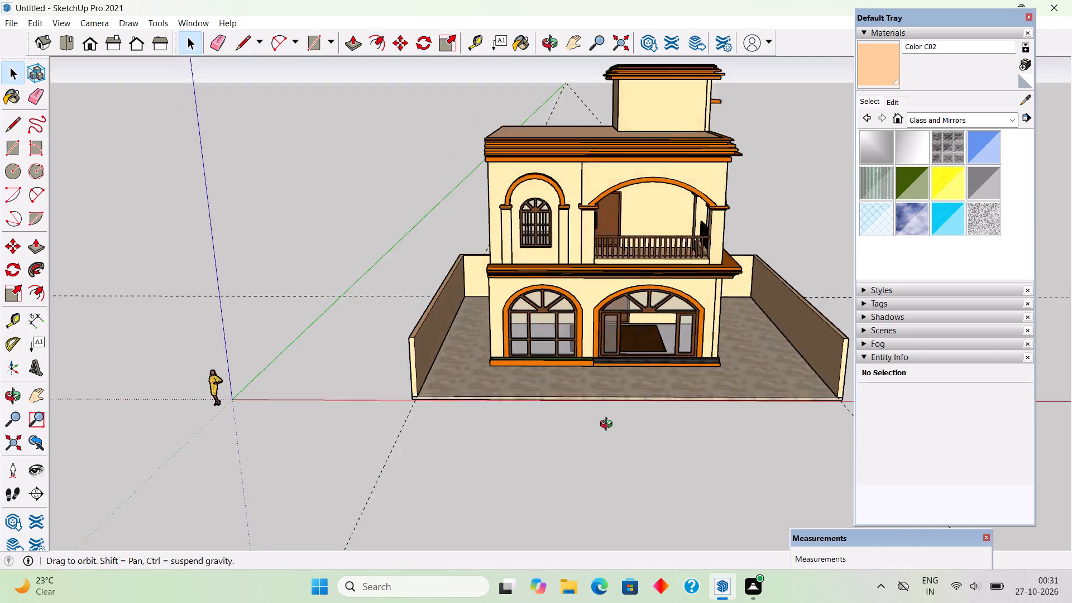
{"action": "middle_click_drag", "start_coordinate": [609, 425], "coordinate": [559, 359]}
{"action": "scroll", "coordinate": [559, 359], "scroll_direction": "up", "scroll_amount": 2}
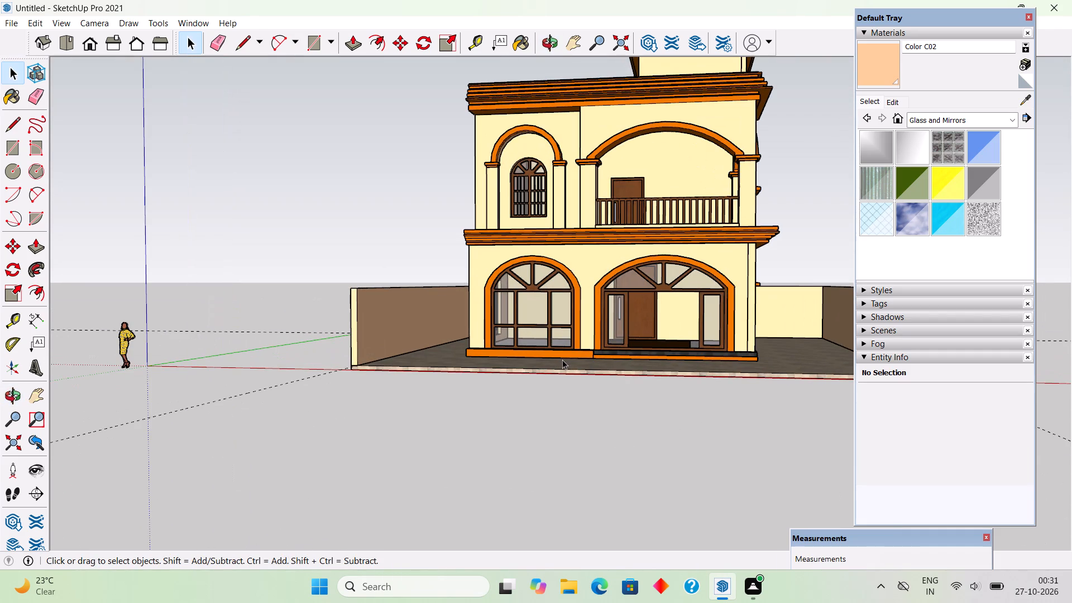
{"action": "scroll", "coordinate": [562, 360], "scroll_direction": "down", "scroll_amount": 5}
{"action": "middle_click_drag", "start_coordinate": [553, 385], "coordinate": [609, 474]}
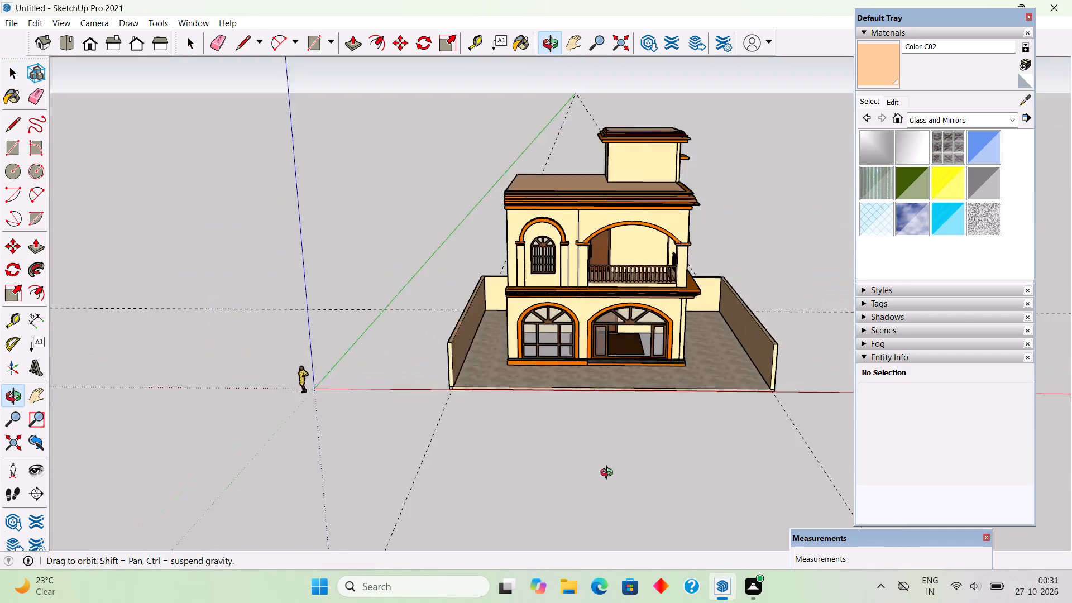
Delete the boundary wall group on the barred-window side of the house.
{"action": "middle_click_drag", "start_coordinate": [609, 474], "coordinate": [658, 548]}
{"action": "scroll", "coordinate": [654, 351], "scroll_direction": "up", "scroll_amount": 3}
{"action": "middle_click_drag", "start_coordinate": [629, 311], "coordinate": [412, 208]}
{"action": "scroll", "coordinate": [411, 207], "scroll_direction": "up", "scroll_amount": 2}
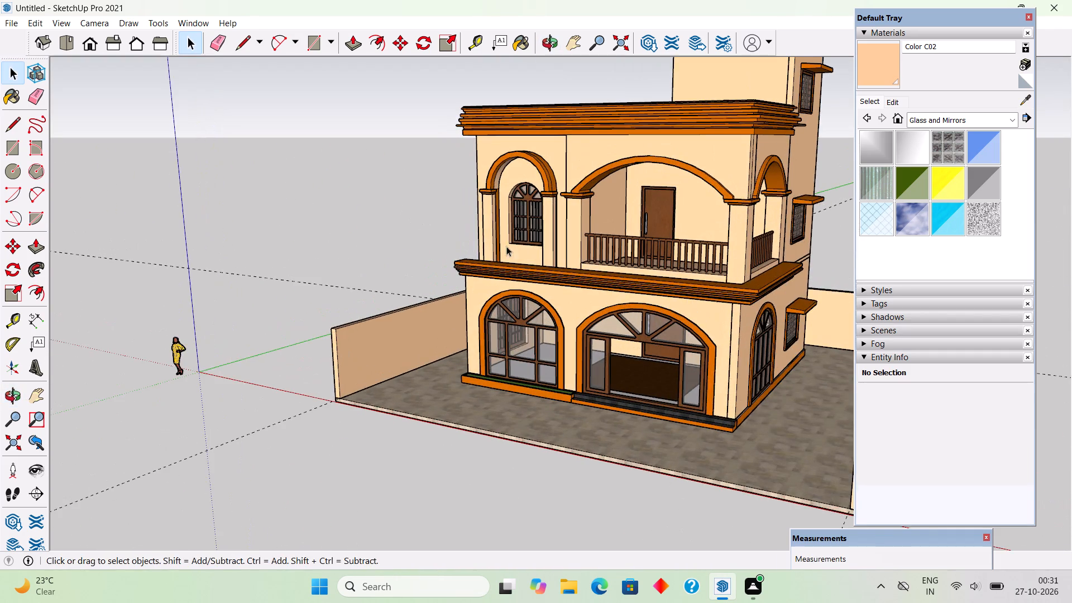
{"action": "middle_click_drag", "start_coordinate": [509, 229], "coordinate": [441, 200]}
{"action": "scroll", "coordinate": [439, 202], "scroll_direction": "down", "scroll_amount": 5}
{"action": "middle_click_drag", "start_coordinate": [470, 239], "coordinate": [553, 247]}
{"action": "scroll", "coordinate": [649, 175], "scroll_direction": "up", "scroll_amount": 6}
{"action": "middle_click_drag", "start_coordinate": [659, 208], "coordinate": [693, 213]}
{"action": "scroll", "coordinate": [693, 213], "scroll_direction": "up", "scroll_amount": 1}
{"action": "middle_click_drag", "start_coordinate": [658, 197], "coordinate": [592, 160]}
{"action": "scroll", "coordinate": [592, 160], "scroll_direction": "down", "scroll_amount": 4}
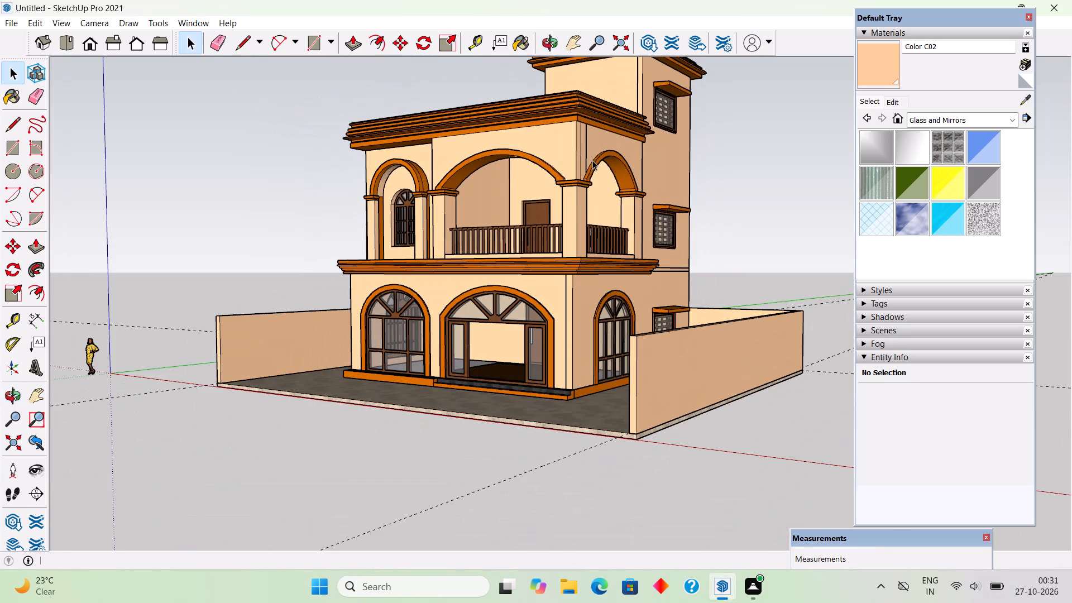
{"action": "left_click", "coordinate": [669, 367]}
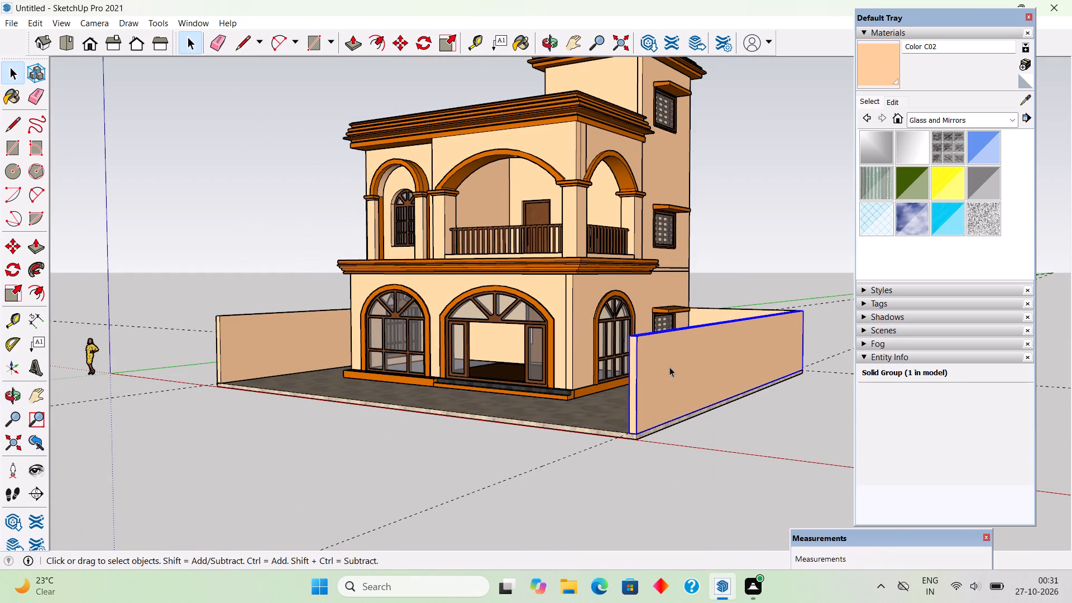
{"action": "key", "text": "Delete"}
Examine the painted house, paved base and remaining boundary walls from the front and both front corners.
{"action": "scroll", "coordinate": [668, 372], "scroll_direction": "down", "scroll_amount": 4}
{"action": "middle_click_drag", "start_coordinate": [630, 329], "coordinate": [599, 275]}
{"action": "scroll", "coordinate": [525, 205], "scroll_direction": "up", "scroll_amount": 4}
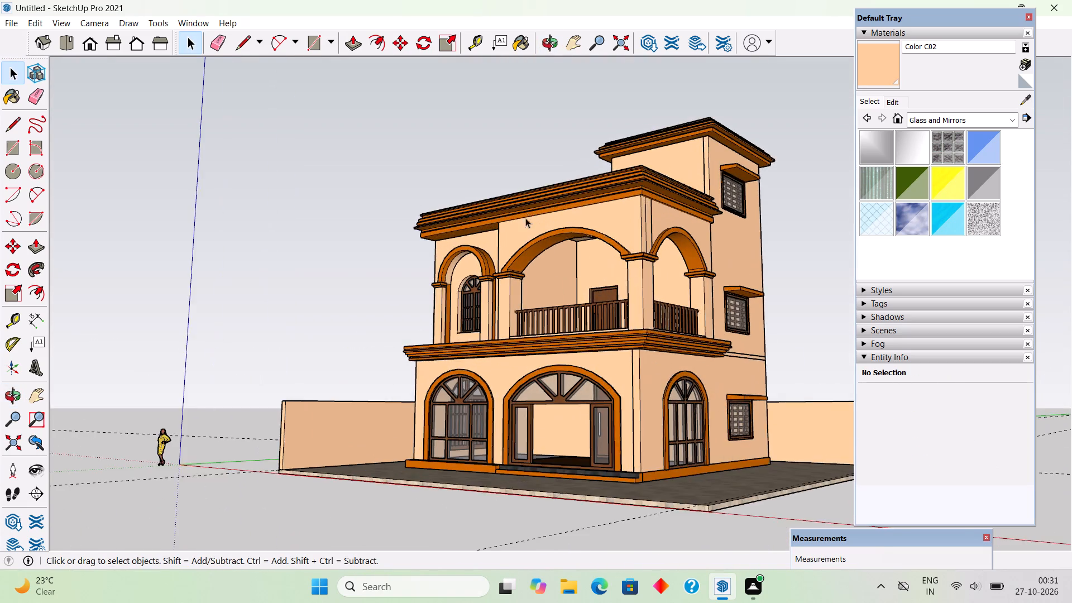
{"action": "middle_click_drag", "start_coordinate": [528, 225], "coordinate": [545, 283]}
{"action": "scroll", "coordinate": [547, 274], "scroll_direction": "up", "scroll_amount": 1}
{"action": "middle_click_drag", "start_coordinate": [516, 224], "coordinate": [478, 217]}
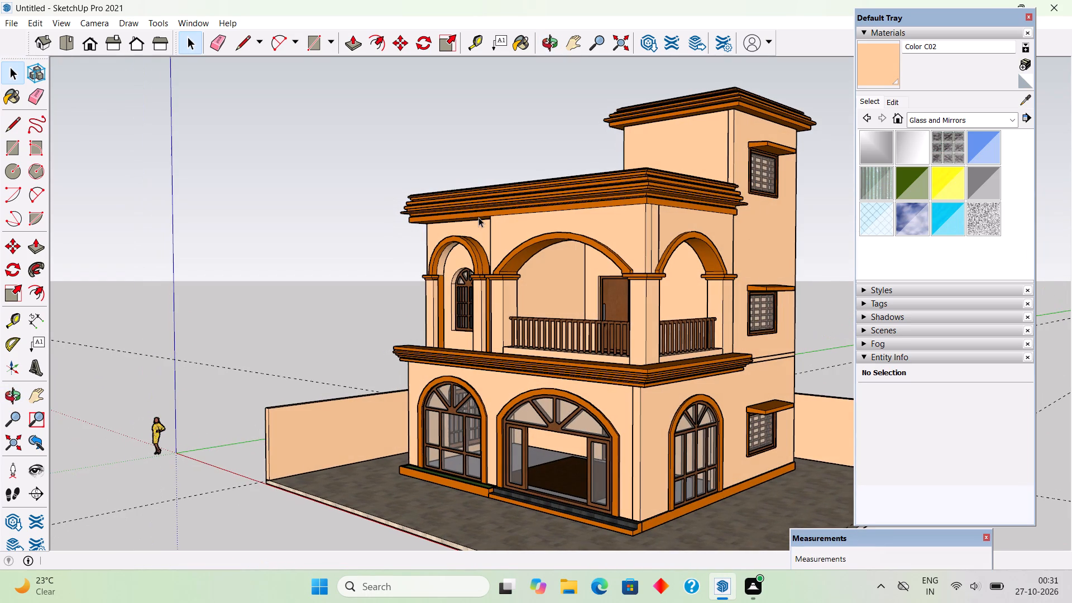
{"action": "scroll", "coordinate": [479, 217], "scroll_direction": "down", "scroll_amount": 2}
{"action": "middle_click_drag", "start_coordinate": [489, 218], "coordinate": [547, 222]}
{"action": "scroll", "coordinate": [568, 290], "scroll_direction": "down", "scroll_amount": 1}
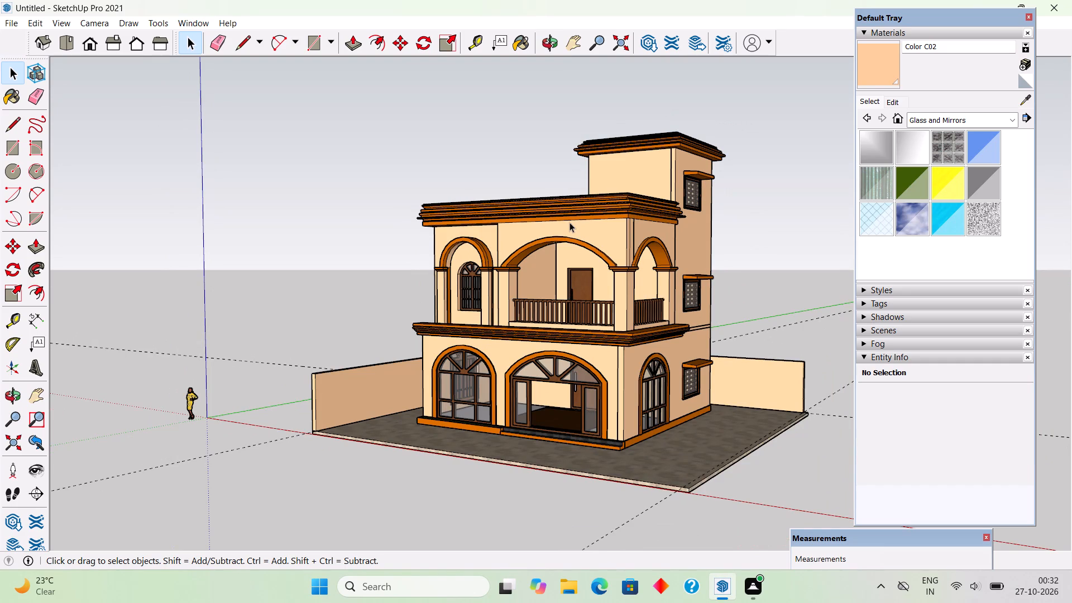
{"action": "middle_click_drag", "start_coordinate": [569, 222], "coordinate": [552, 234]}
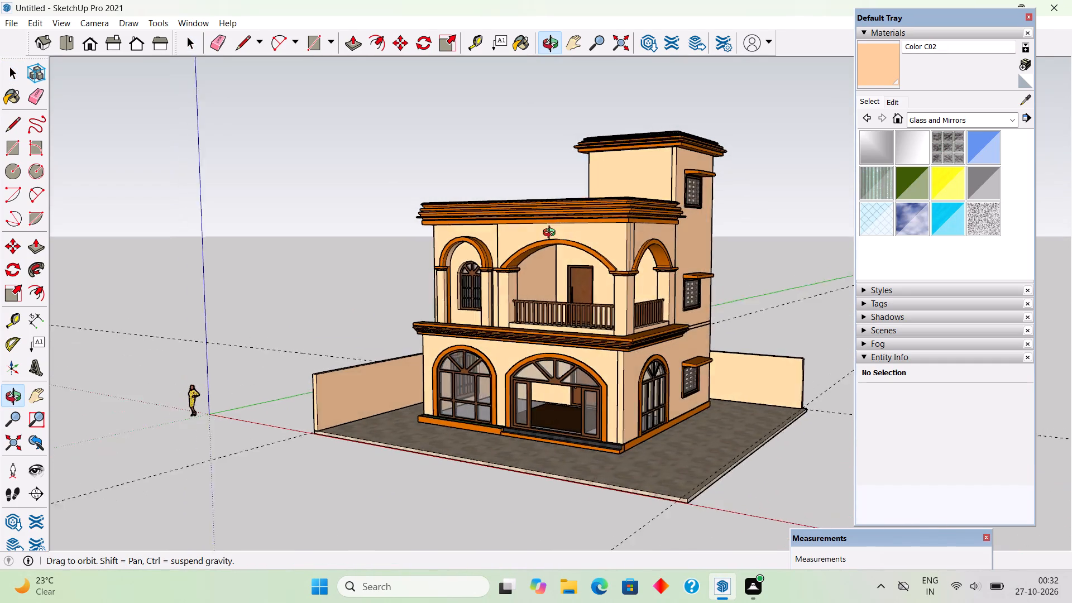
{"action": "middle_click_drag", "start_coordinate": [552, 234], "coordinate": [535, 221]}
{"action": "scroll", "coordinate": [535, 221], "scroll_direction": "up", "scroll_amount": 1}
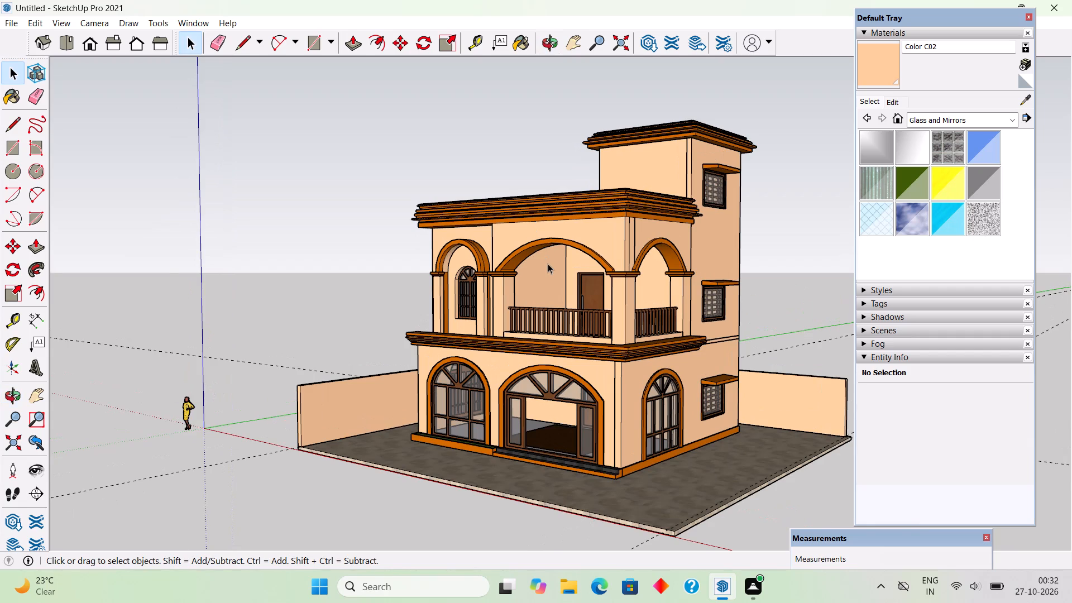
{"action": "scroll", "coordinate": [548, 264], "scroll_direction": "up", "scroll_amount": 2}
{"action": "scroll", "coordinate": [548, 264], "scroll_direction": "down", "scroll_amount": 2}
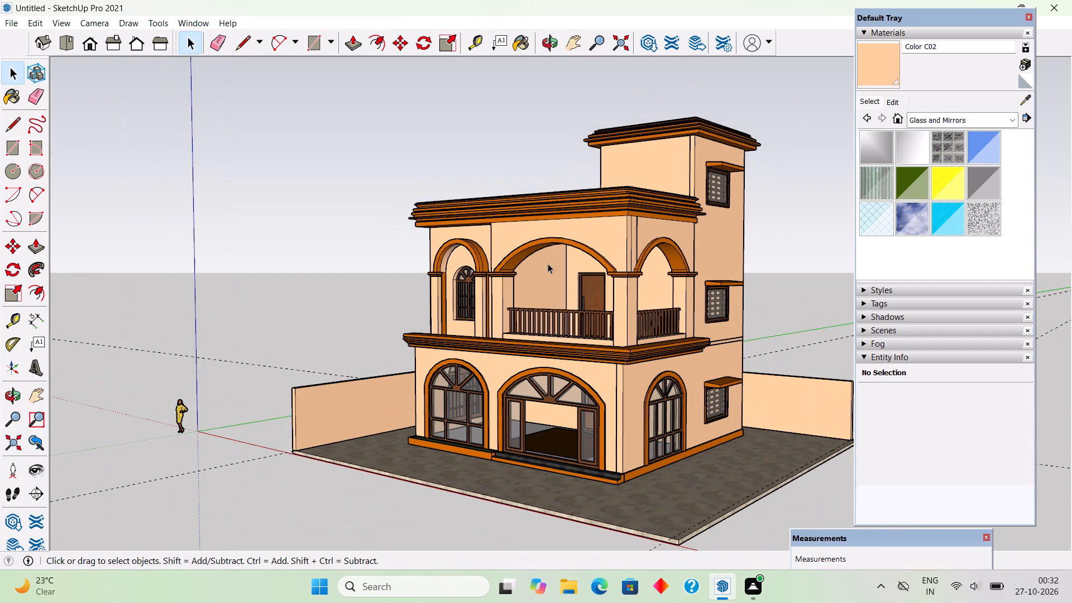
{"action": "scroll", "coordinate": [552, 264], "scroll_direction": "down", "scroll_amount": 1}
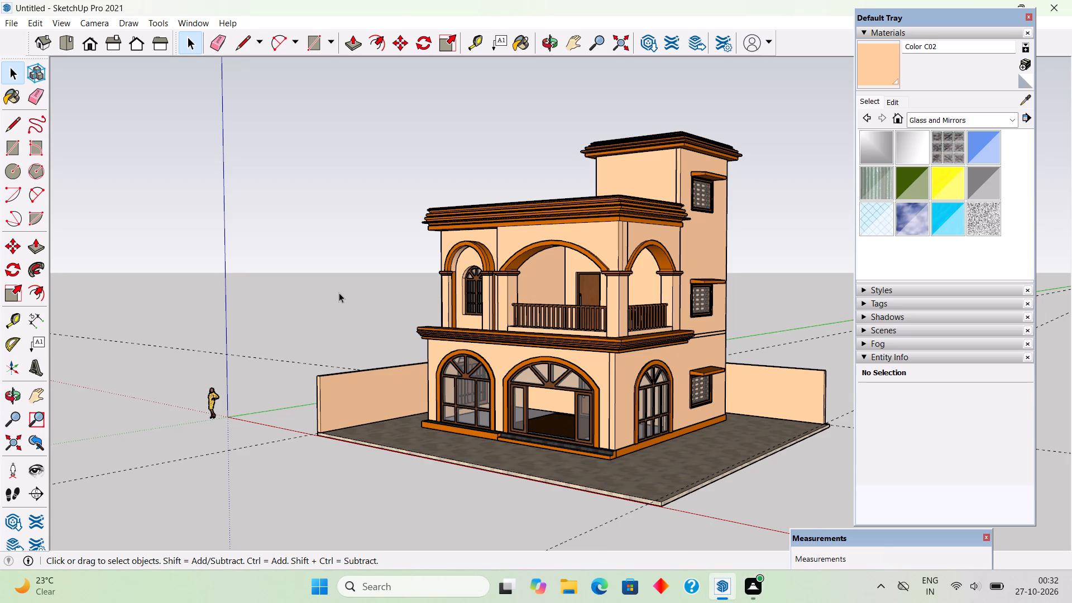
{"action": "middle_click_drag", "start_coordinate": [356, 307], "coordinate": [731, 367]}
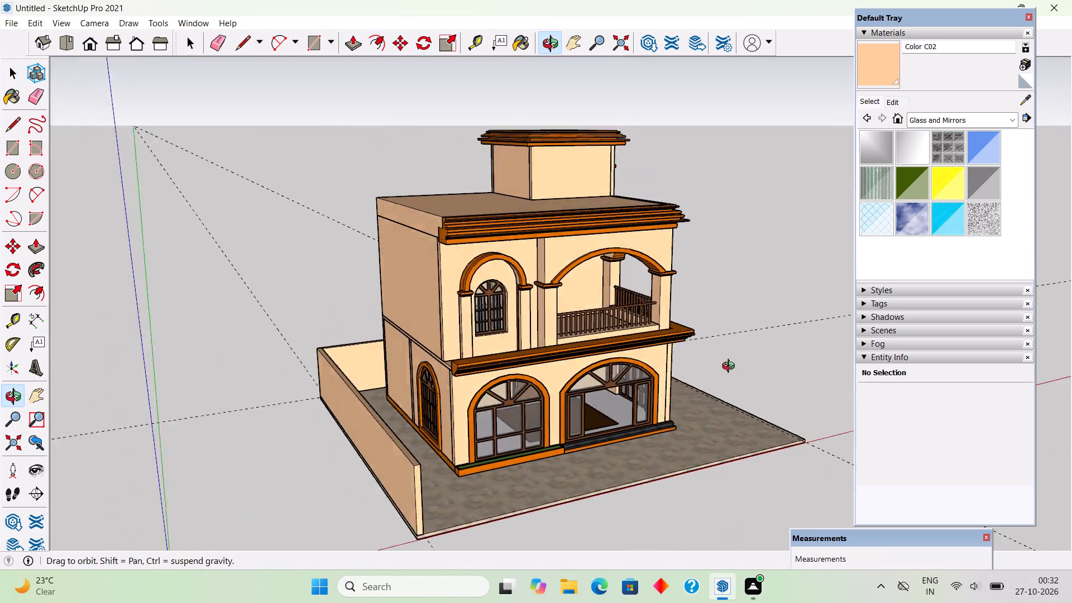
{"action": "middle_click_drag", "start_coordinate": [731, 367], "coordinate": [273, 317]}
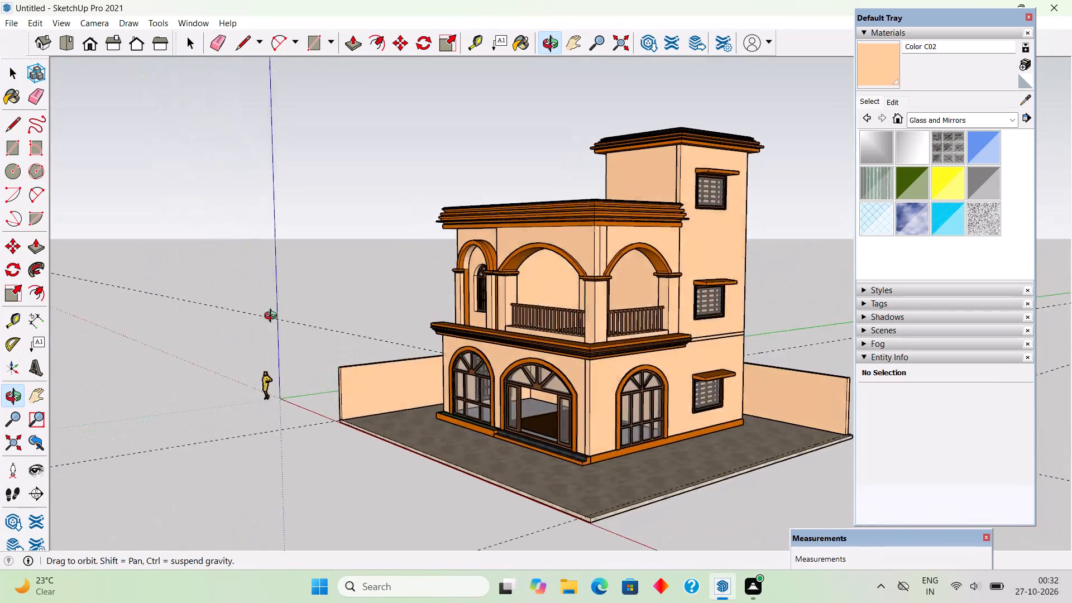
{"action": "middle_click_drag", "start_coordinate": [273, 317], "coordinate": [488, 341]}
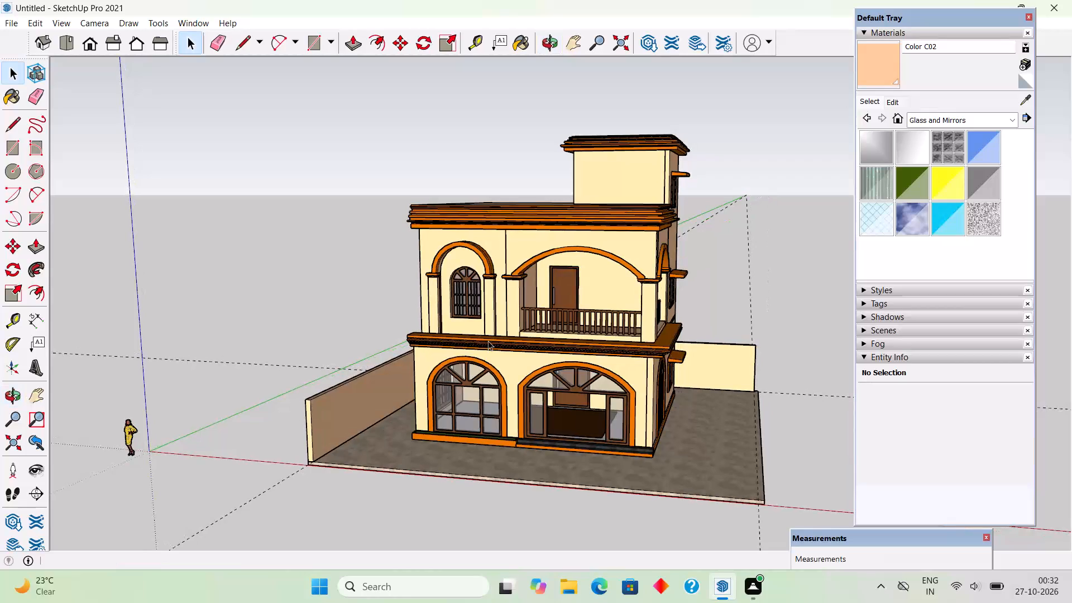
{"action": "middle_click_drag", "start_coordinate": [584, 441], "coordinate": [400, 441]}
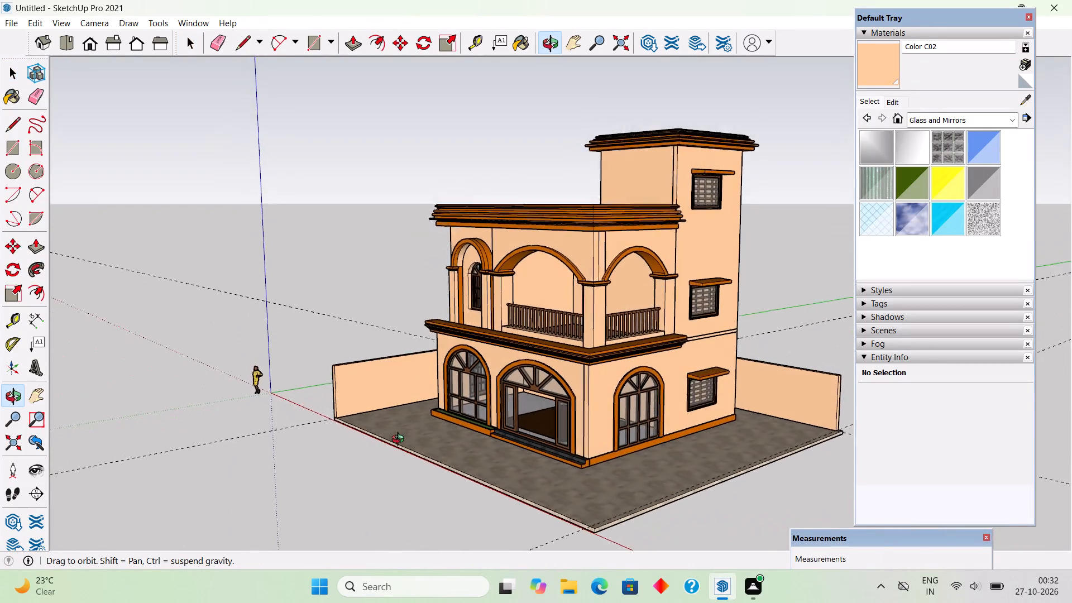
{"action": "middle_click_drag", "start_coordinate": [400, 441], "coordinate": [628, 471]}
{"action": "scroll", "coordinate": [628, 471], "scroll_direction": "down", "scroll_amount": 9}
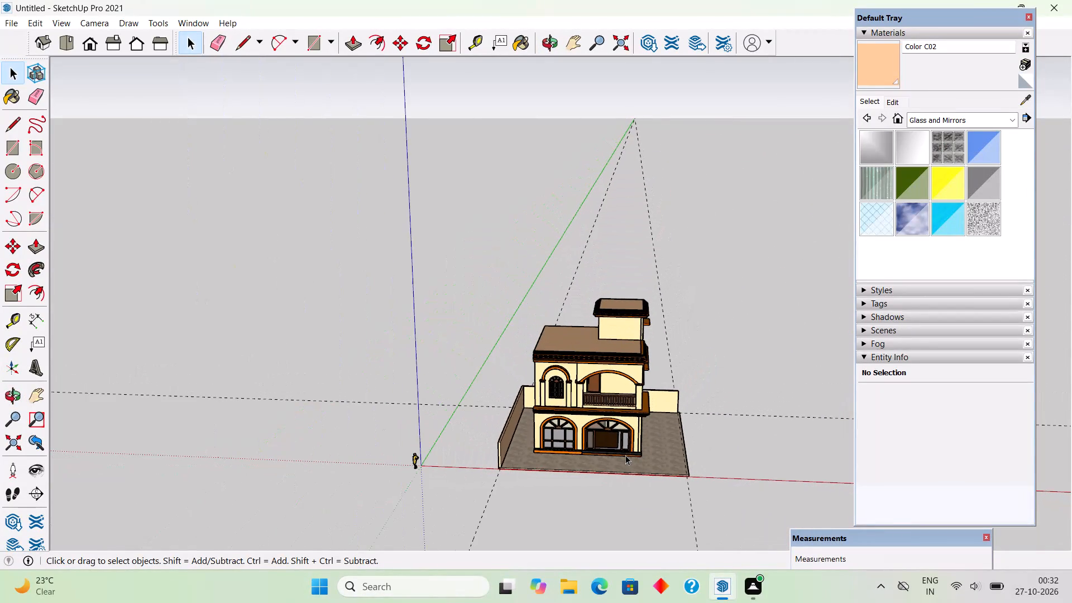
{"action": "scroll", "coordinate": [625, 455], "scroll_direction": "up", "scroll_amount": 5}
{"action": "middle_click_drag", "start_coordinate": [570, 350], "coordinate": [501, 283]}
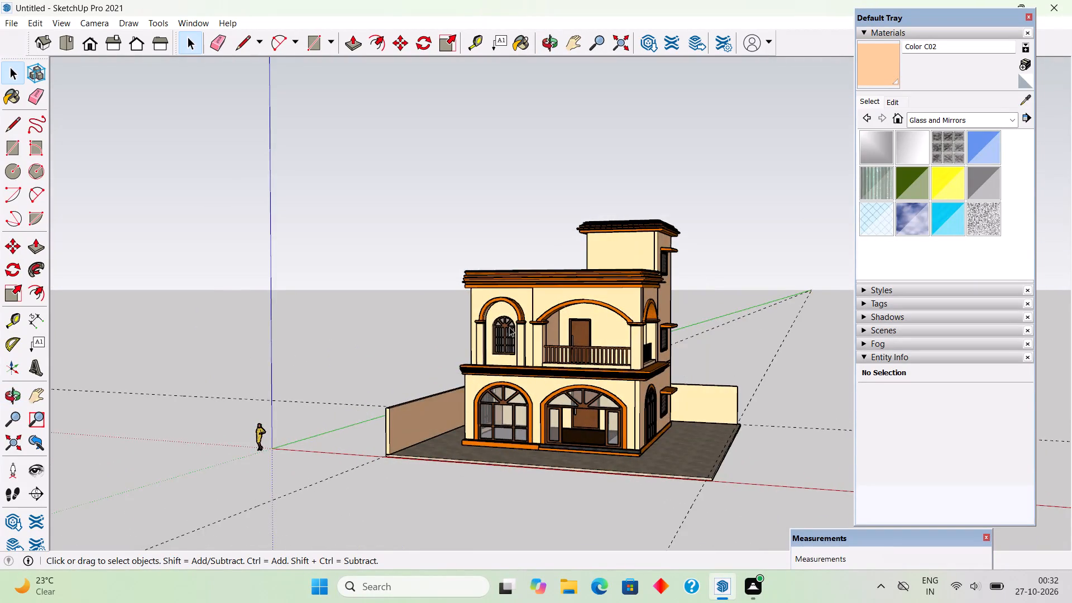
{"action": "scroll", "coordinate": [519, 345], "scroll_direction": "up", "scroll_amount": 3}
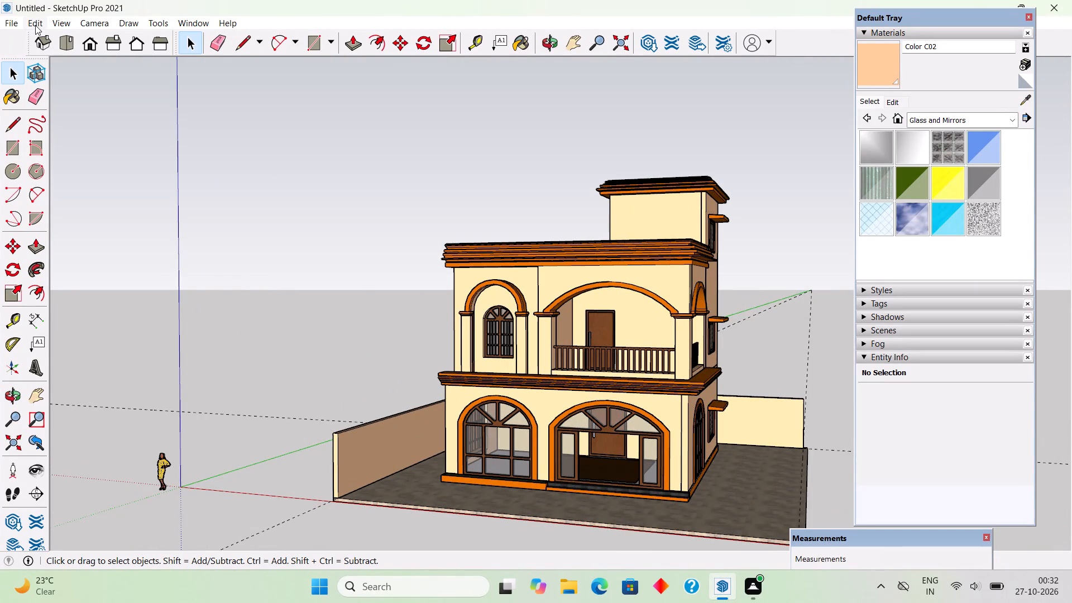
Delete all construction guides from the model.
{"action": "left_click", "coordinate": [35, 25]}
{"action": "left_click", "coordinate": [84, 146]}
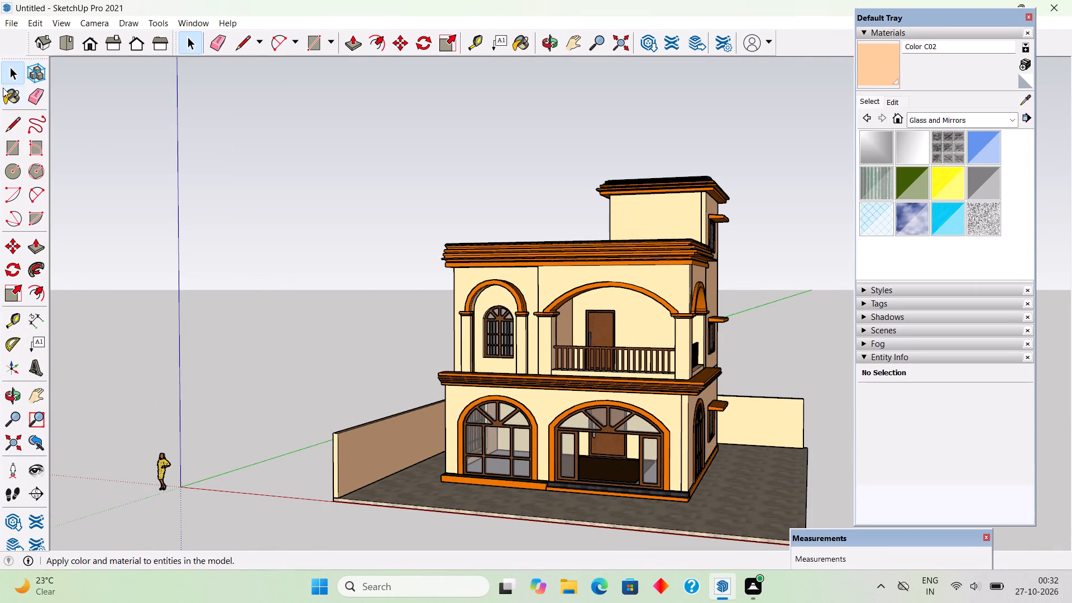
Save the model in the Downloads folder as a SketchUp file named elevation 37.
{"action": "left_click", "coordinate": [15, 25]}
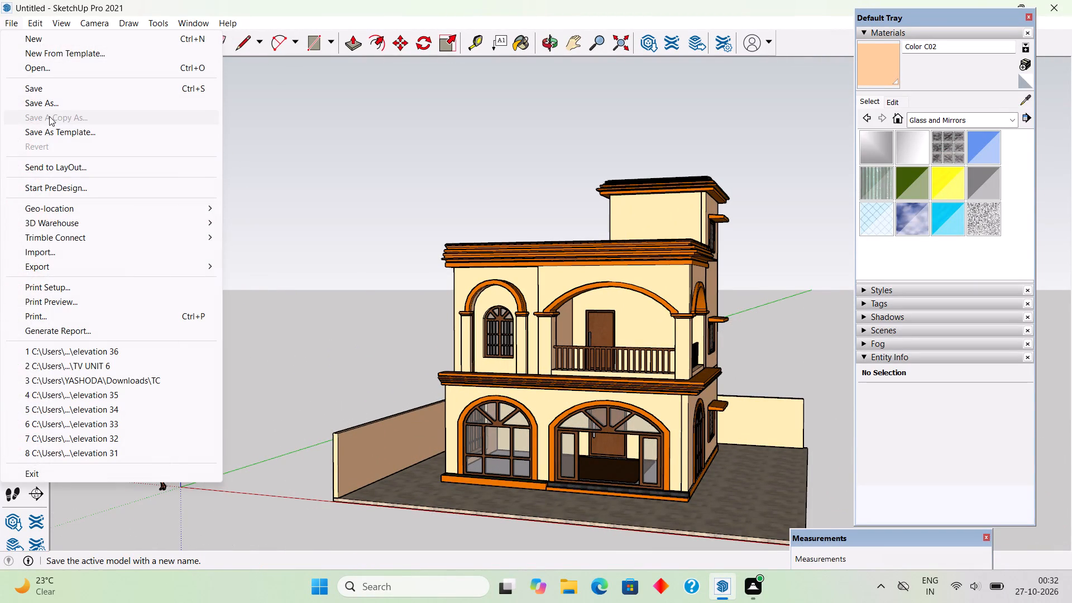
{"action": "left_click", "coordinate": [57, 108]}
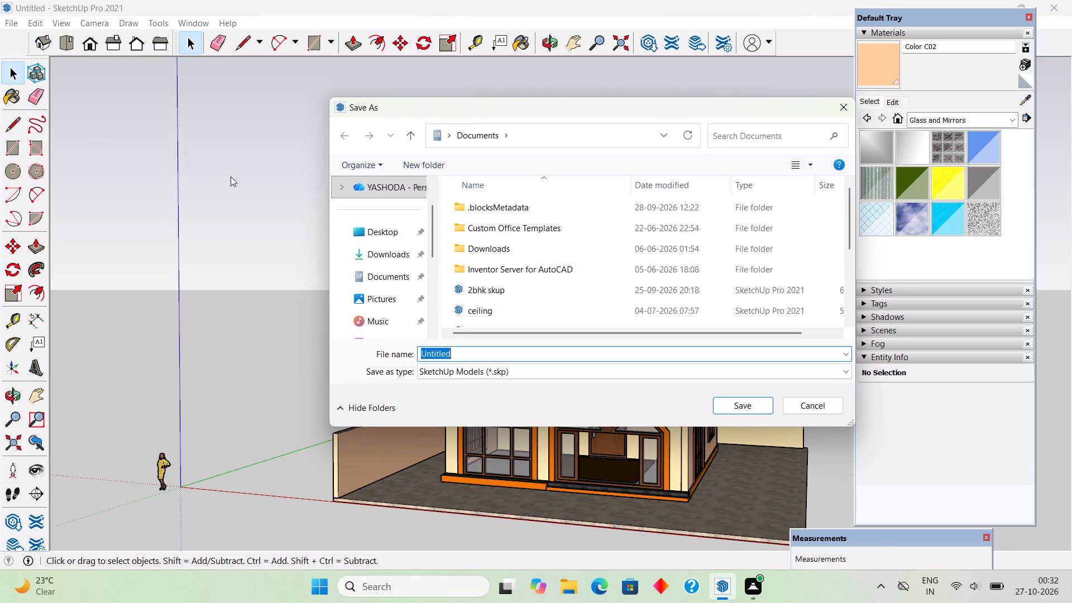
{"action": "left_click", "coordinate": [388, 250]}
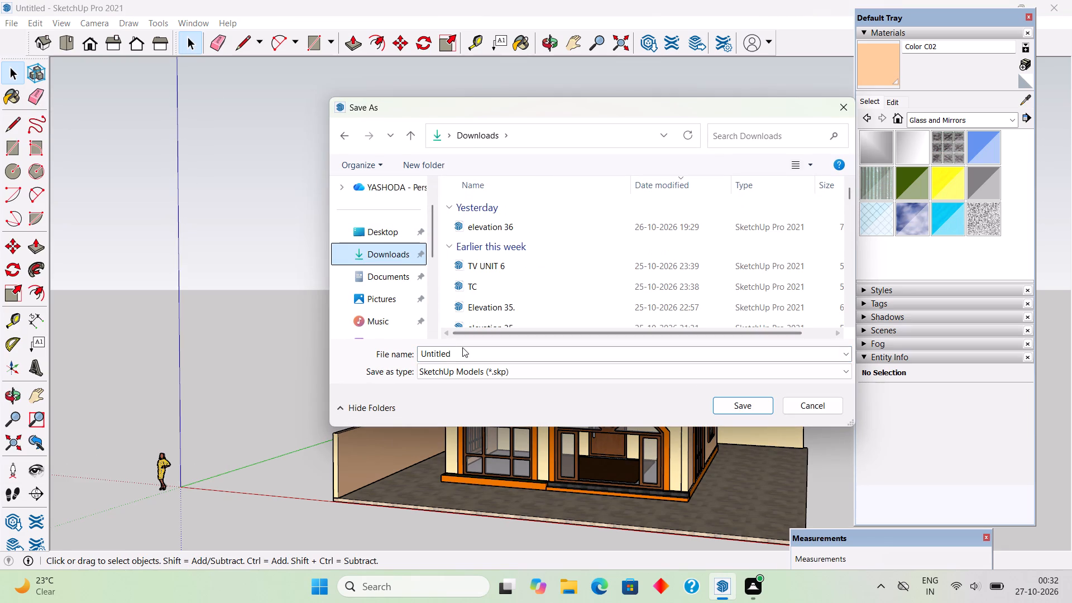
{"action": "left_click", "coordinate": [462, 347]}
{"action": "key", "text": "BackSpace"}
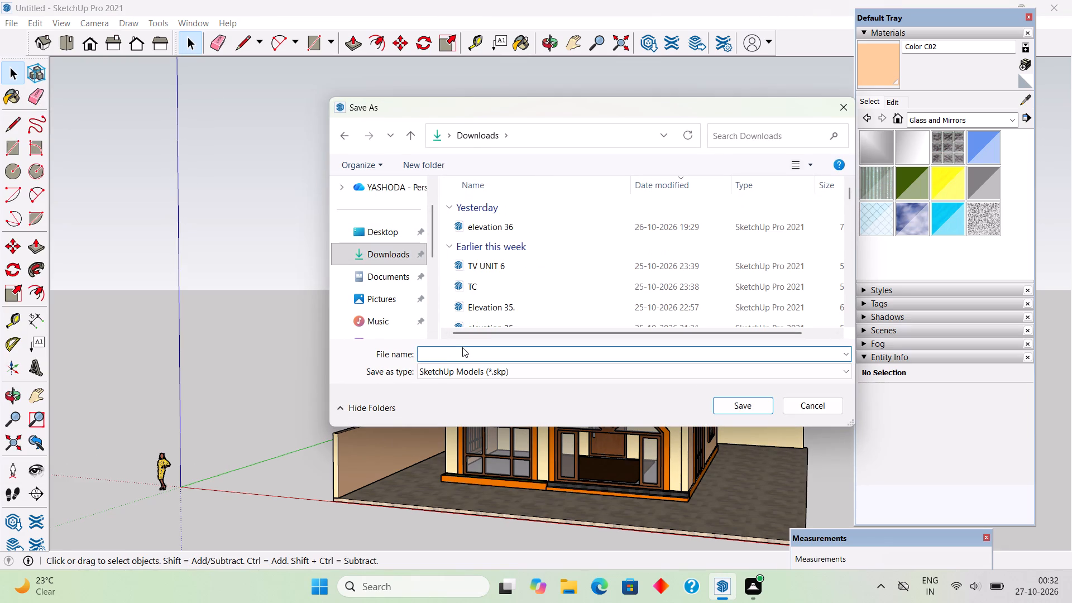
{"action": "type", "text": "el"}
{"action": "type", "text": "evation"}
{"action": "key", "text": "space"}
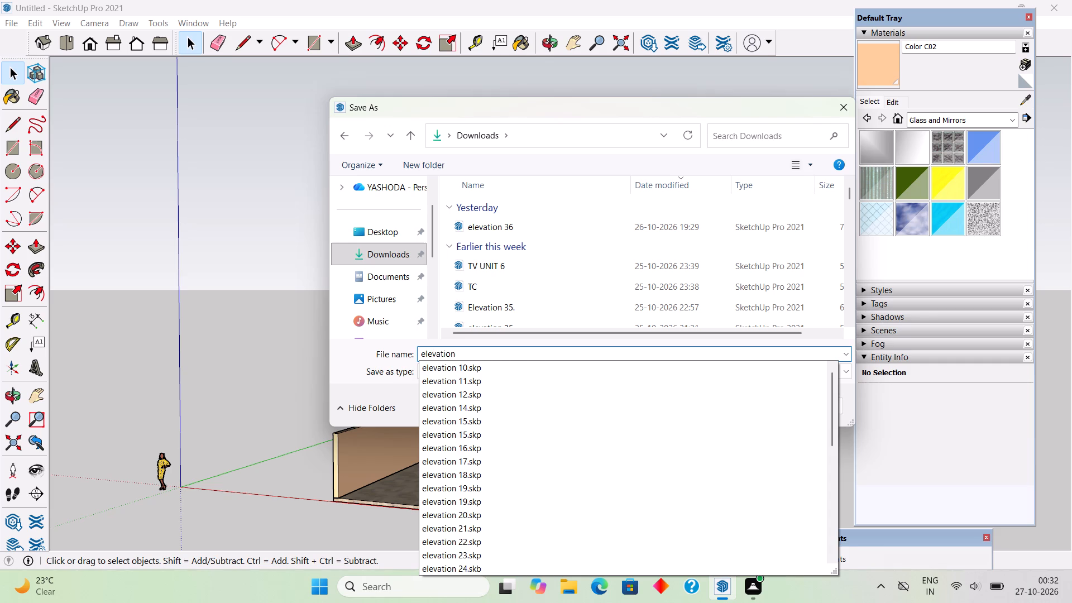
{"action": "type", "text": "37"}
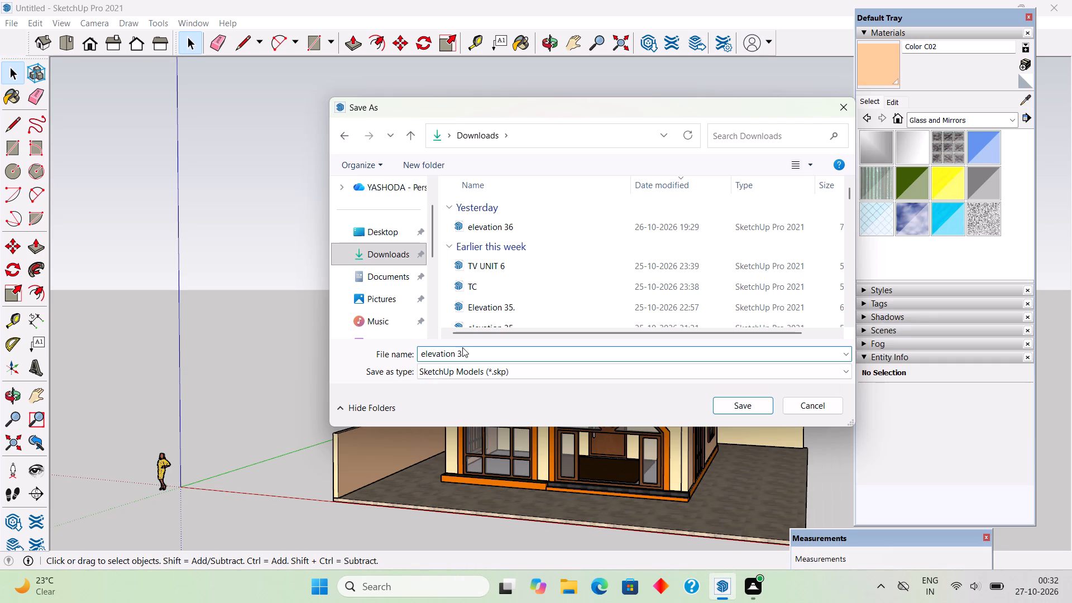
{"action": "left_click", "coordinate": [737, 400]}
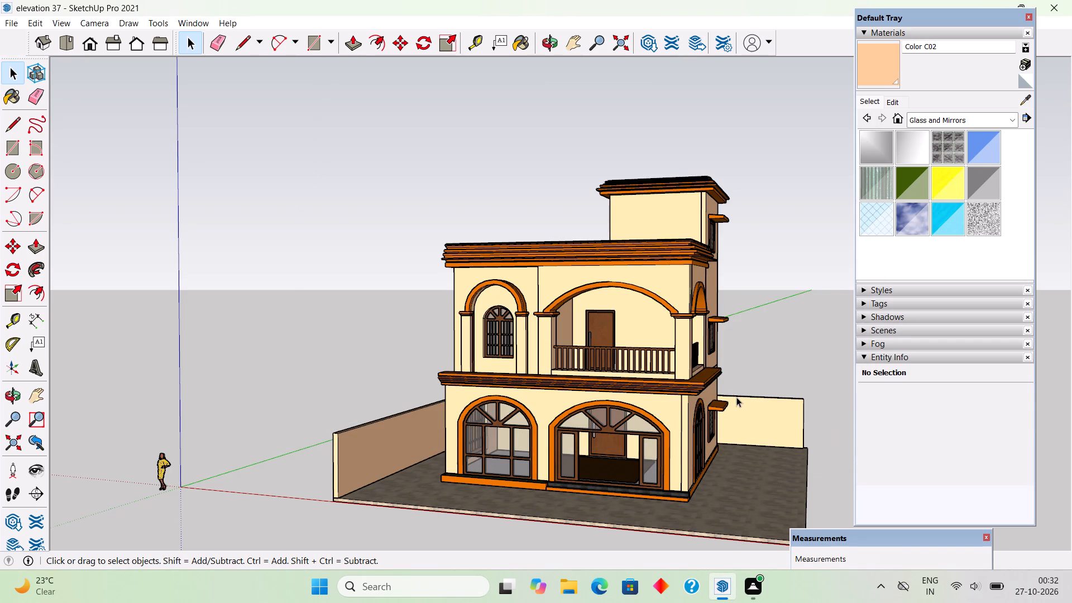
Examine the house up close from the front corner on the barred-window side.
{"action": "middle_click_drag", "start_coordinate": [722, 391], "coordinate": [589, 362]}
{"action": "scroll", "coordinate": [589, 362], "scroll_direction": "up", "scroll_amount": 2}
{"action": "scroll", "coordinate": [589, 362], "scroll_direction": "down", "scroll_amount": 6}
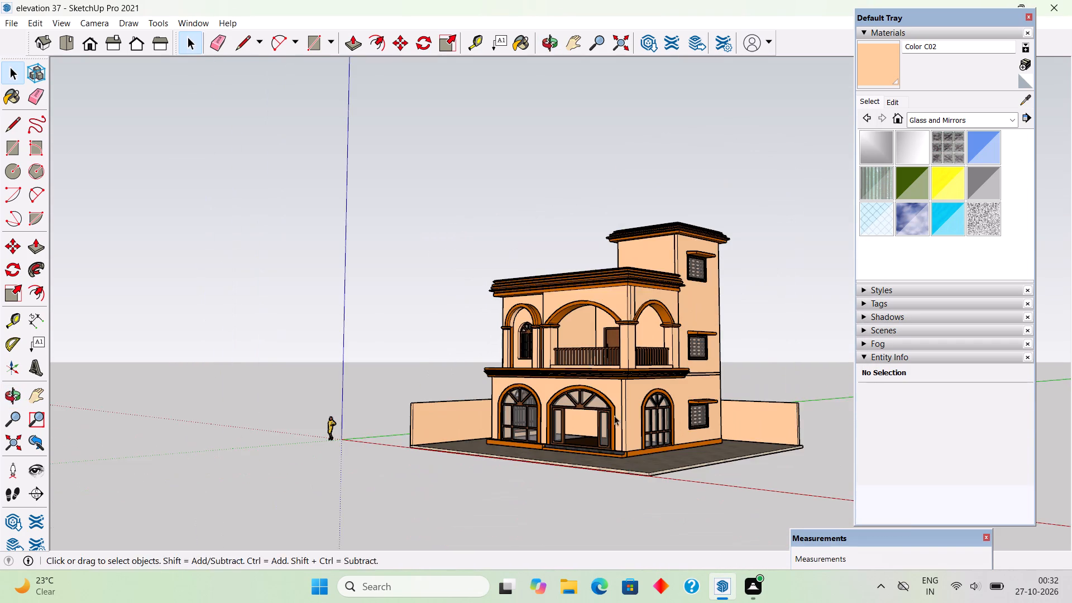
{"action": "middle_click_drag", "start_coordinate": [628, 419], "coordinate": [684, 423]}
{"action": "scroll", "coordinate": [630, 421], "scroll_direction": "up", "scroll_amount": 4}
{"action": "scroll", "coordinate": [693, 420], "scroll_direction": "up", "scroll_amount": 3}
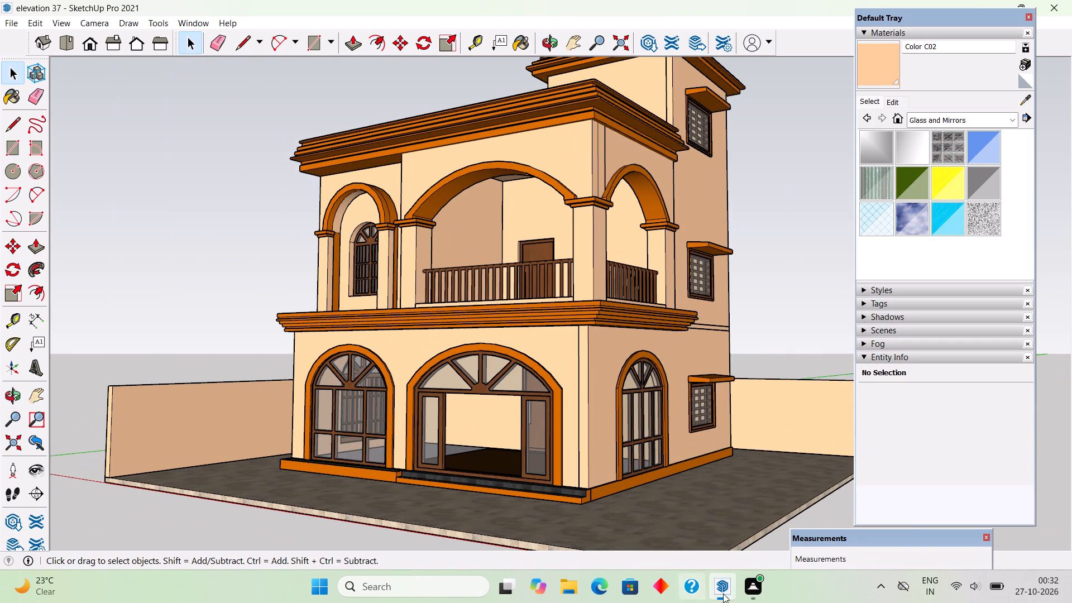